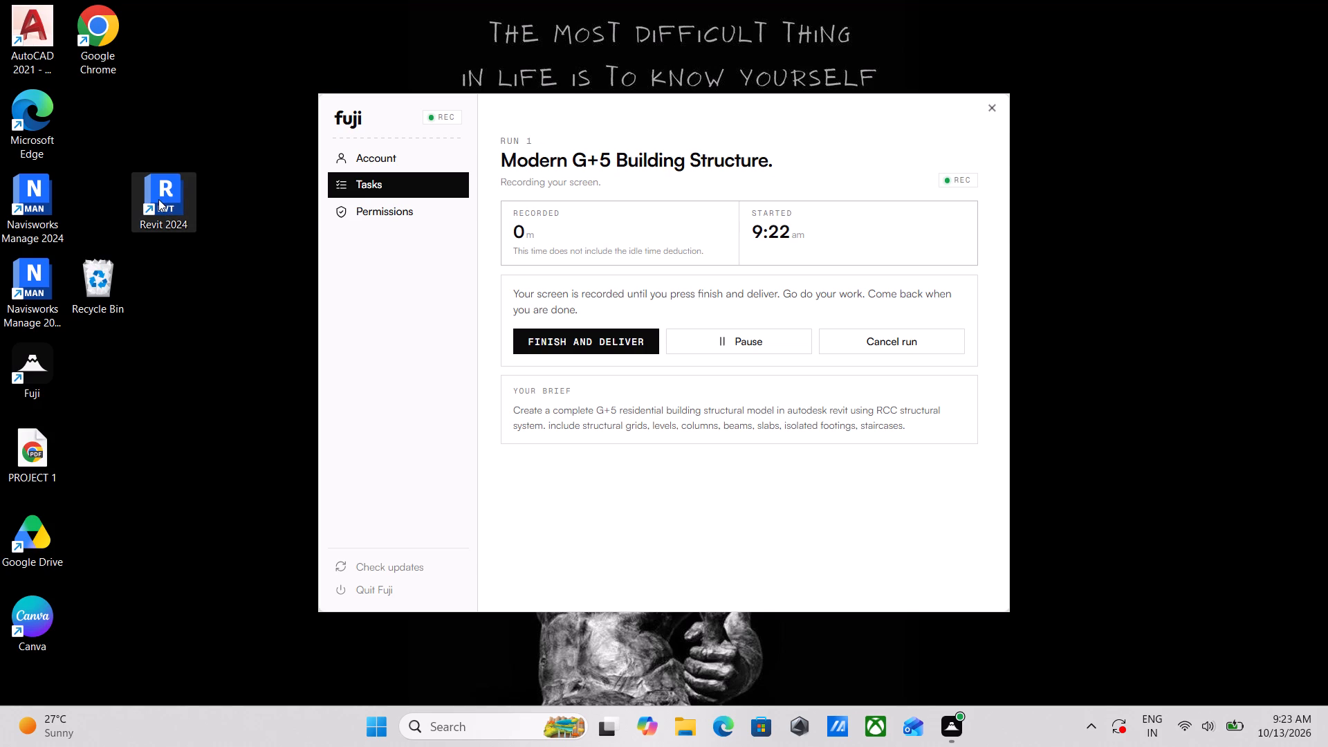
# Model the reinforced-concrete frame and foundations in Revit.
# Launch Revit 2024 and create a new project from the Structural Analysis-DefaultMetric template.
pyautogui.doubleClick(167, 192)
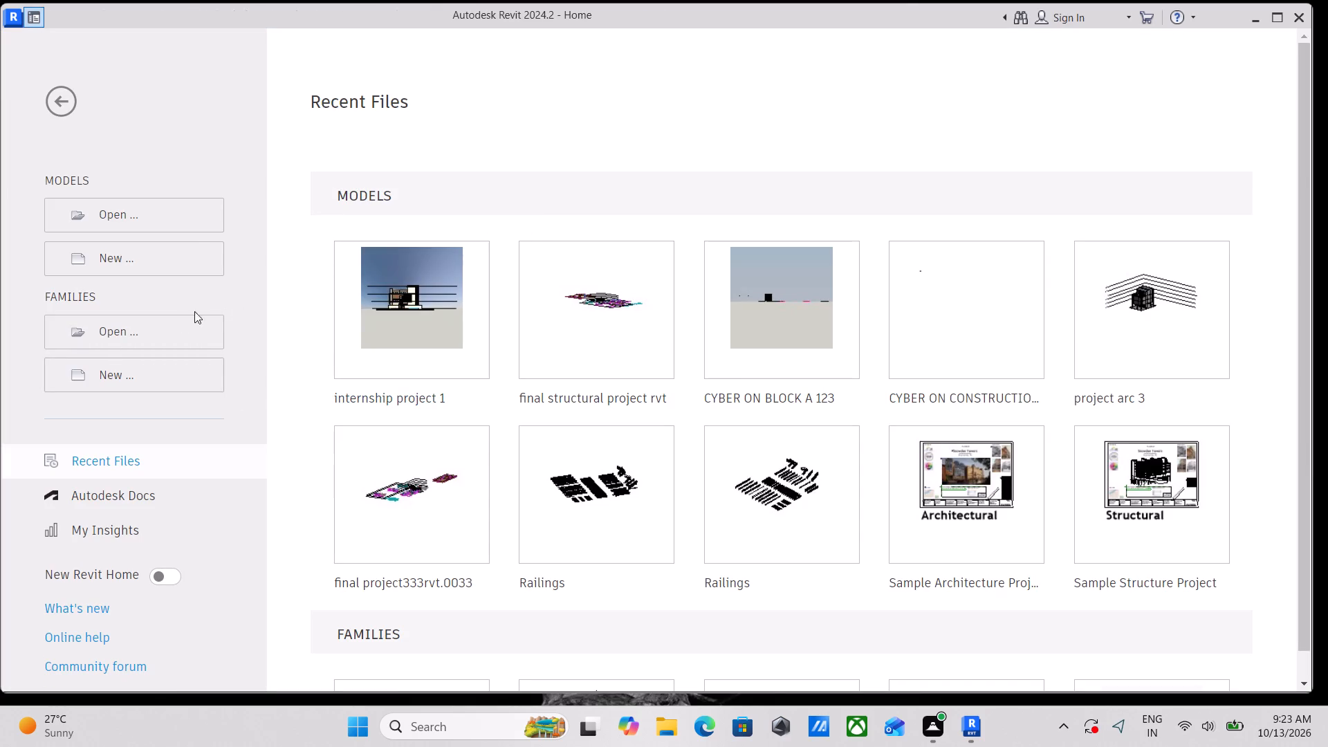
pyautogui.click(82, 259)
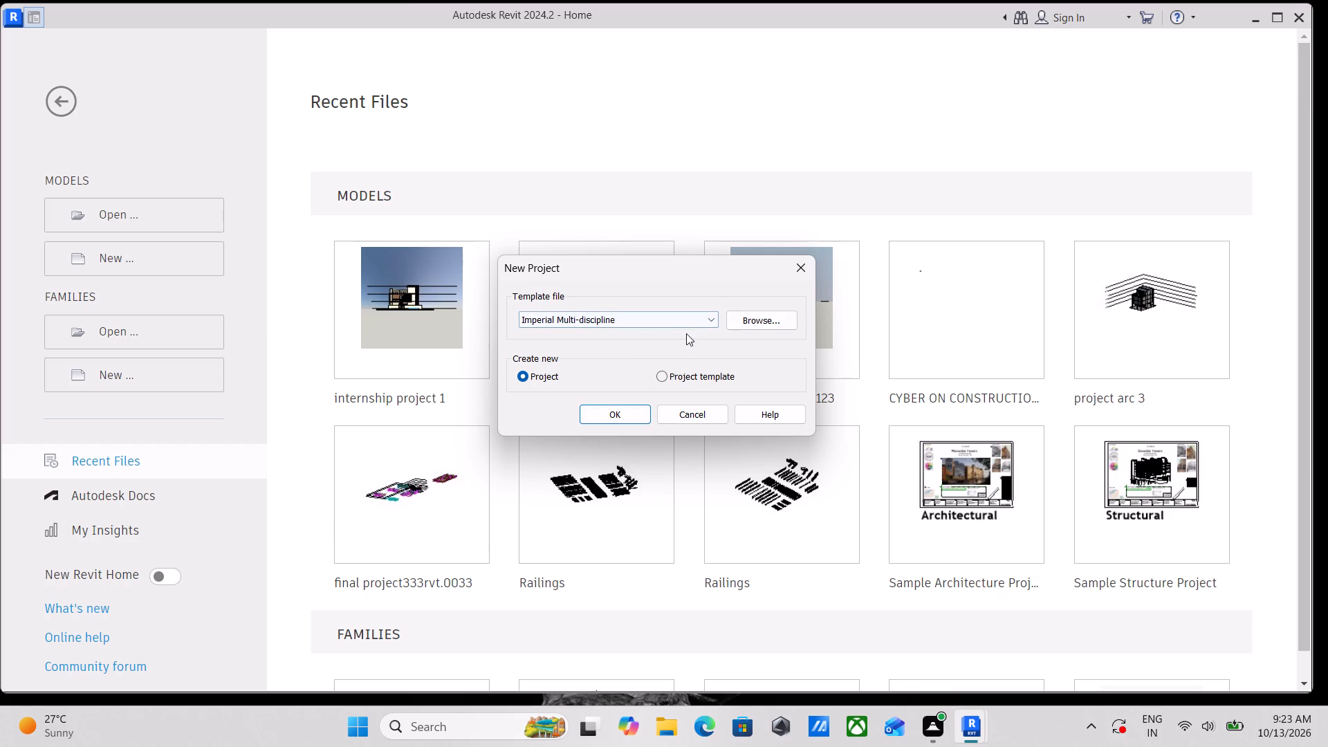
pyautogui.click(700, 315)
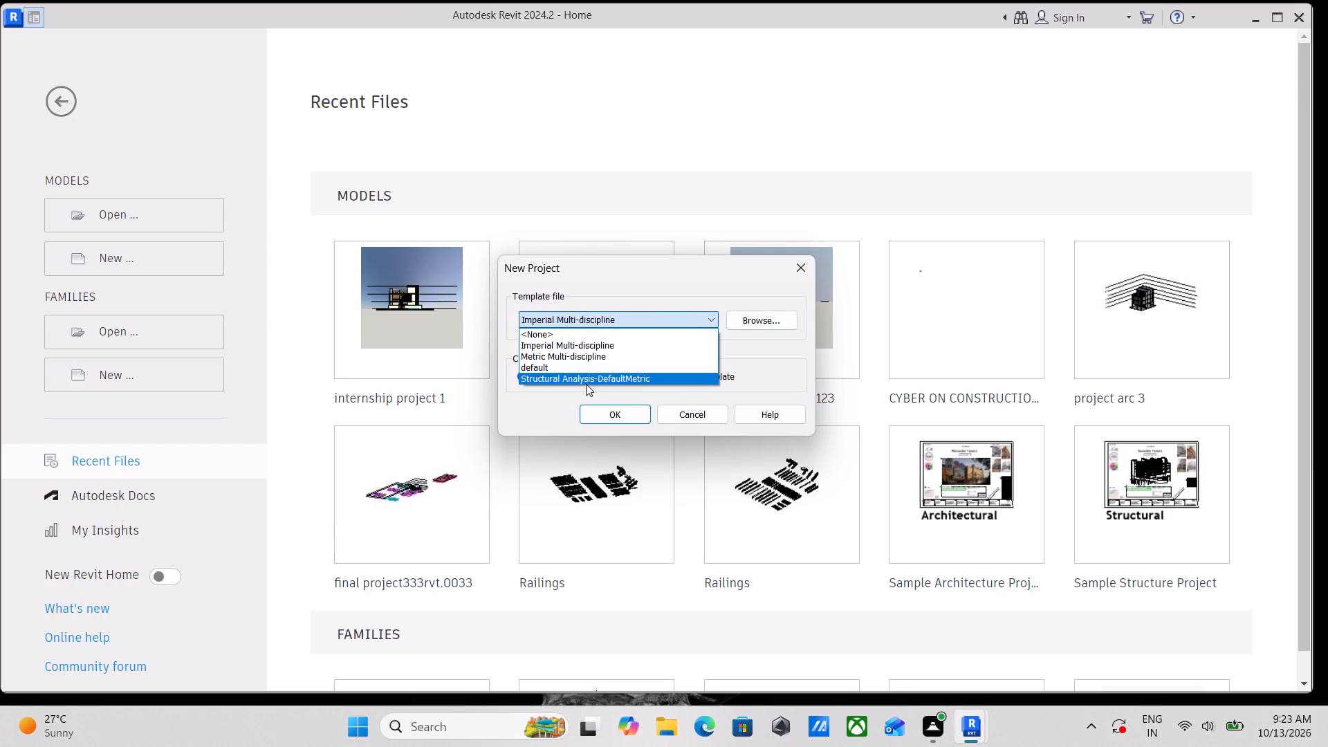
pyautogui.click(586, 384)
pyautogui.click(589, 378)
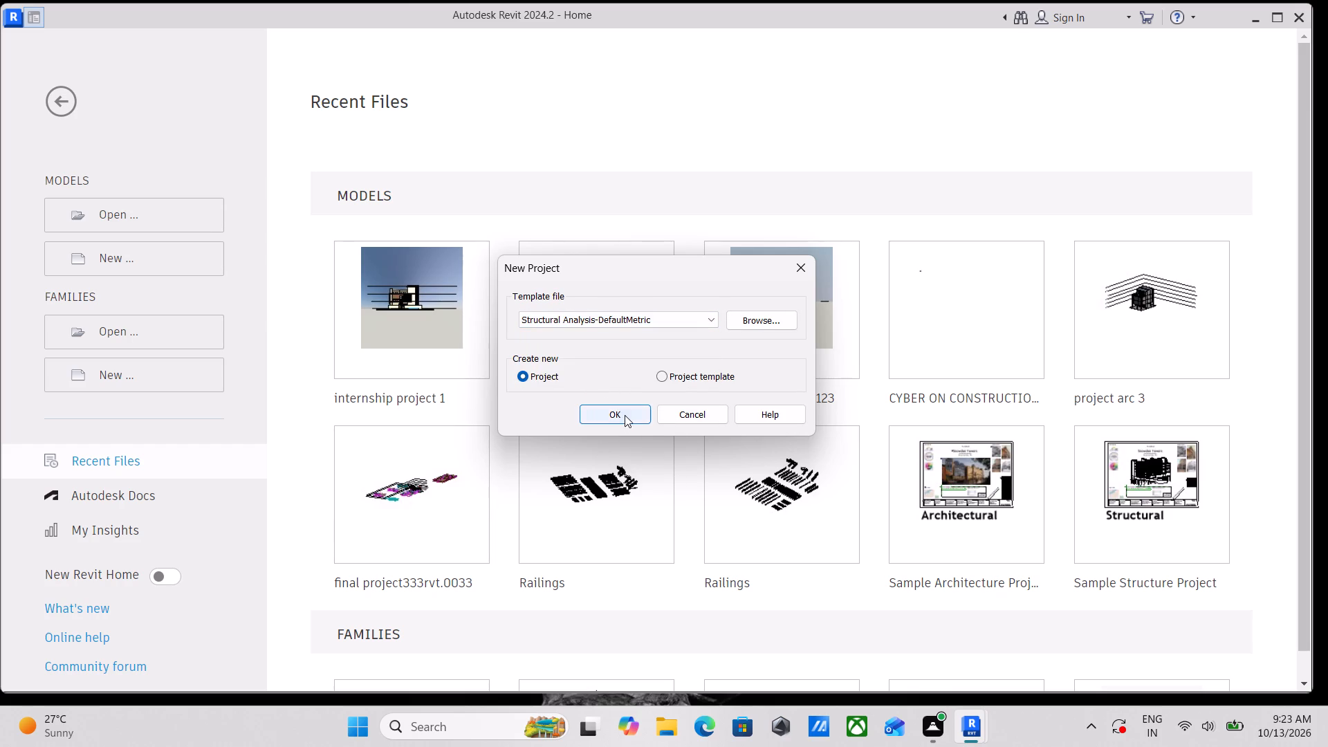
pyautogui.click(626, 418)
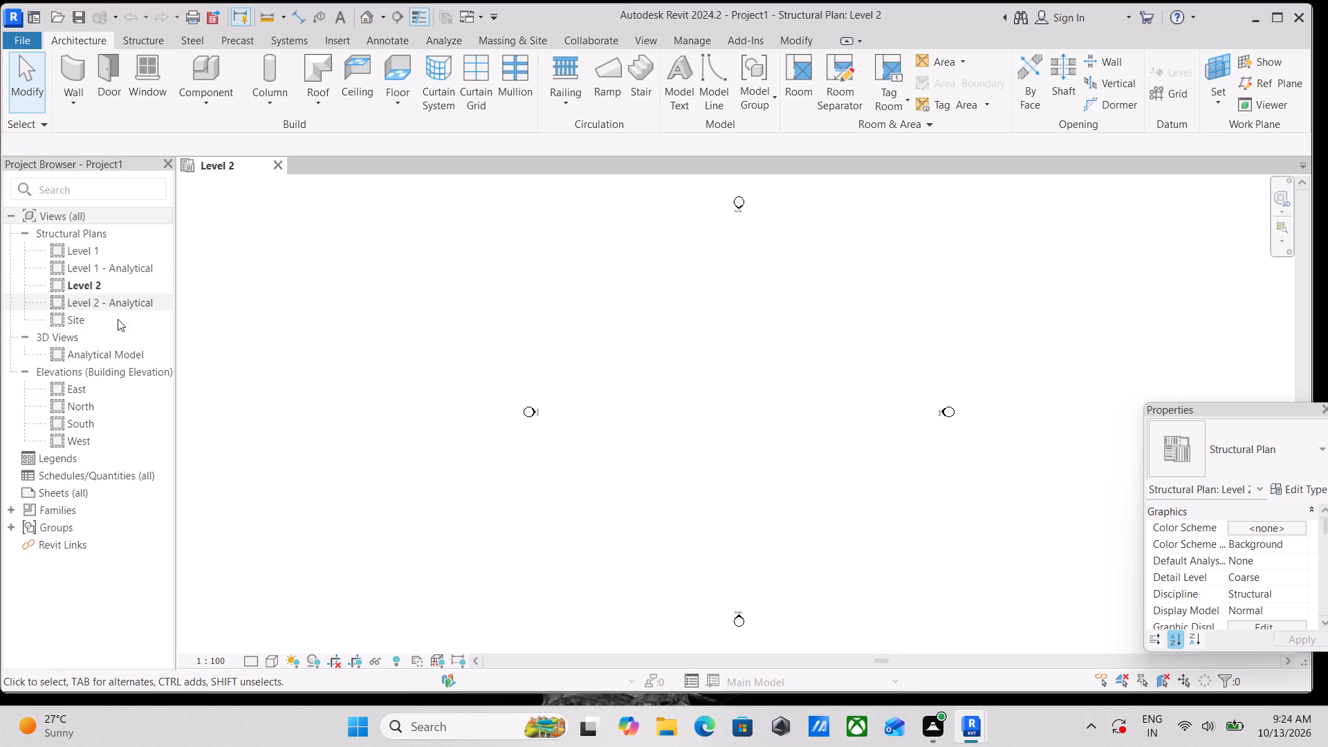
# Open the North building elevation view.
pyautogui.doubleClick(75, 410)
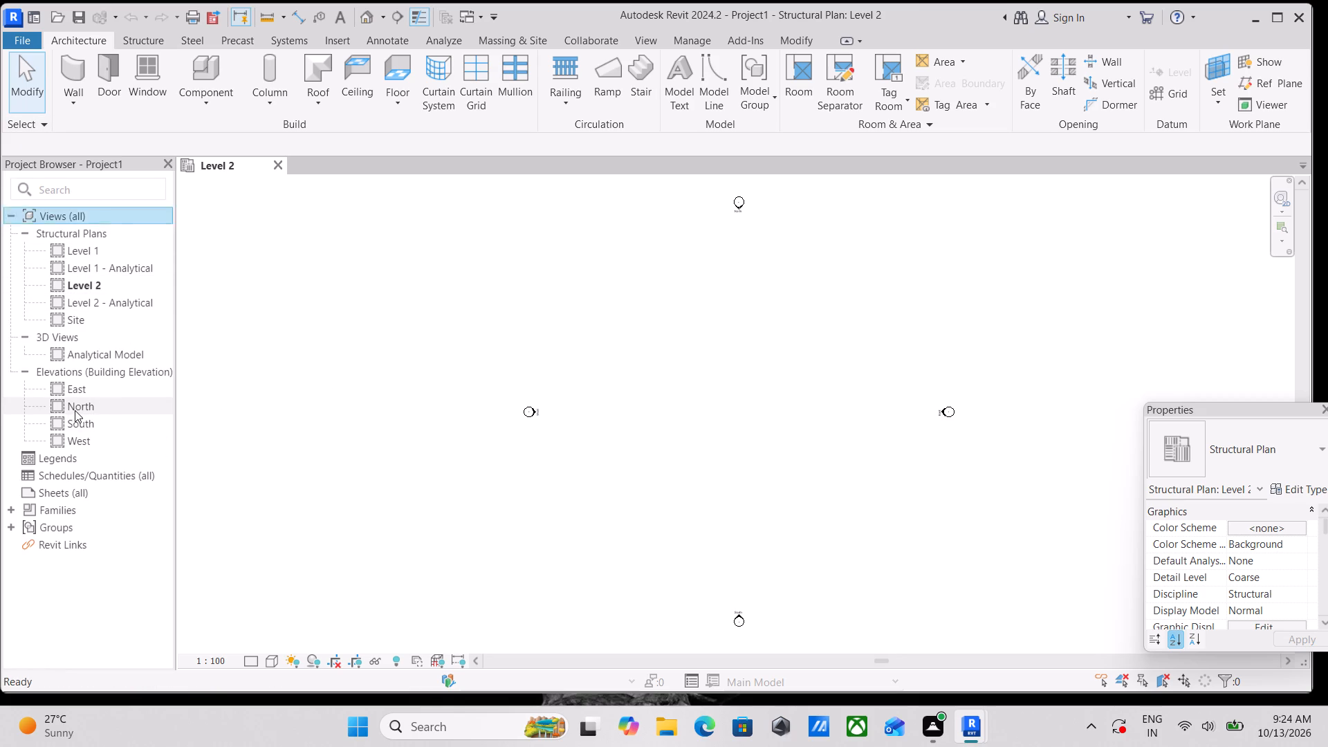
pyautogui.scroll(-2, 631, 369)
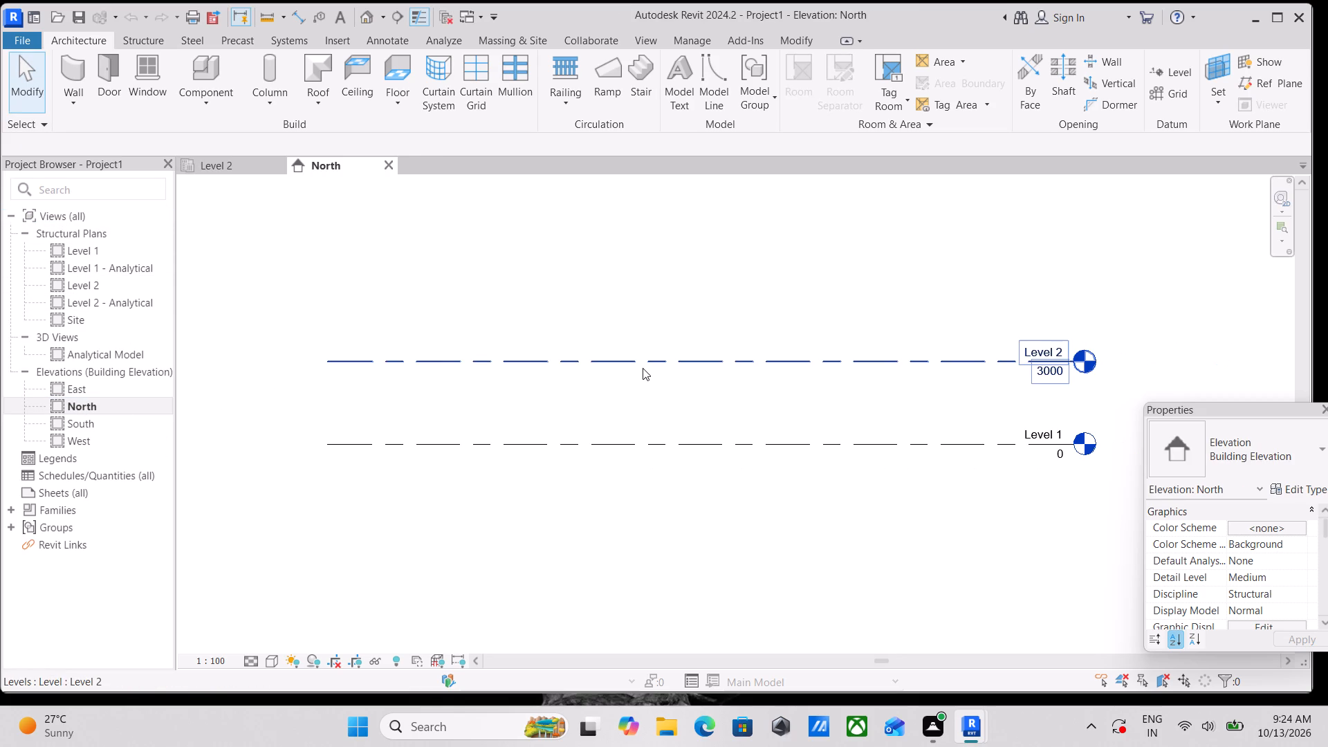
pyautogui.moveTo(643, 368); pyautogui.dragTo(577, 382, button='middle')
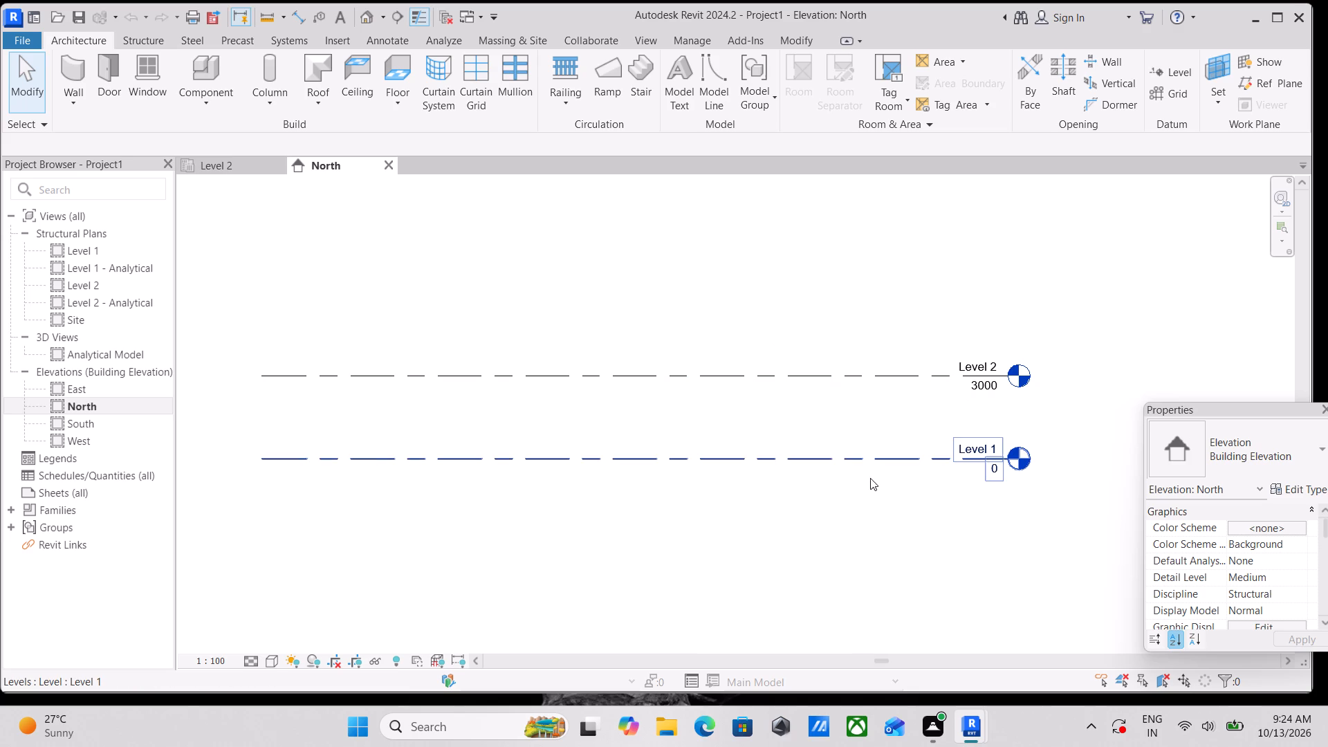
# Add a level offset 6' below Level 1 by picking the Level 1 line.
pyautogui.click(1174, 71)
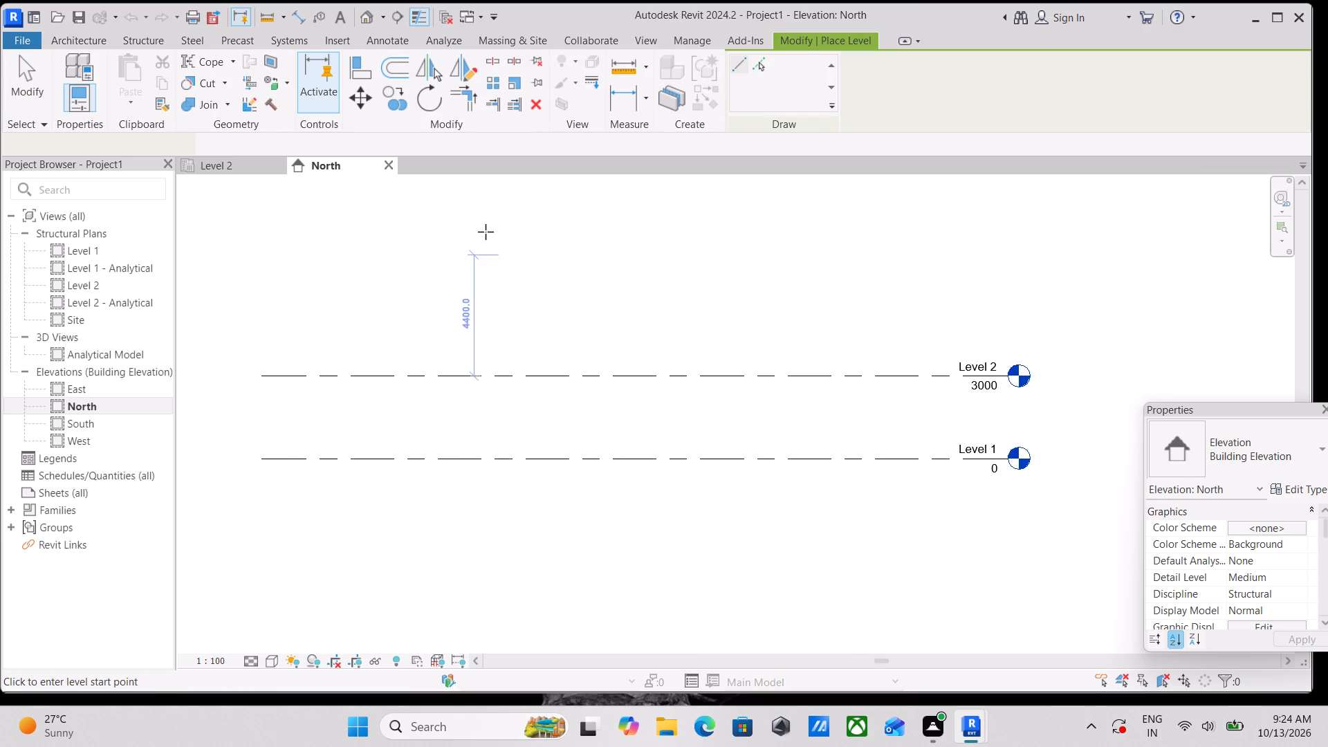
pyautogui.click(765, 67)
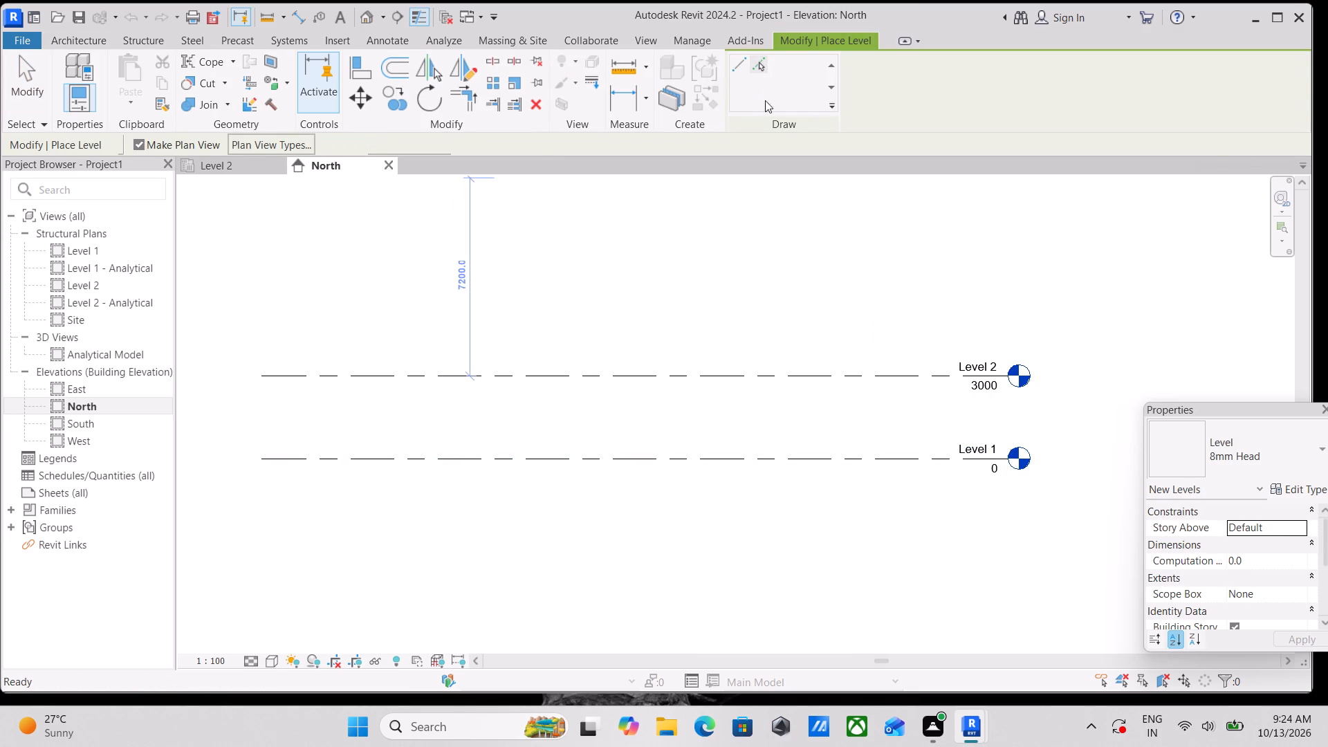
pyautogui.moveTo(392, 145); pyautogui.dragTo(372, 141)
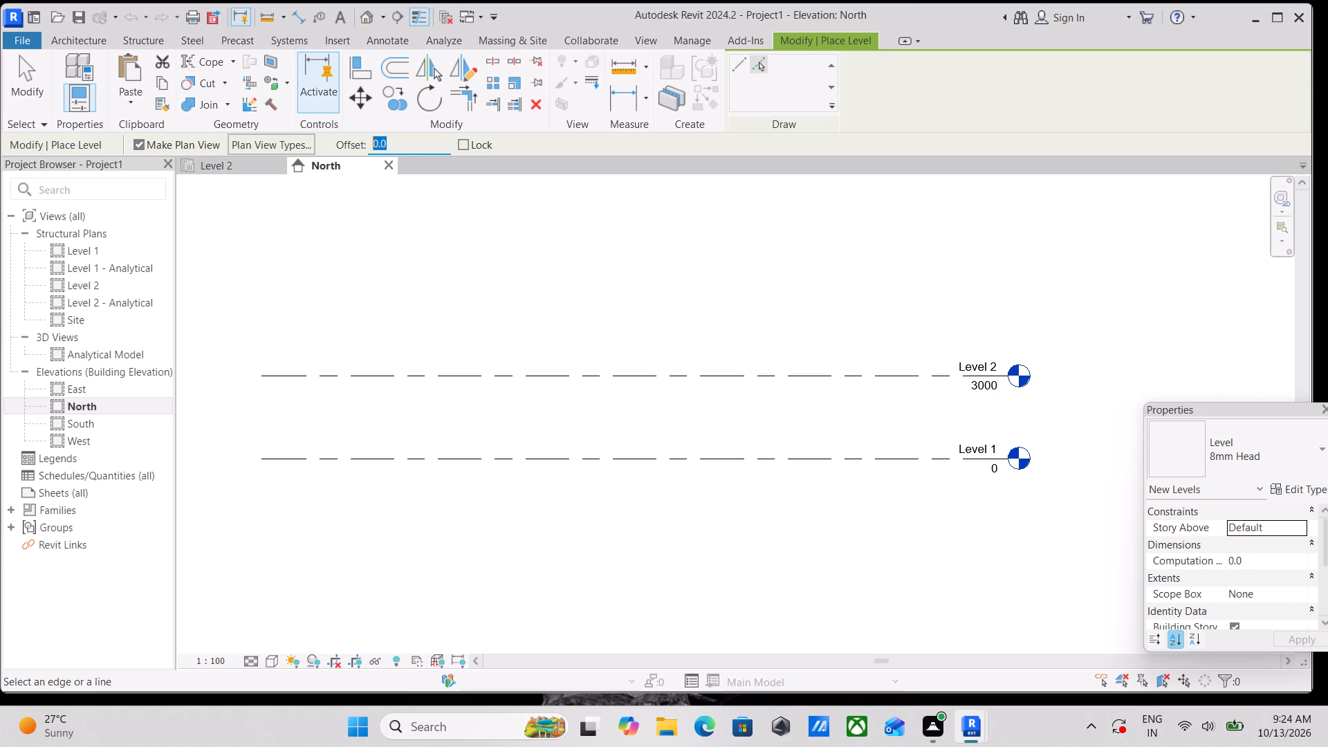
pyautogui.moveTo(372, 141); pyautogui.dragTo(311, 141)
pyautogui.write("6'")
pyautogui.press('Return')
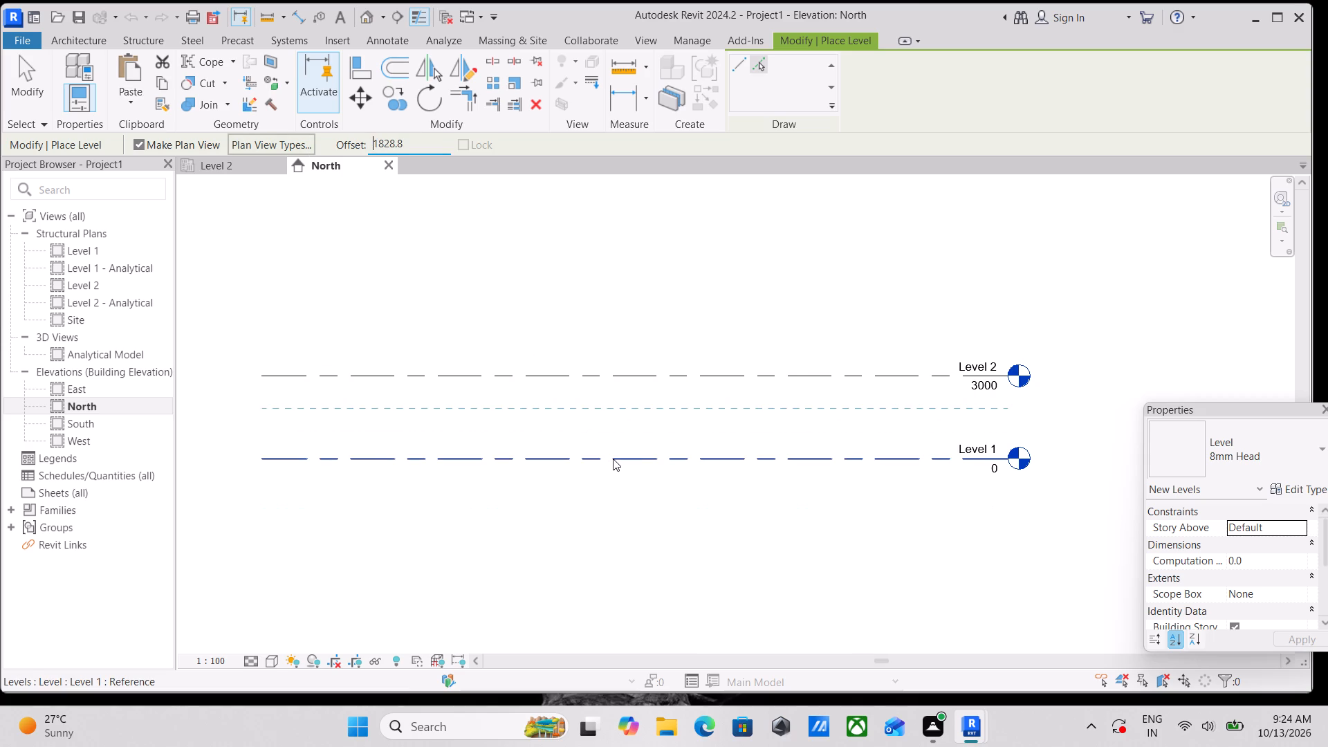
pyautogui.click(618, 463)
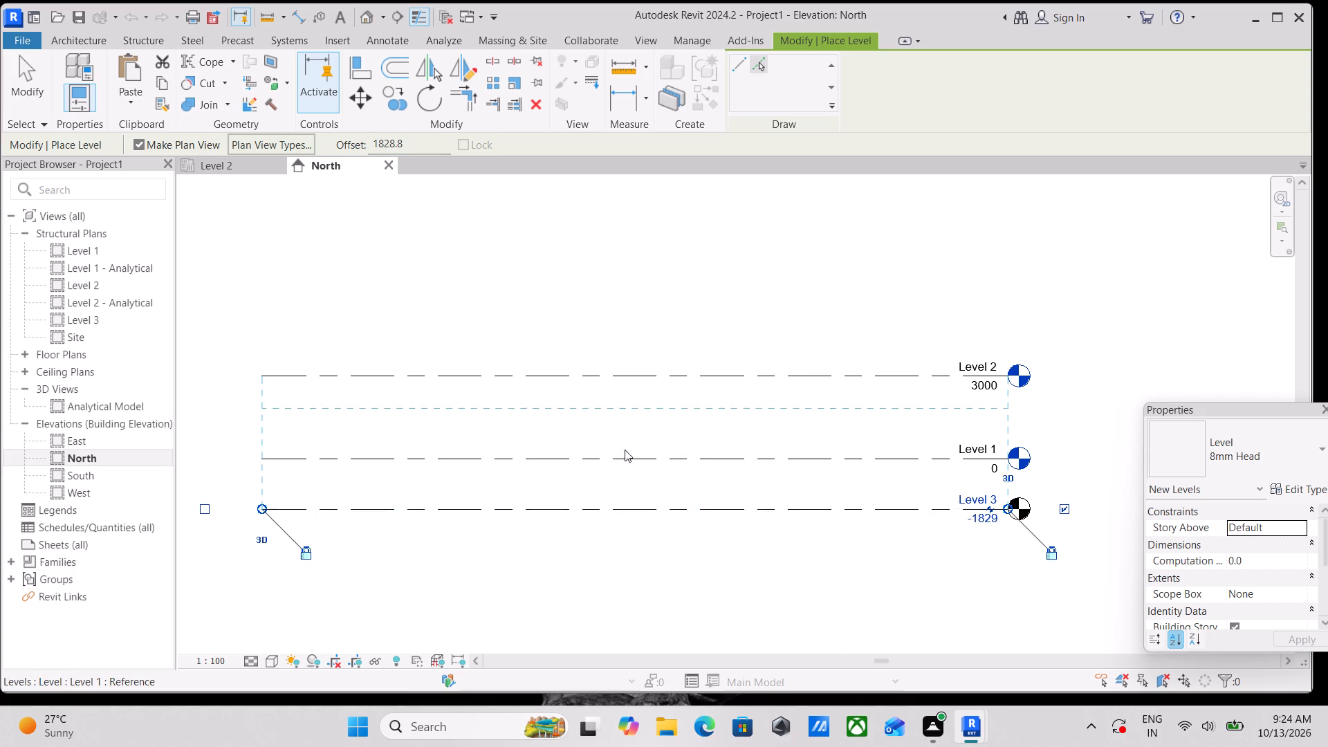
pyautogui.scroll(2, 820, 454)
pyautogui.scroll(-2, 812, 426)
pyautogui.moveTo(753, 269); pyautogui.dragTo(680, 291, button='middle')
pyautogui.press('Escape')
# Add a level offset 10' above Level 2 by picking the Level 2 line.
pyautogui.scroll(-1, 720, 362)
pyautogui.moveTo(725, 350); pyautogui.dragTo(737, 331, button='middle')
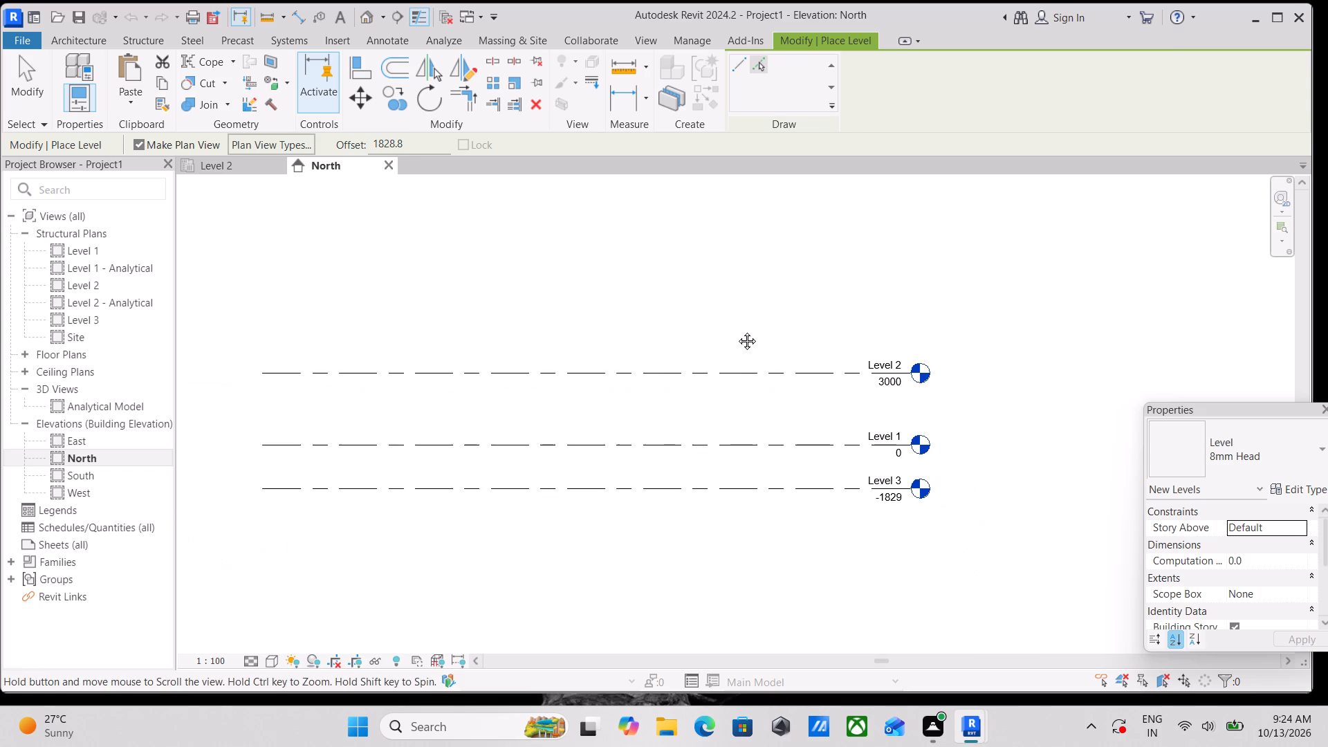
pyautogui.moveTo(737, 331); pyautogui.dragTo(740, 320, button='middle')
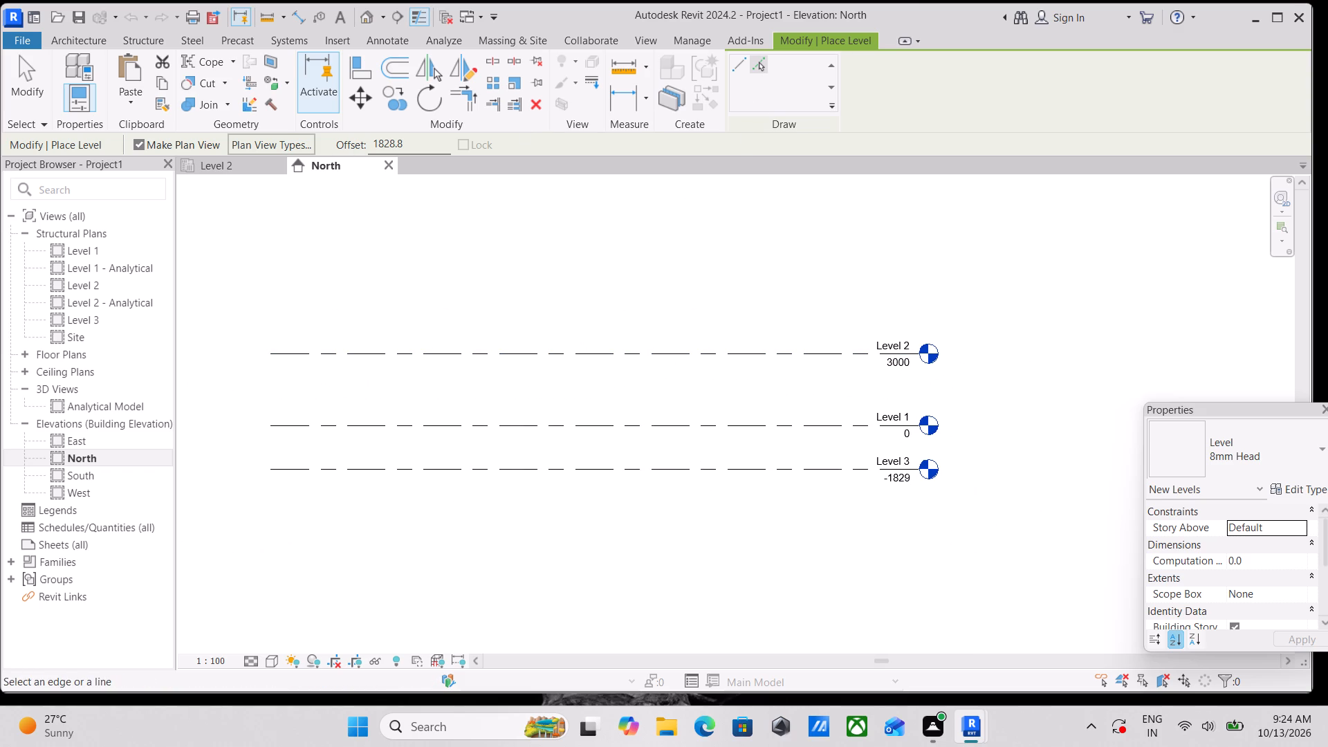
pyautogui.moveTo(409, 144); pyautogui.dragTo(351, 144)
pyautogui.write('10')
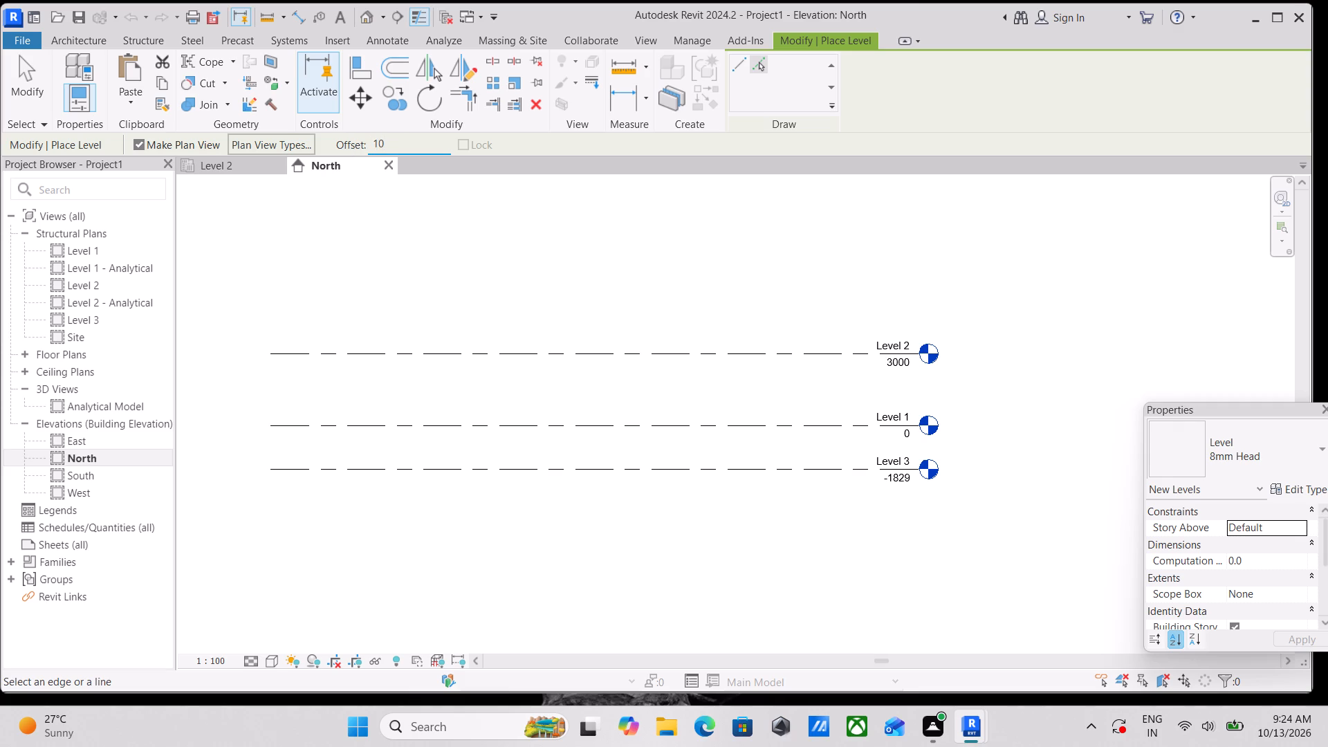
pyautogui.press("'")
pyautogui.press('Return')
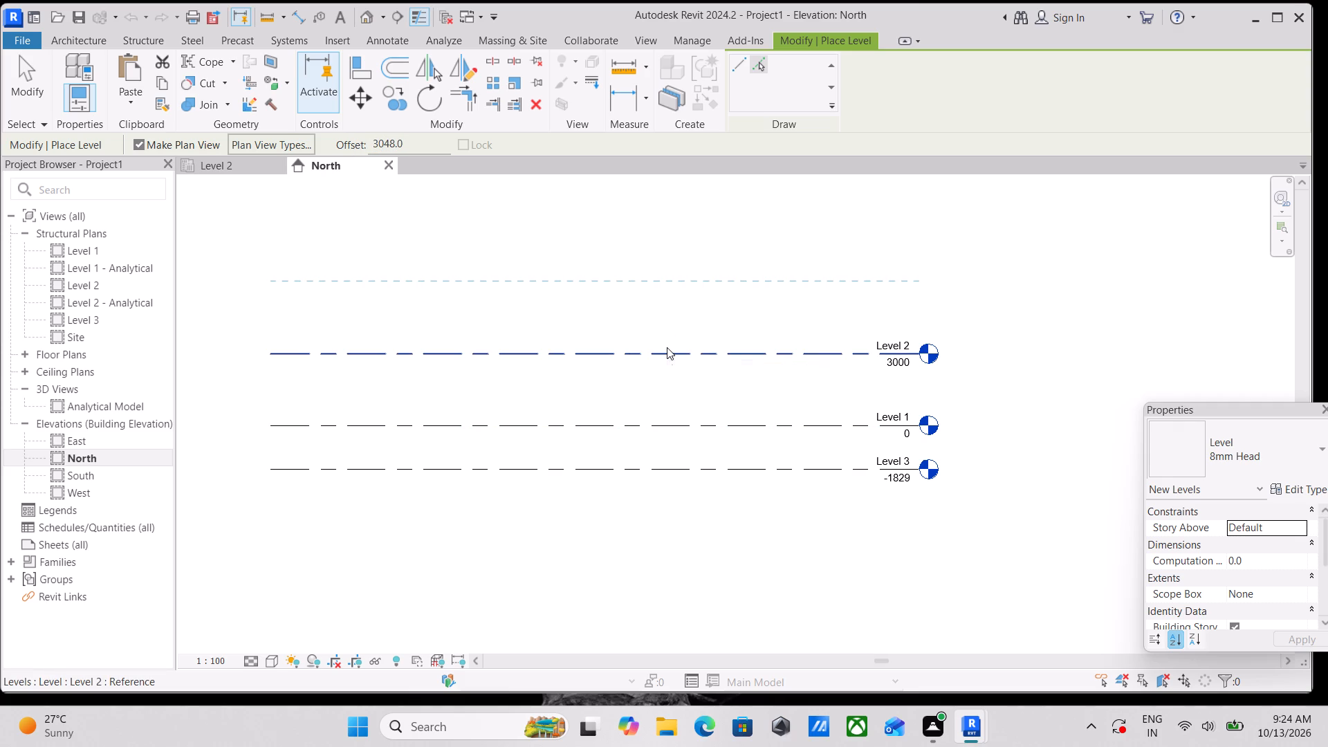
pyautogui.click(667, 347)
pyautogui.press('Escape')
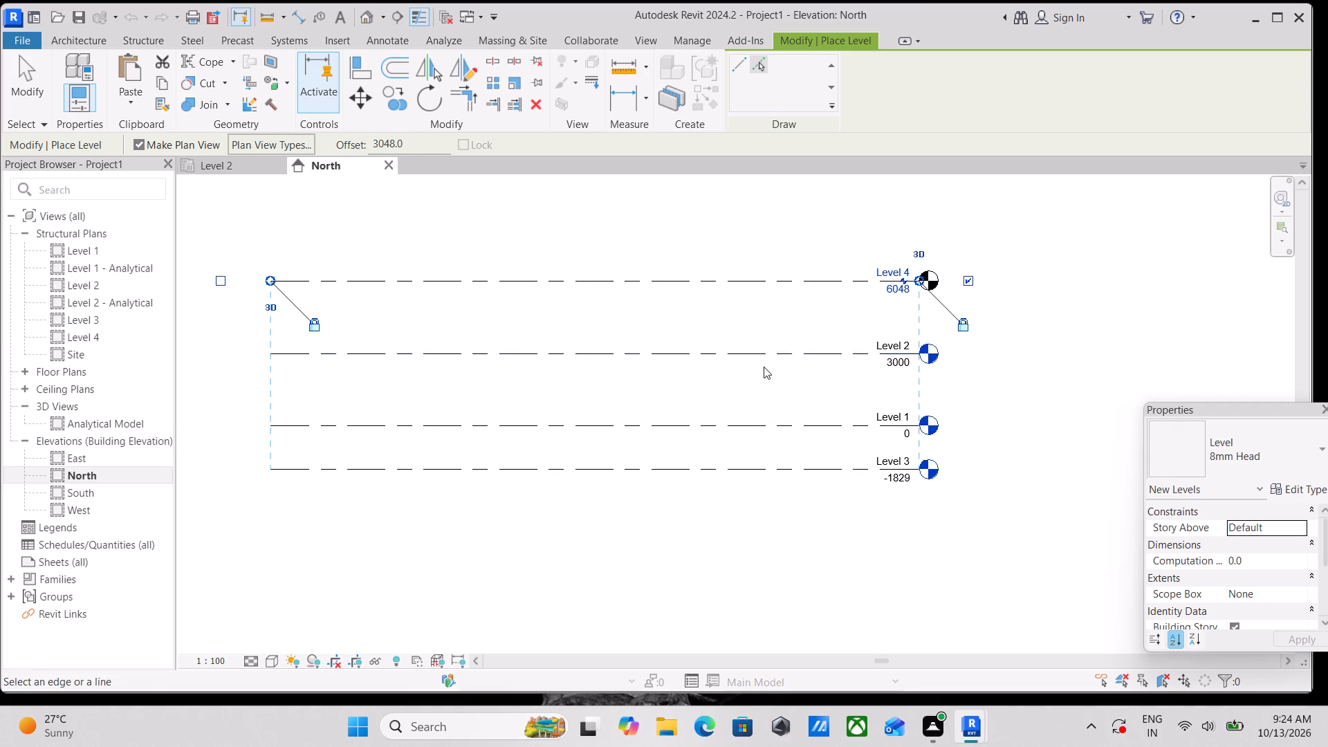
pyautogui.scroll(2, 764, 367)
pyautogui.press('Escape')
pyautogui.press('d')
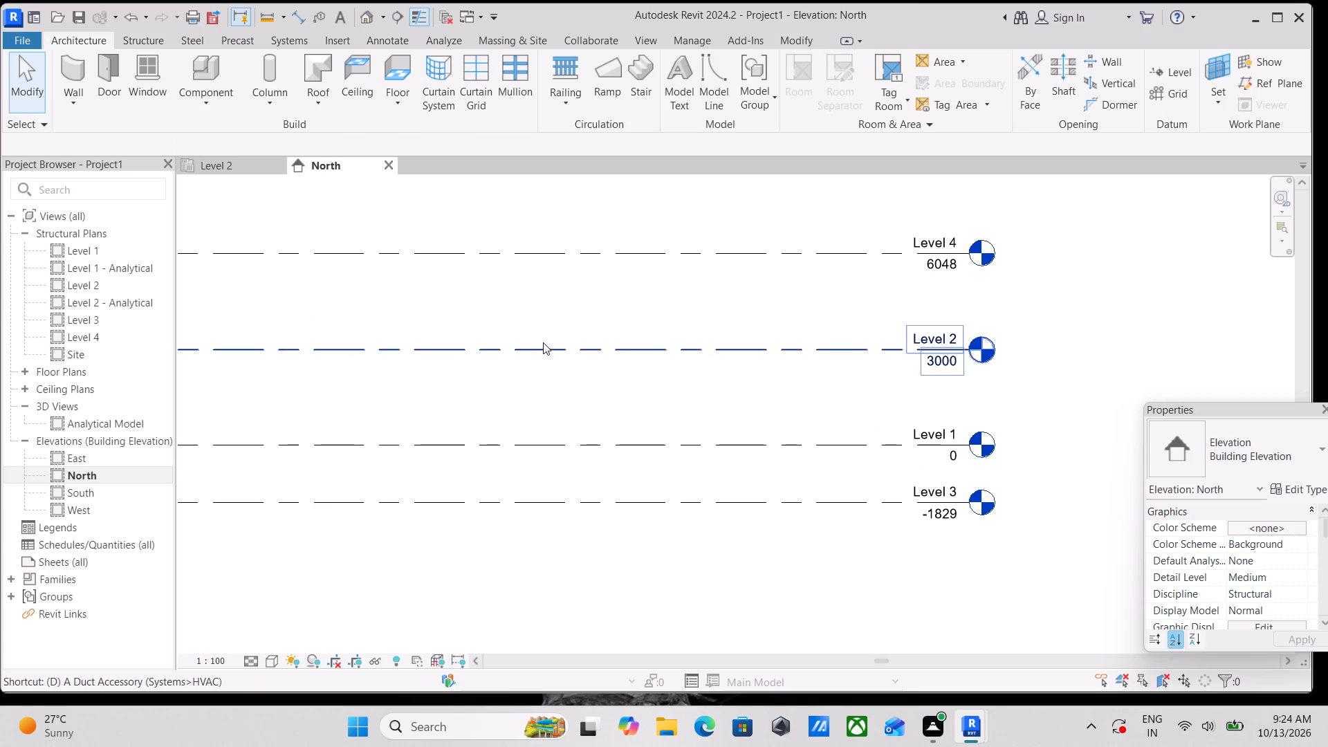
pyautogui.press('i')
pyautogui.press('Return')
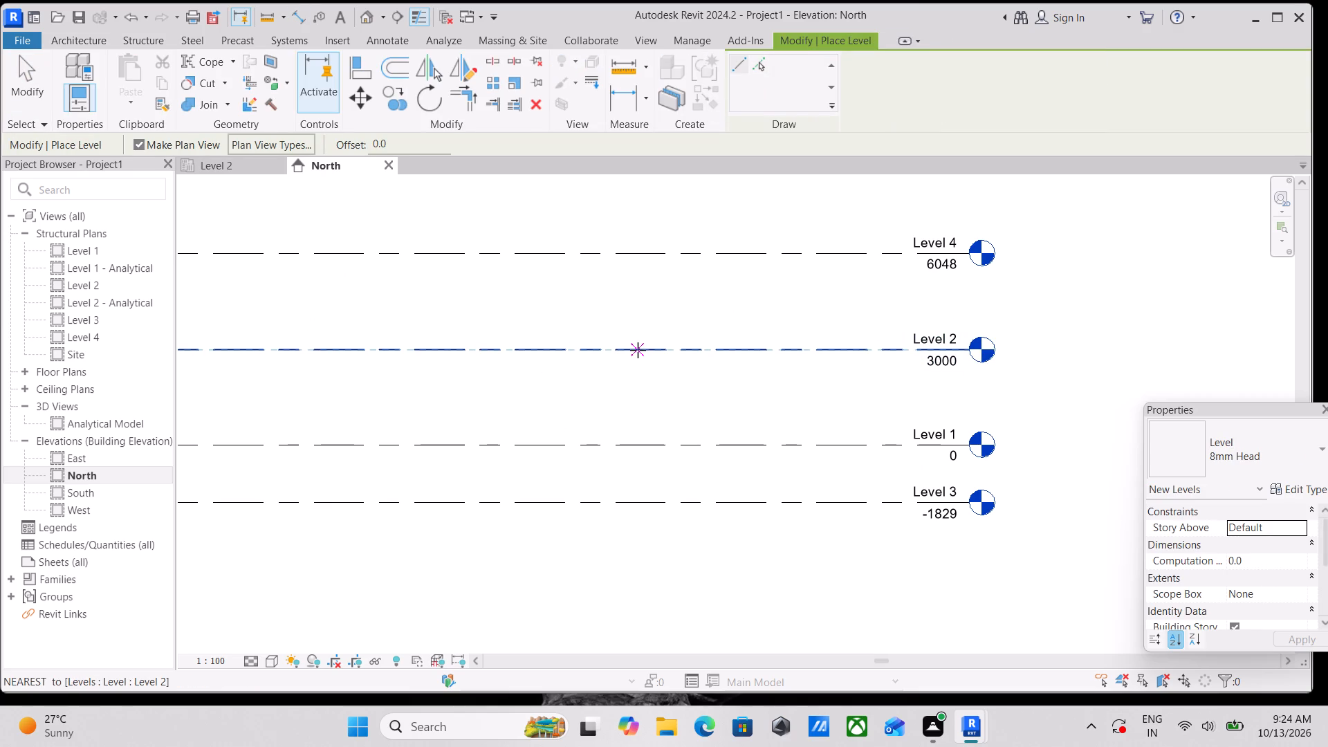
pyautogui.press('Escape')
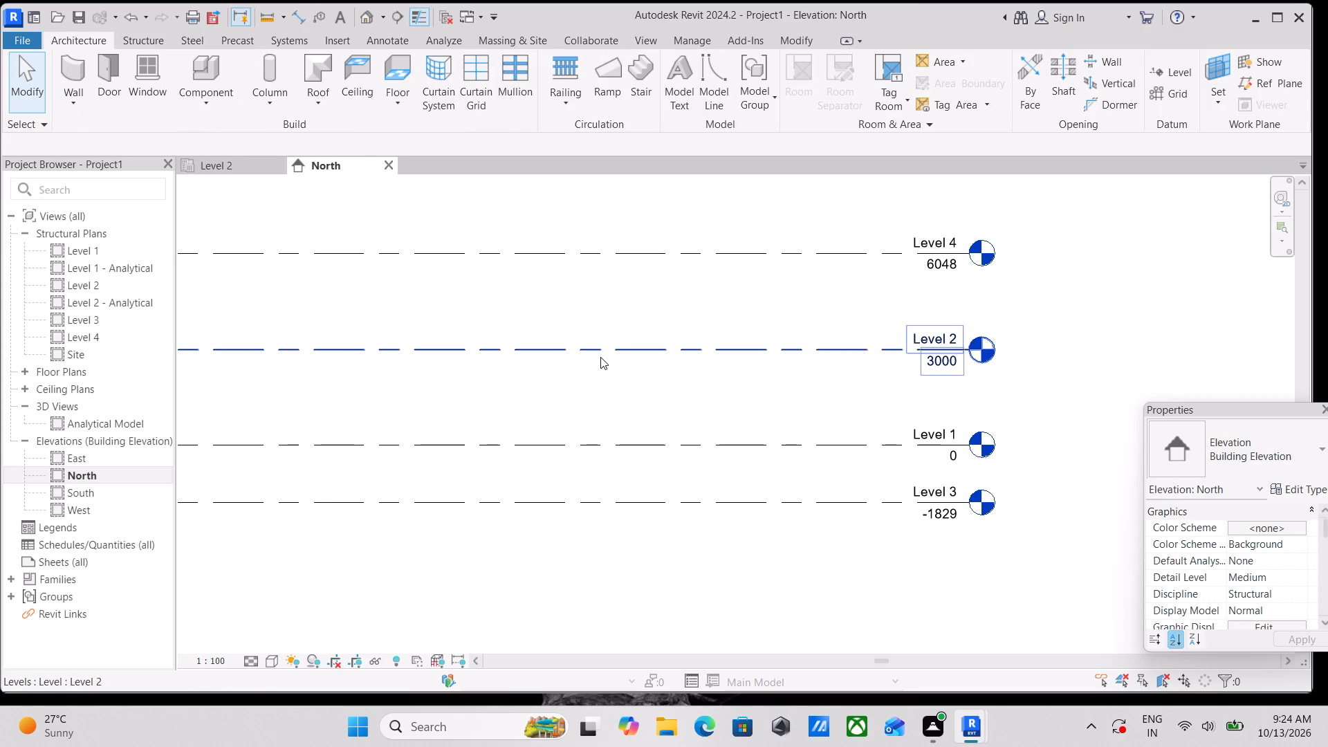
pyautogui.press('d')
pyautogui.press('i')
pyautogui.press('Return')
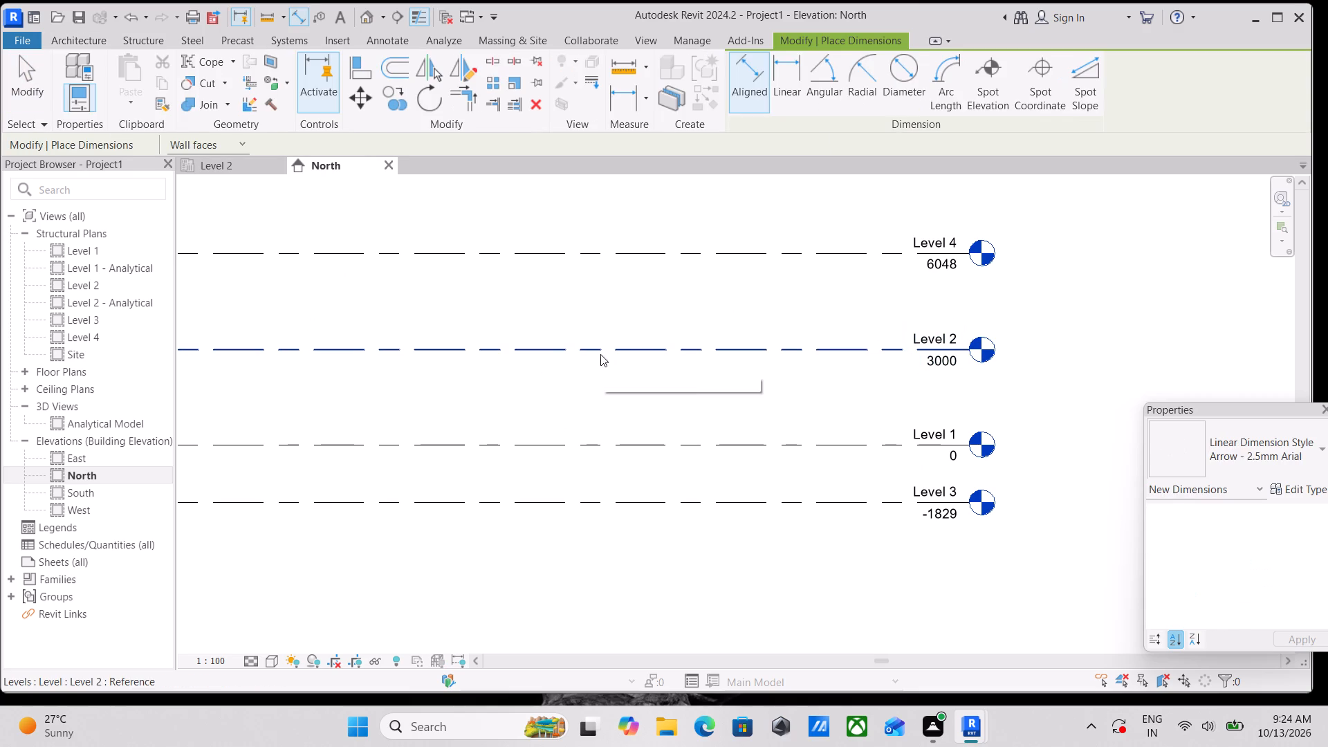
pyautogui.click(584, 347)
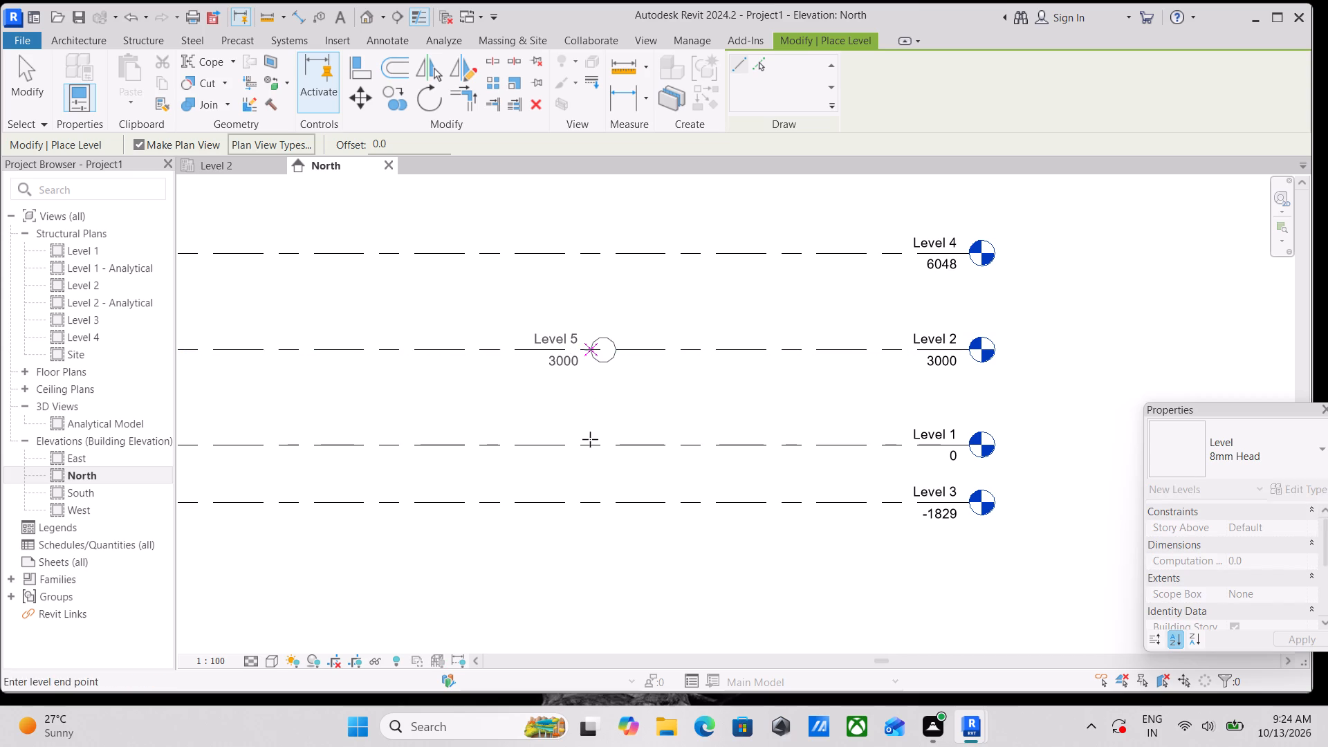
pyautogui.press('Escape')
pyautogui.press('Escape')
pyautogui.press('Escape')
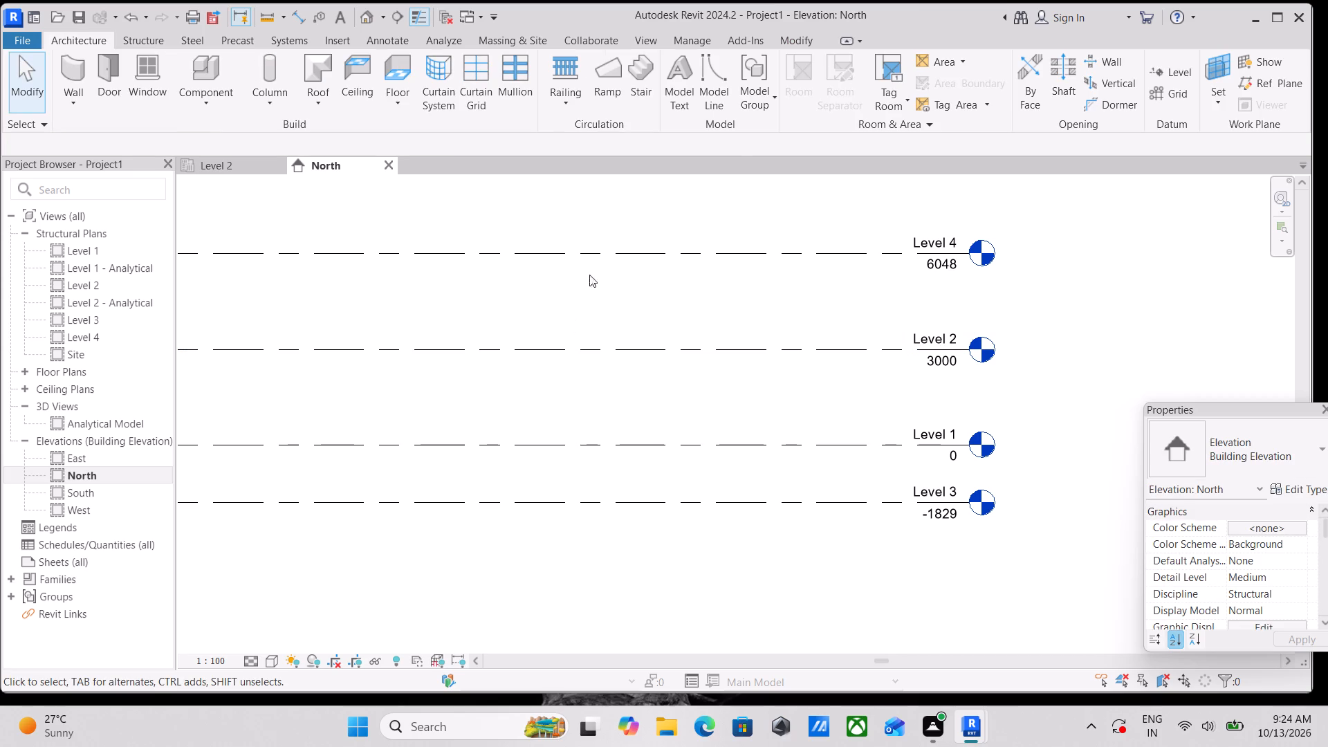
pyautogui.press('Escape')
# Place an aligned dimension between Level 2 and Level 1 in the North elevation.
pyautogui.press('d')
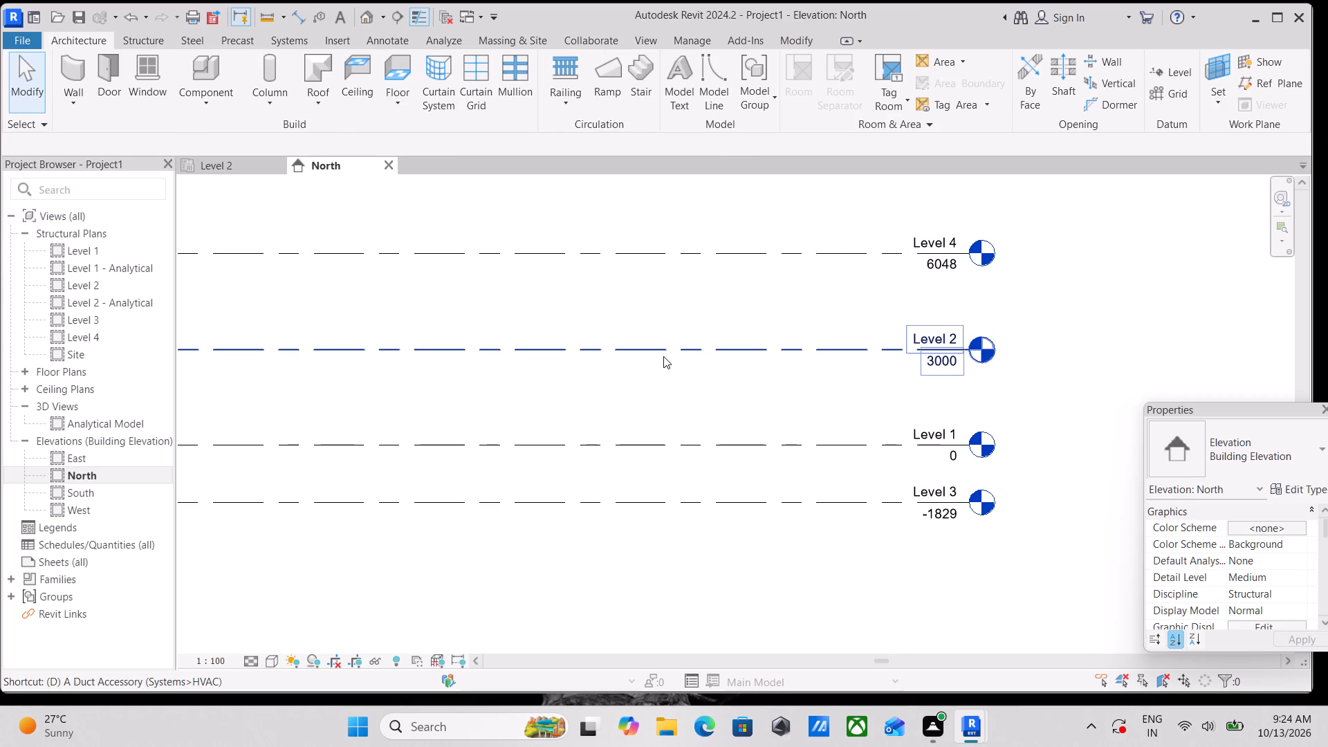
pyautogui.press('i')
pyautogui.click(683, 349)
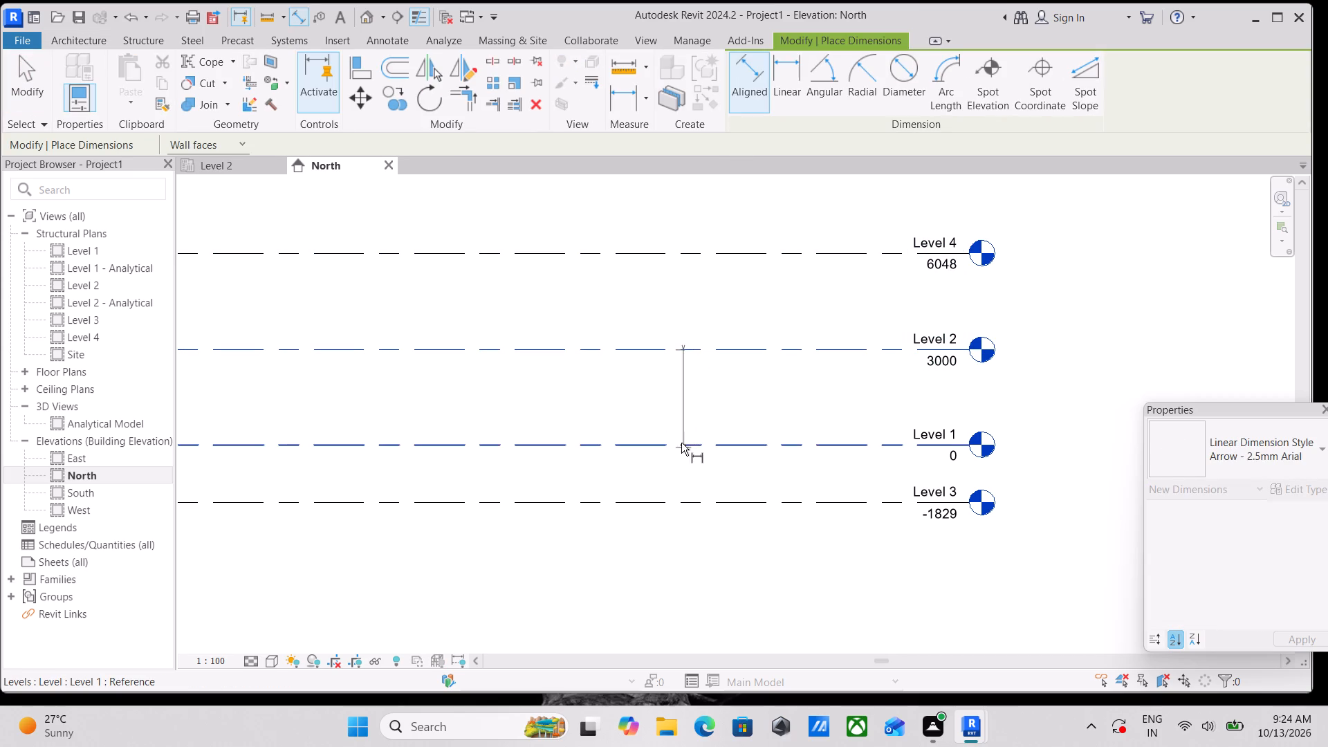
pyautogui.click(682, 442)
pyautogui.click(674, 396)
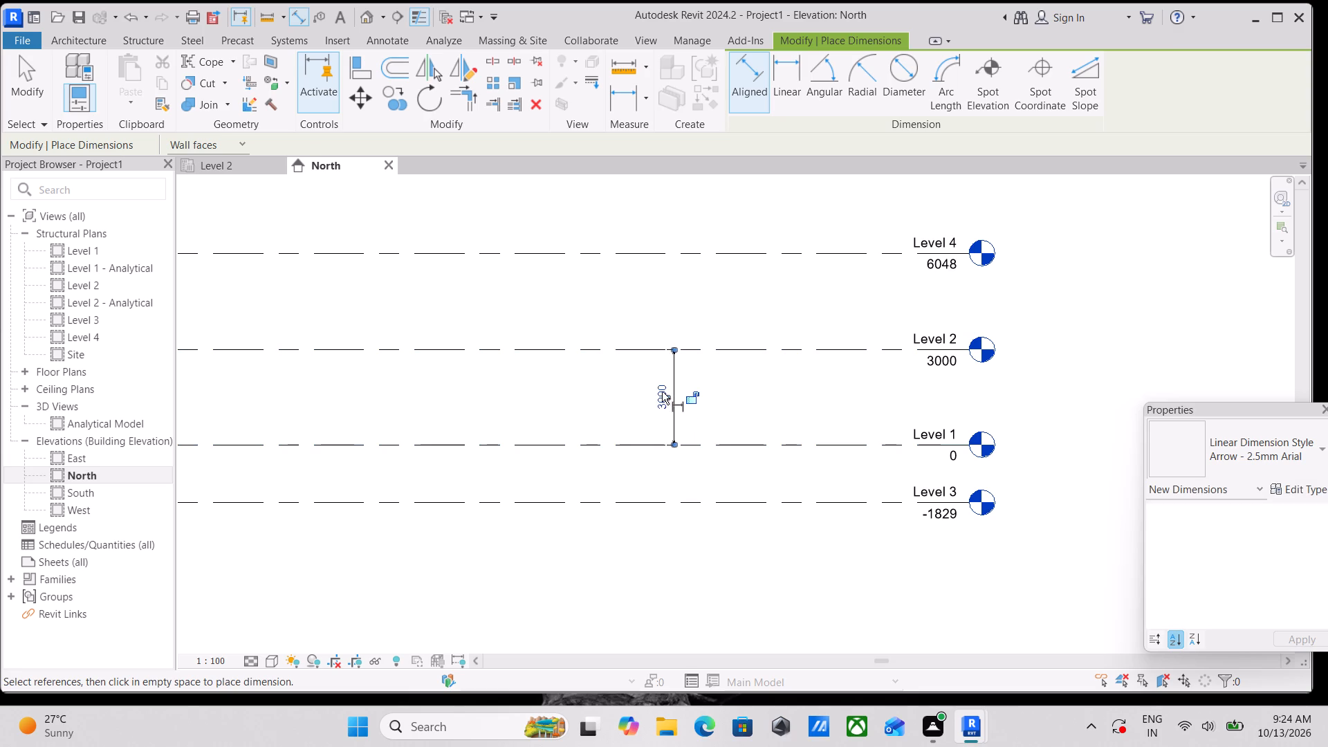
pyautogui.scroll(10, 660, 393)
pyautogui.click(665, 405)
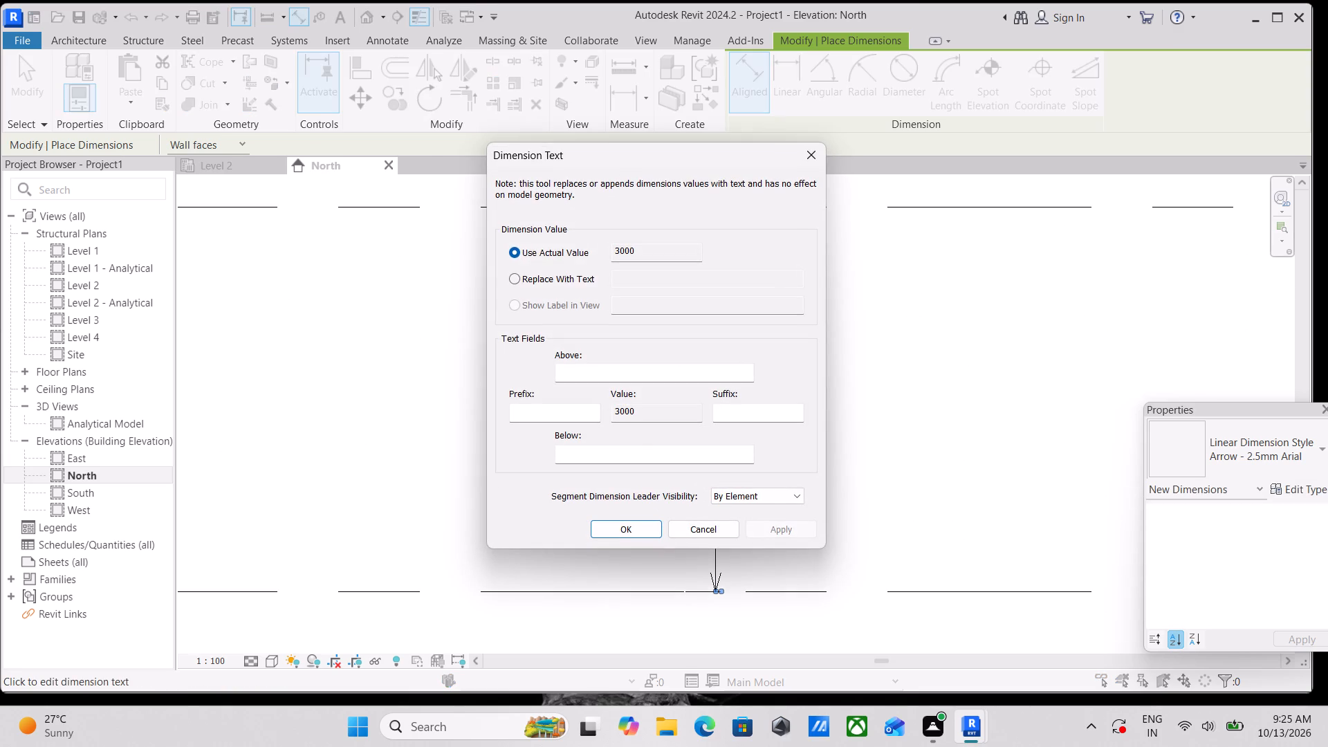
pyautogui.click(814, 158)
pyautogui.scroll(1, 795, 290)
pyautogui.scroll(-4, 795, 290)
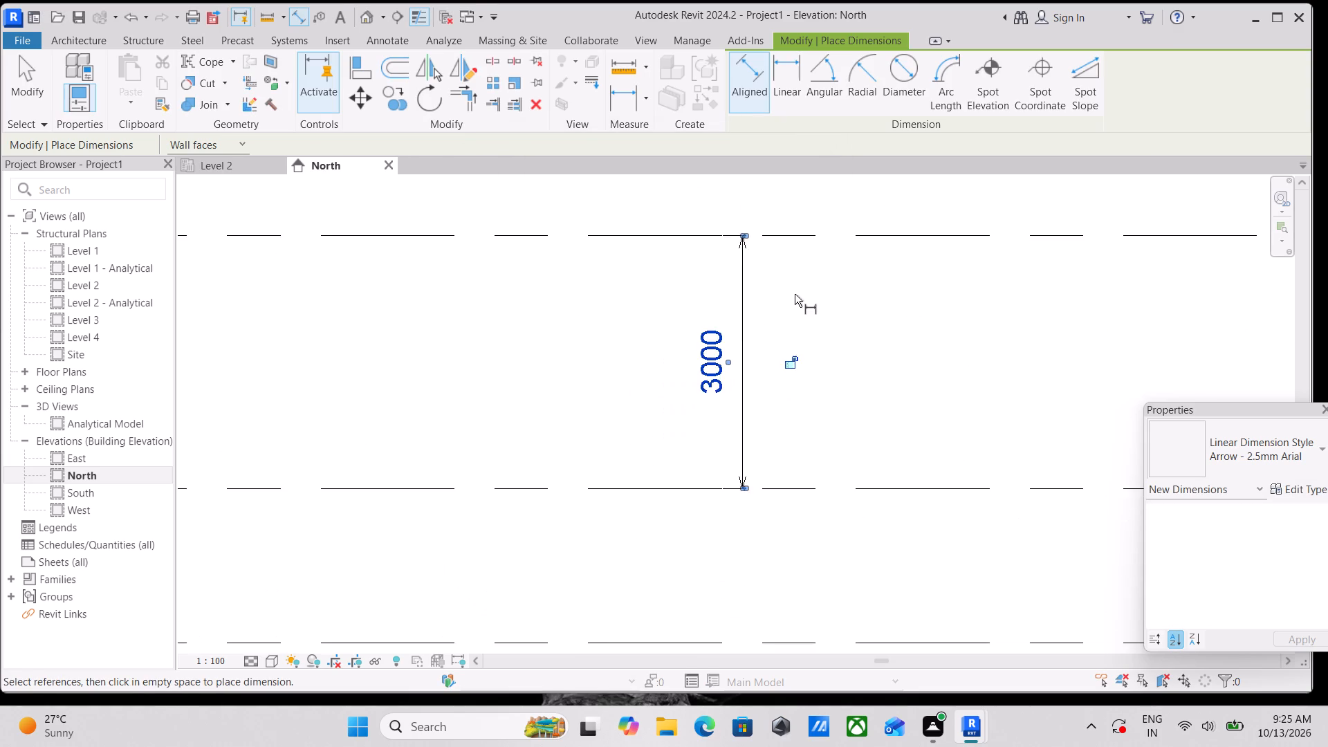
pyautogui.scroll(-3, 804, 302)
pyautogui.scroll(-2, 880, 295)
pyautogui.press('Escape')
pyautogui.press('Escape')
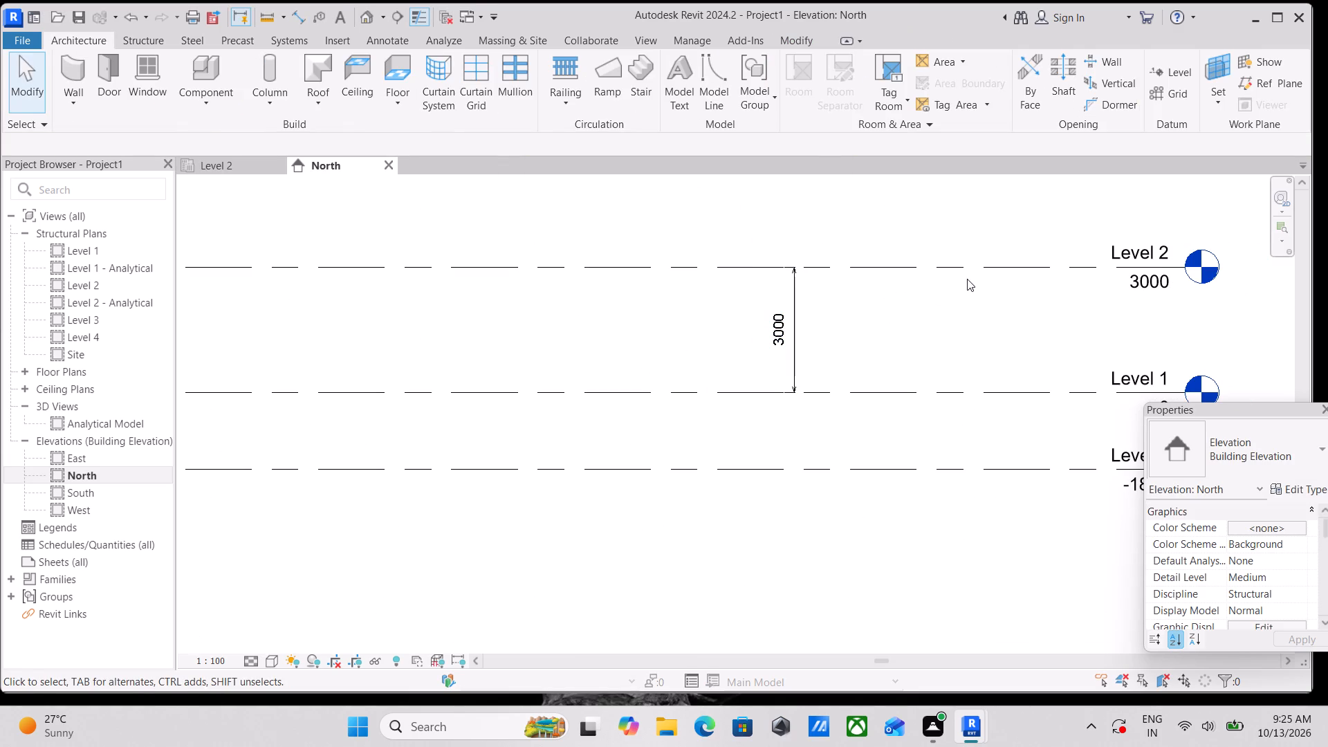
# Set the elevation of Level 2 to 10' in the North elevation.
pyautogui.click(973, 272)
pyautogui.click(973, 272)
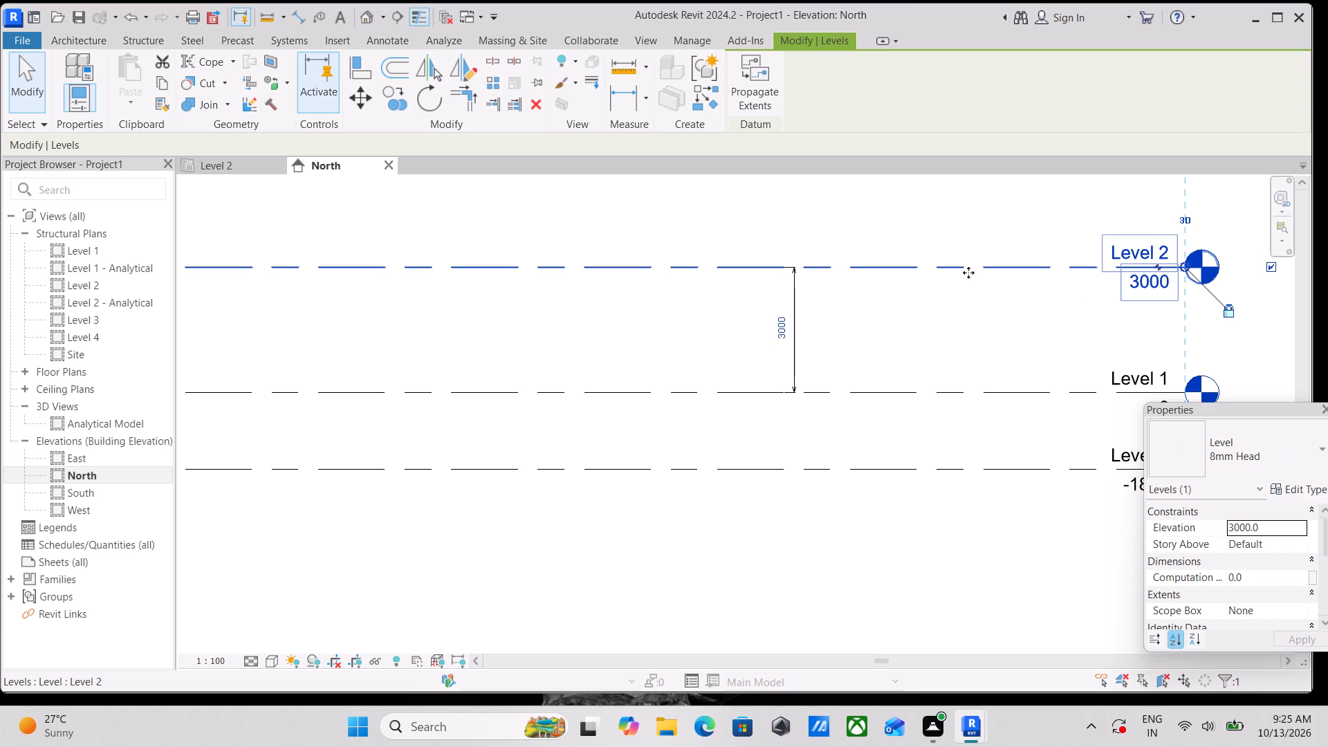
pyautogui.click(929, 269)
pyautogui.press('Escape')
pyautogui.click(1138, 280)
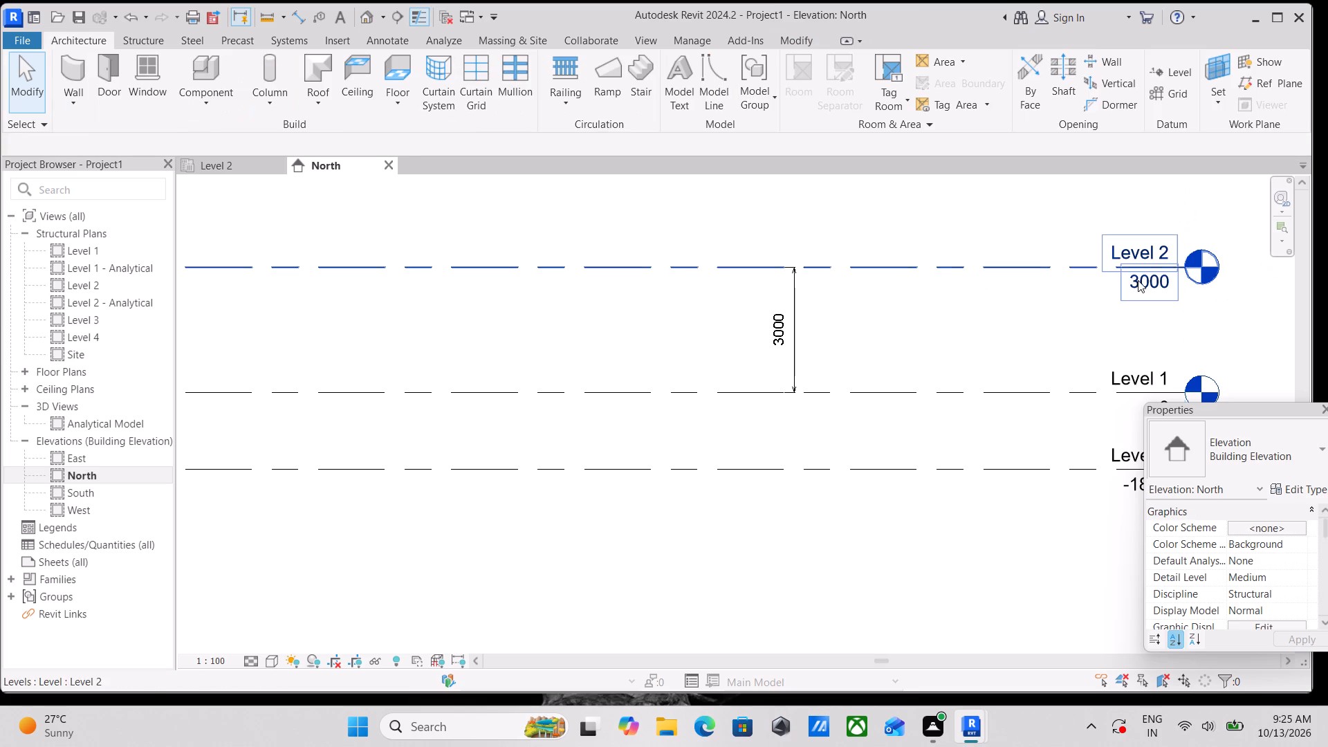
pyautogui.click(1140, 280)
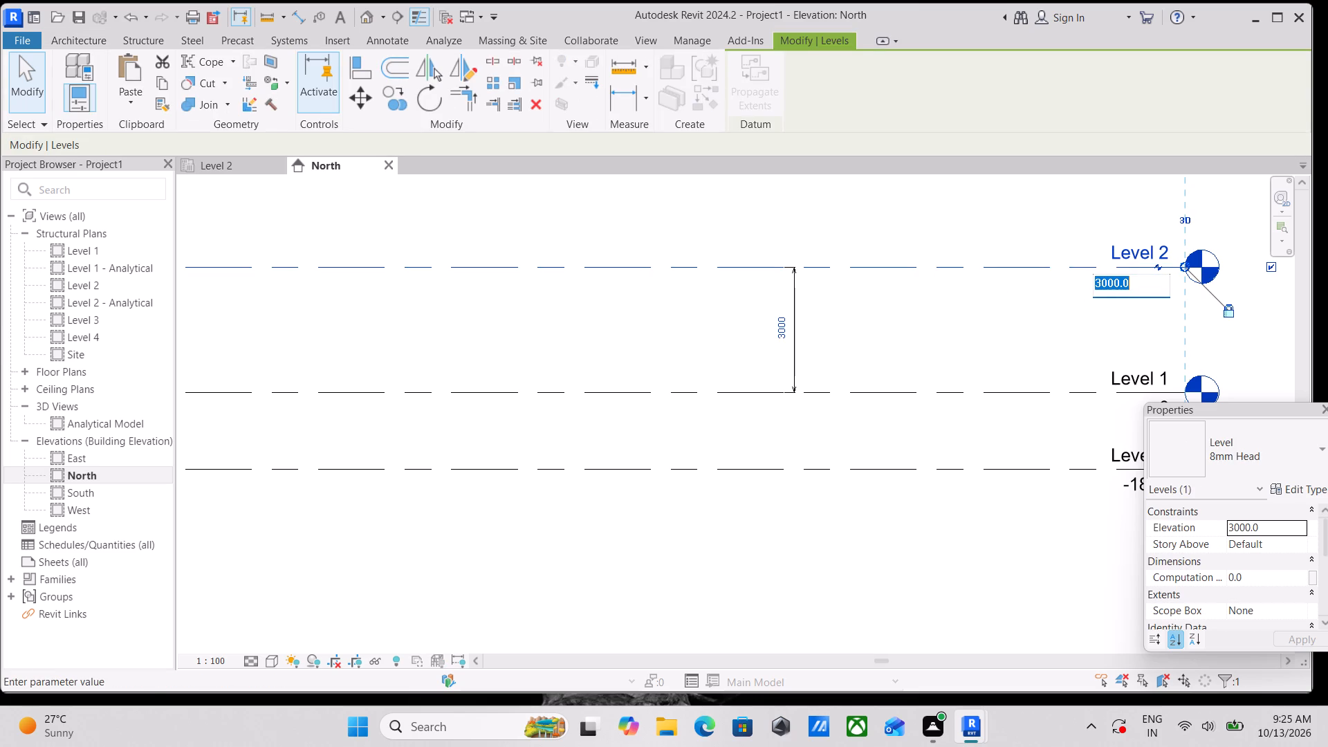
pyautogui.press('BackSpace')
pyautogui.write('10')
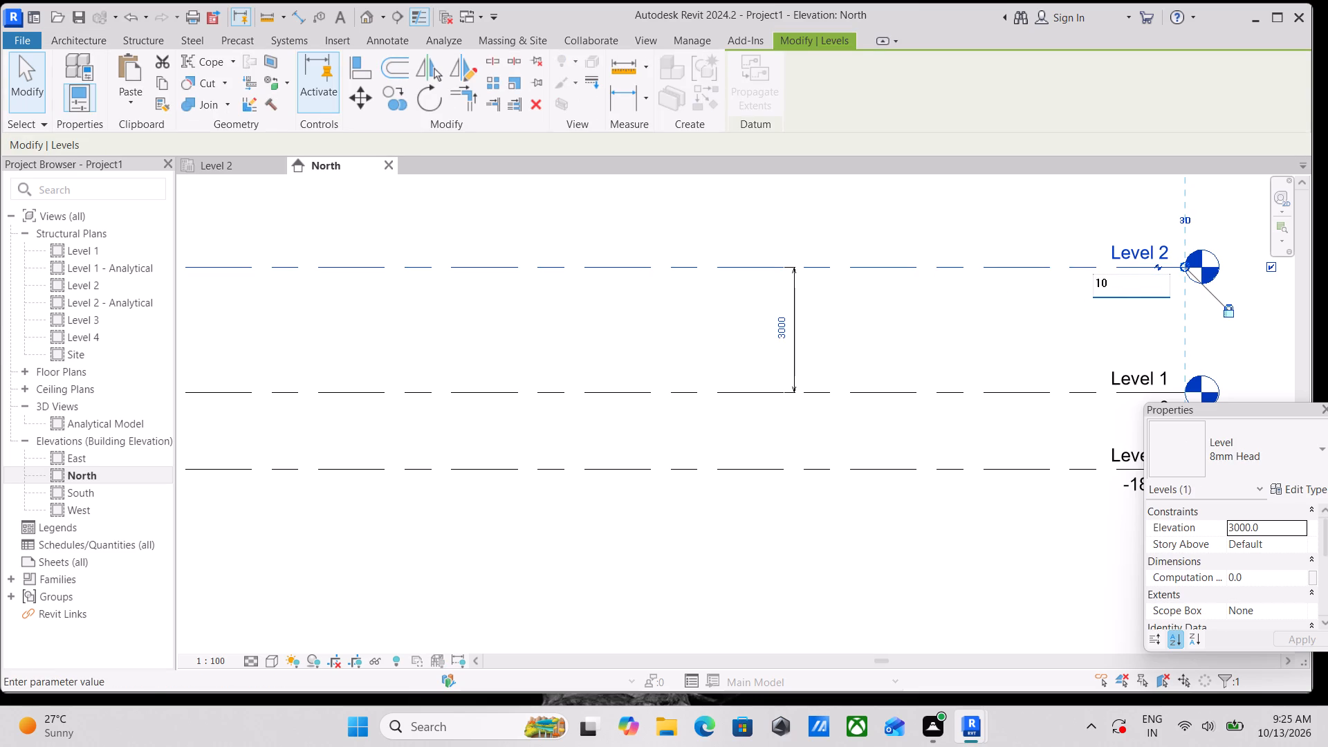
pyautogui.press("'")
pyautogui.press('Return')
pyautogui.scroll(-1, 1137, 279)
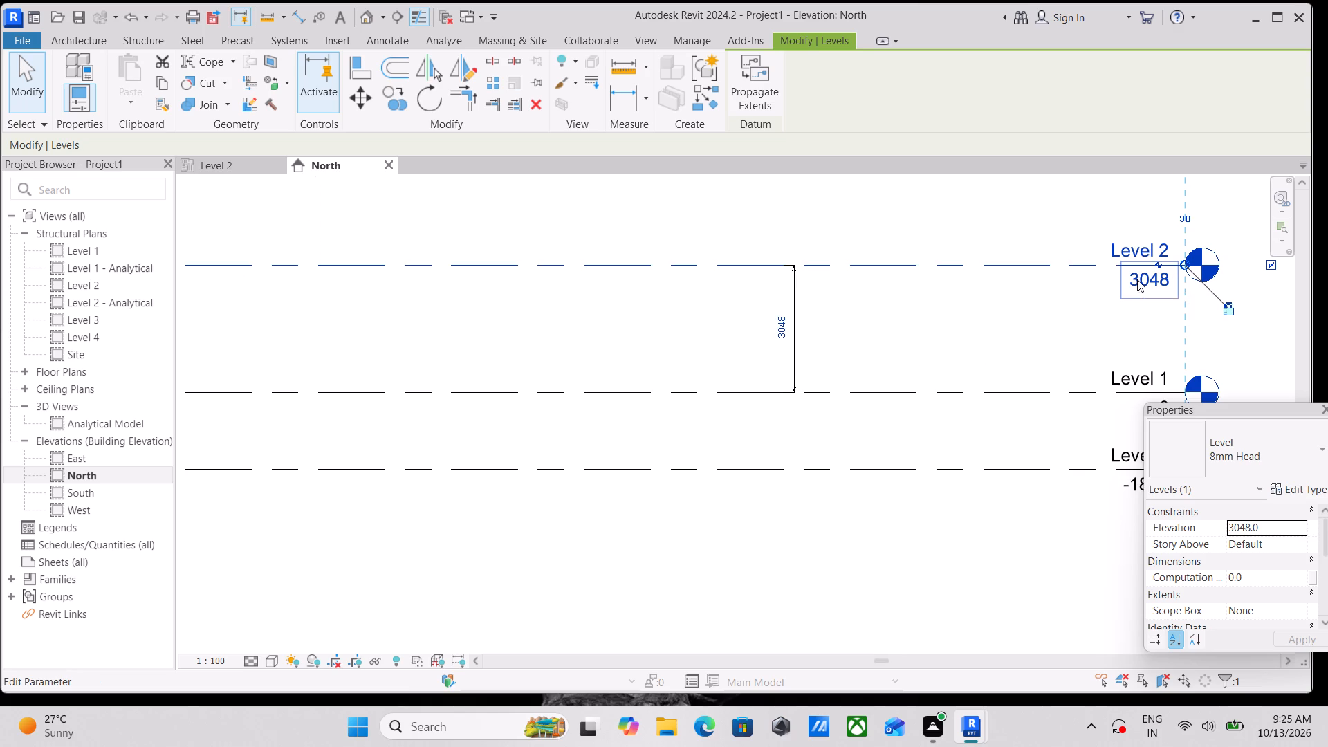
pyautogui.scroll(-1, 1137, 279)
pyautogui.press('Escape')
pyautogui.press('Escape')
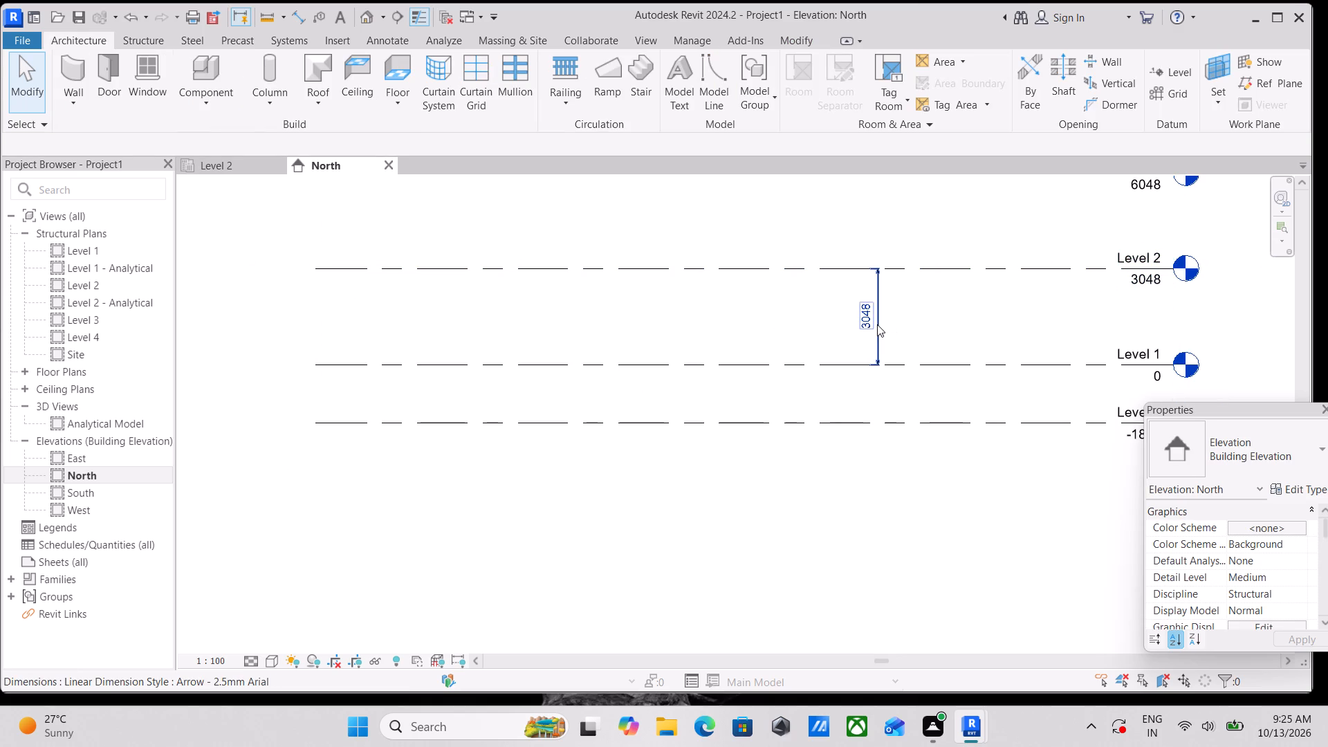
# Delete the aligned dimension between Level 2 and Level 1.
pyautogui.rightClick(877, 324)
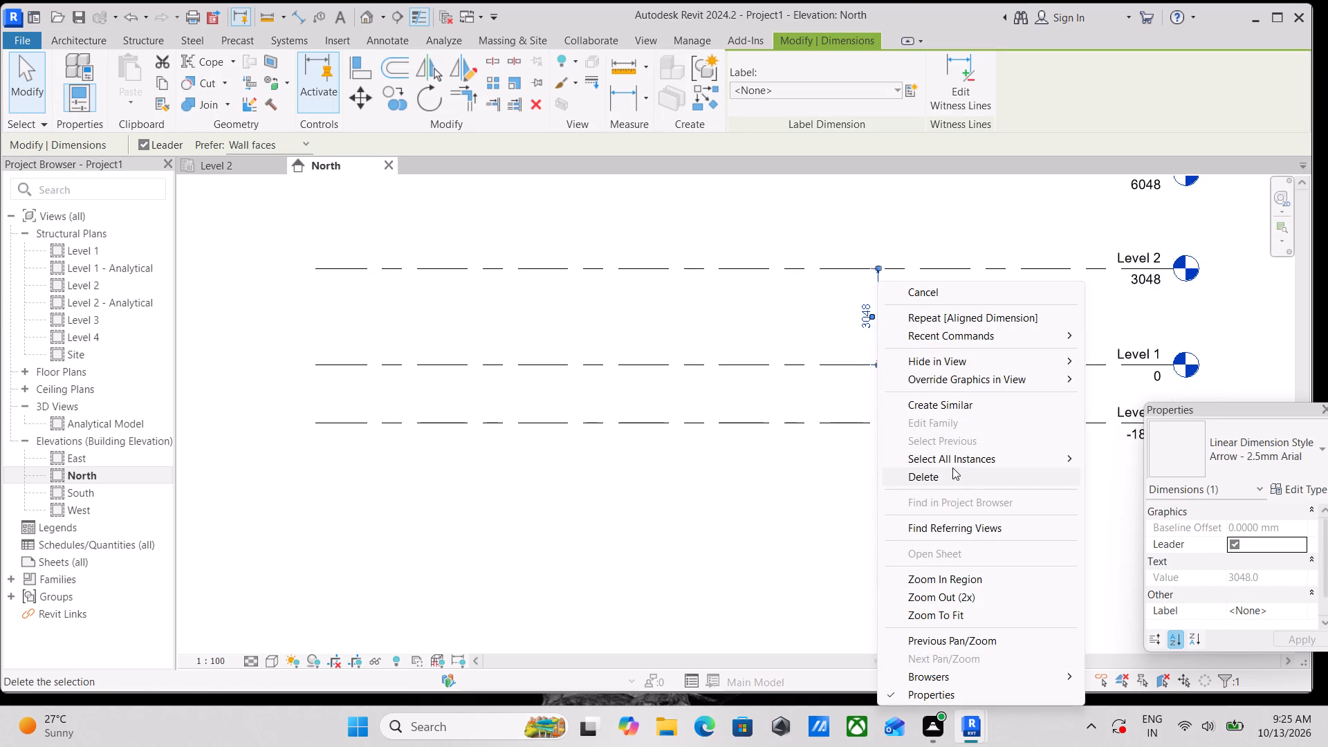
pyautogui.click(945, 474)
# Rename Level 3, the lowest level, as TOP OF FOOTING and rename its corresponding views too.
pyautogui.scroll(-2, 930, 423)
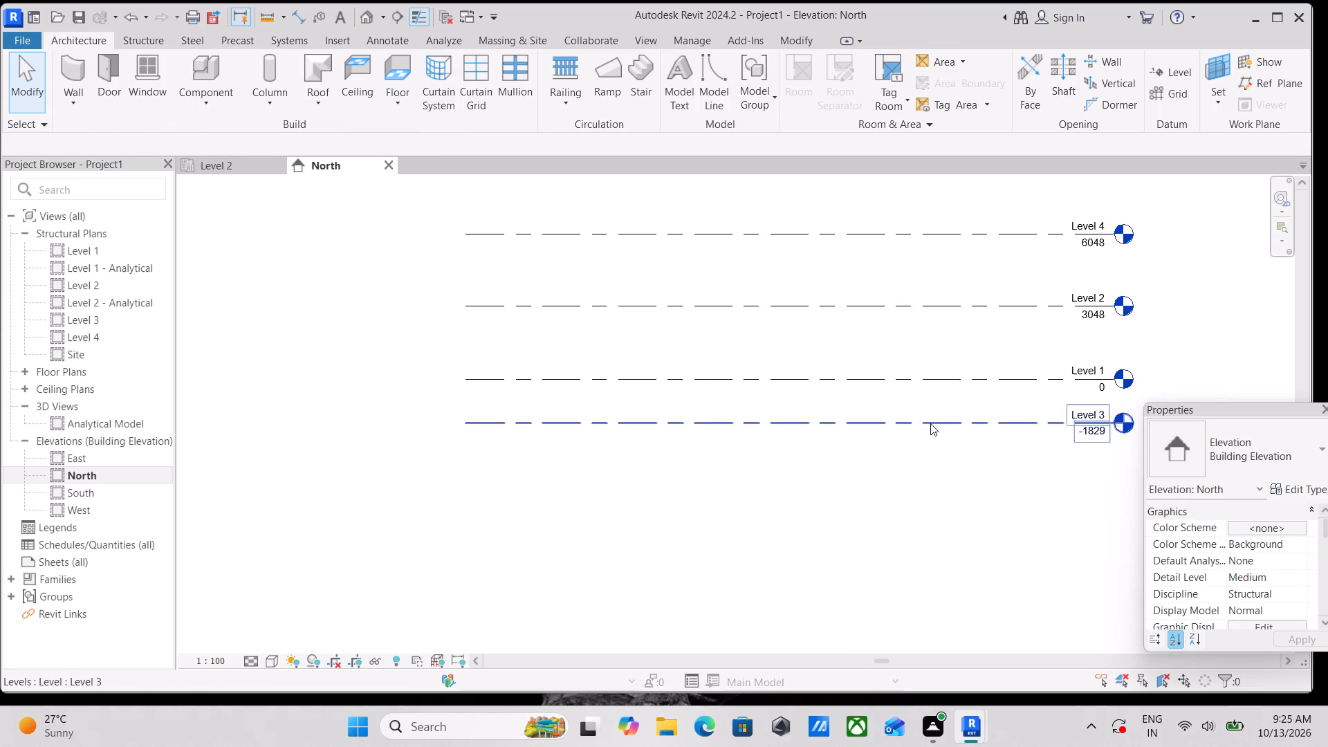
pyautogui.scroll(-1, 930, 423)
pyautogui.scroll(2, 993, 407)
pyautogui.moveTo(997, 407); pyautogui.dragTo(814, 416, button='middle')
pyautogui.scroll(11, 919, 442)
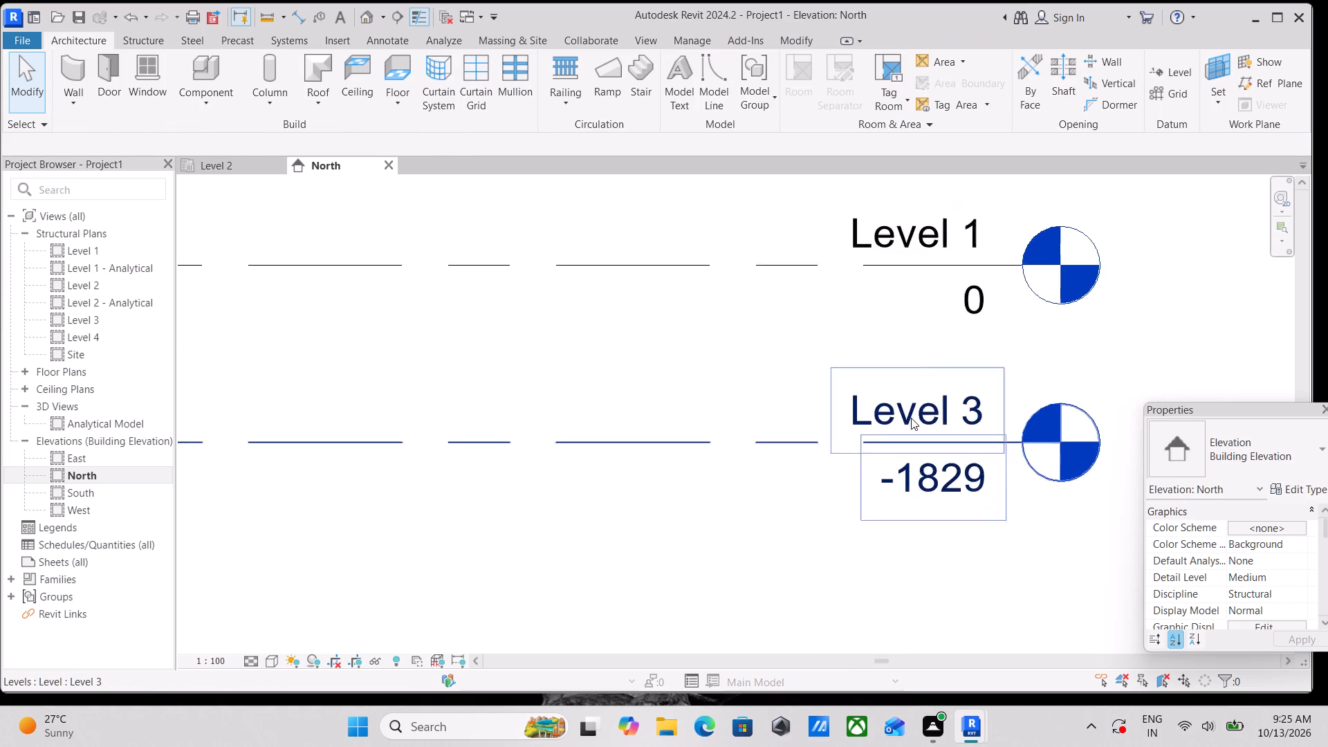
pyautogui.scroll(1, 911, 418)
pyautogui.doubleClick(942, 409)
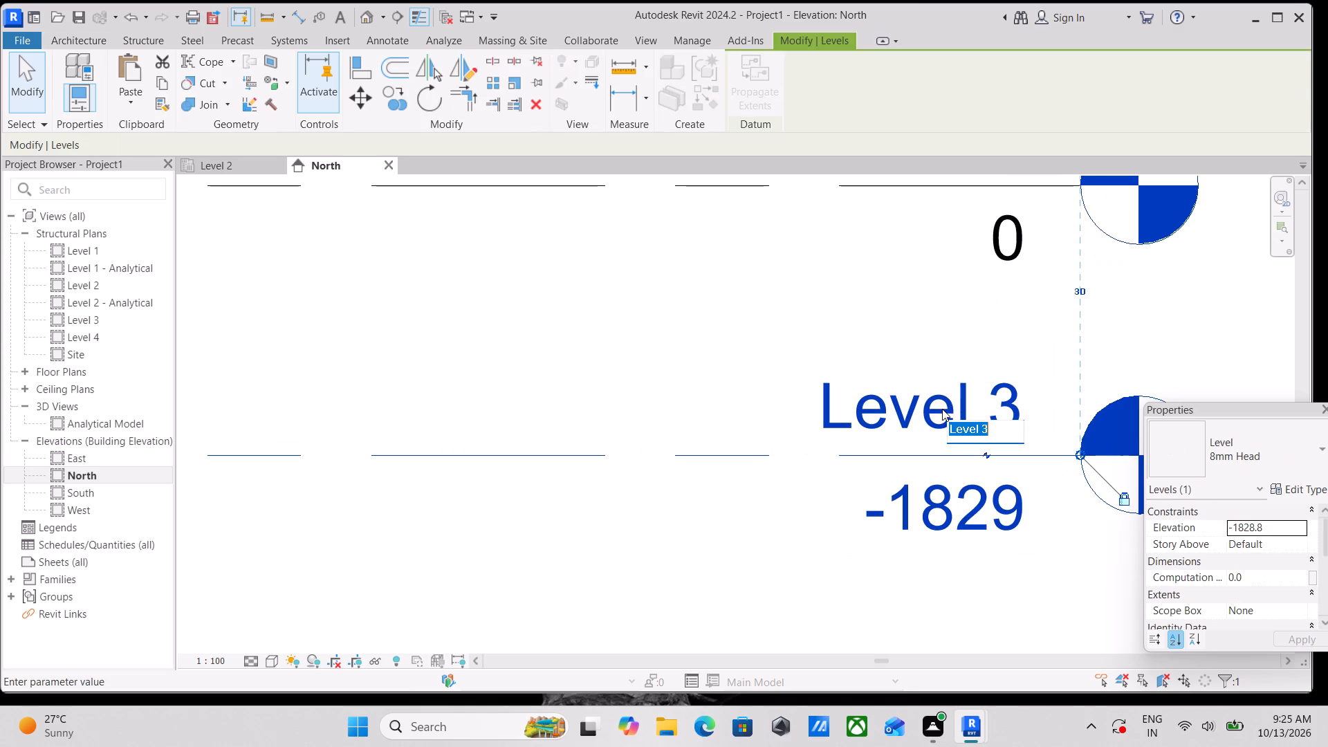
pyautogui.press('BackSpace')
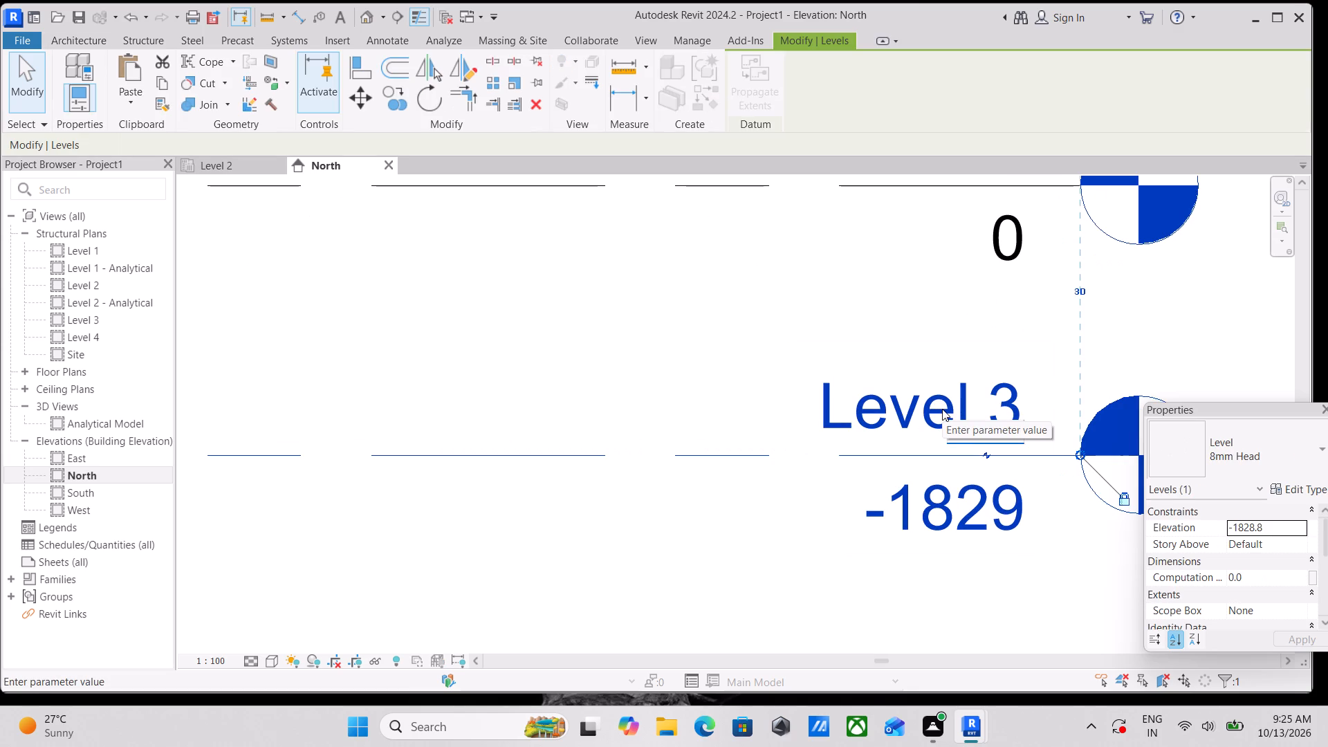
pyautogui.write('TO')
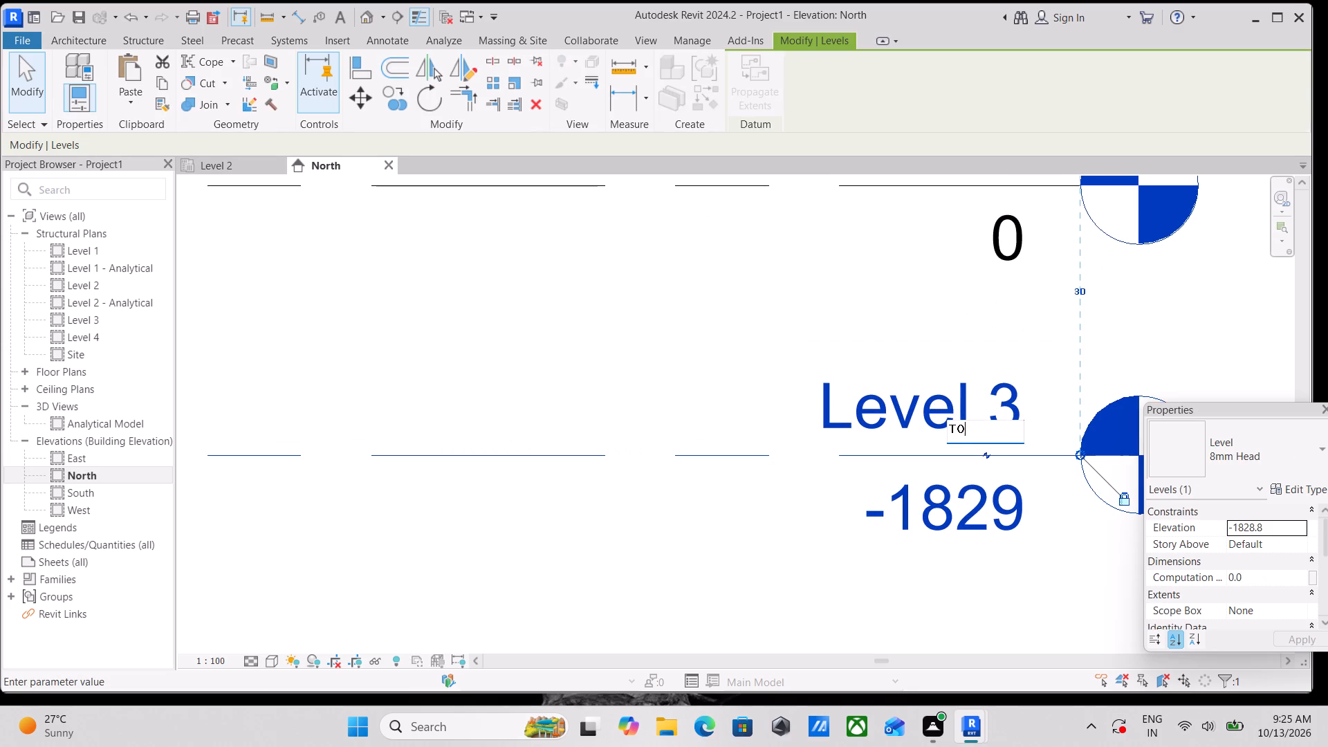
pyautogui.write('P OF')
pyautogui.press('space')
pyautogui.write('FOOTIN')
pyautogui.press('BackSpace')
pyautogui.press('BackSpace')
pyautogui.press('BackSpace')
pyautogui.press('BackSpace')
pyautogui.press('BackSpace')
pyautogui.press('BackSpace')
pyautogui.press('BackSpace')
pyautogui.press('BackSpace')
pyautogui.press('BackSpace')
pyautogui.press('BackSpace')
pyautogui.press('BackSpace')
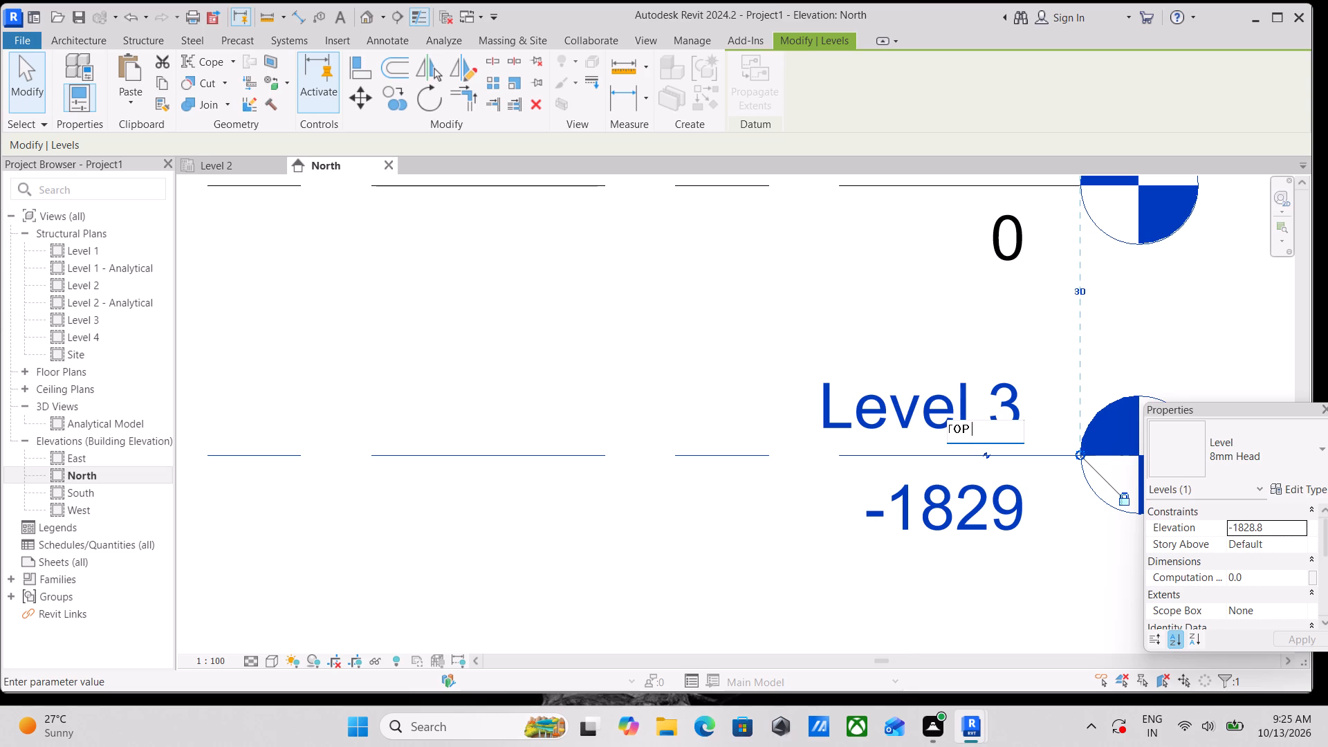
pyautogui.press('BackSpace')
pyautogui.press('BackSpace')
pyautogui.write('TOP OF')
pyautogui.press('space')
pyautogui.write('FOOTING')
pyautogui.press('Return')
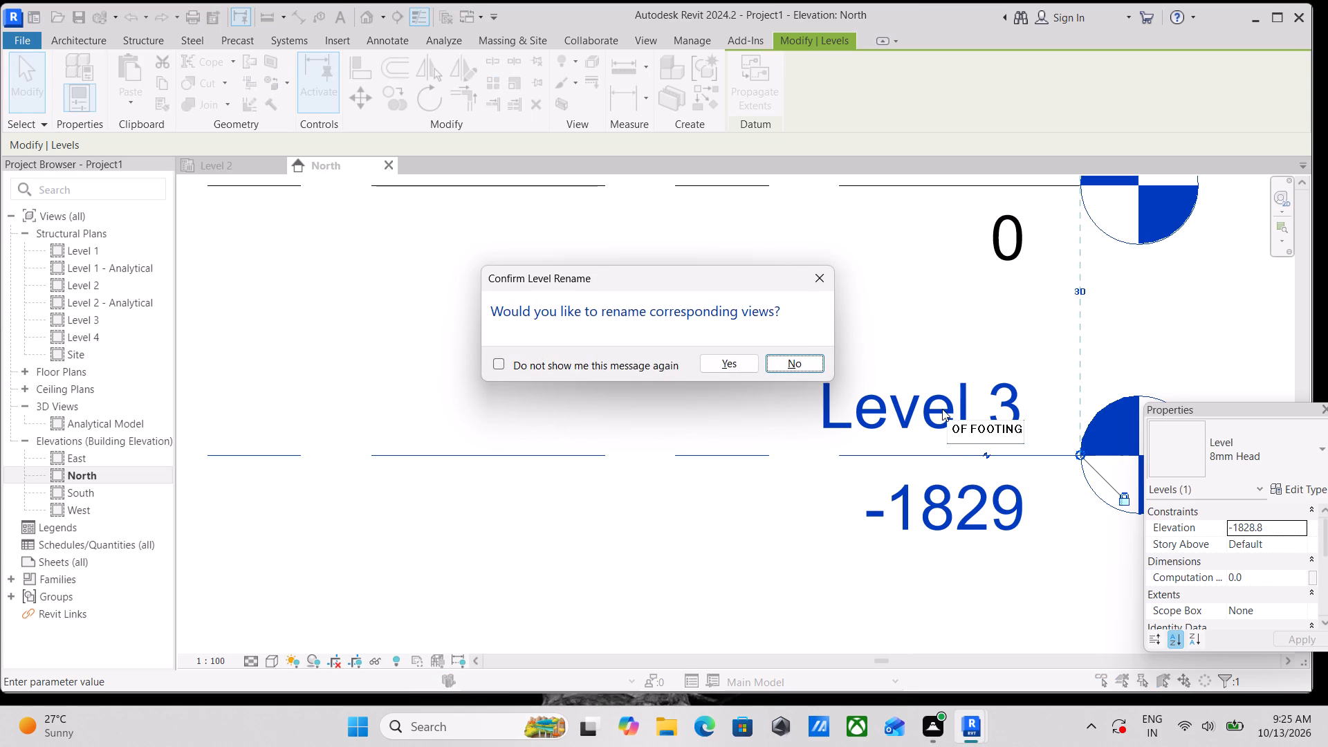
pyautogui.click(721, 356)
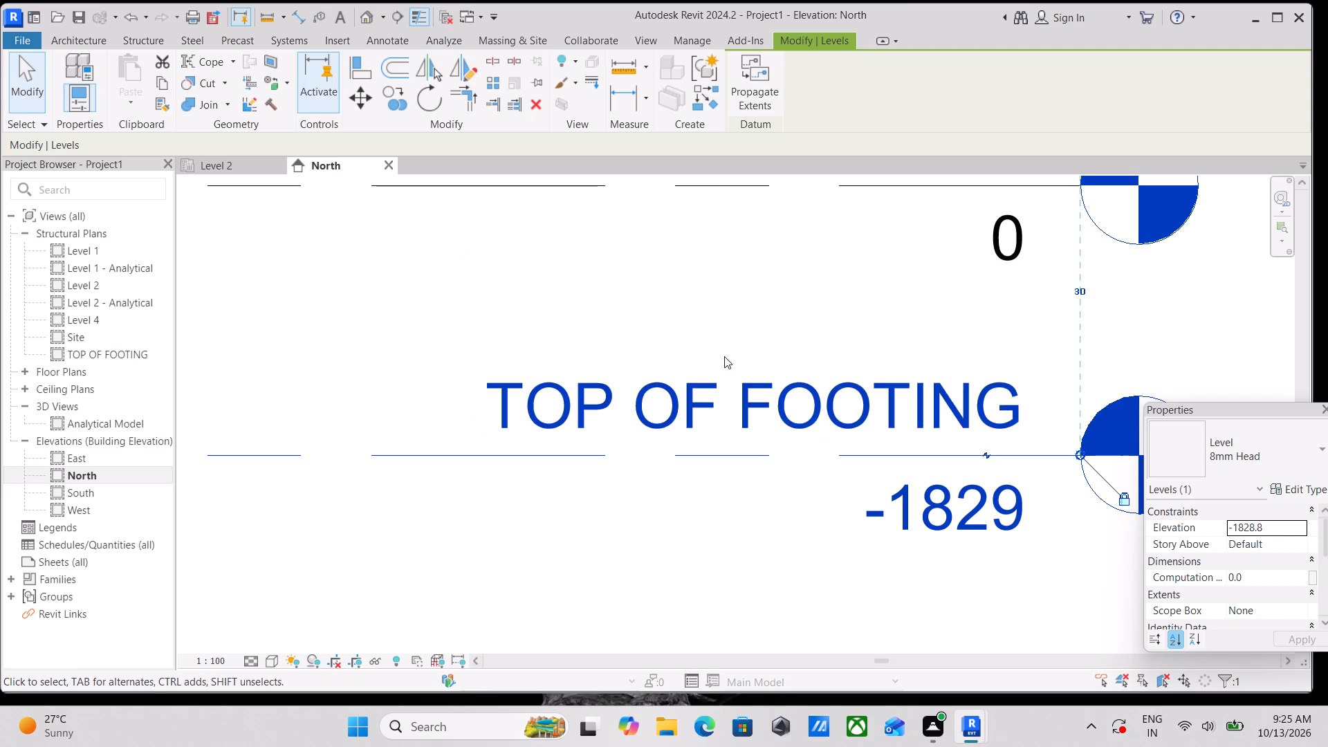
# Rename Level 1 as GROUND LEVEL and rename its corresponding views too.
pyautogui.scroll(-3, 724, 356)
pyautogui.moveTo(753, 358); pyautogui.dragTo(795, 451, button='middle')
pyautogui.doubleClick(911, 309)
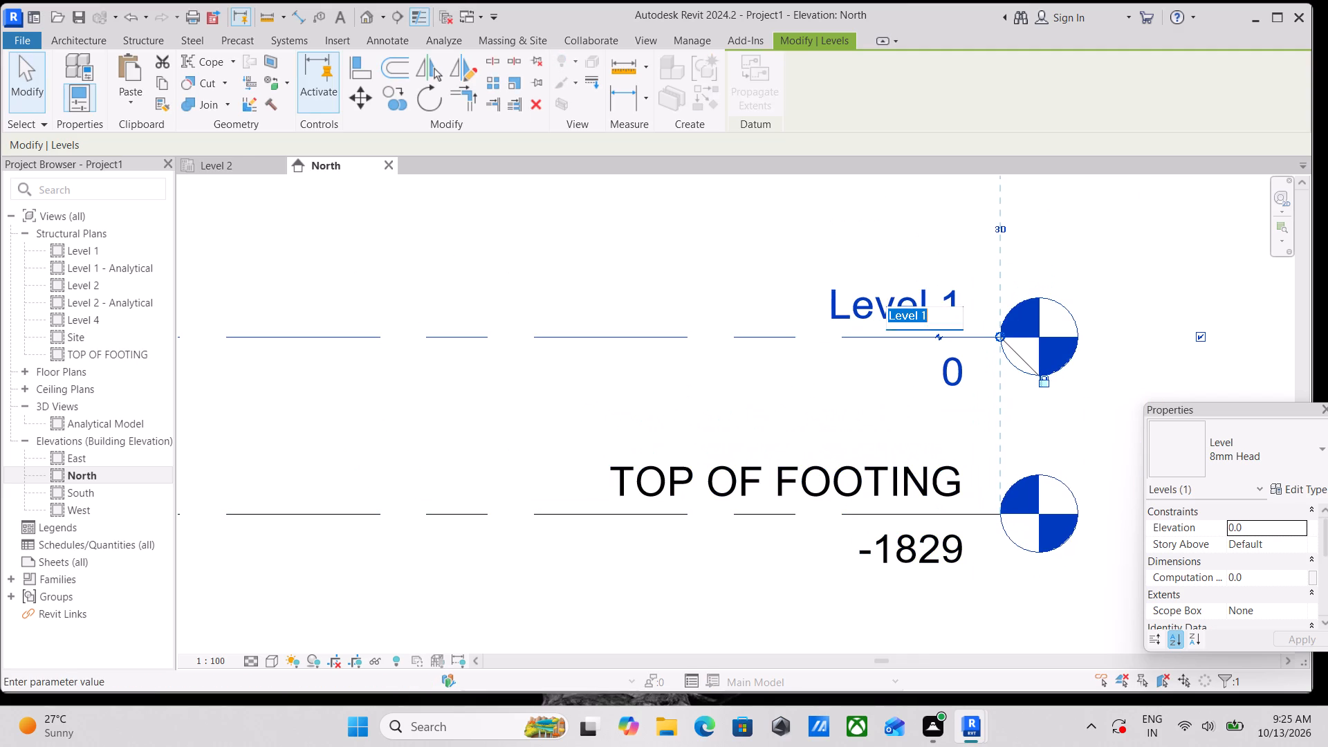
pyautogui.press('BackSpace')
pyautogui.press('g')
pyautogui.write('ROUND')
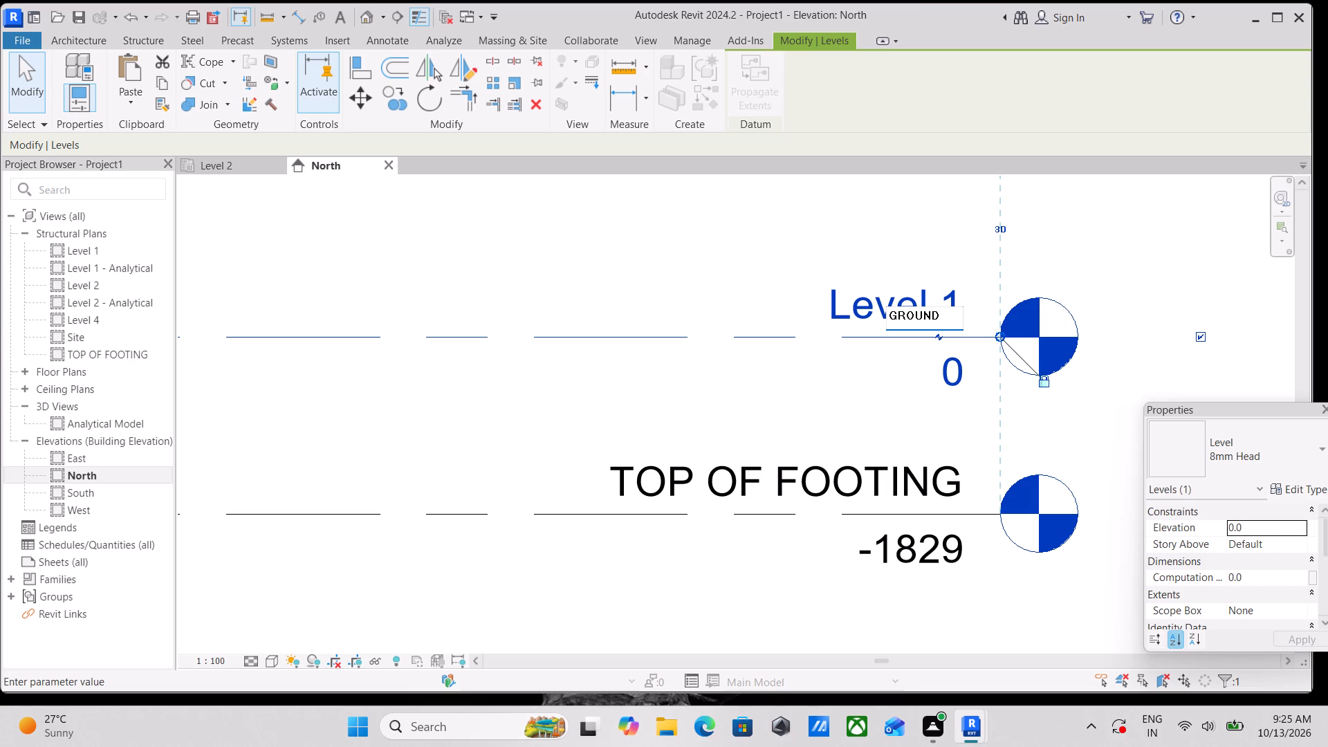
pyautogui.press('space')
pyautogui.write('LEVE')
pyautogui.press('l')
pyautogui.press('Return')
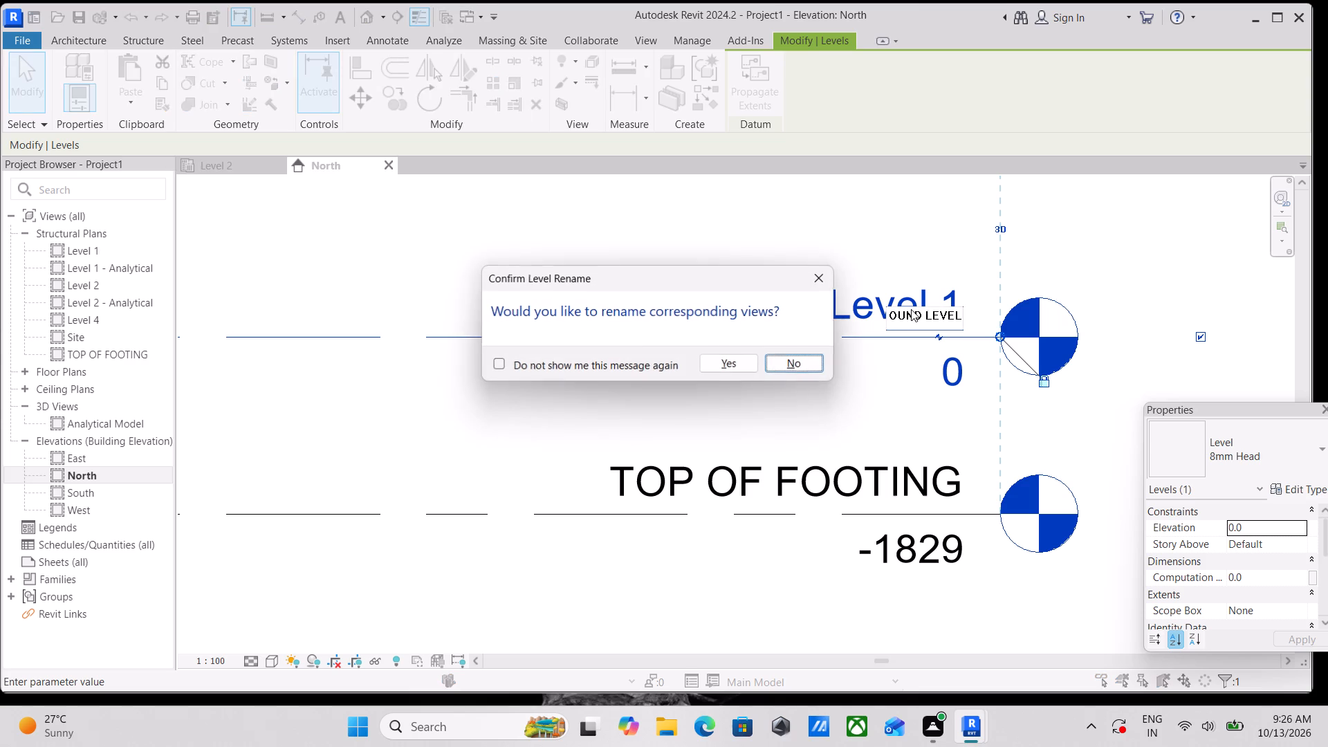
pyautogui.click(730, 367)
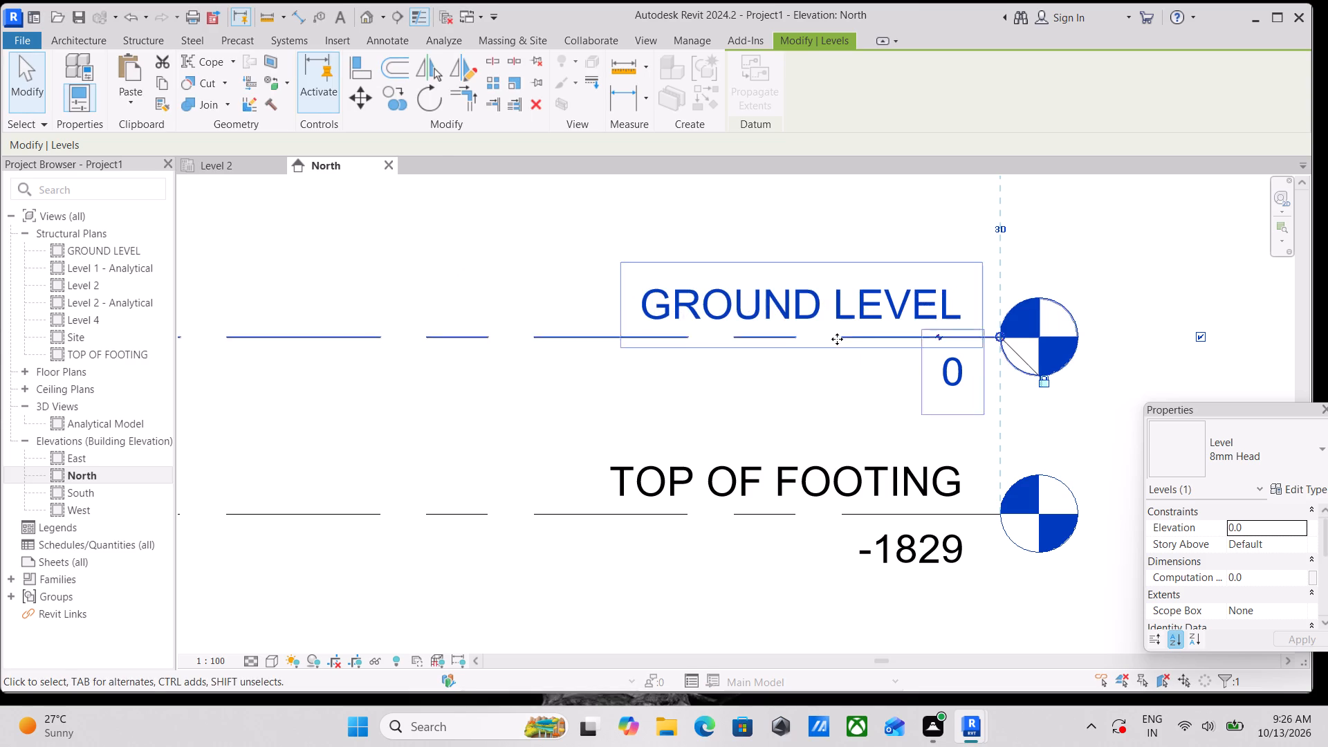
# Rename Level 2 as FIRST FLR and rename its corresponding views too.
pyautogui.scroll(-2, 872, 320)
pyautogui.moveTo(862, 250); pyautogui.dragTo(876, 395, button='middle')
pyautogui.moveTo(917, 300); pyautogui.dragTo(921, 396, button='middle')
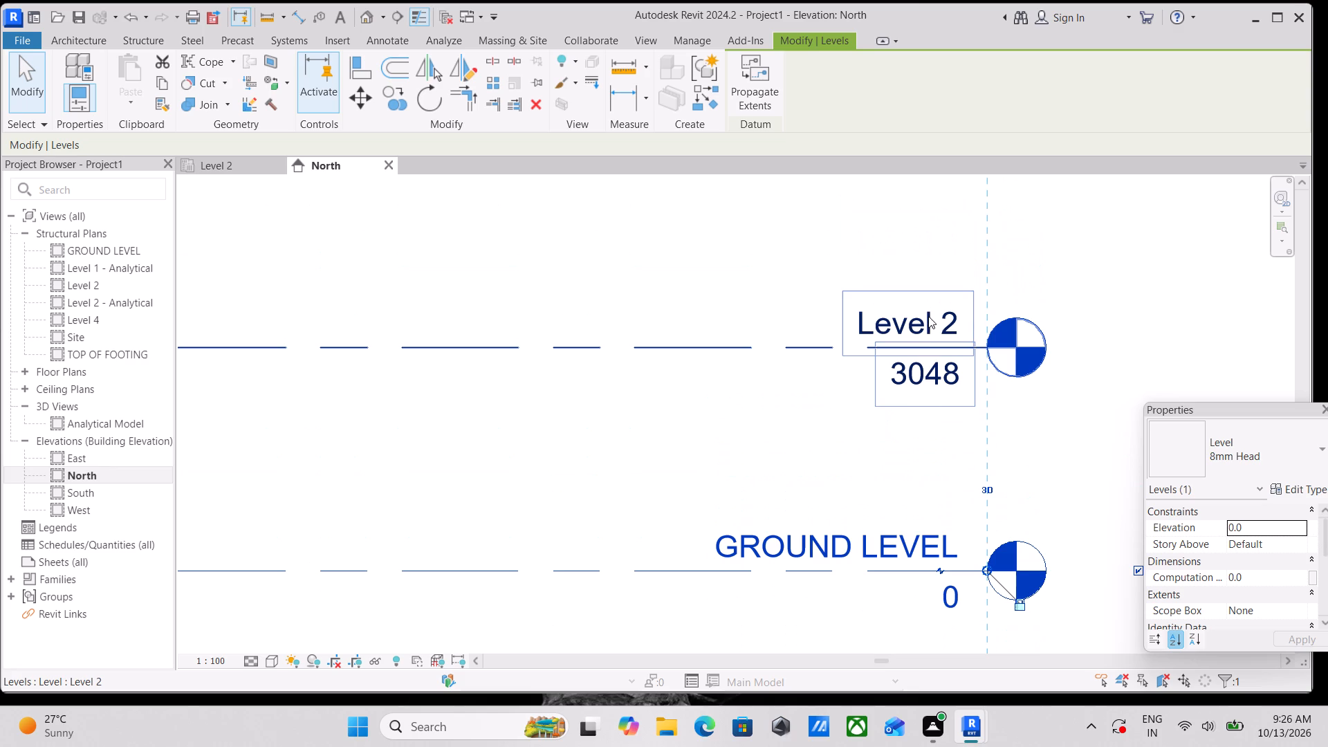
pyautogui.doubleClick(909, 319)
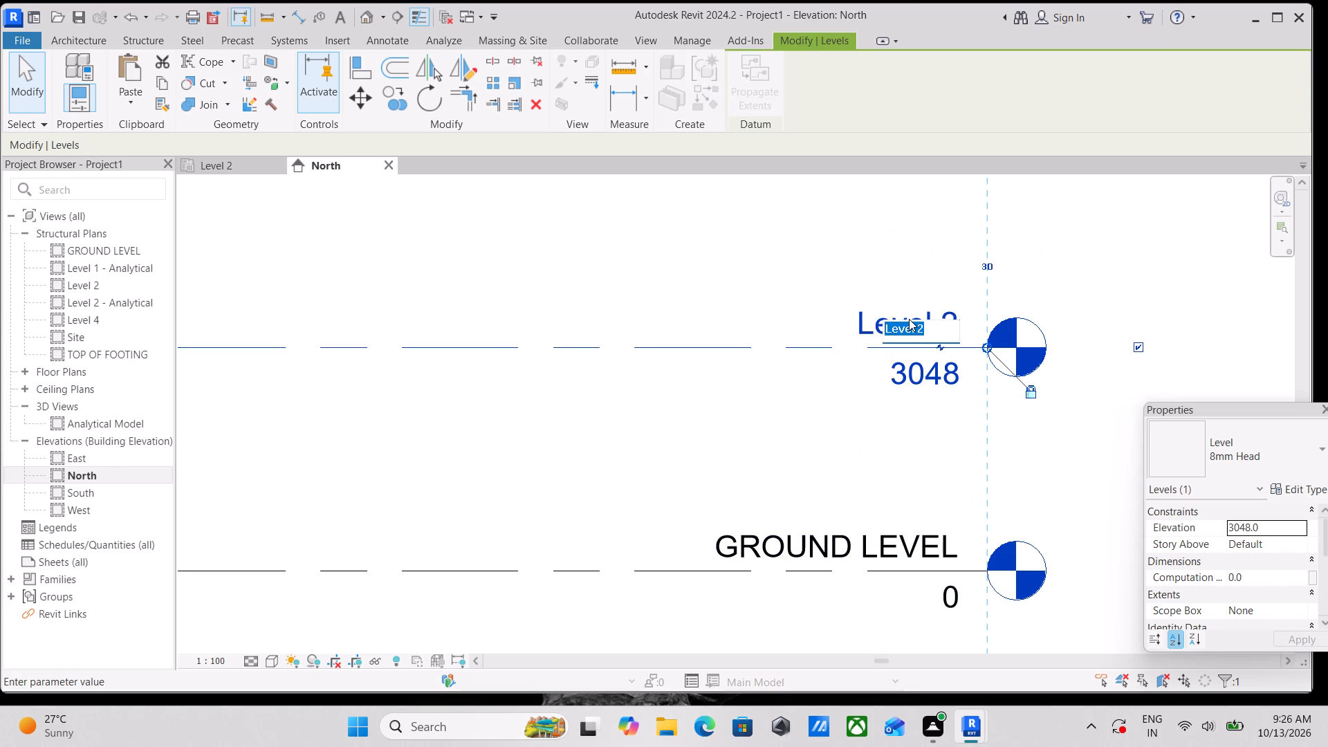
pyautogui.press('BackSpace')
pyautogui.write('FIR')
pyautogui.write('ST')
pyautogui.press('space')
pyautogui.write('FIR')
pyautogui.press('BackSpace')
pyautogui.press('BackSpace')
pyautogui.write('LR')
pyautogui.press('Return')
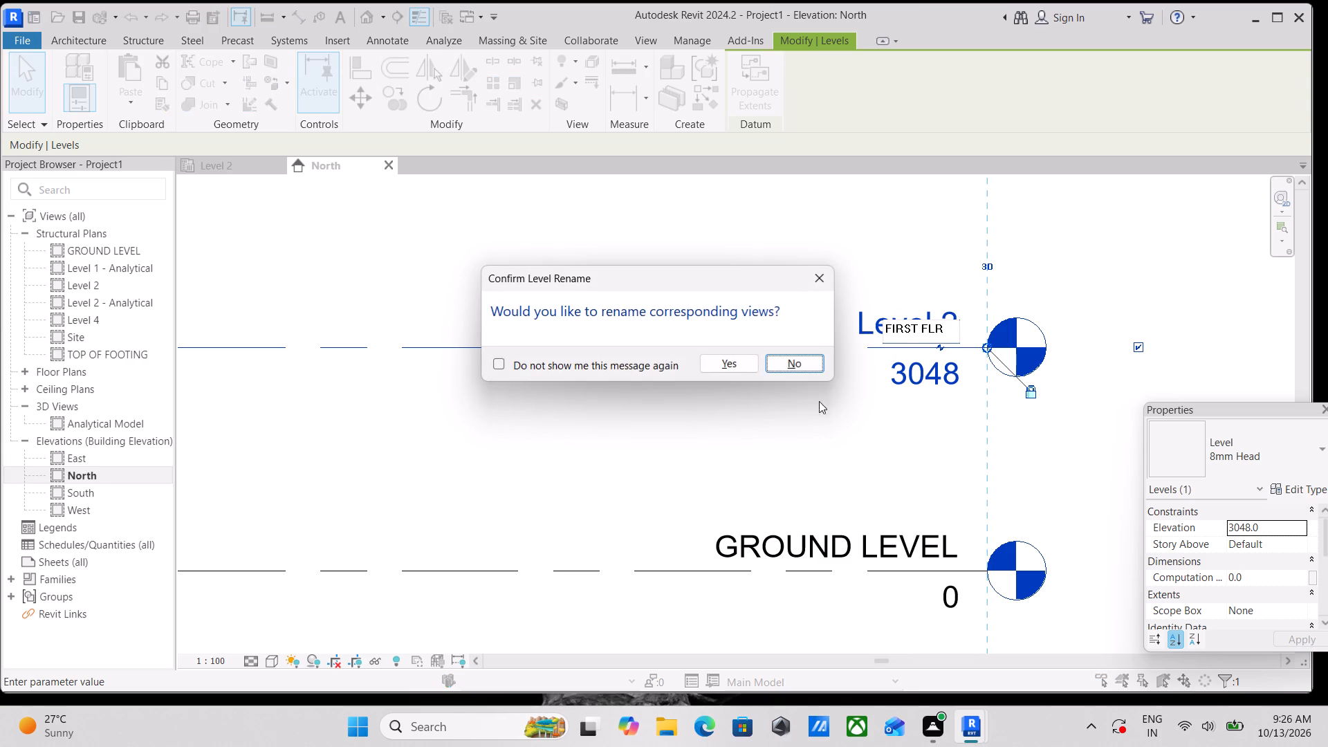
pyautogui.click(721, 362)
# Rename Level 4 as SECOND FLR and rename its corresponding views too.
pyautogui.scroll(-2, 736, 324)
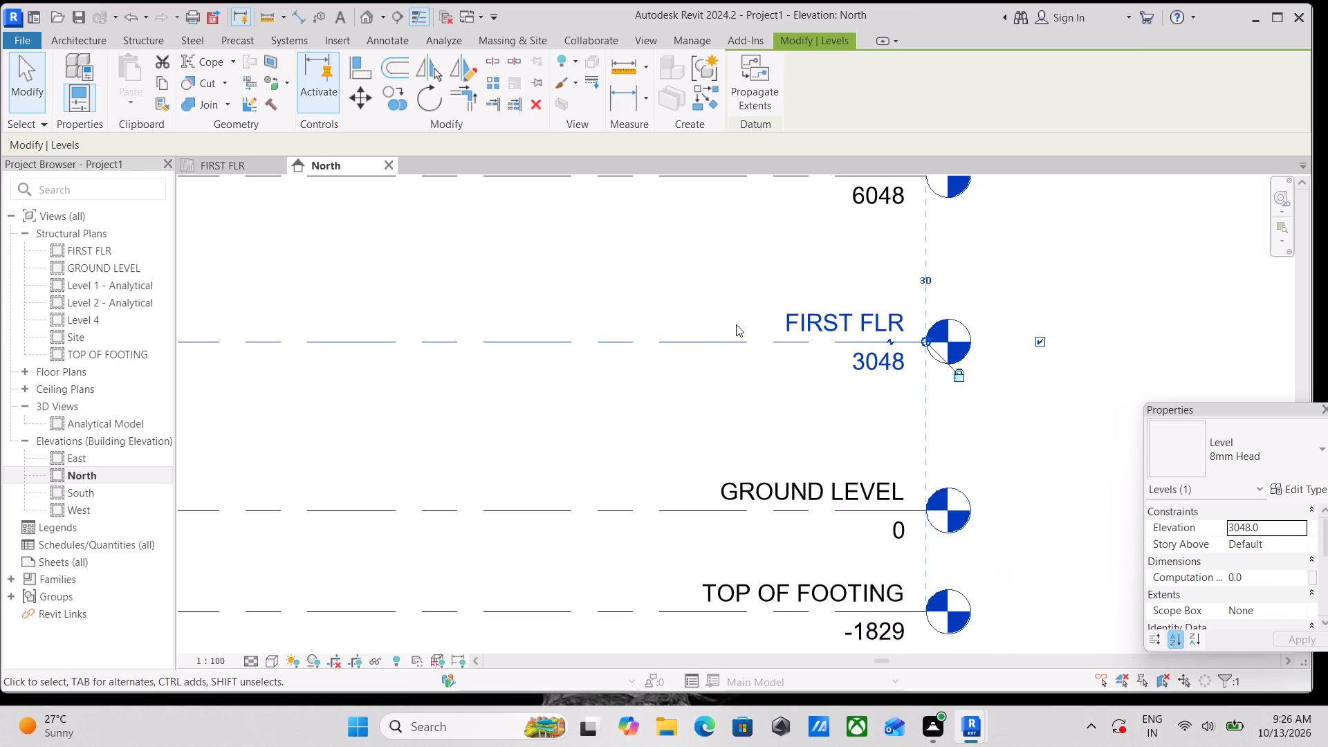
pyautogui.moveTo(737, 335); pyautogui.dragTo(753, 497, button='middle')
pyautogui.scroll(-2, 903, 315)
pyautogui.moveTo(791, 374); pyautogui.dragTo(791, 381, button='middle')
pyautogui.scroll(-3, 791, 376)
pyautogui.scroll(5, 867, 345)
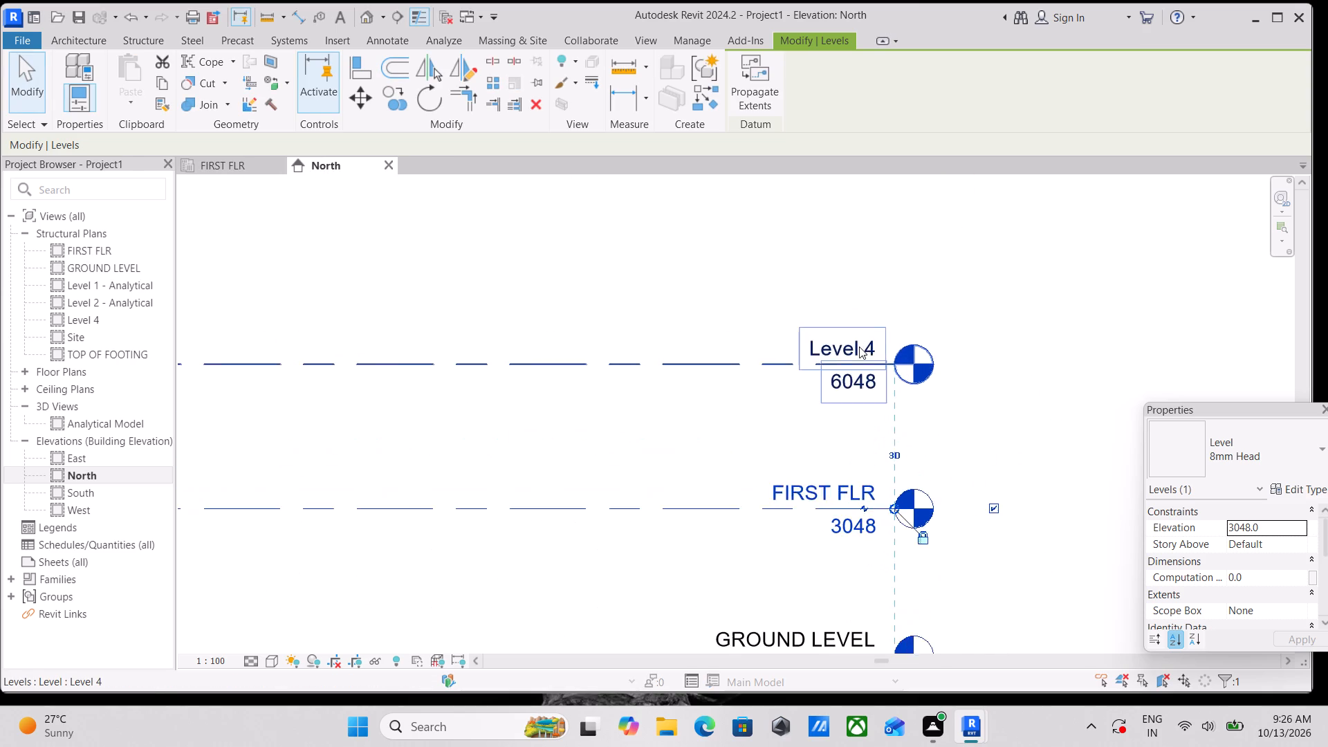
pyautogui.scroll(1, 859, 347)
pyautogui.doubleClick(854, 347)
pyautogui.press('BackSpace')
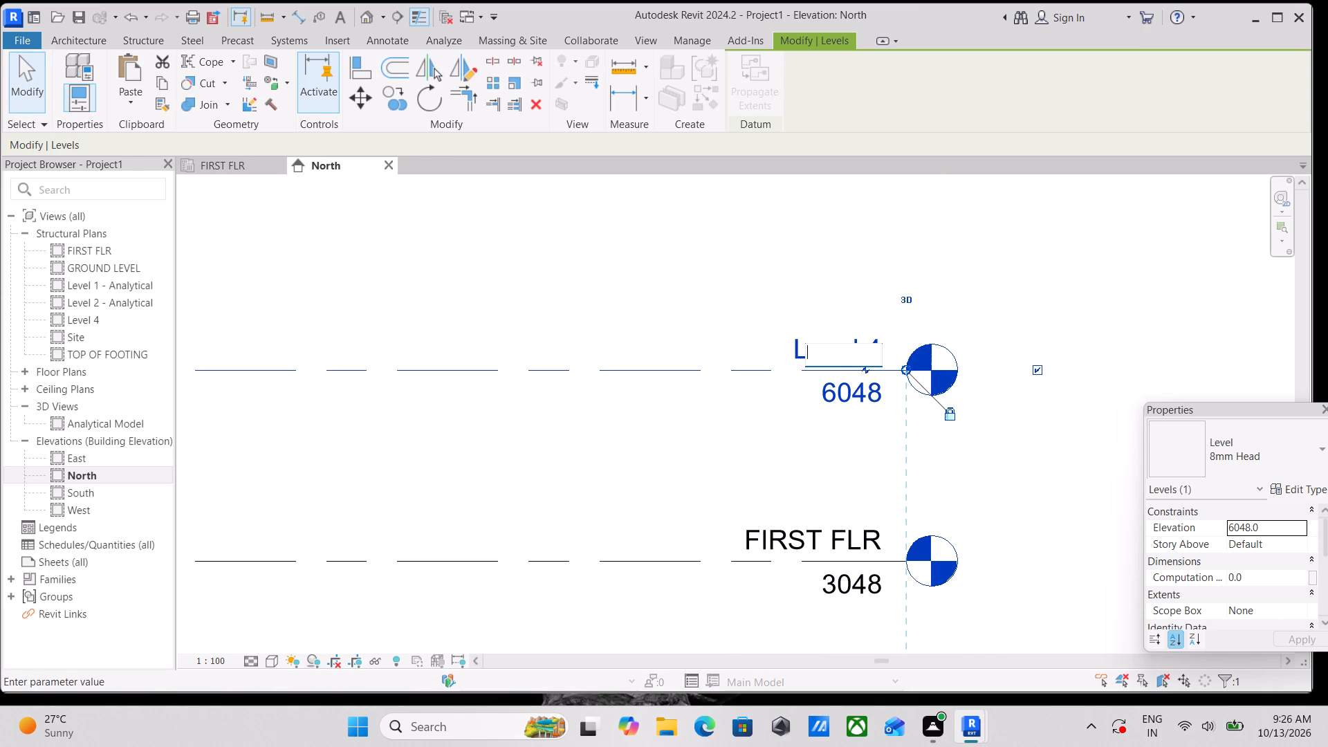
pyautogui.write('SECOND')
pyautogui.press('space')
pyautogui.write('FL')
pyautogui.press('r')
pyautogui.press('Return')
pyautogui.click(711, 363)
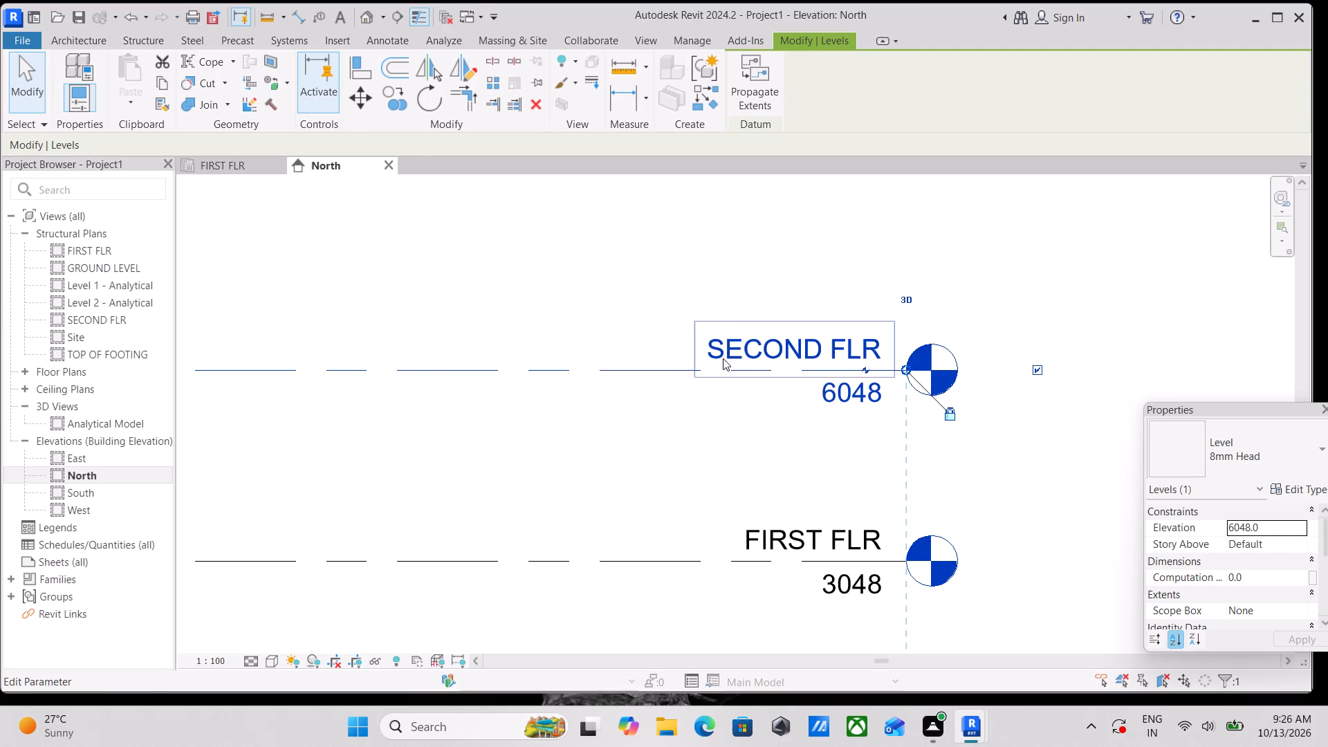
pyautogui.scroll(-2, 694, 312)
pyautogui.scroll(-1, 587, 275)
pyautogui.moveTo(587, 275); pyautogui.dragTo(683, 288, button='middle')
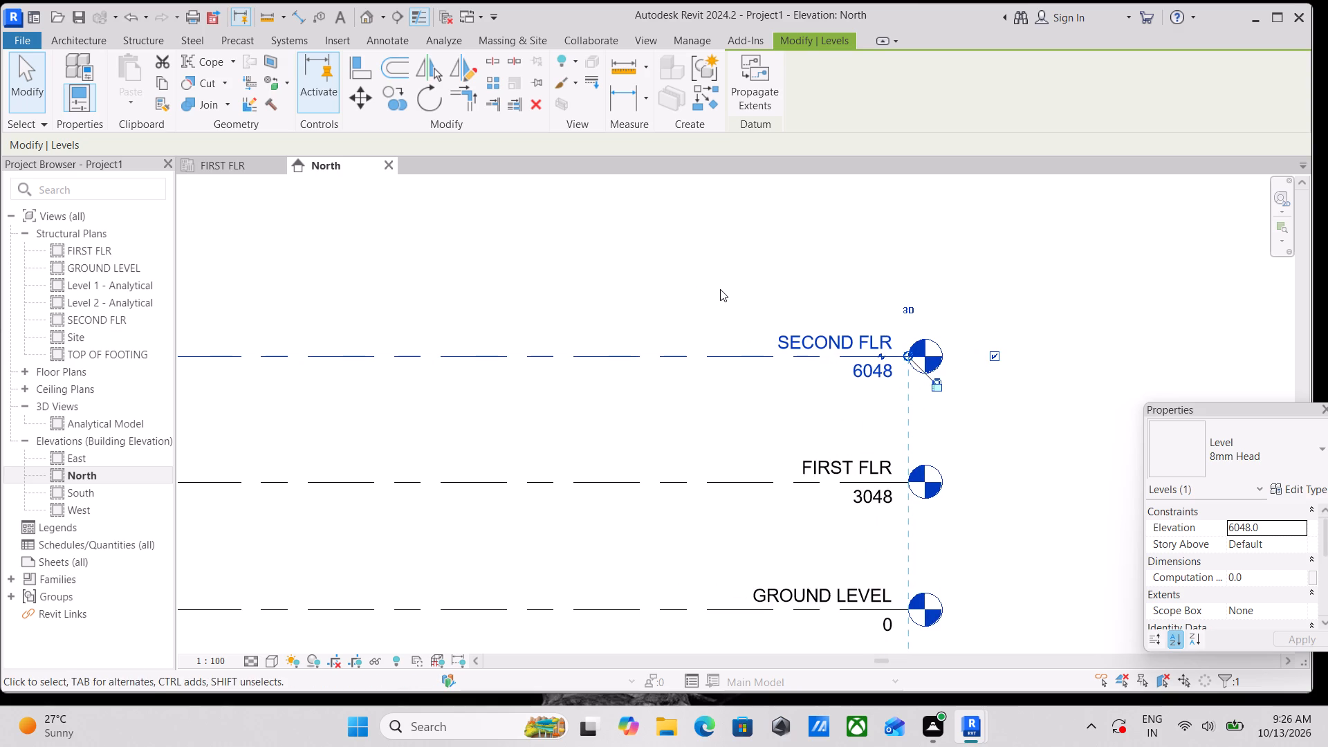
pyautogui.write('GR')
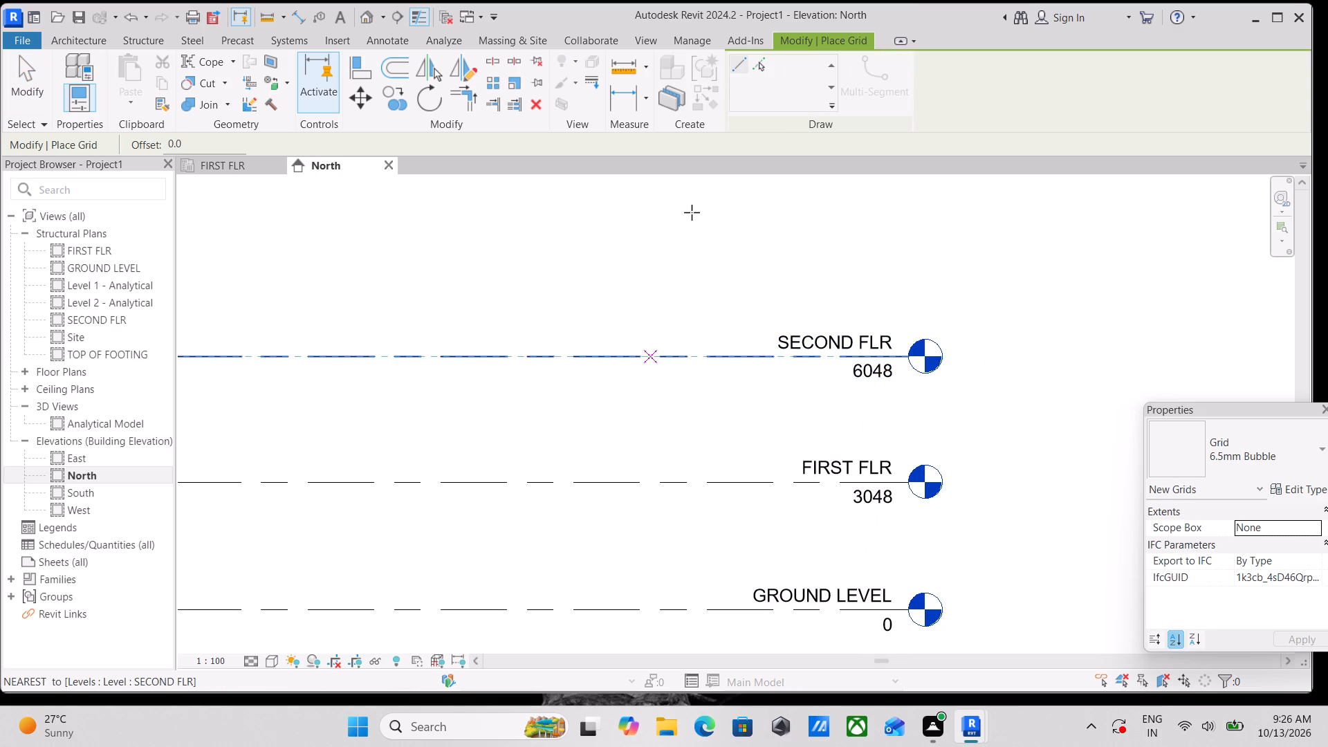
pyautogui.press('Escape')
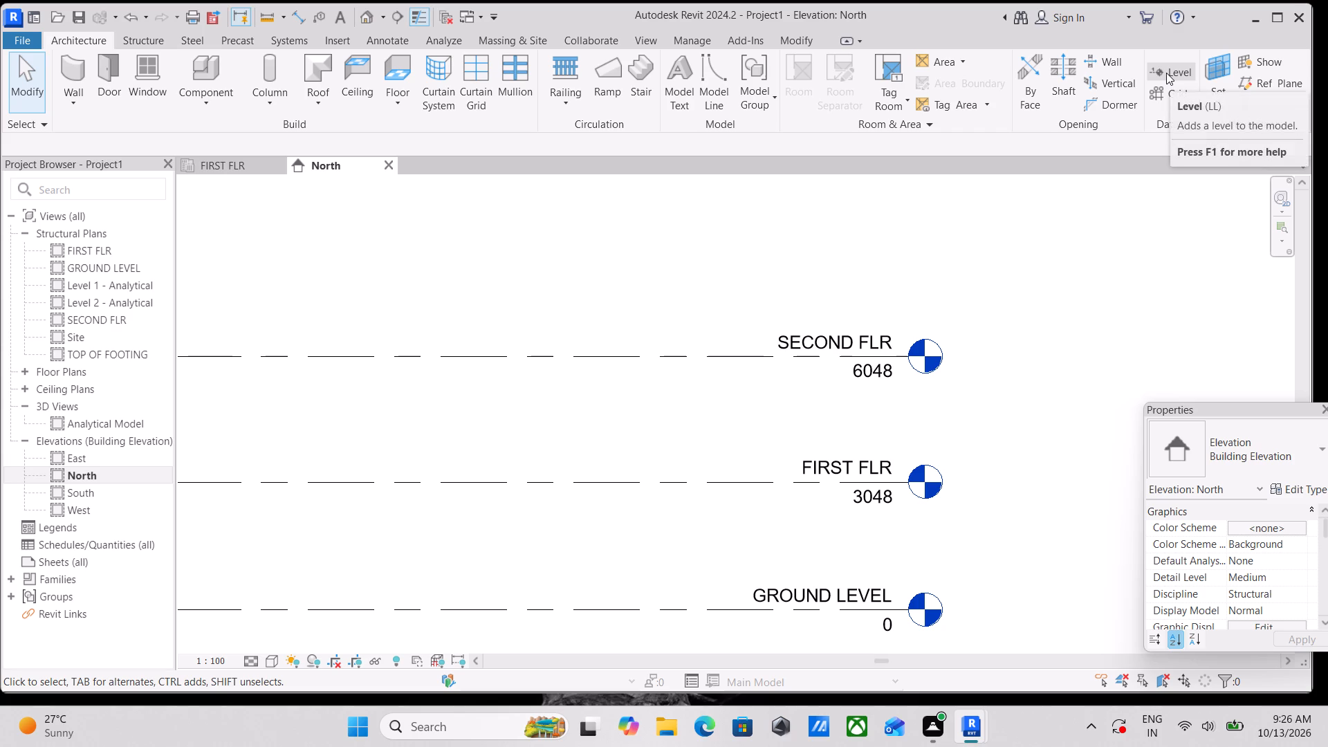
# Add a level with plan views 10' above SECOND FLR, using Pick Lines with a 10' offset.
pyautogui.write('LL')
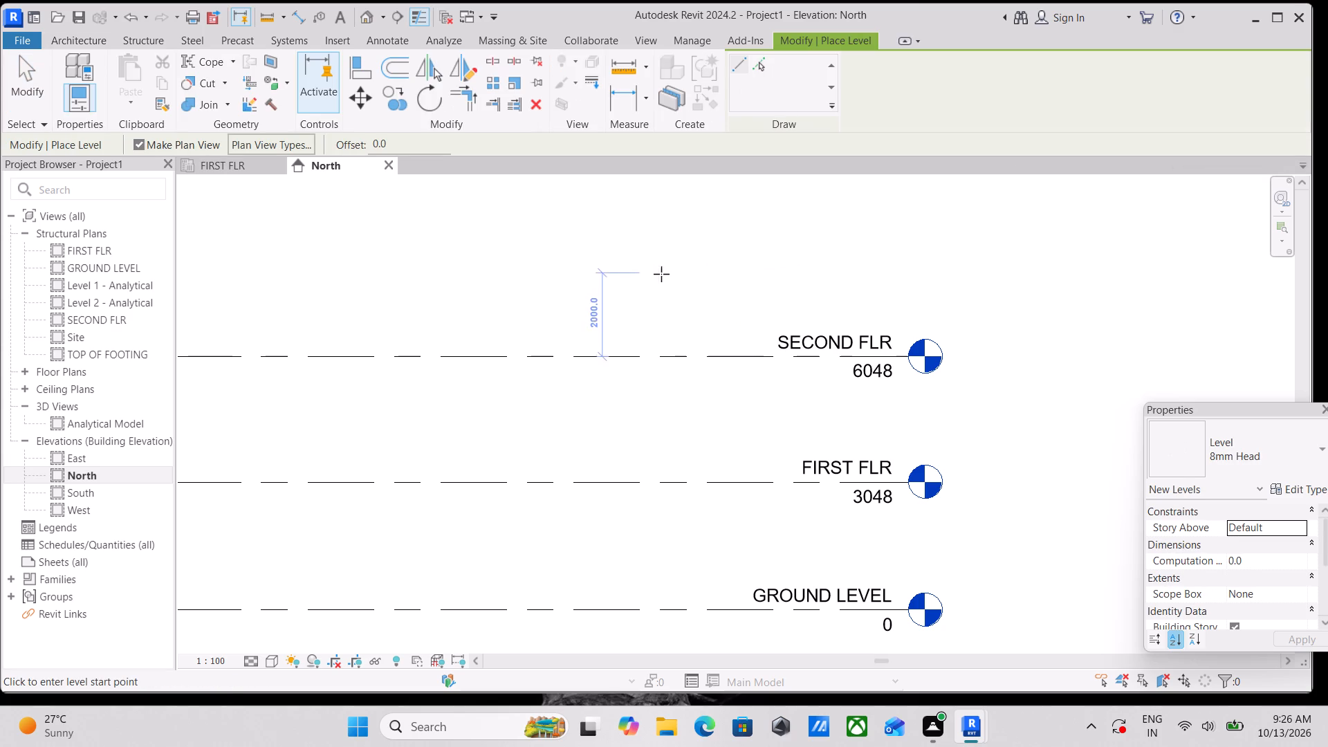
pyautogui.moveTo(665, 275); pyautogui.dragTo(925, 228, button='middle')
pyautogui.scroll(-1, 665, 275)
pyautogui.scroll(1, 925, 228)
pyautogui.click(757, 66)
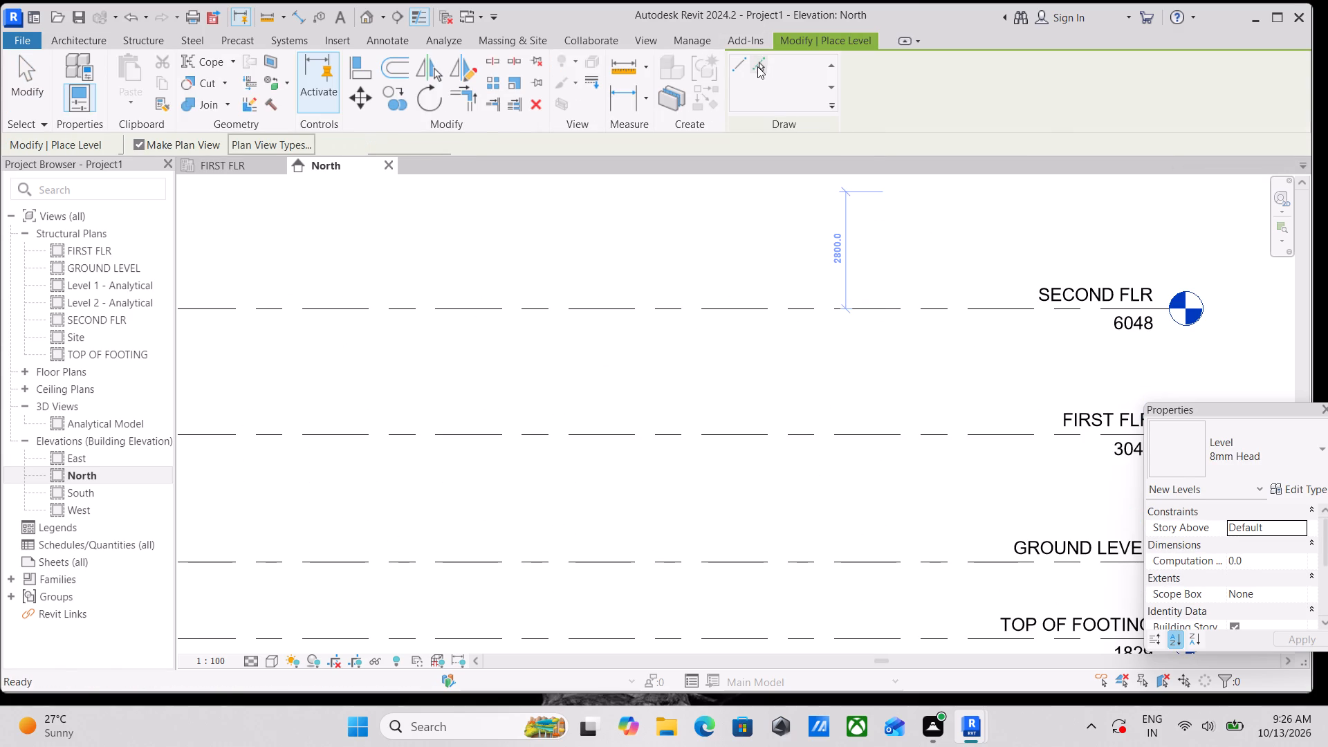
pyautogui.moveTo(400, 145); pyautogui.dragTo(342, 147)
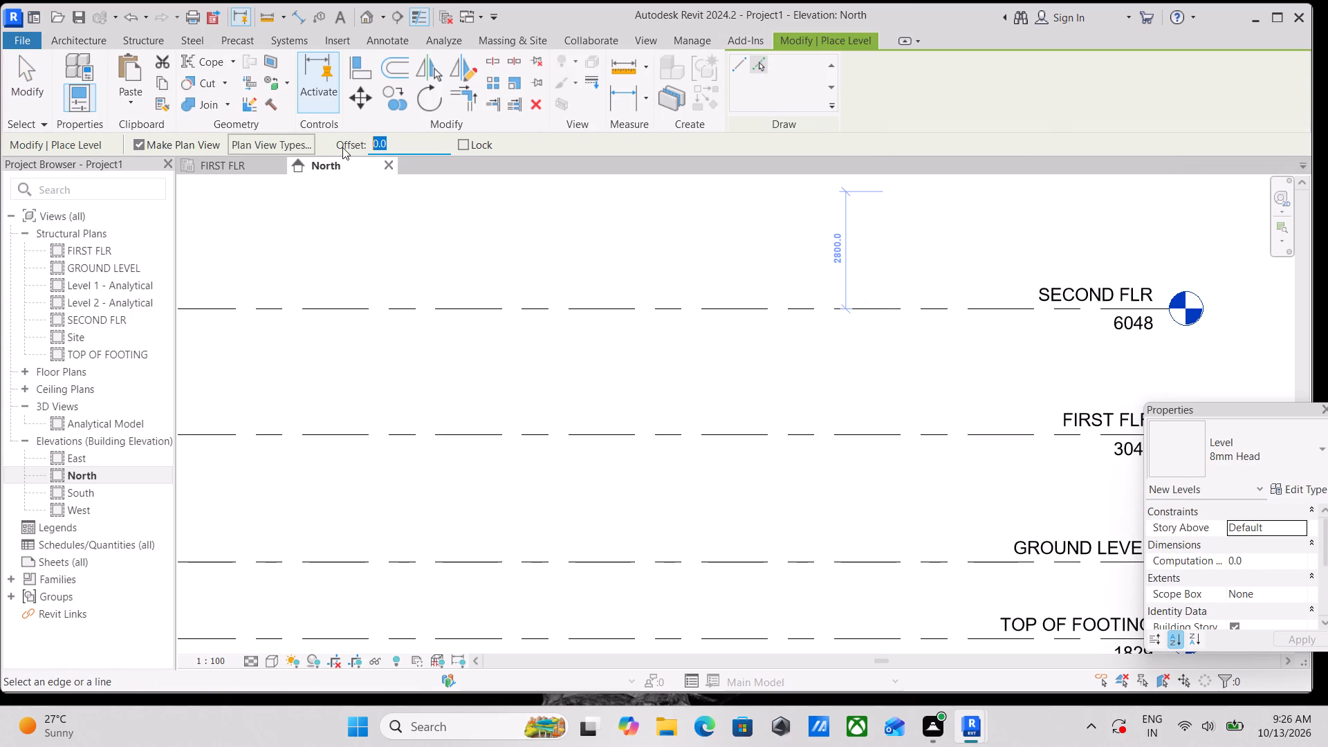
pyautogui.write("10'")
pyautogui.scroll(-3, 446, 304)
pyautogui.moveTo(484, 273); pyautogui.dragTo(661, 317, button='middle')
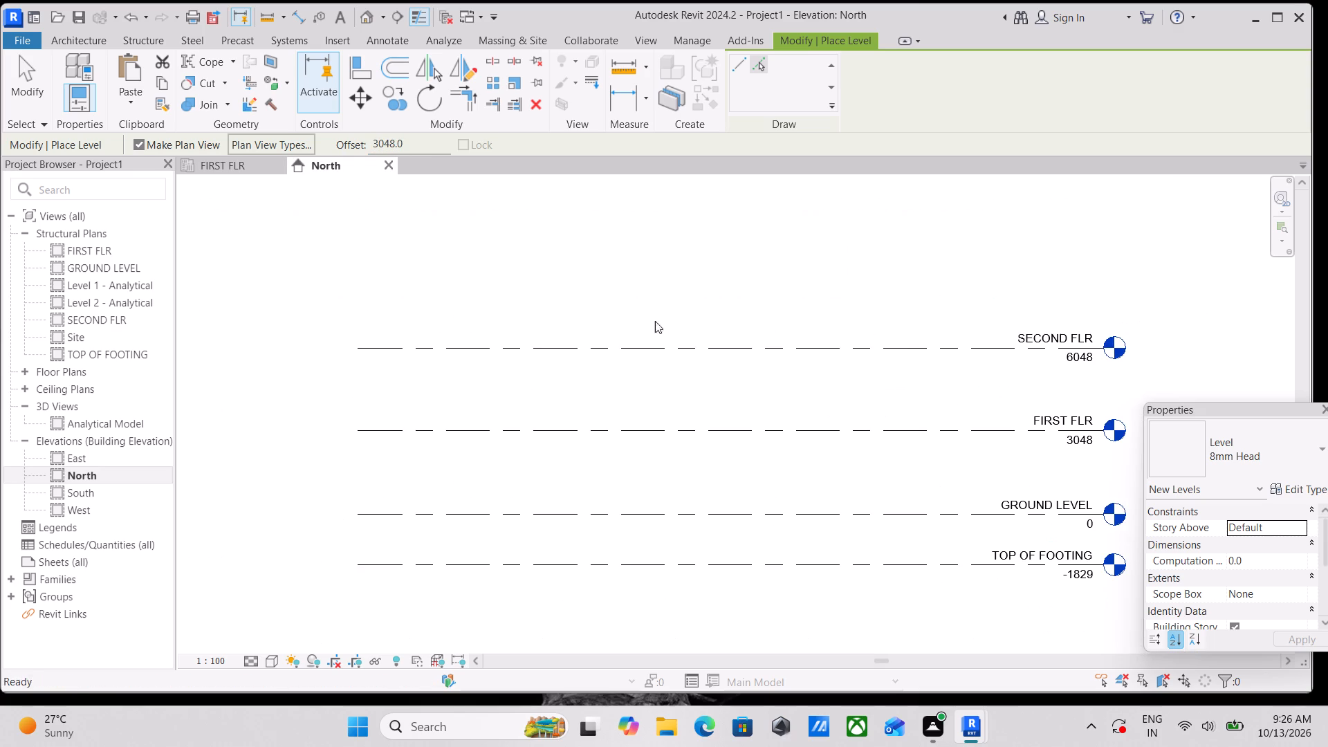
pyautogui.click(657, 347)
# Add two more levels above Level 5 at the same 10' offset, each picked from the level below it.
pyautogui.moveTo(670, 290); pyautogui.dragTo(624, 360, button='middle')
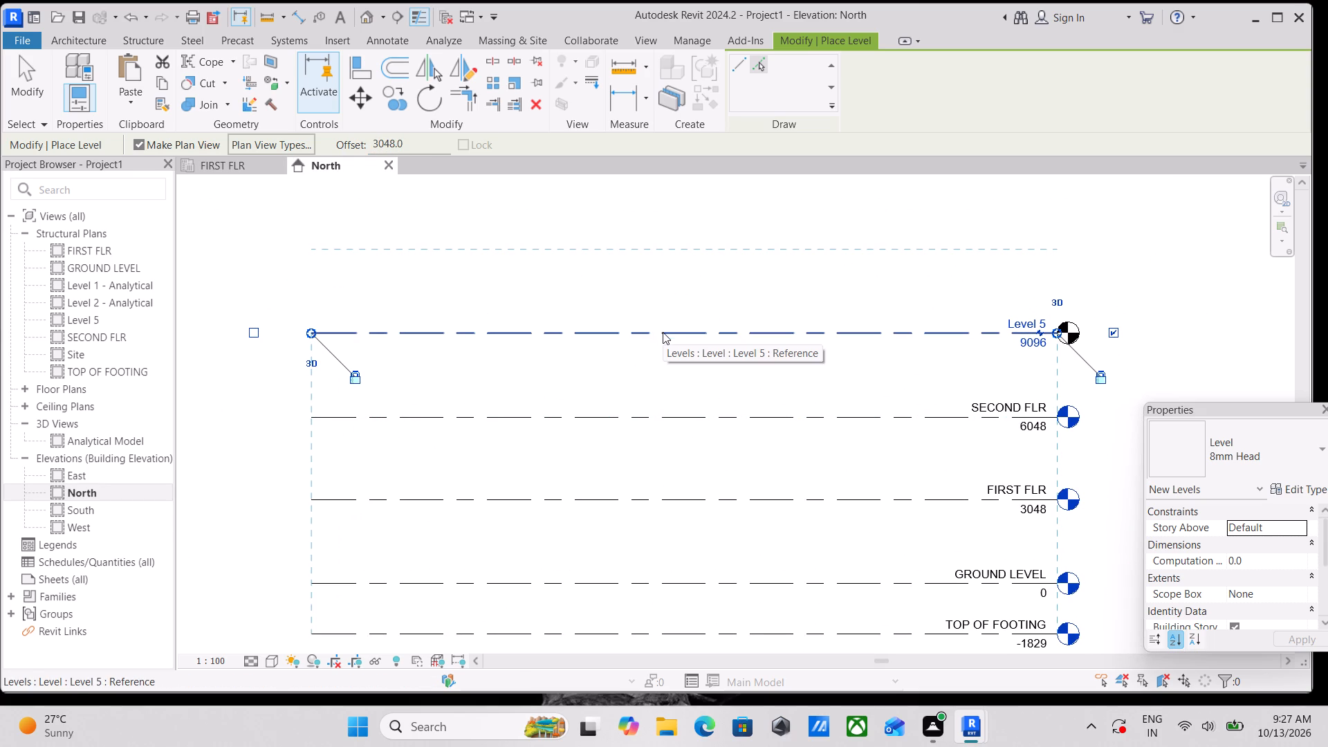
pyautogui.click(663, 332)
pyautogui.moveTo(671, 308); pyautogui.dragTo(656, 371, button='middle')
pyautogui.scroll(-1, 669, 306)
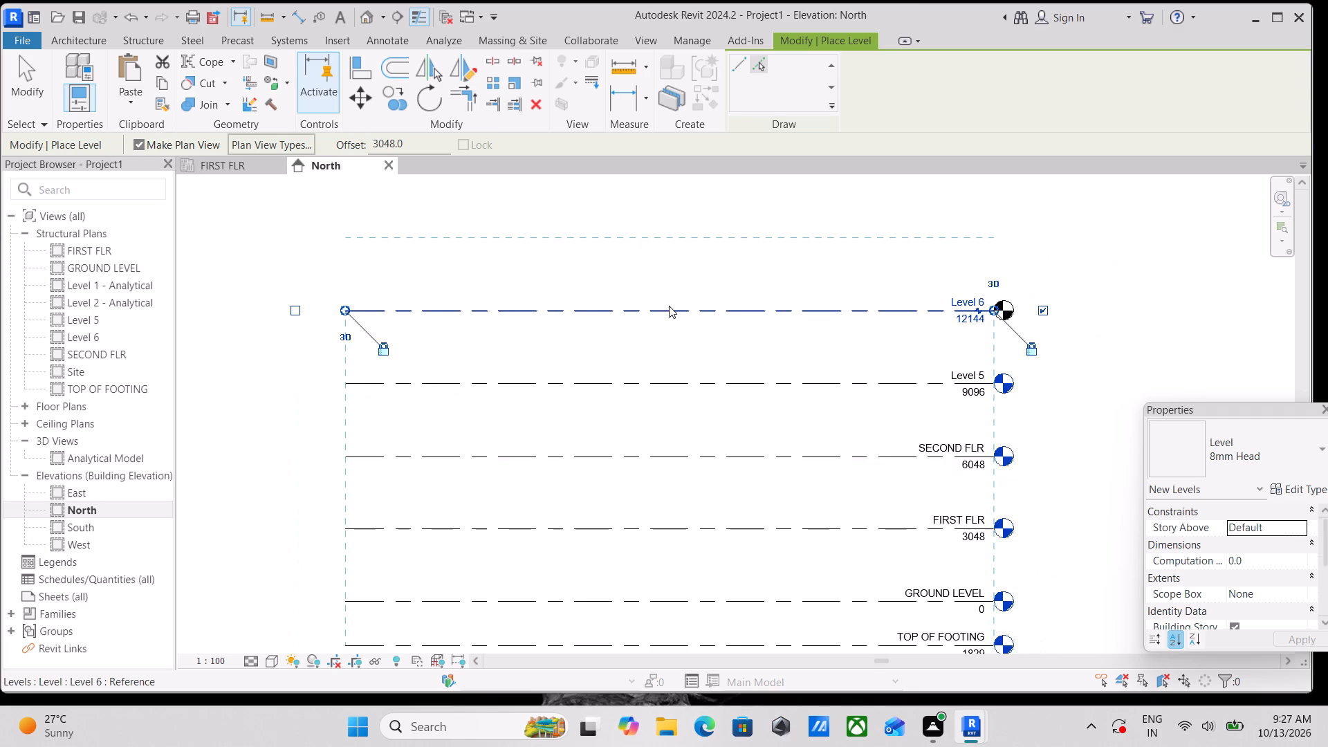
pyautogui.scroll(-2, 669, 306)
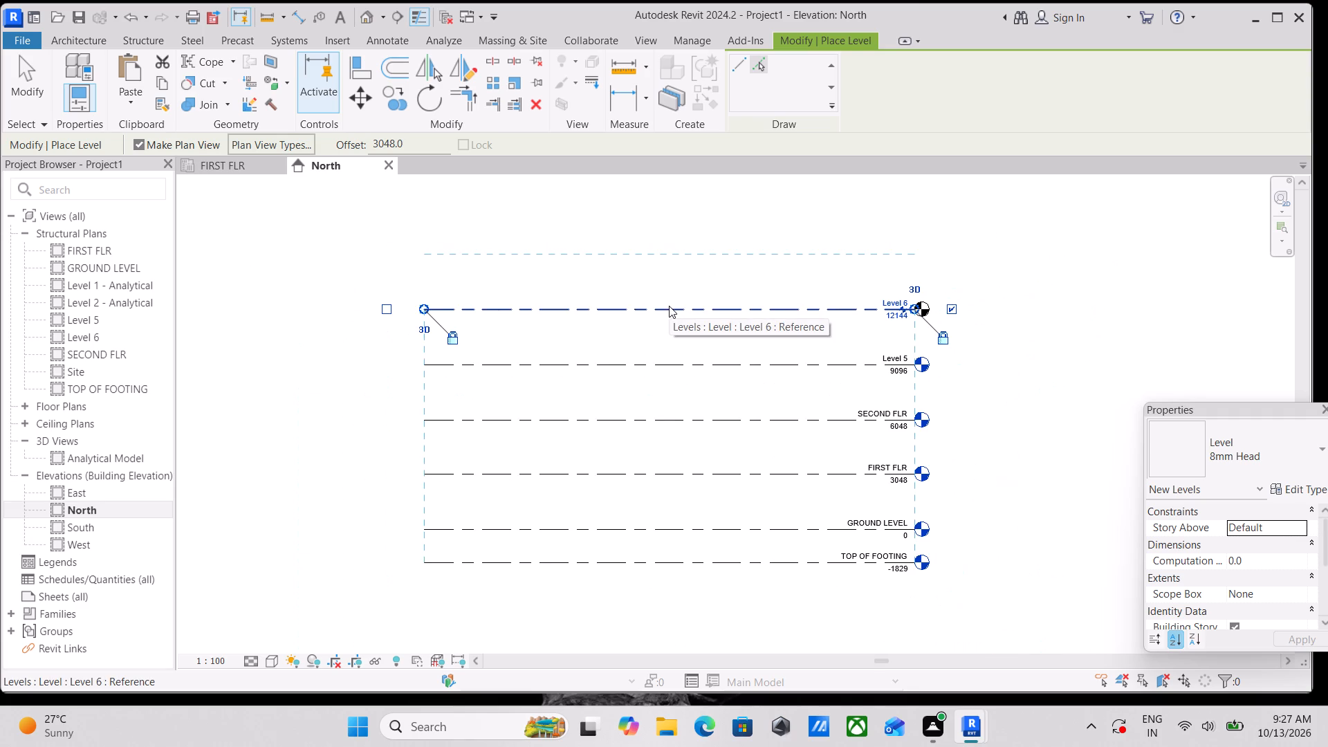
pyautogui.click(669, 306)
pyautogui.scroll(2, 723, 294)
pyautogui.scroll(-1, 735, 297)
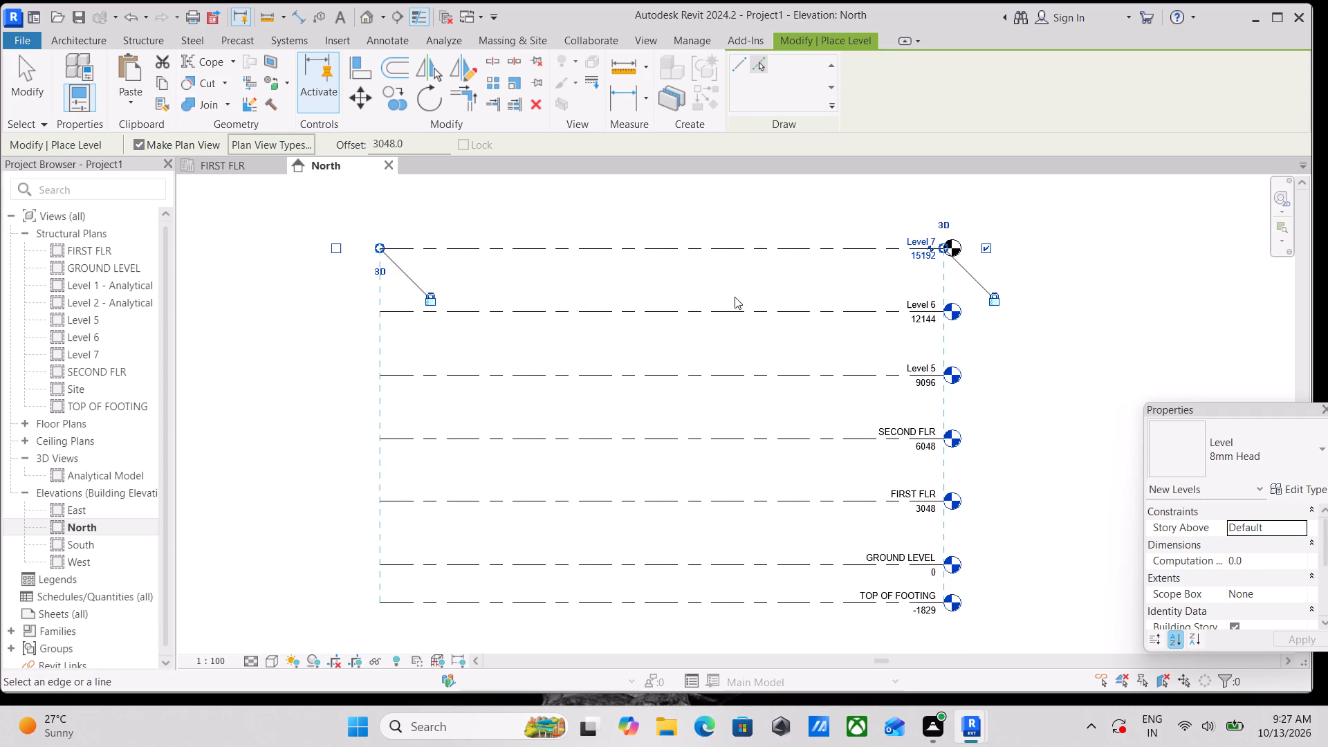
pyautogui.moveTo(727, 294); pyautogui.dragTo(685, 277, button='middle')
pyautogui.press('Escape')
pyautogui.scroll(3, 862, 348)
pyautogui.press('Escape')
pyautogui.scroll(4, 862, 348)
pyautogui.press('Escape')
pyautogui.press('Escape')
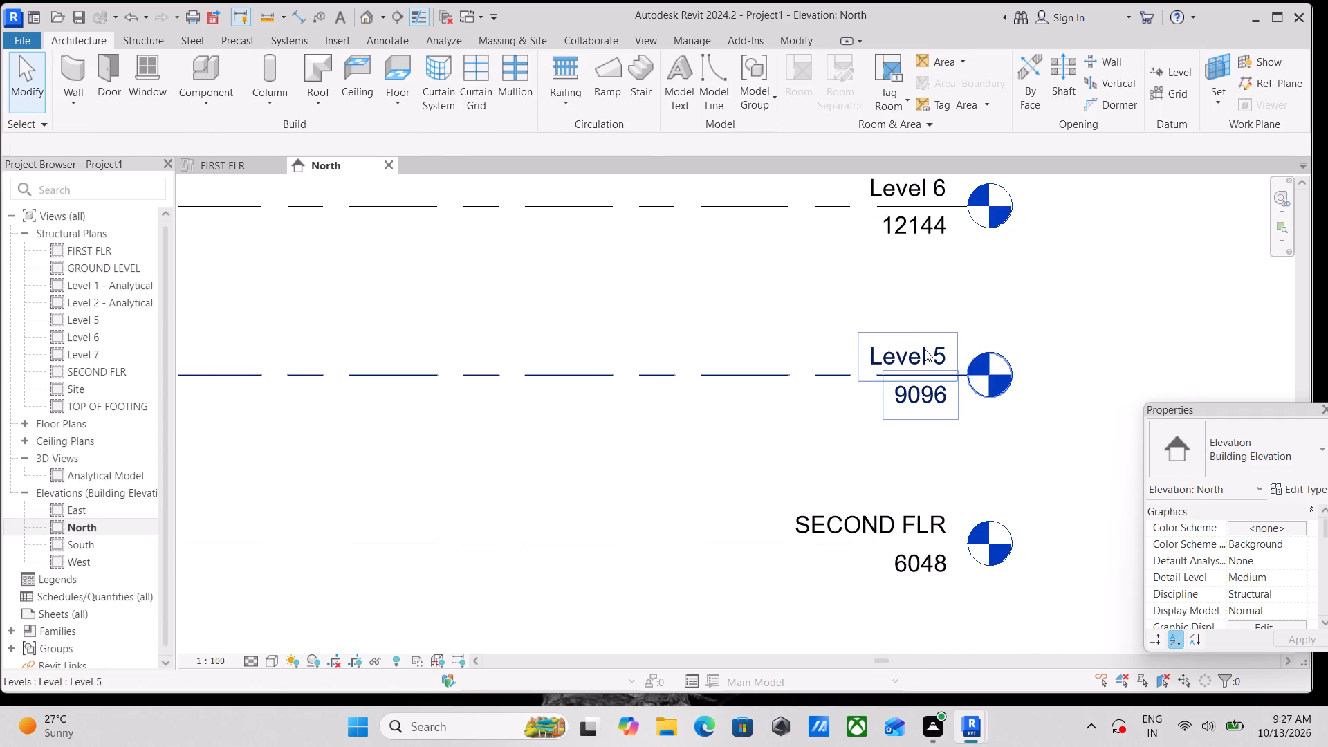
# Rename Level 5 as 3RD FLR and rename its corresponding views too.
pyautogui.doubleClick(930, 353)
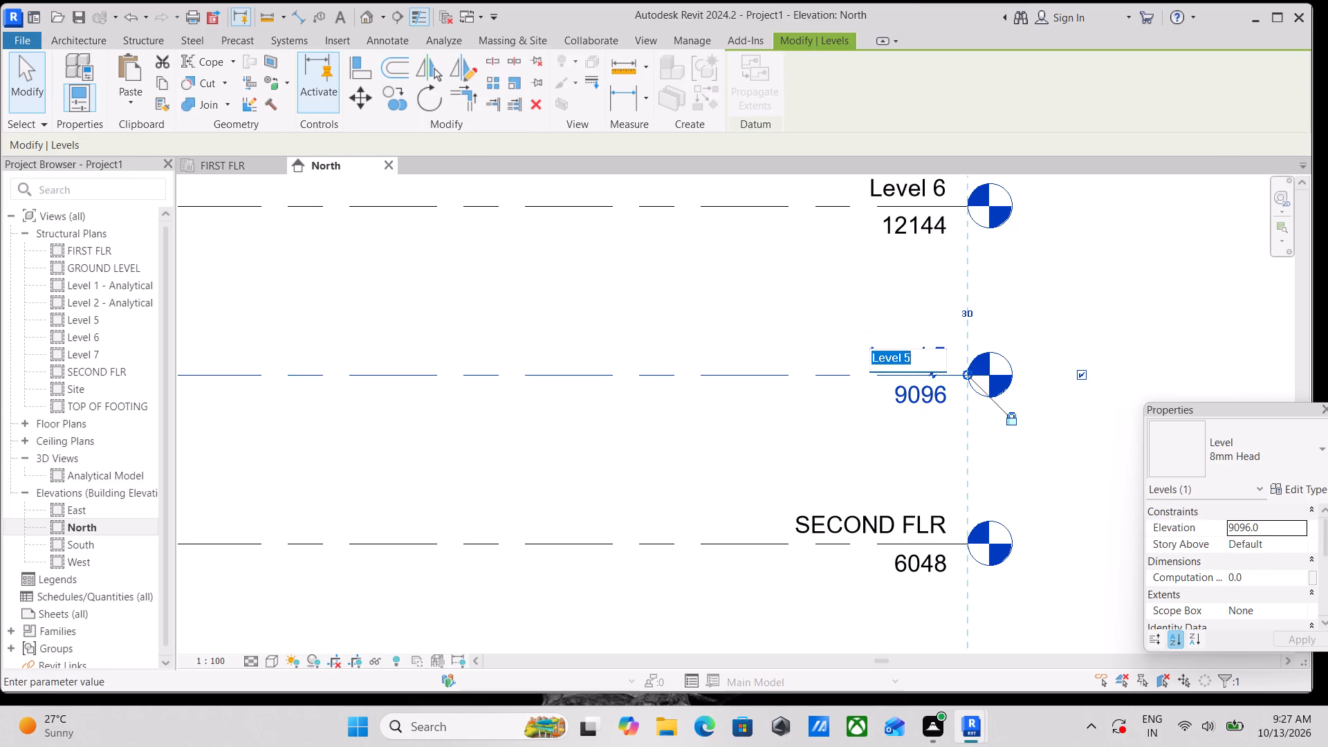
pyautogui.write('3RD')
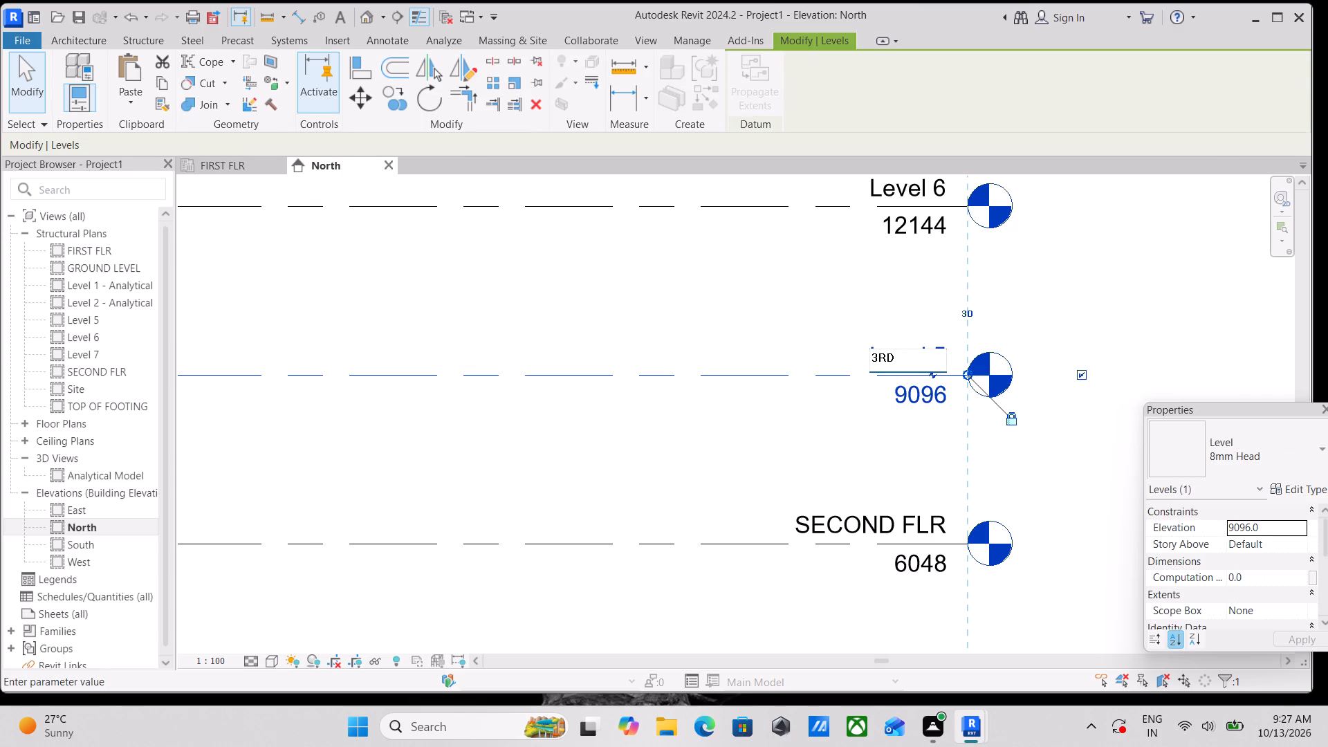
pyautogui.press('space')
pyautogui.write('FLR')
pyautogui.press('Return')
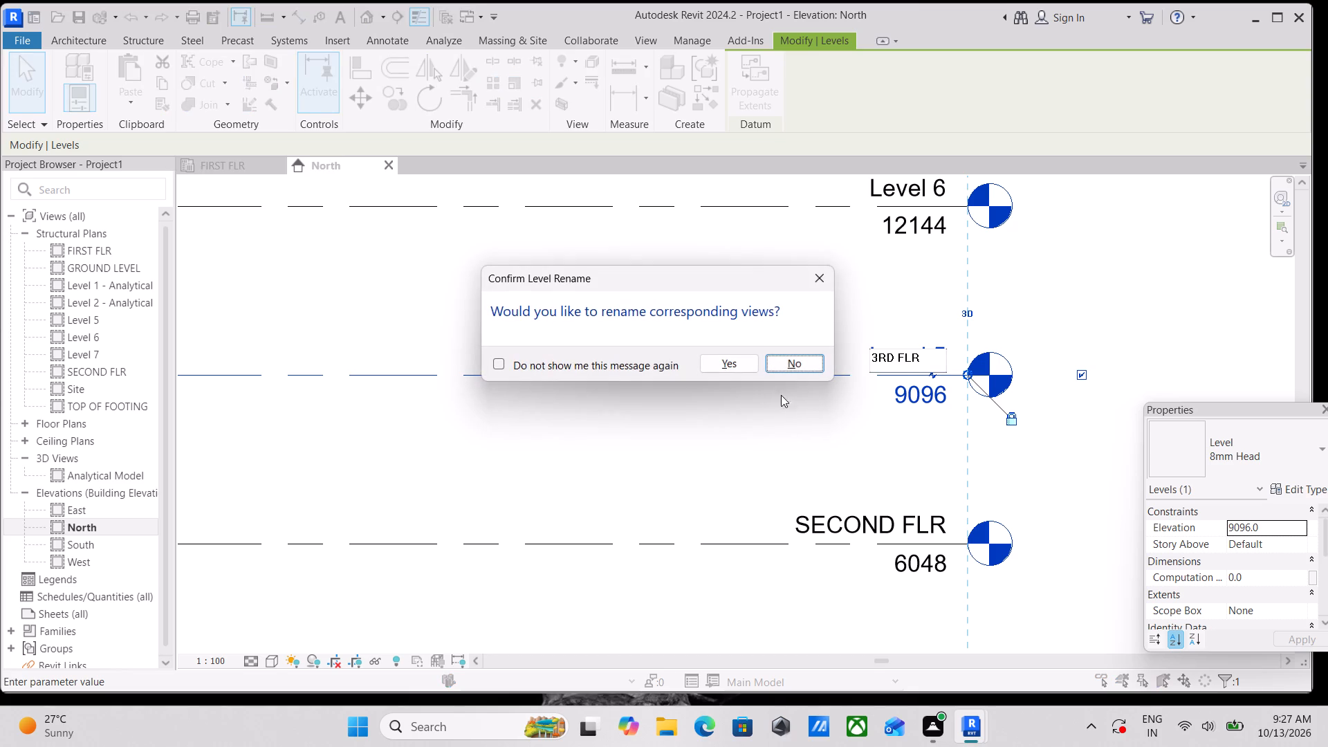
pyautogui.click(741, 369)
# Rename Level 6 as 4TH FLR and rename its corresponding views too.
pyautogui.moveTo(798, 309); pyautogui.dragTo(810, 573, button='middle')
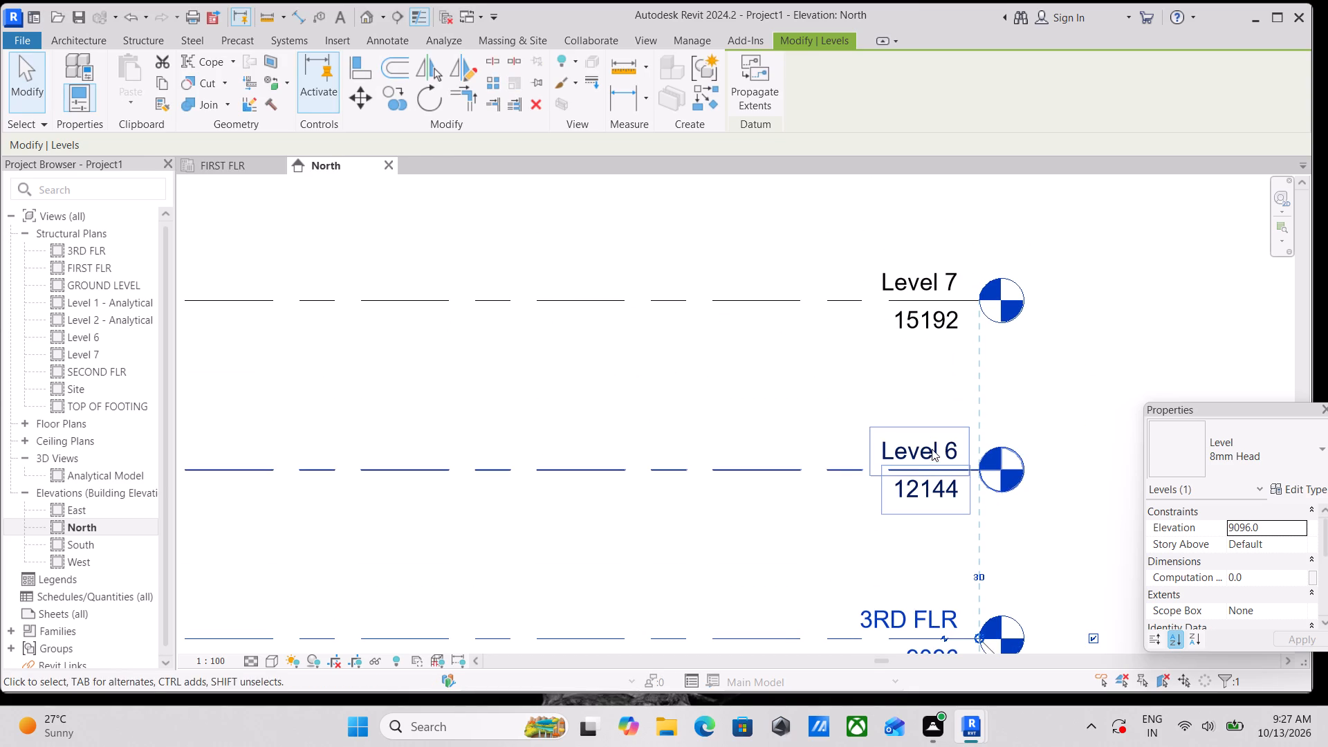
pyautogui.click(932, 449)
pyautogui.click(932, 449)
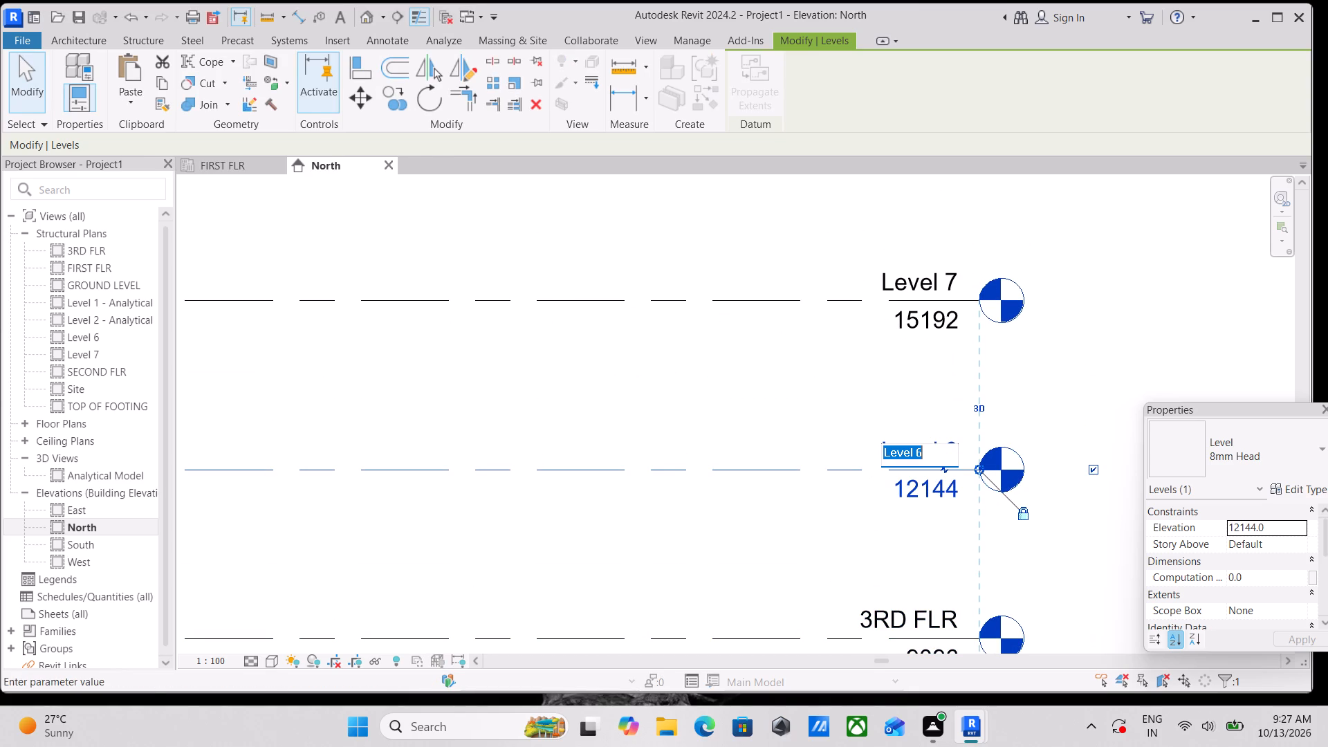
pyautogui.press('4')
pyautogui.press('space')
pyautogui.write('RTH')
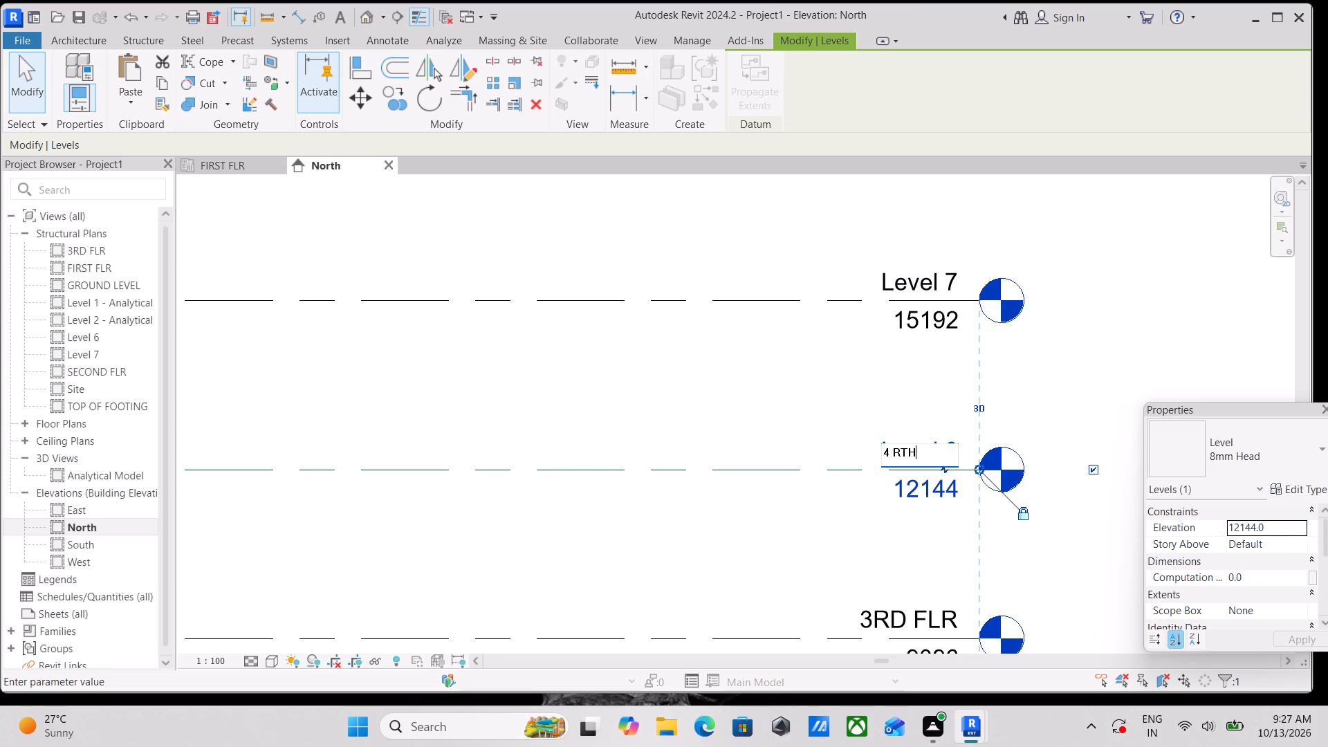
pyautogui.press('BackSpace')
pyautogui.press('BackSpace')
pyautogui.press('BackSpace')
pyautogui.press('BackSpace')
pyautogui.press('BackSpace')
pyautogui.press('4')
pyautogui.press('space')
pyautogui.write('RTH')
pyautogui.press('BackSpace')
pyautogui.press('BackSpace')
pyautogui.press('BackSpace')
pyautogui.press('BackSpace')
pyautogui.write('.')
pyautogui.press('space')
pyautogui.press('4')
pyautogui.write('TH')
pyautogui.press('space')
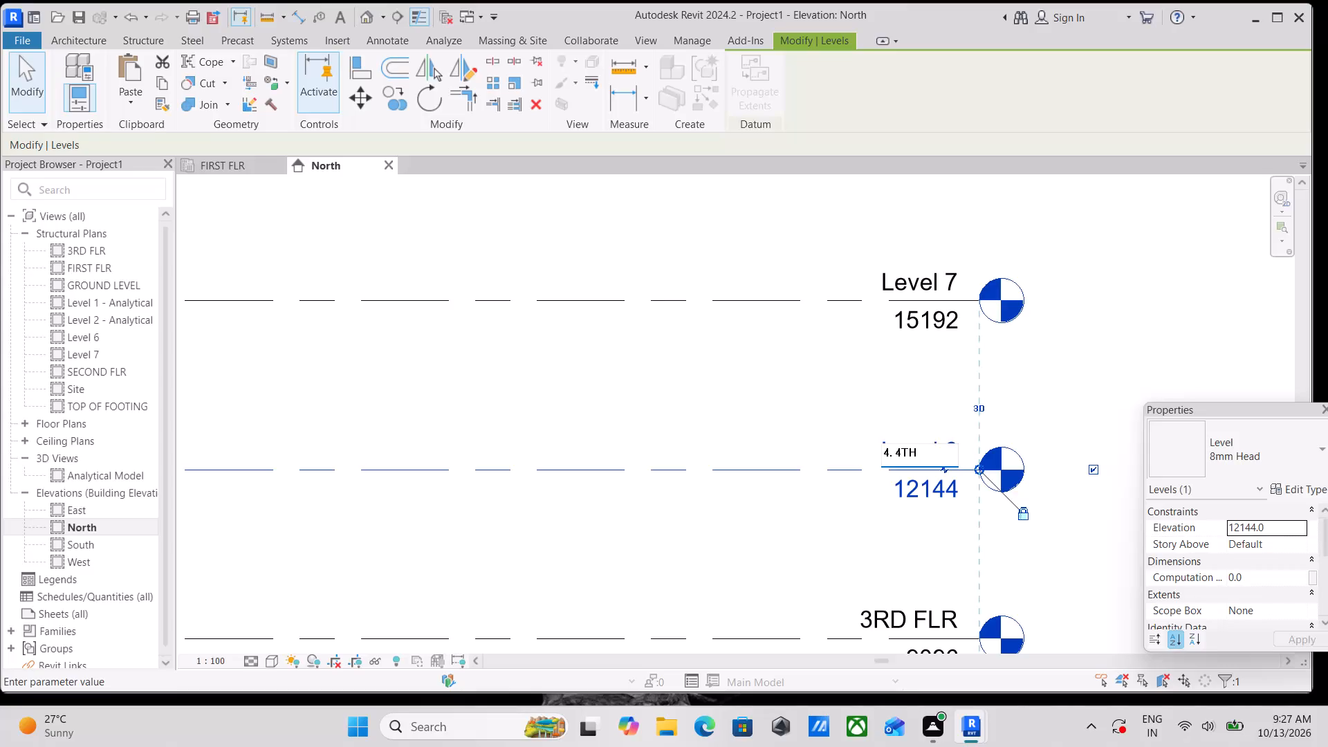
pyautogui.press('BackSpace')
pyautogui.press('BackSpace')
pyautogui.press('BackSpace')
pyautogui.press('BackSpace')
pyautogui.press('BackSpace')
pyautogui.press('BackSpace')
pyautogui.press('BackSpace')
pyautogui.press('4')
pyautogui.write('TH')
pyautogui.press('space')
pyautogui.write('FLR')
pyautogui.press('Return')
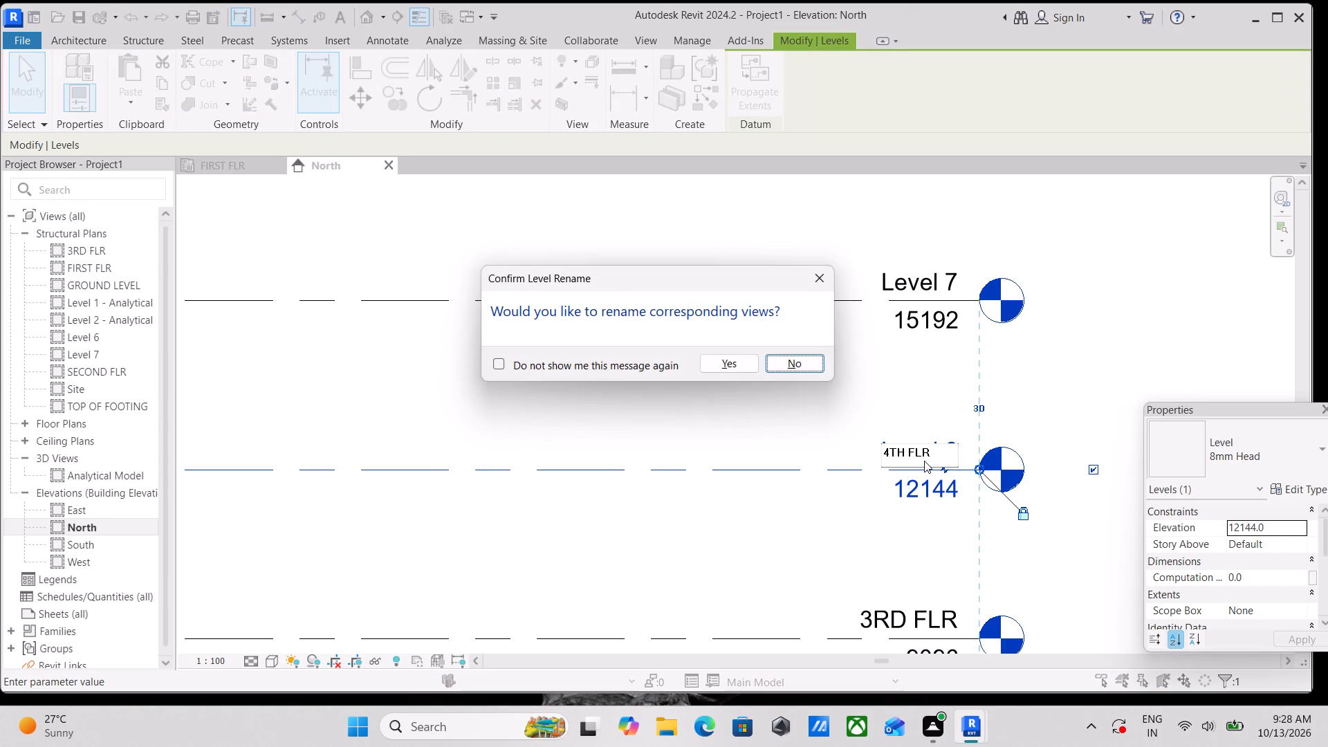
pyautogui.click(748, 367)
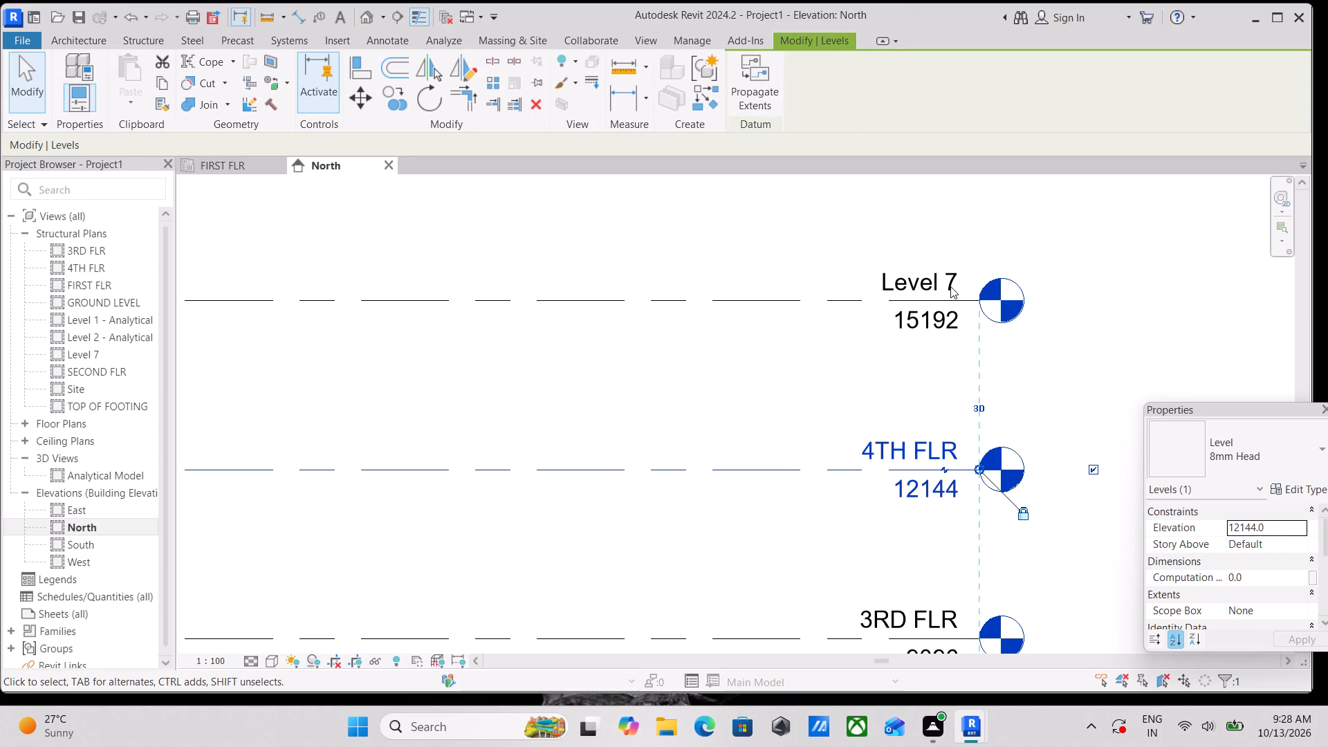
# Rename Level 7 as 5TH FLR and rename its corresponding views too.
pyautogui.click(950, 286)
pyautogui.click(950, 286)
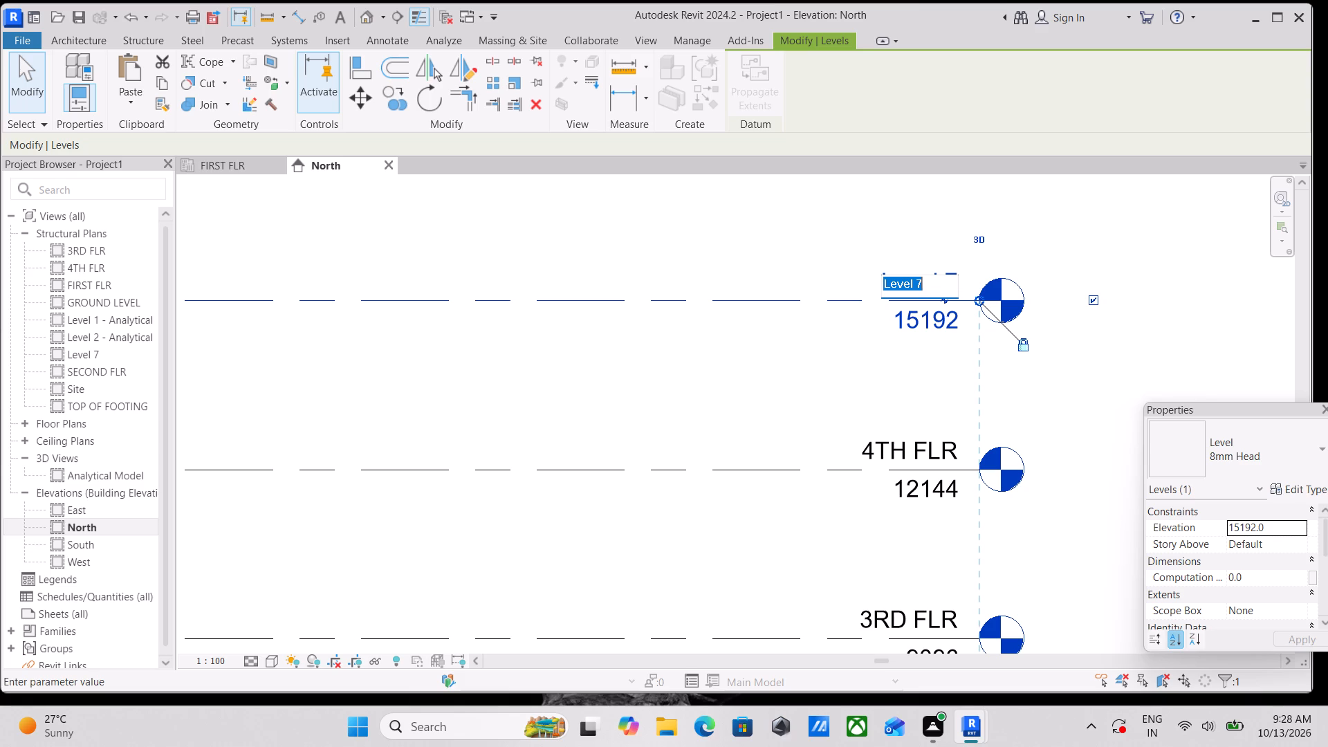
pyautogui.press('5')
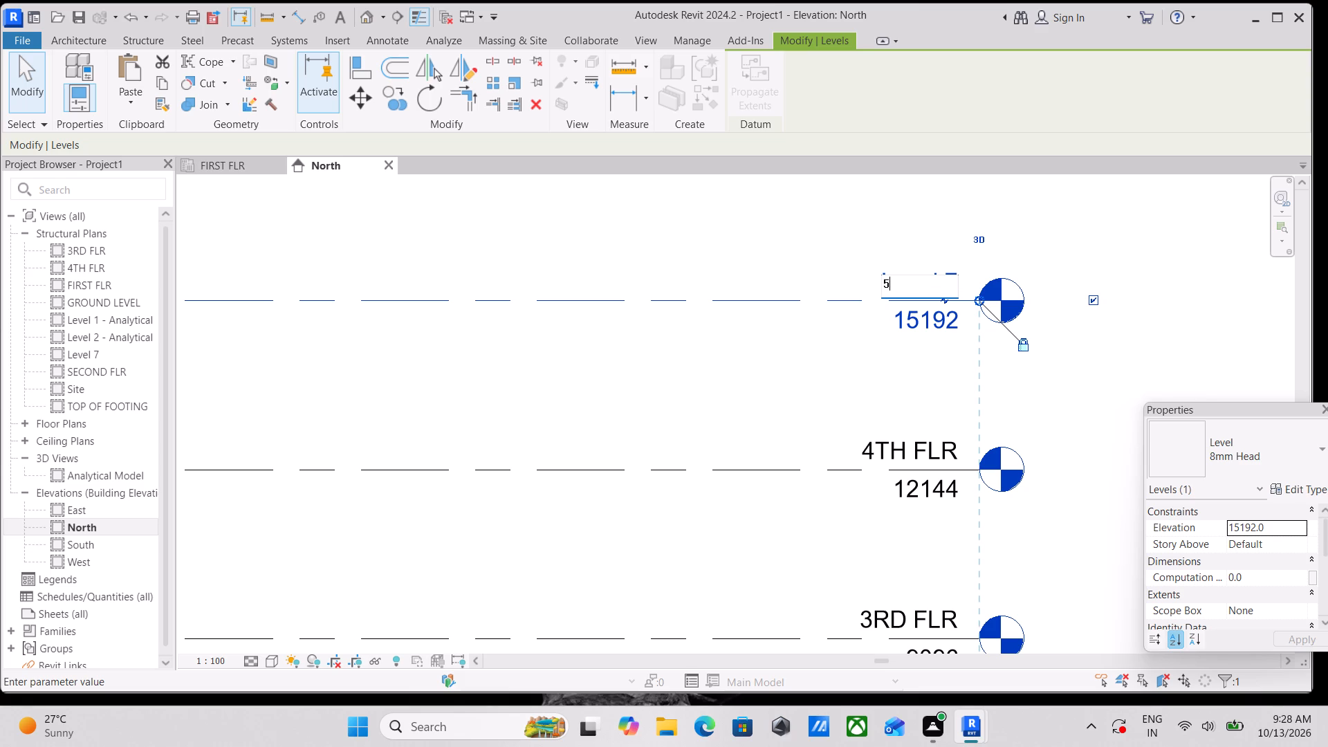
pyautogui.write('TH')
pyautogui.press('space')
pyautogui.write('FLR')
pyautogui.press('Return')
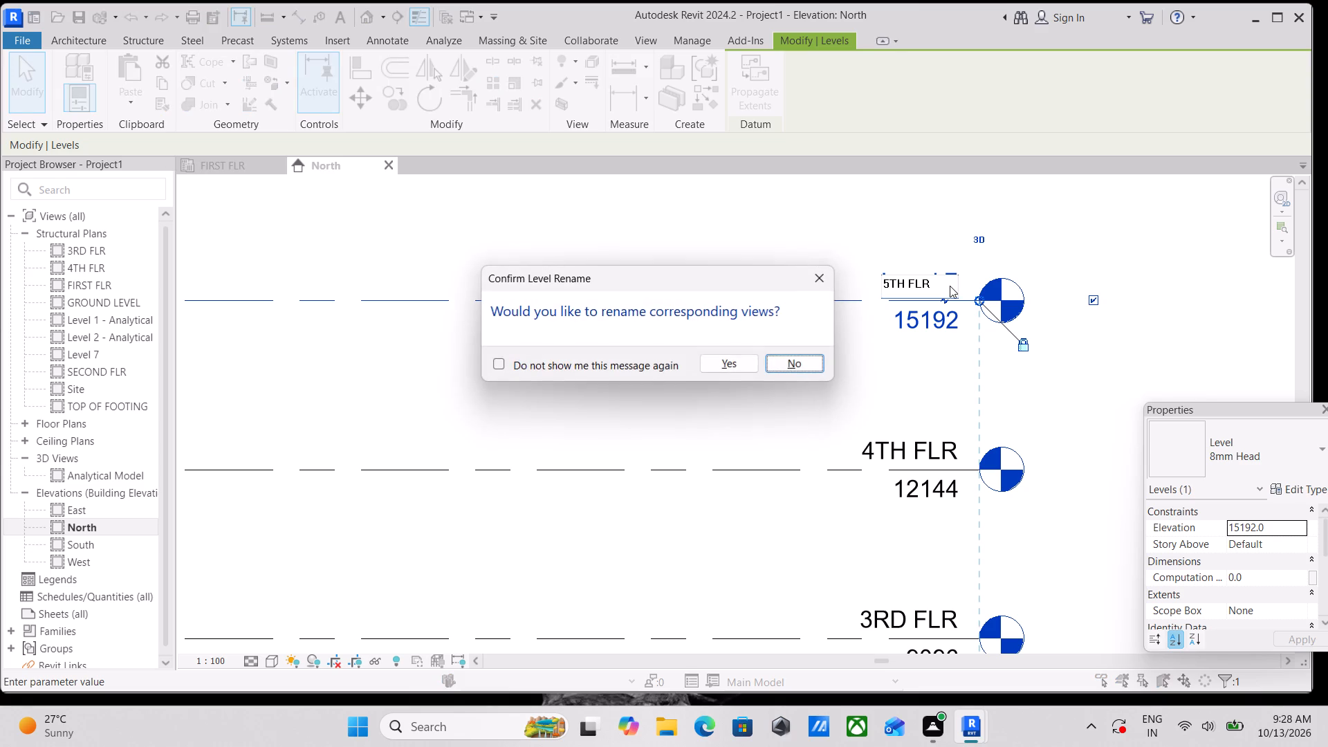
pyautogui.click(719, 360)
# Open the GROUND LEVEL structural plan.
pyautogui.scroll(-6, 735, 362)
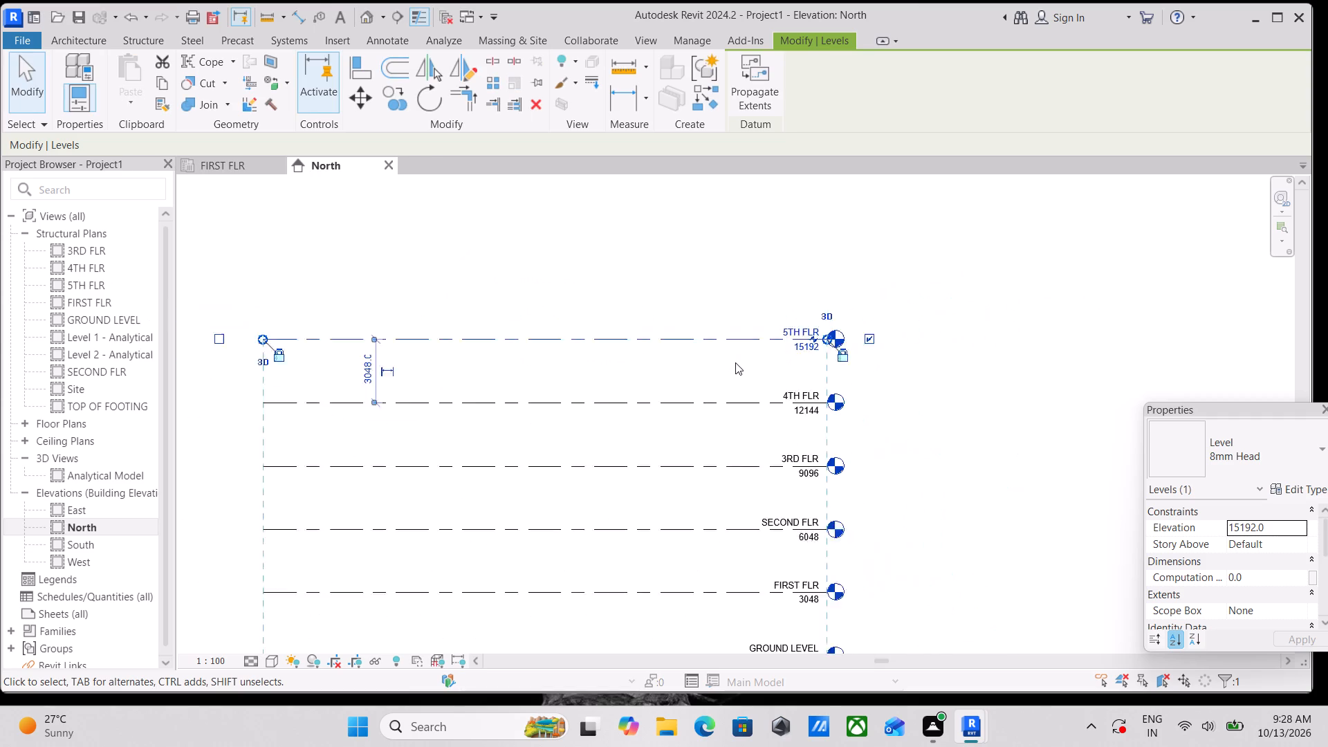
pyautogui.scroll(-5, 735, 362)
pyautogui.moveTo(723, 380); pyautogui.dragTo(758, 320, button='middle')
pyautogui.scroll(1, 723, 380)
pyautogui.moveTo(783, 486); pyautogui.dragTo(816, 389, button='middle')
pyautogui.scroll(1, 783, 486)
pyautogui.scroll(2, 646, 470)
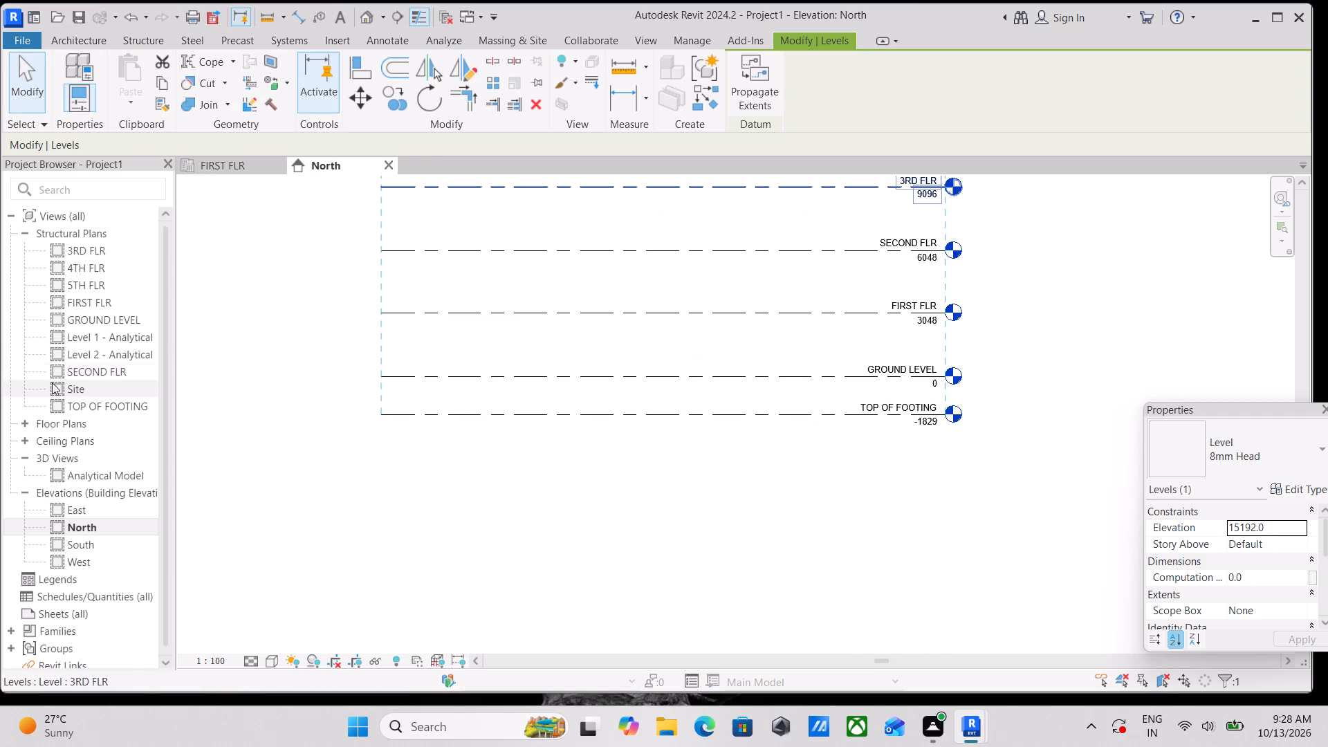
pyautogui.doubleClick(64, 316)
pyautogui.scroll(-3, 488, 366)
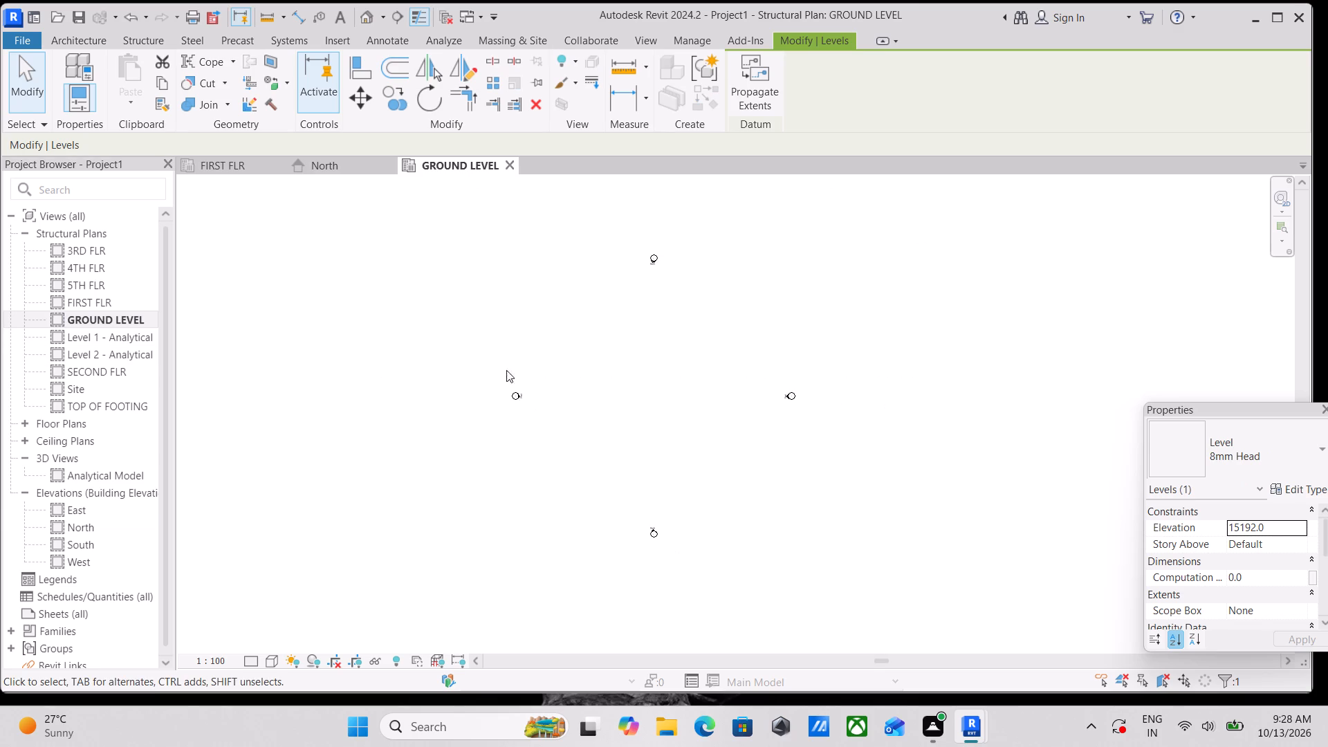
pyautogui.scroll(3, 646, 394)
pyautogui.scroll(-2, 646, 394)
pyautogui.moveTo(646, 394); pyautogui.dragTo(526, 416, button='middle')
pyautogui.scroll(2, 526, 416)
pyautogui.moveTo(527, 416); pyautogui.dragTo(719, 399, button='middle')
pyautogui.moveTo(649, 372); pyautogui.dragTo(649, 423, button='middle')
# Draw the first vertical grid line, west of the North elevation marker, with its bubble at the north end.
pyautogui.write('GG')
pyautogui.scroll(-2, 733, 409)
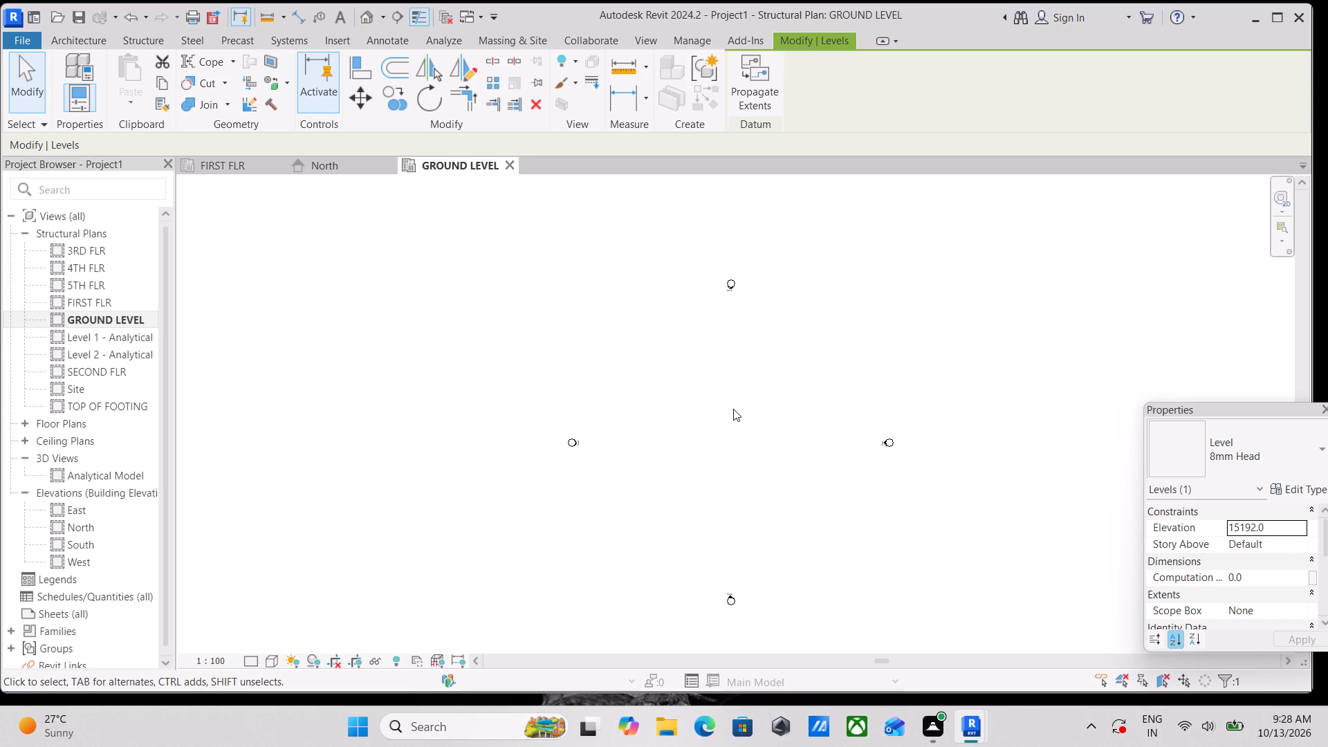
pyautogui.moveTo(733, 409); pyautogui.dragTo(680, 403, button='middle')
pyautogui.write('GG')
pyautogui.write('gg')
pyautogui.click(132, 37)
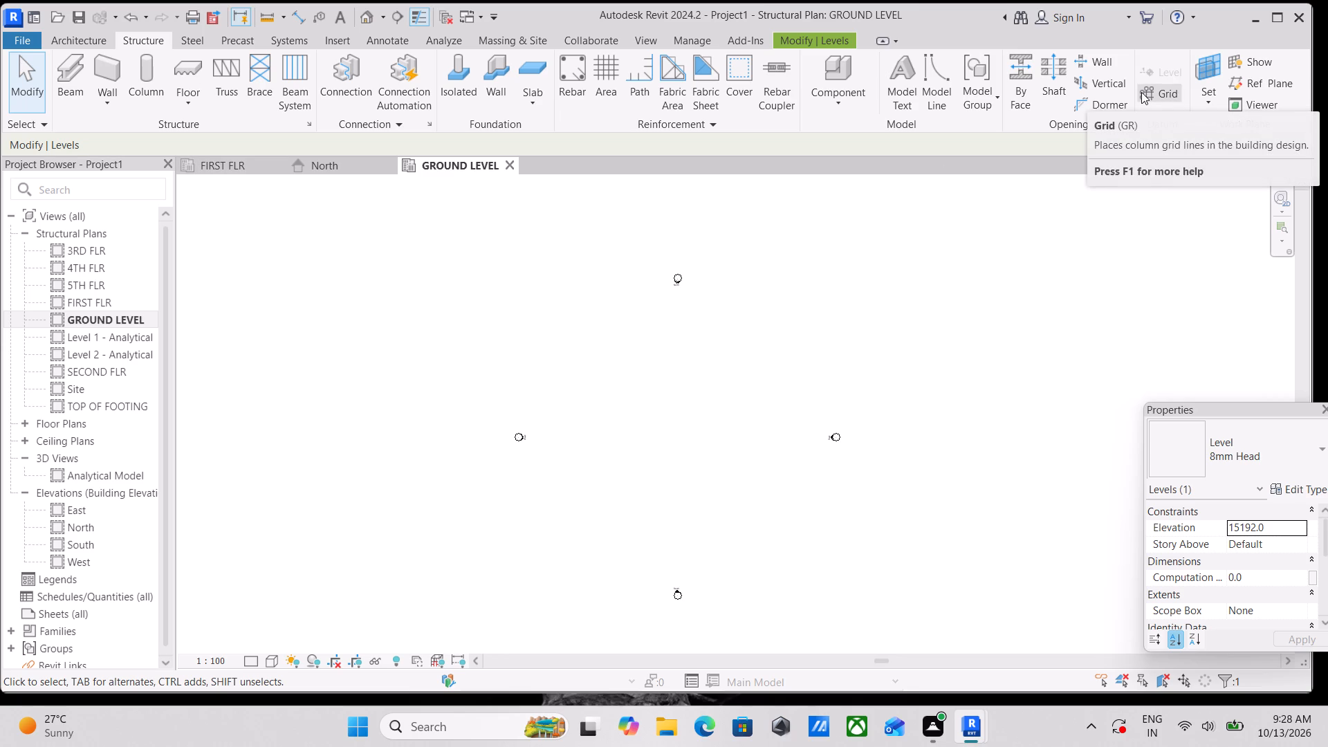
pyautogui.write('gr')
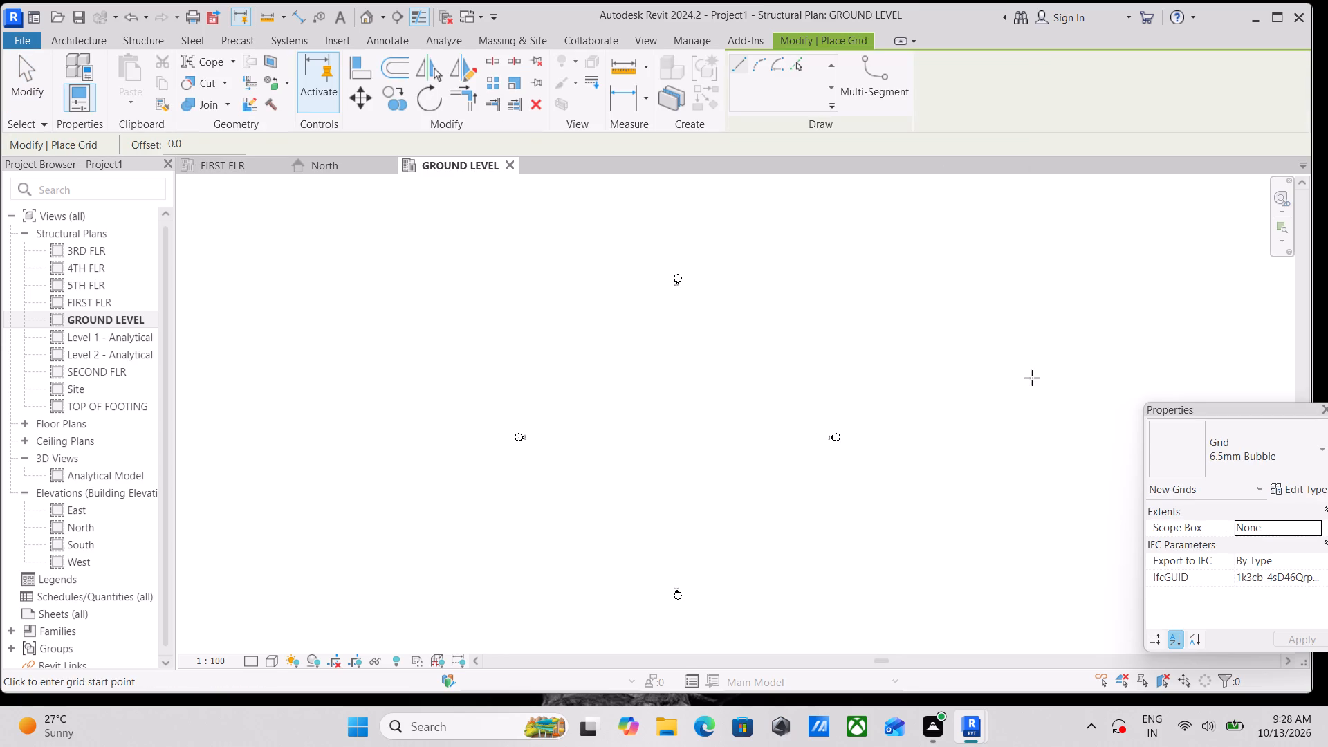
pyautogui.scroll(3, 593, 507)
pyautogui.scroll(-2, 609, 500)
pyautogui.moveTo(612, 496); pyautogui.dragTo(579, 533, button='middle')
pyautogui.click(596, 557)
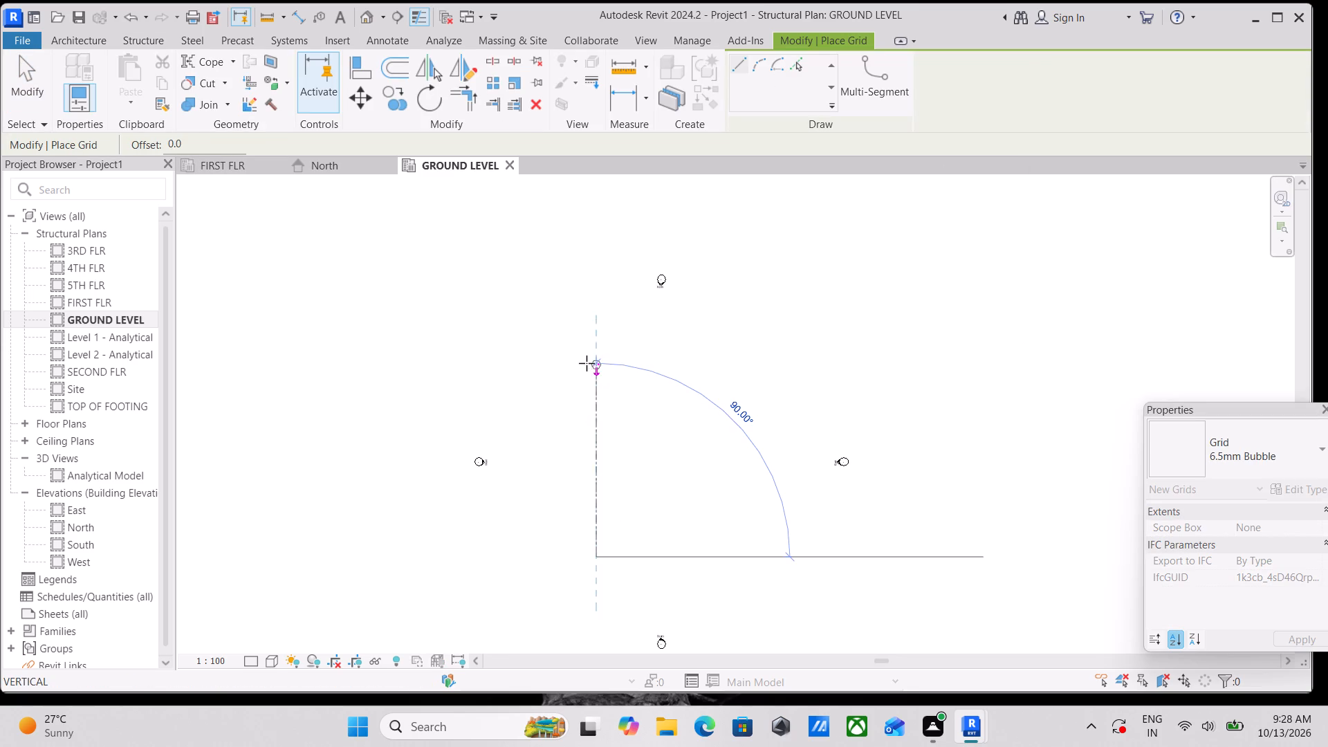
pyautogui.scroll(6, 587, 345)
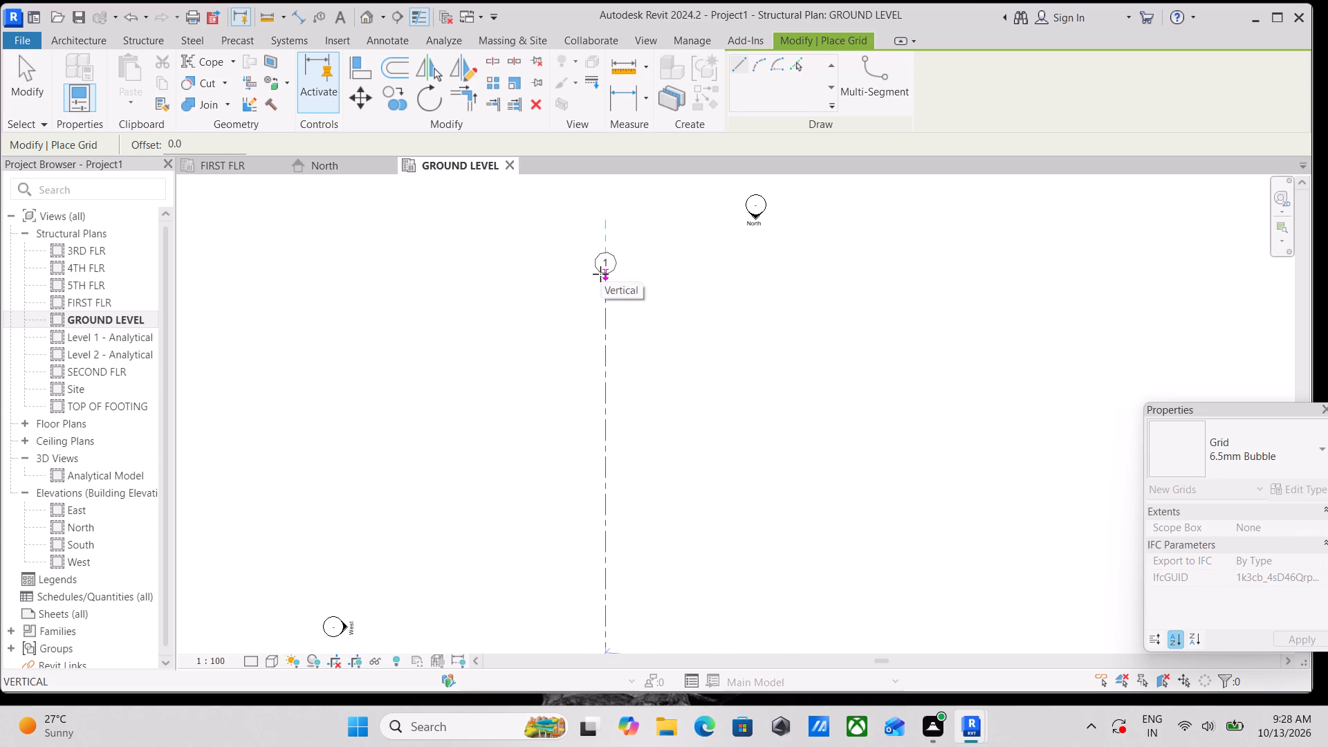
pyautogui.click(600, 259)
# Add a second vertical grid line 3500 mm east of grid 1, using Pick Lines with a 3500 mm offset.
pyautogui.scroll(-3, 698, 340)
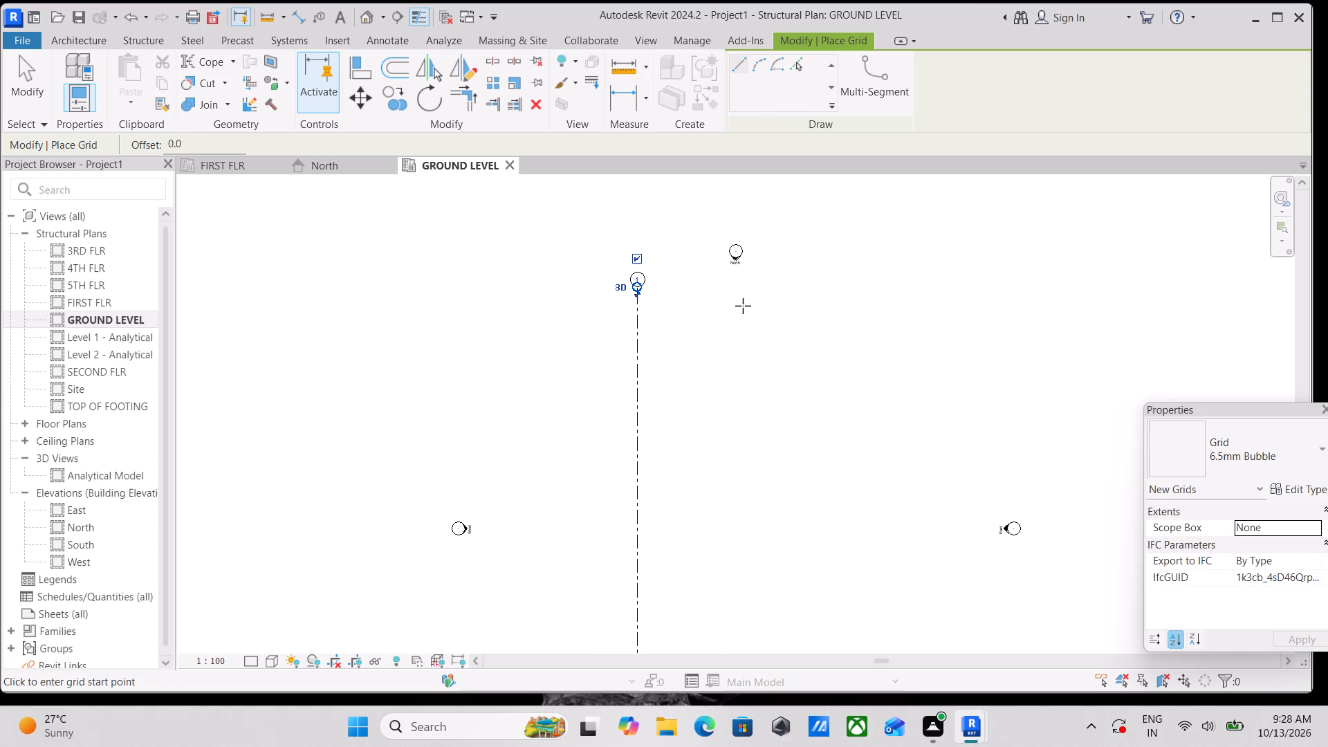
pyautogui.click(797, 67)
pyautogui.moveTo(184, 140); pyautogui.dragTo(158, 140)
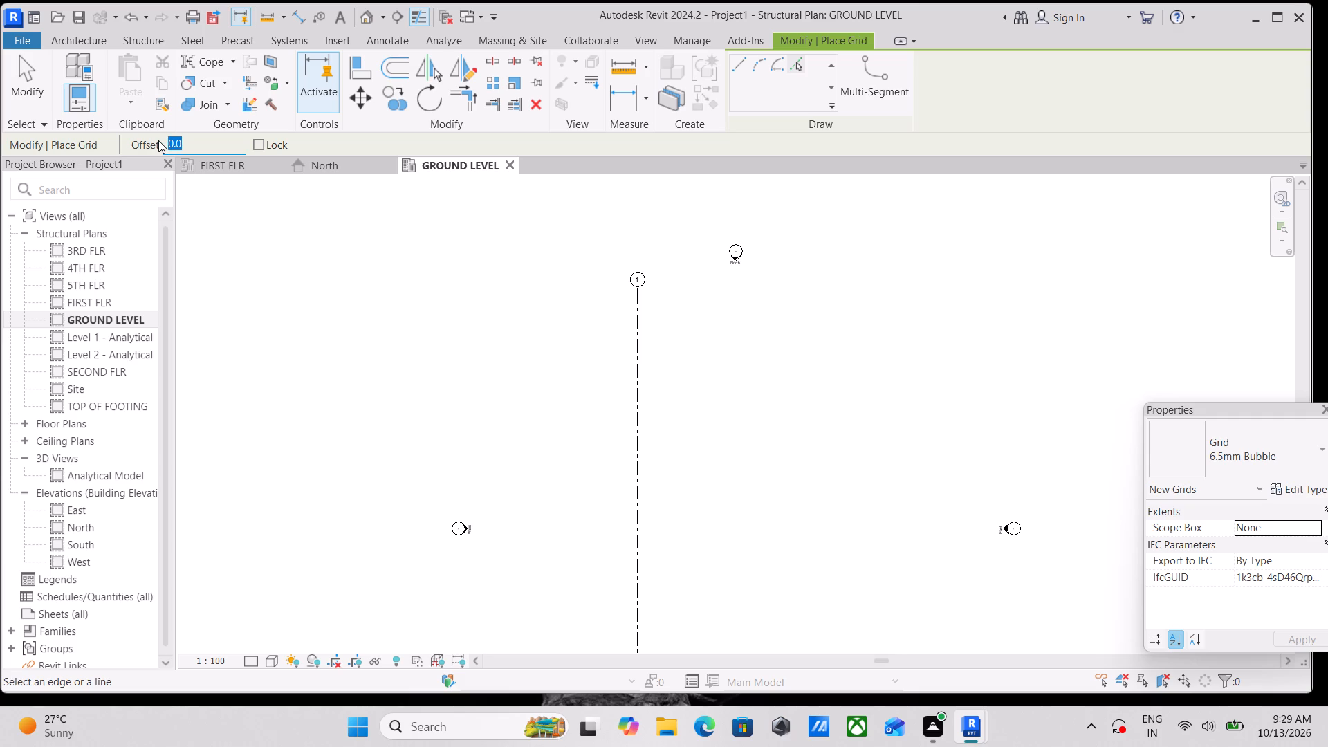
pyautogui.write('35')
pyautogui.write('00')
pyautogui.write('mm')
pyautogui.press('Return')
pyautogui.click(643, 476)
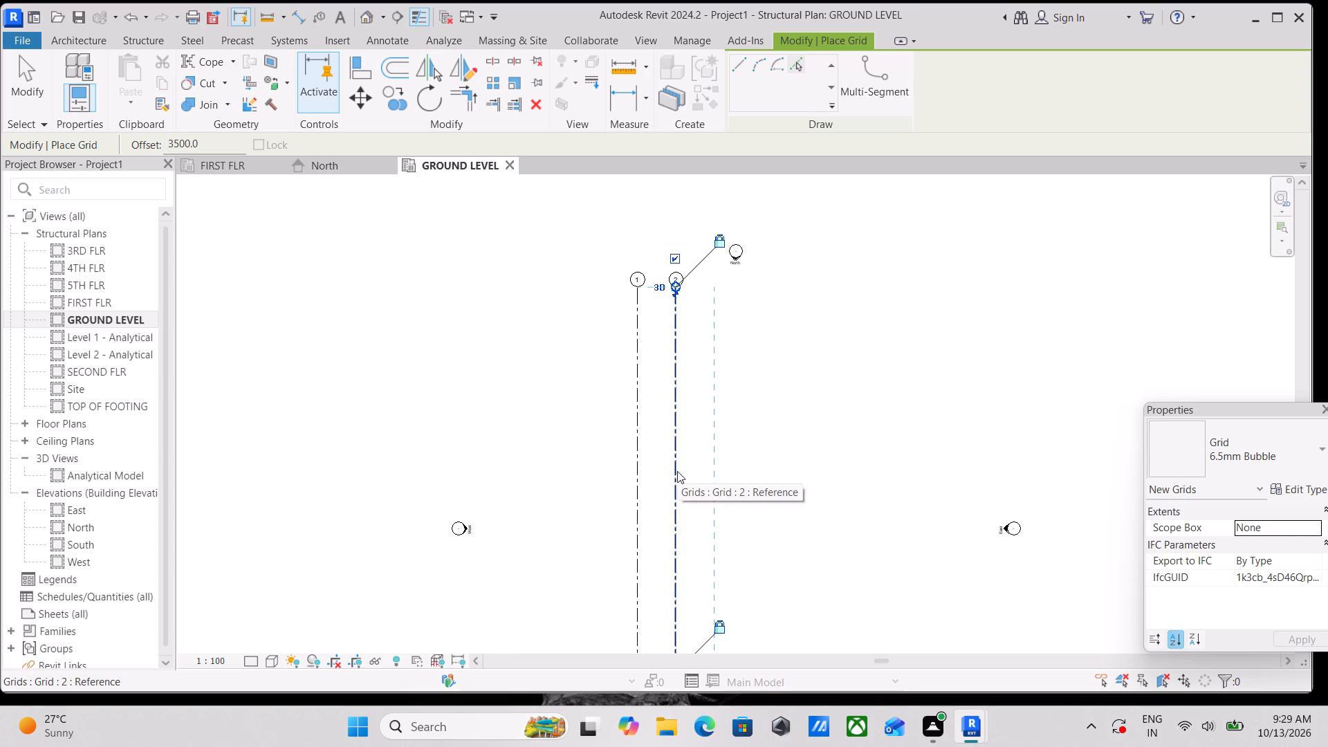
# Add four more vertical grid lines east of grid 2, each spaced 3500 mm from the previous one, using Pick Lines.
pyautogui.scroll(1, 677, 471)
pyautogui.click(677, 471)
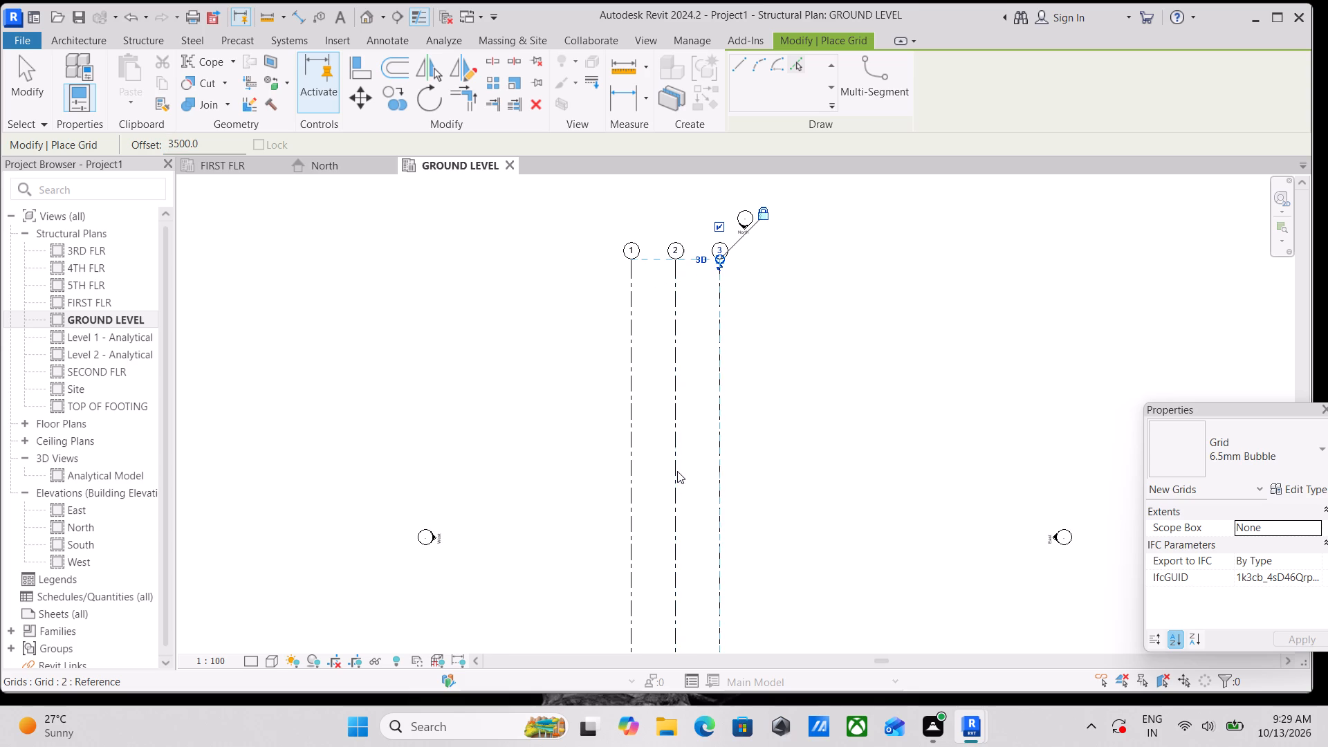
pyautogui.click(727, 468)
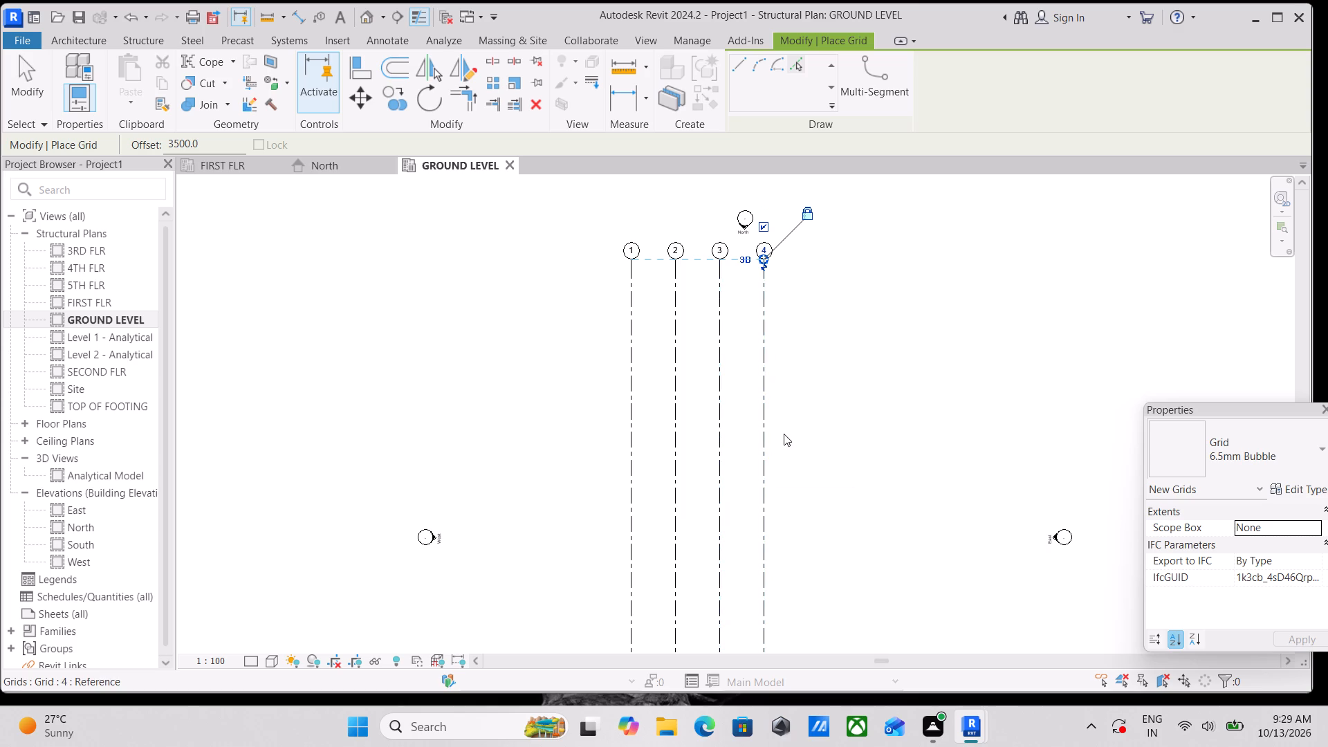
pyautogui.moveTo(784, 434); pyautogui.dragTo(631, 409, button='middle')
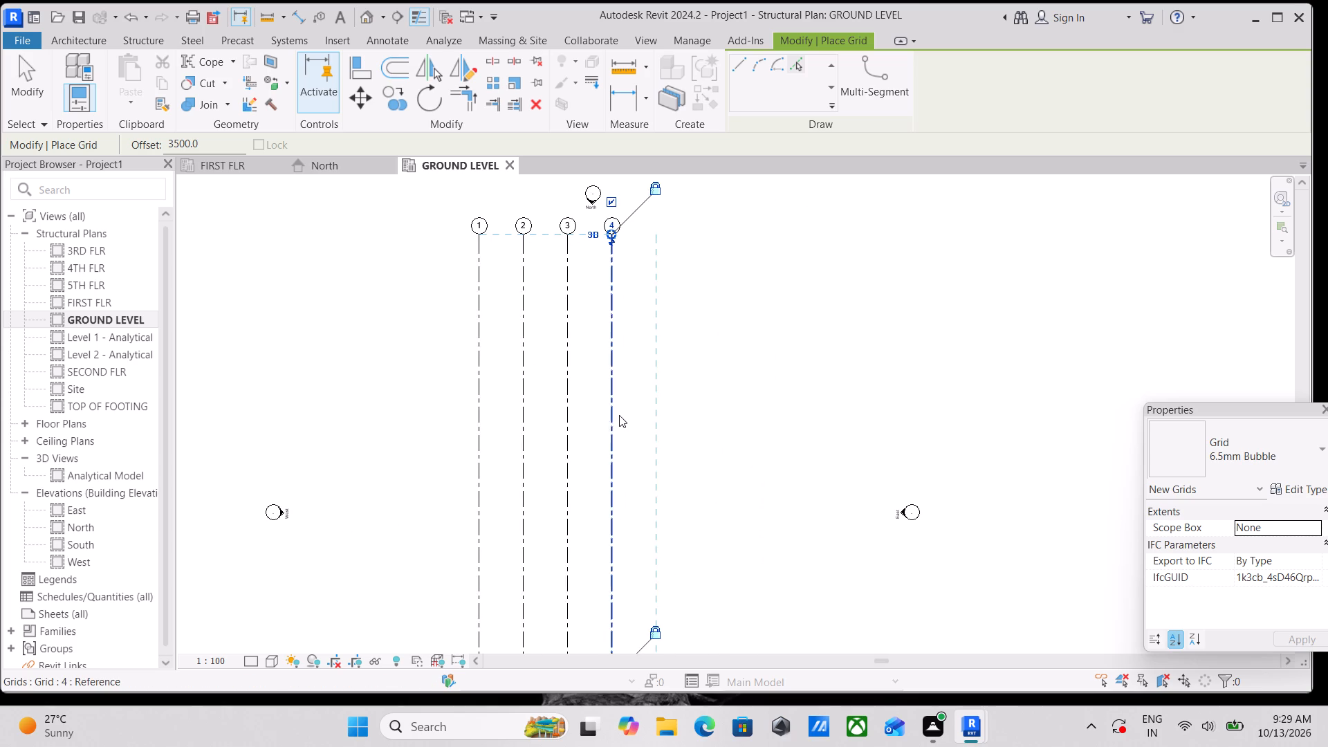
pyautogui.click(616, 412)
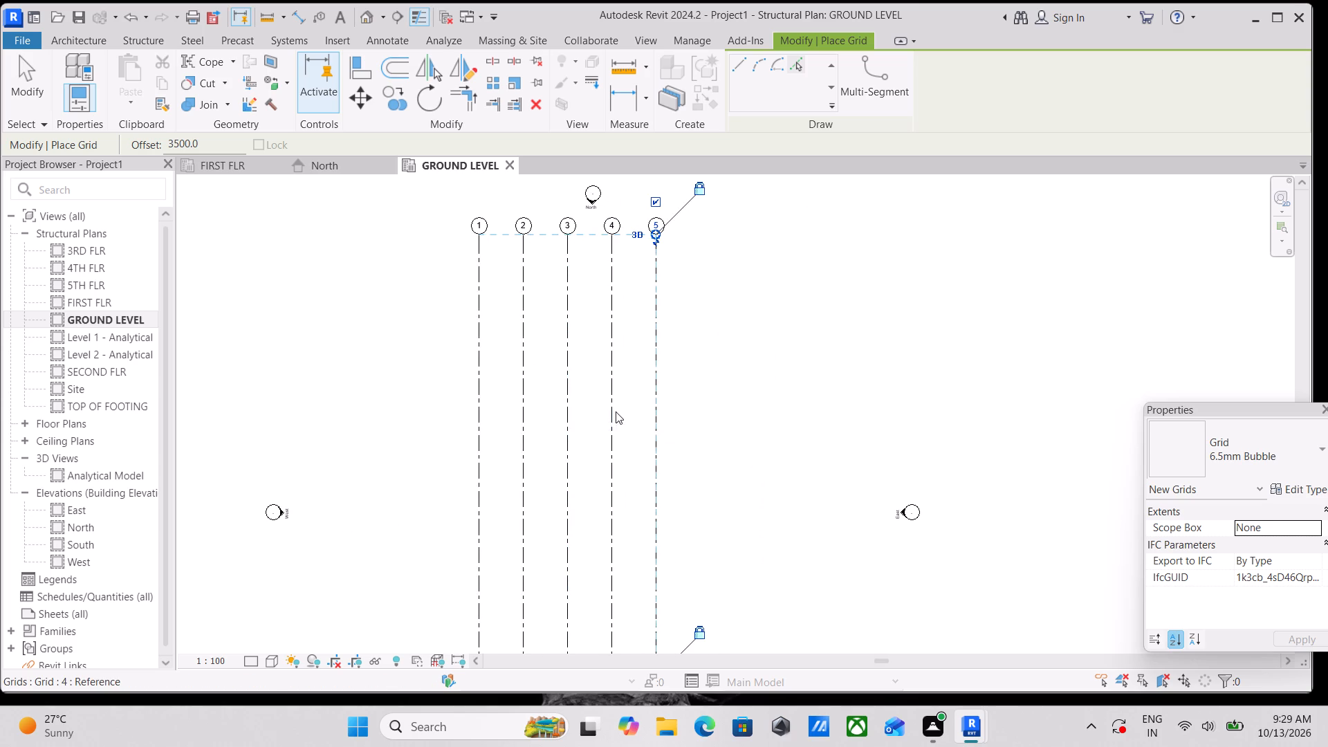
pyautogui.click(658, 394)
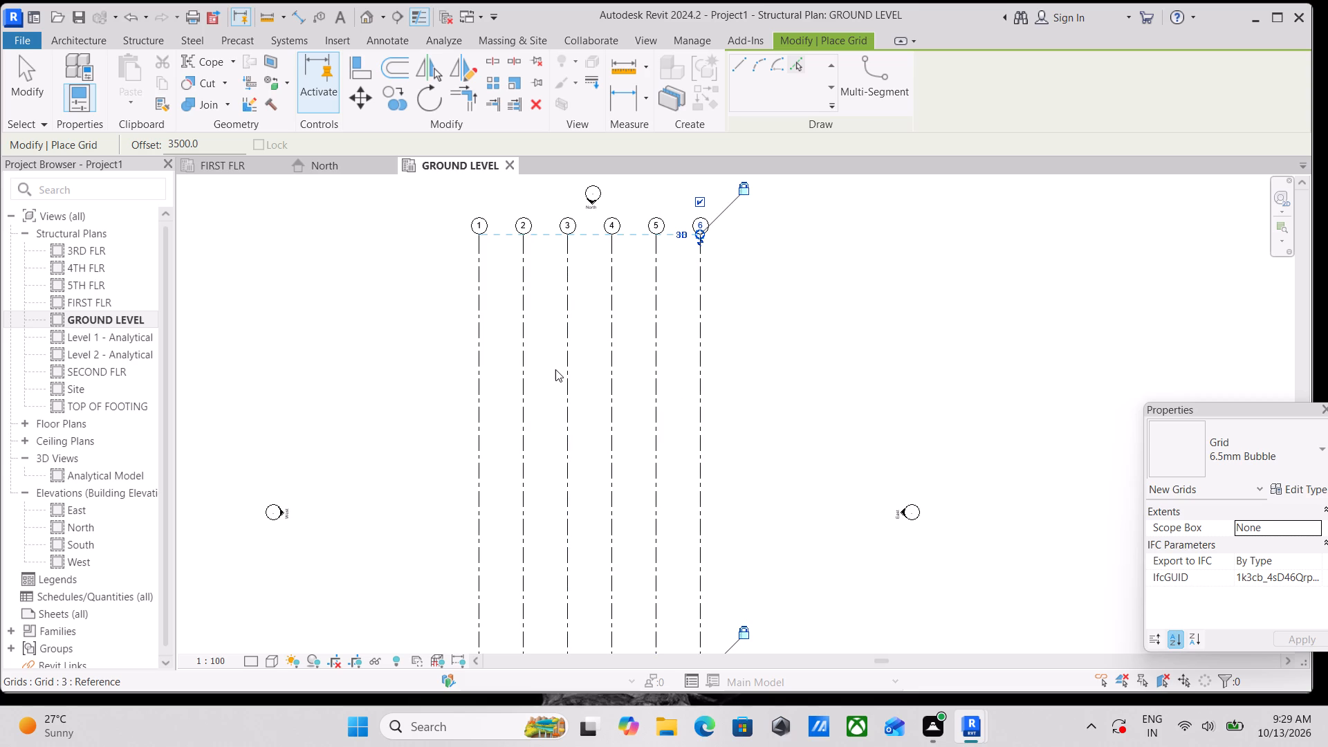
pyautogui.scroll(-1, 661, 354)
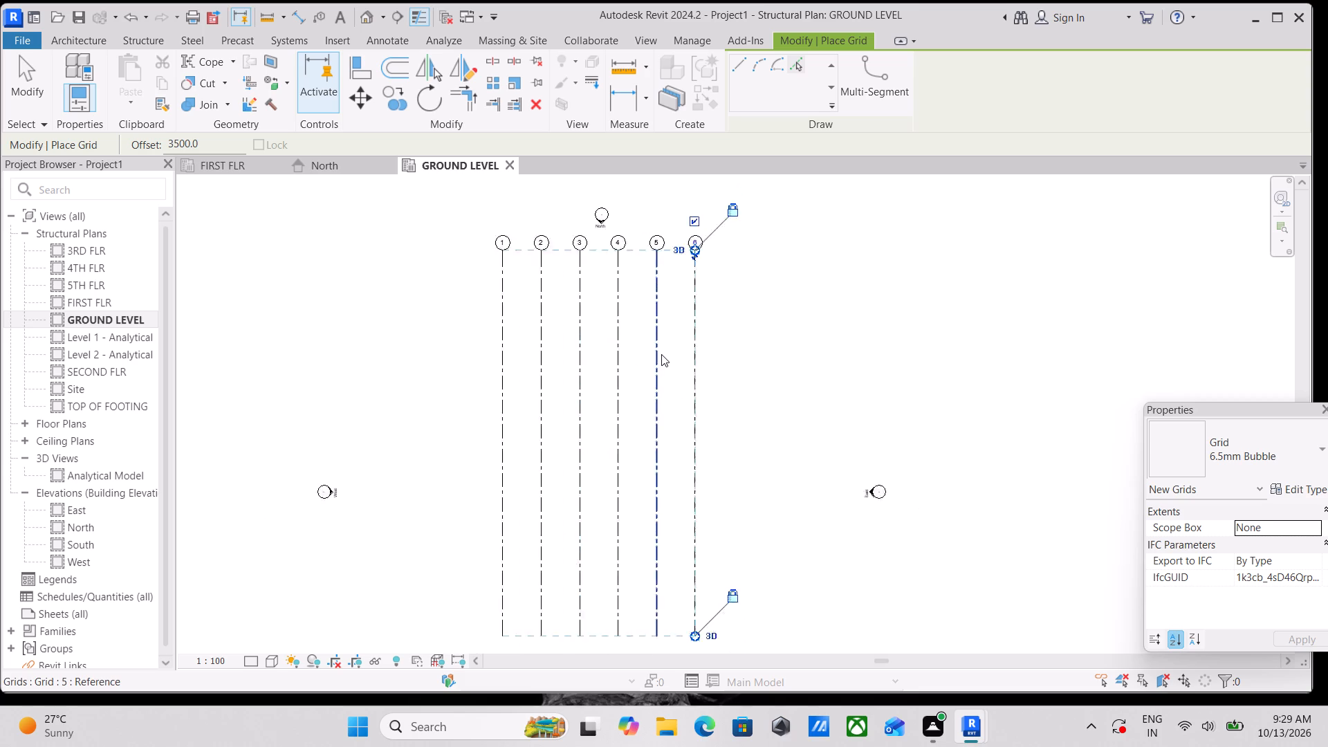
pyautogui.scroll(-1, 661, 354)
pyautogui.moveTo(648, 421); pyautogui.dragTo(653, 355, button='middle')
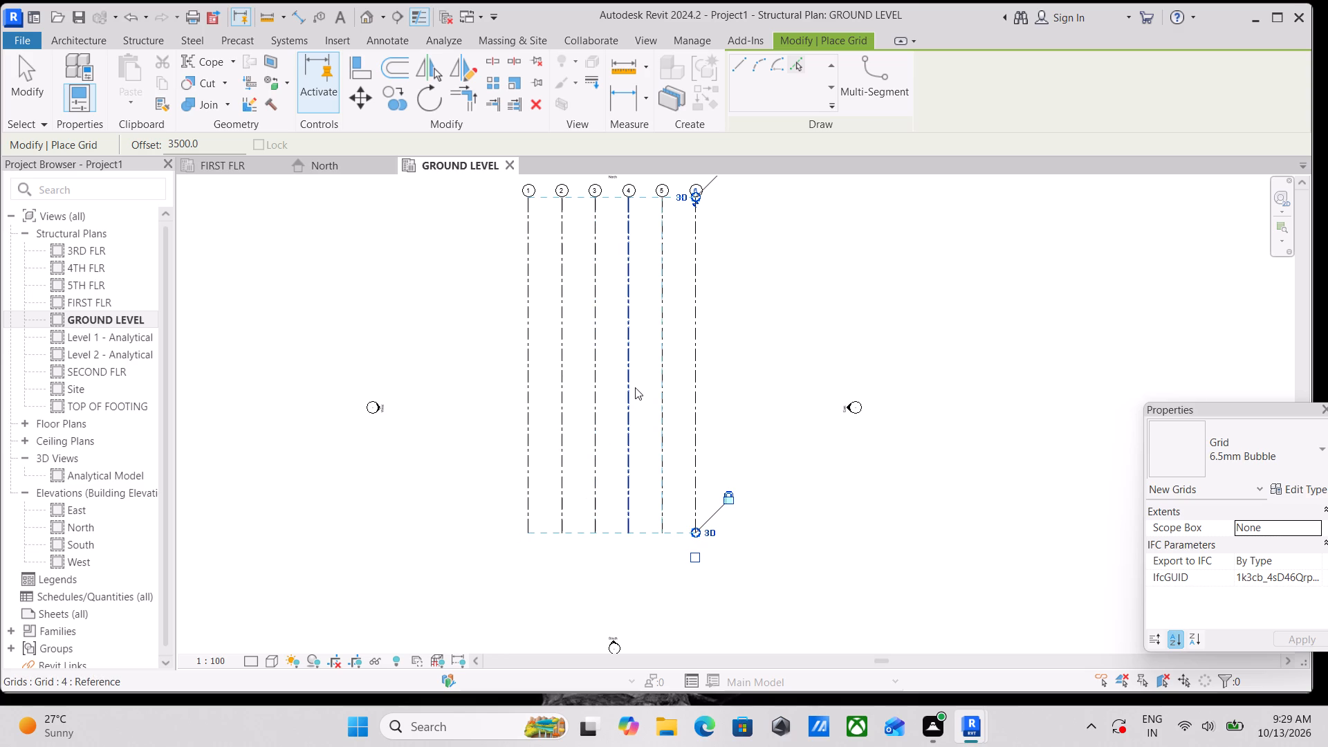
pyautogui.press('Escape')
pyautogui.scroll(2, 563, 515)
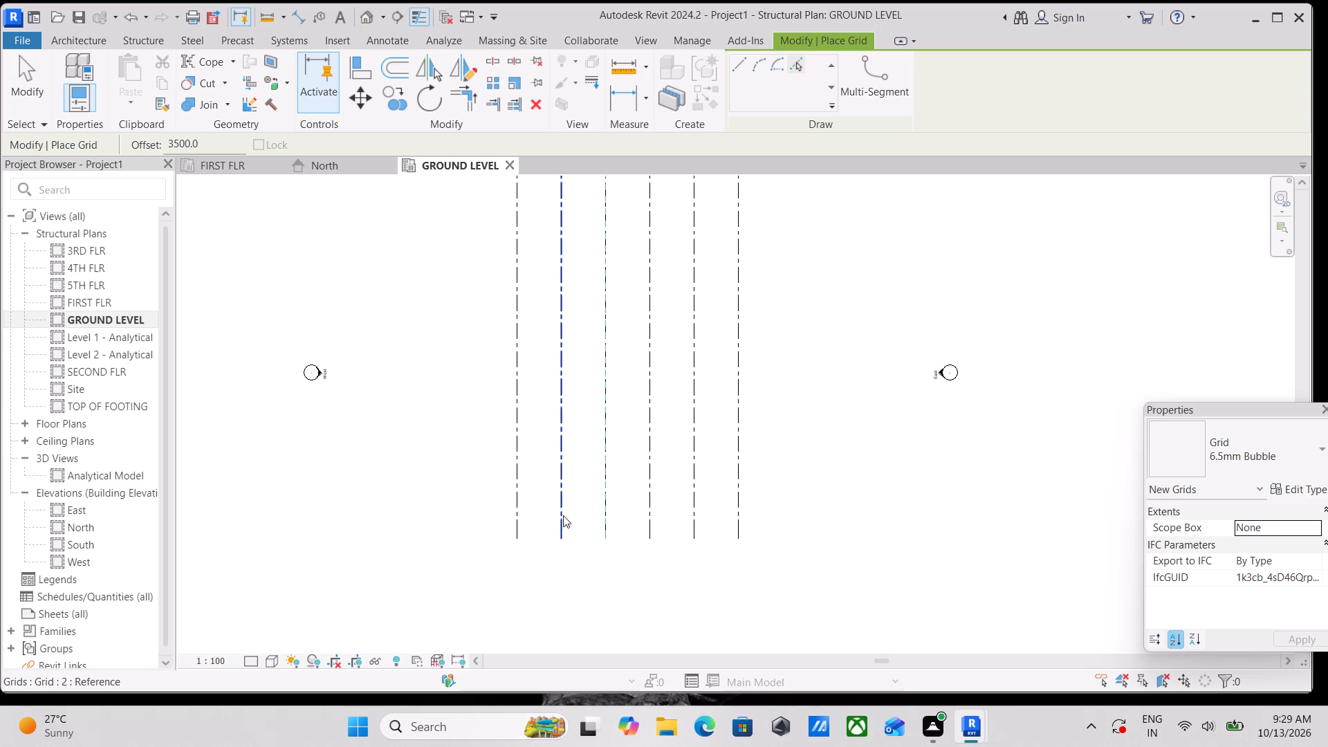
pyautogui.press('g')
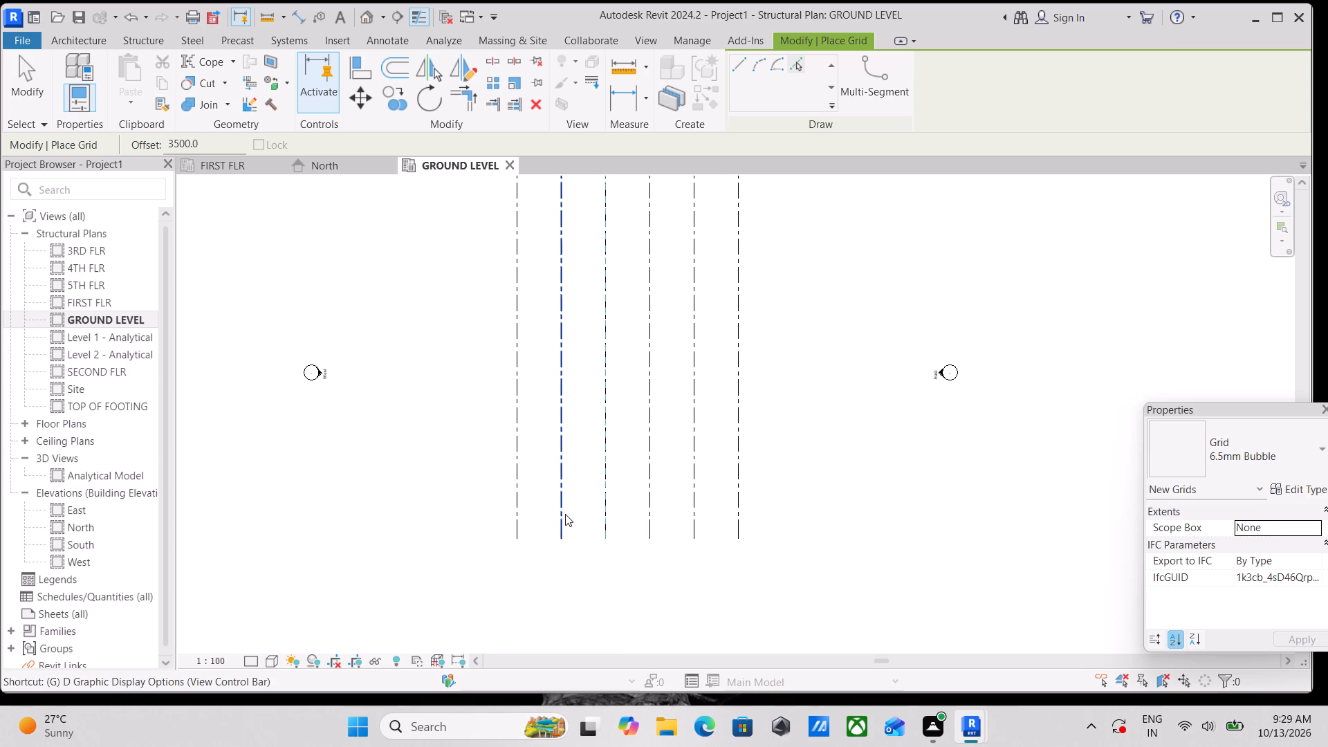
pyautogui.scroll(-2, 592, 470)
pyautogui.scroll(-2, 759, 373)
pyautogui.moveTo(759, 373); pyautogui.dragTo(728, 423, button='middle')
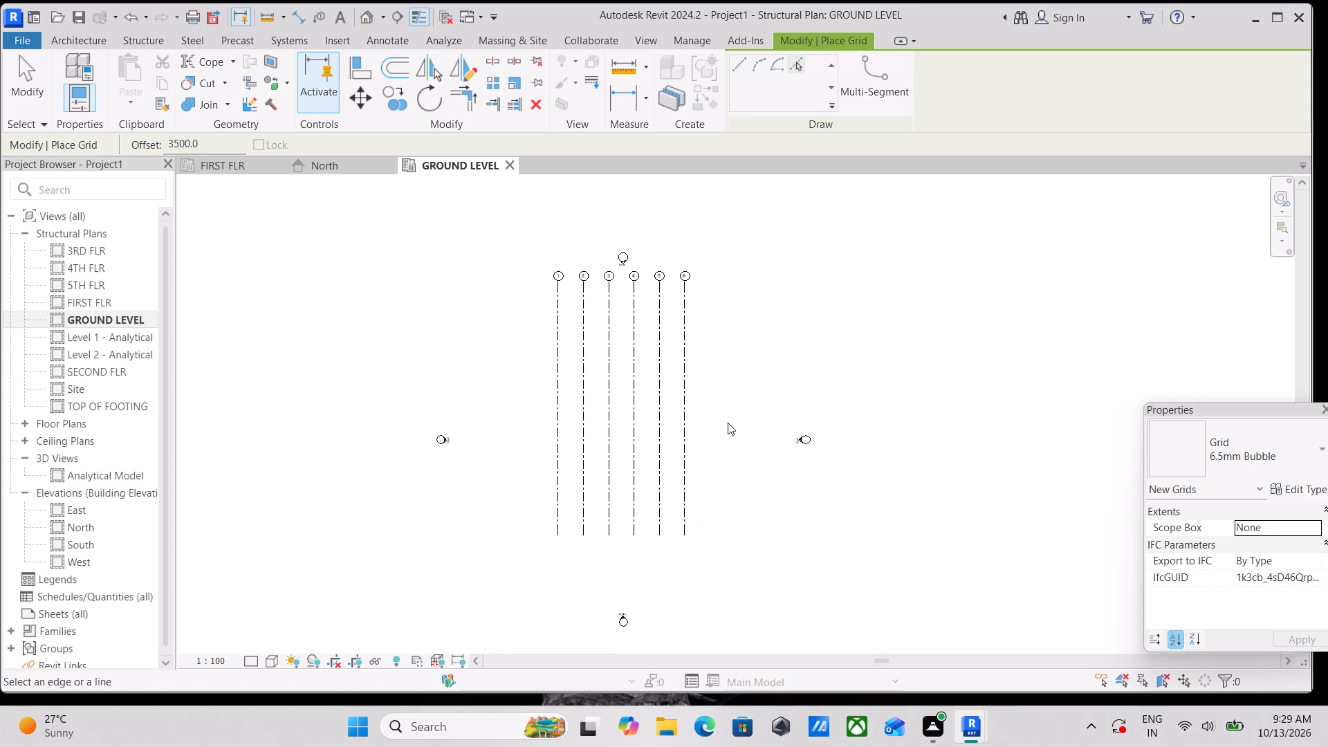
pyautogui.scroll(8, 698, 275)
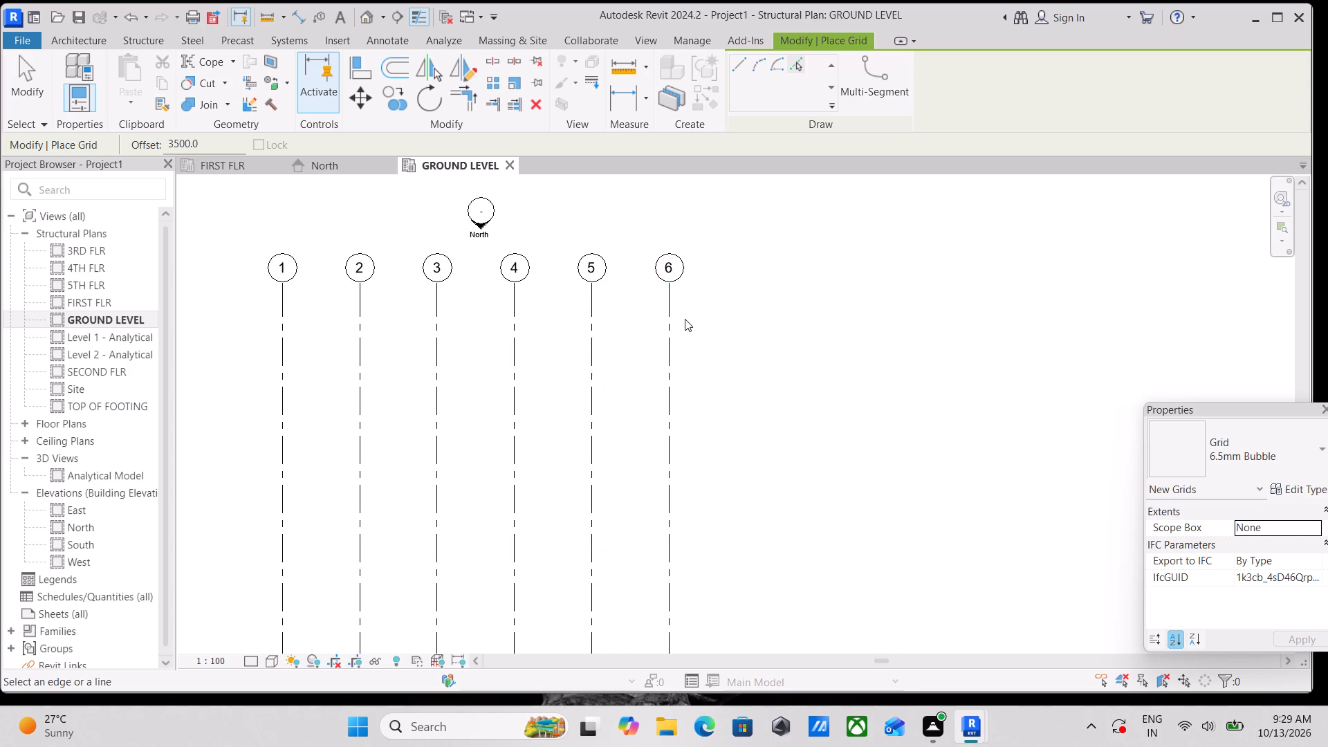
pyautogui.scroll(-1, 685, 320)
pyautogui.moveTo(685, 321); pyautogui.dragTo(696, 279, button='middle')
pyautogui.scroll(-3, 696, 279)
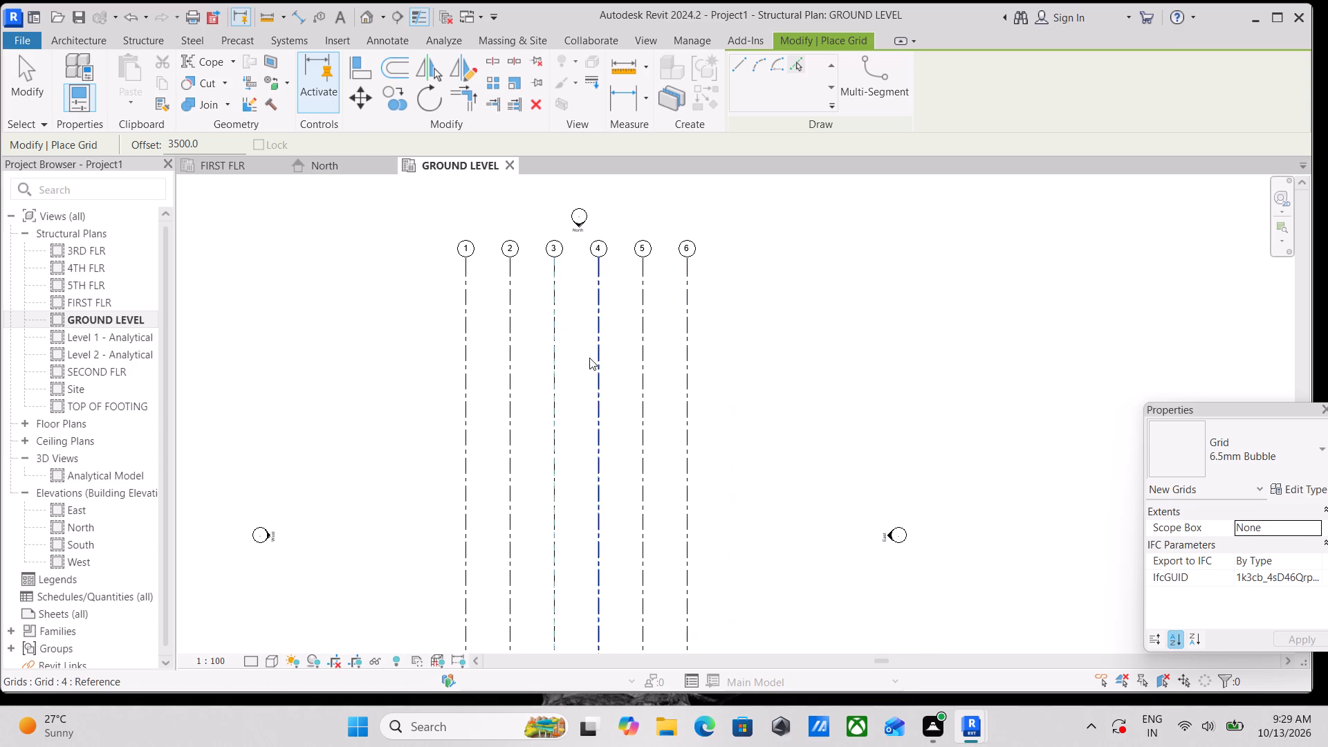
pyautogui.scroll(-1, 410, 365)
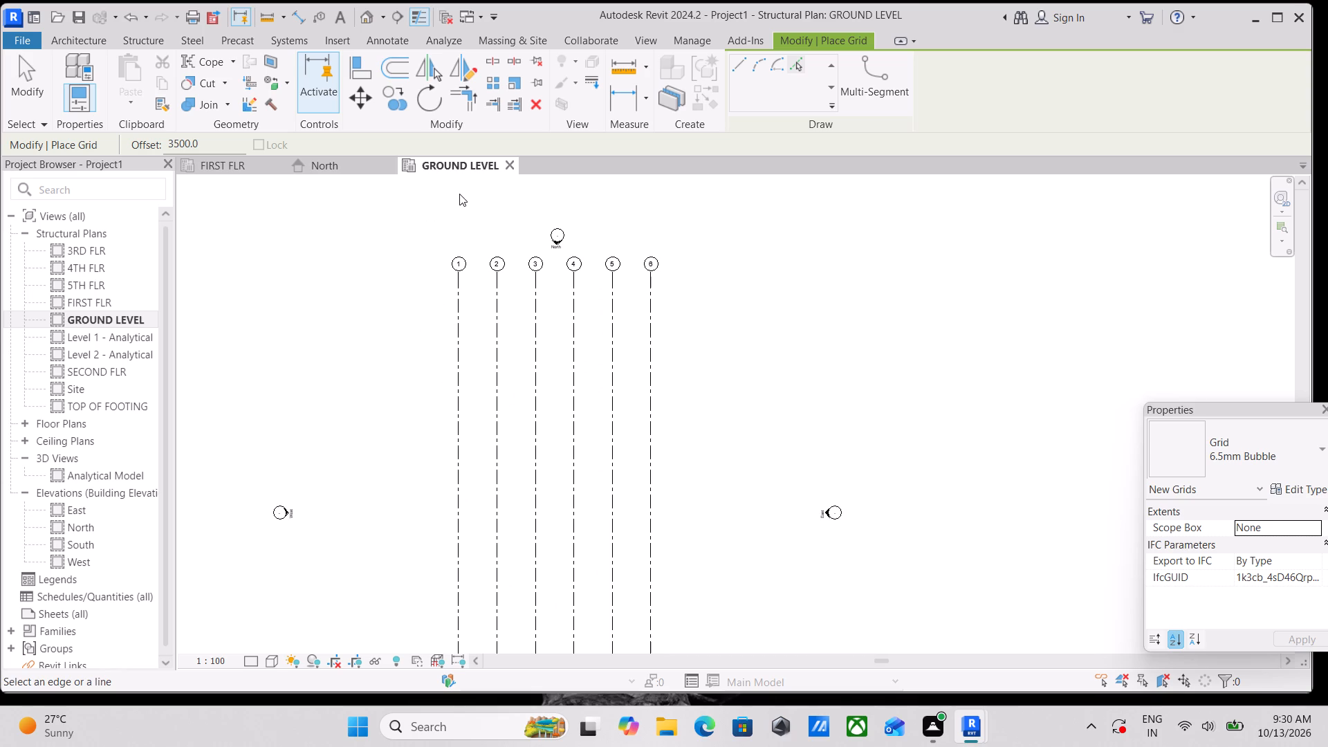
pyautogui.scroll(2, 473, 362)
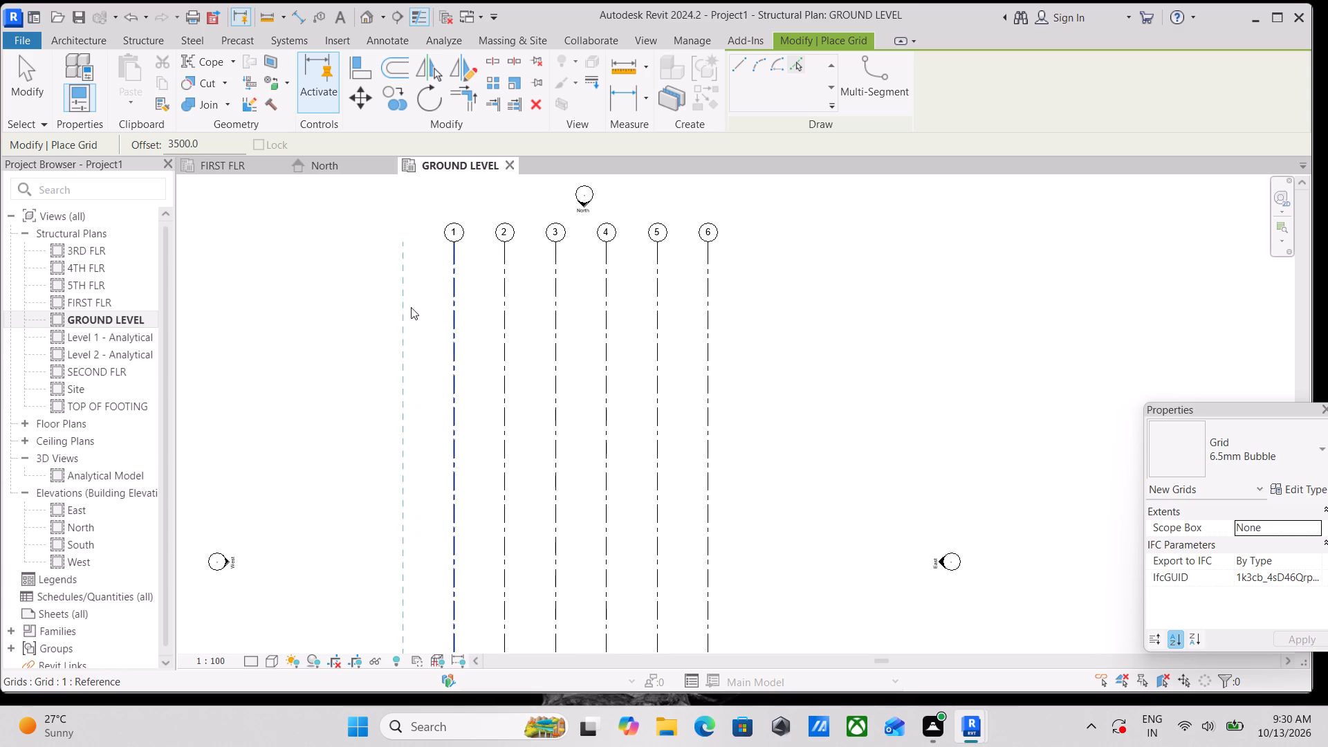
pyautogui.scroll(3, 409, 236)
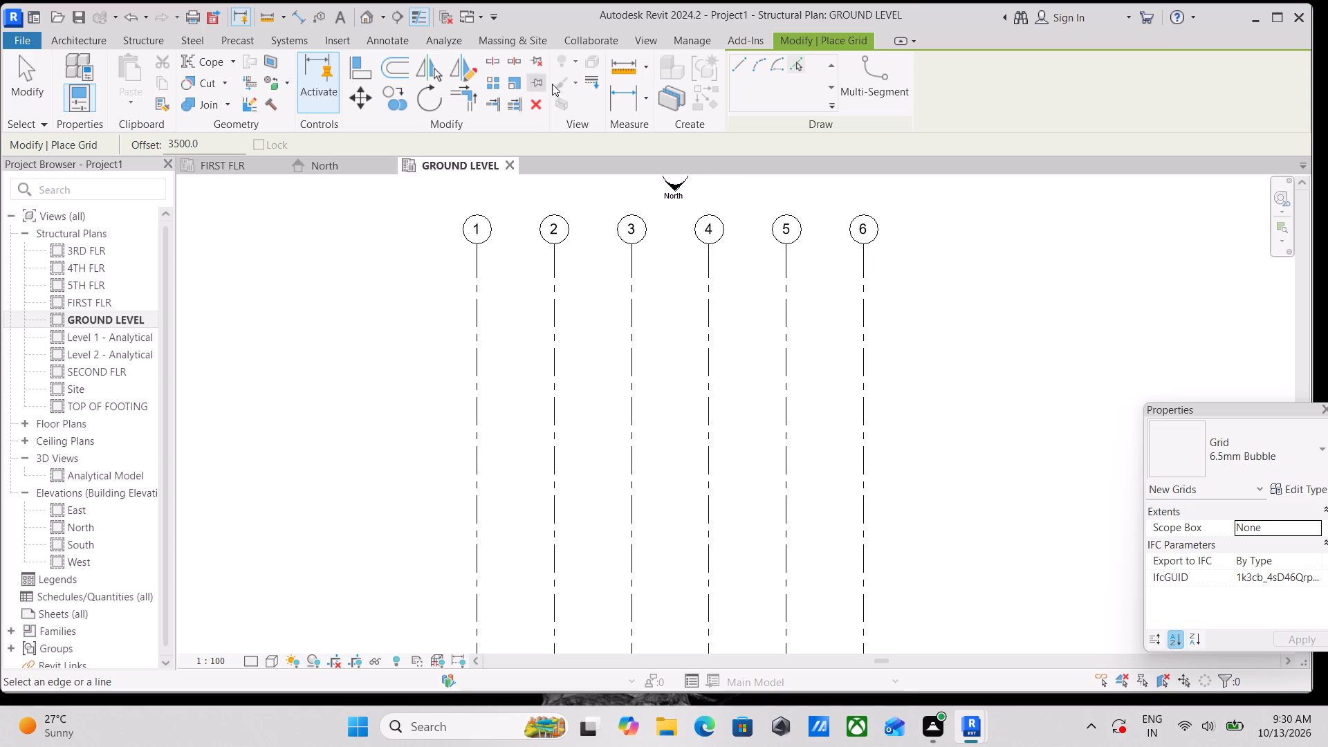
# Draw a horizontal grid line across grids 1 to 6, just below their bubbles, with its bubble at the east end.
pyautogui.press('Escape')
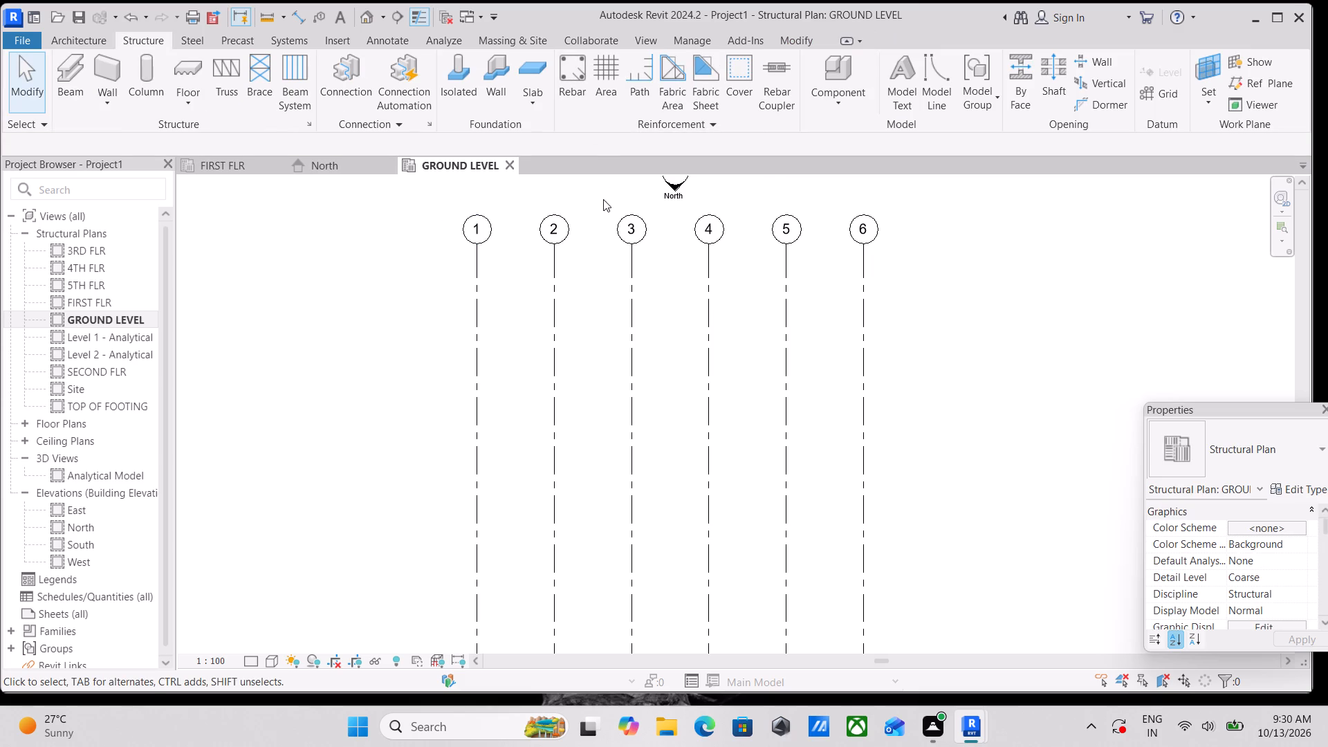
pyautogui.write('gr')
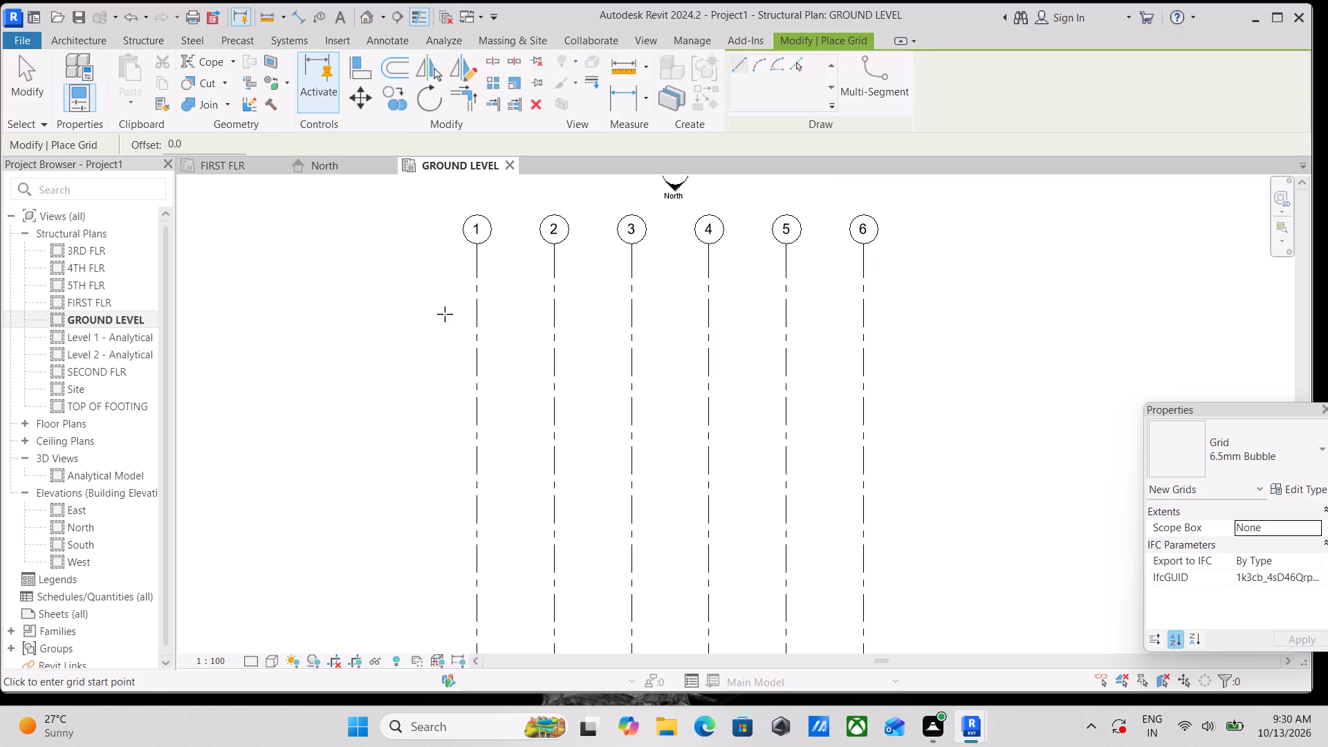
pyautogui.click(451, 299)
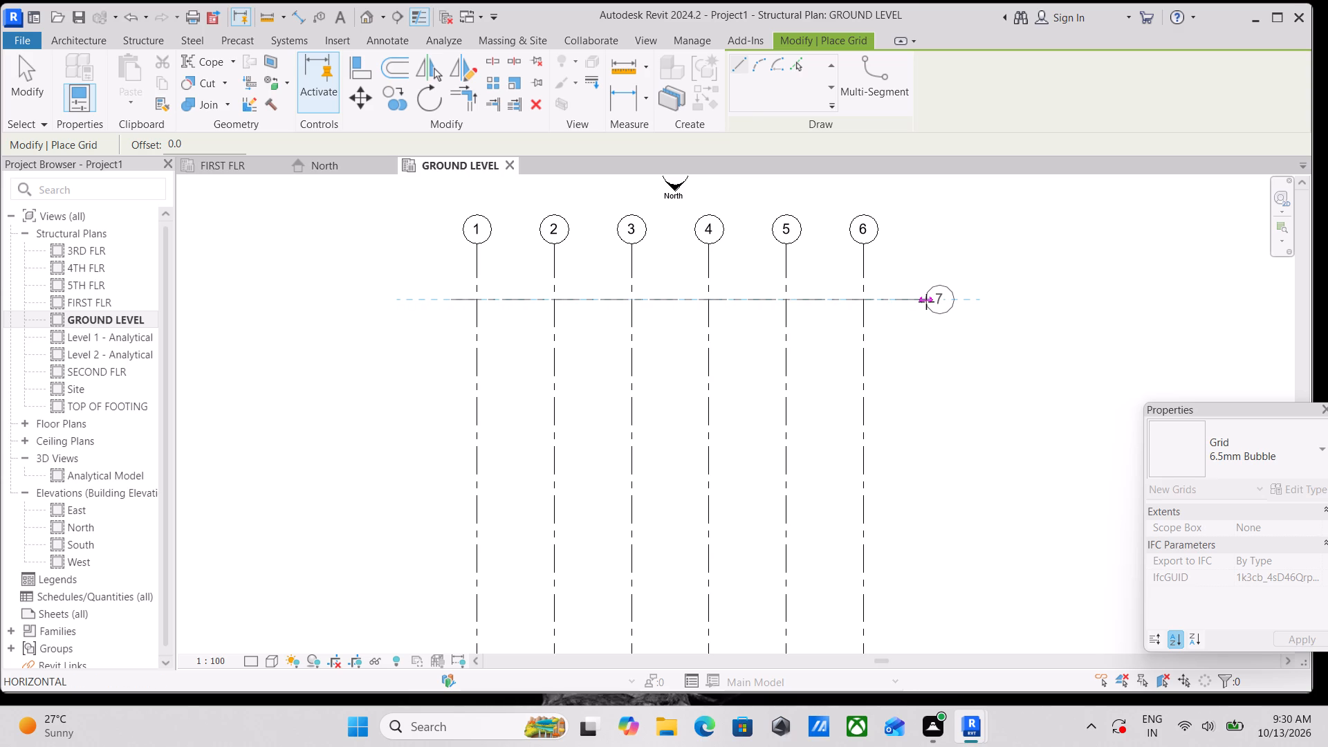
pyautogui.click(927, 302)
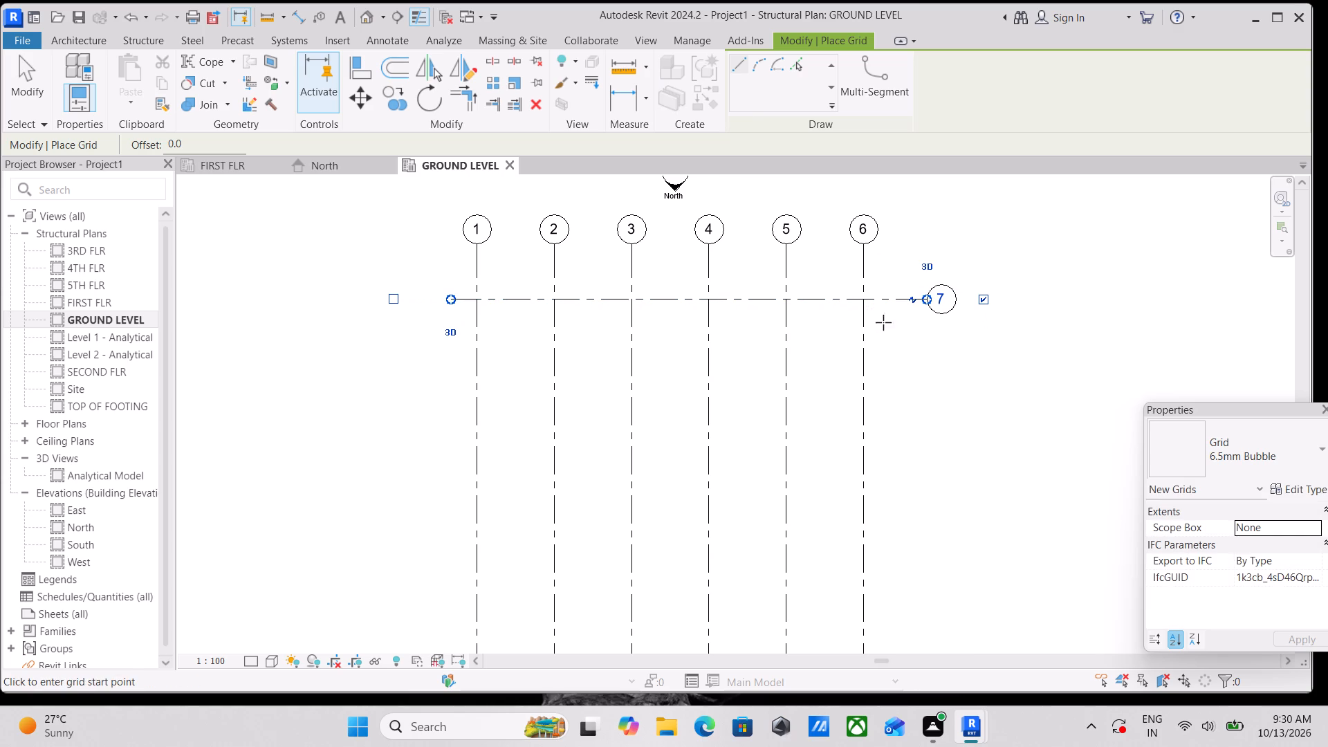
pyautogui.press('Escape')
pyautogui.press('Escape')
pyautogui.press('Escape')
# Rename the new horizontal grid line as A.
pyautogui.doubleClick(946, 297)
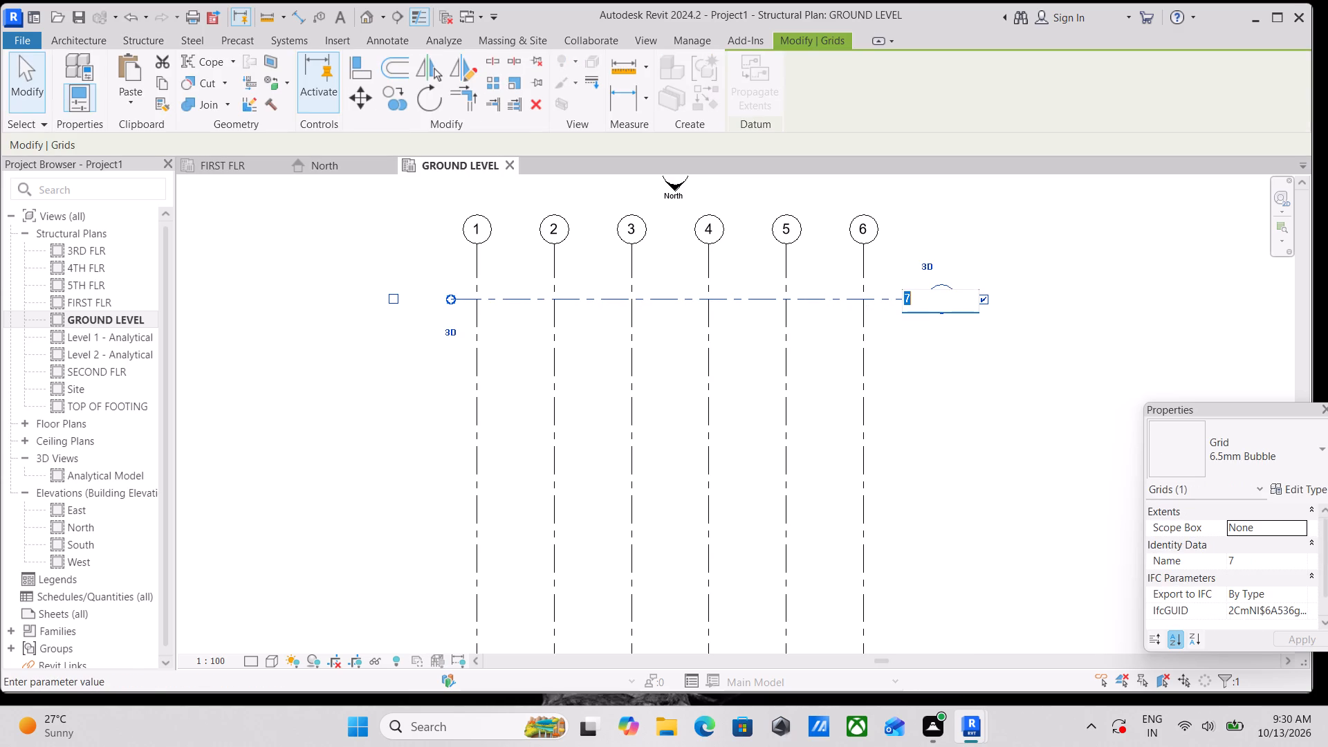
pyautogui.press('a')
pyautogui.press('a')
pyautogui.press('Return')
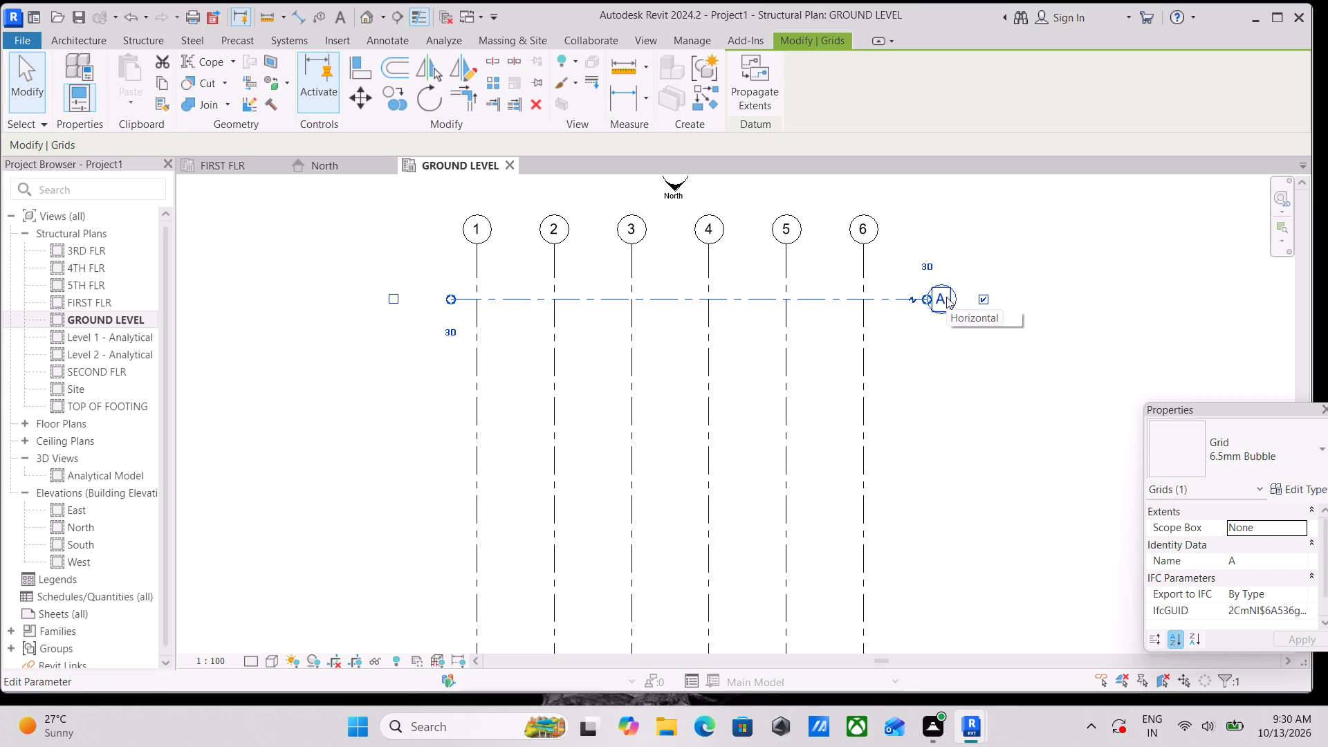
pyautogui.press('Escape')
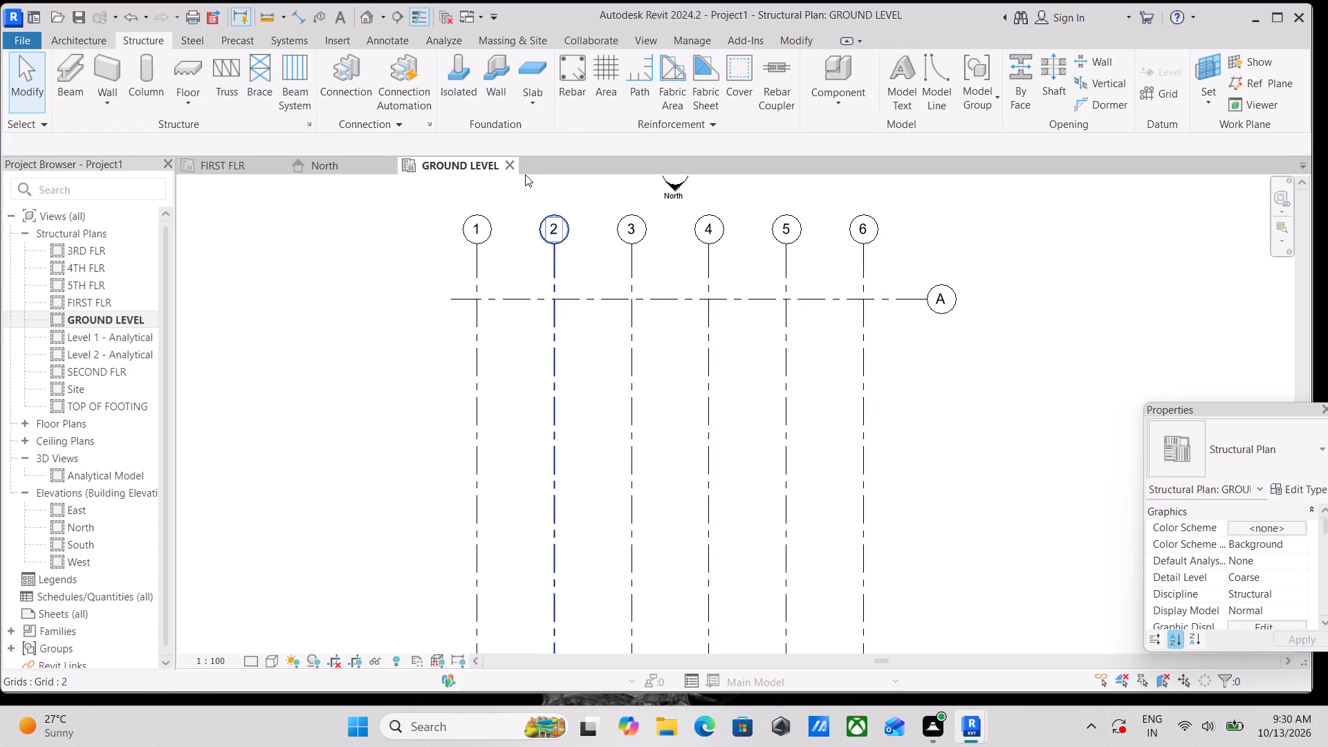
# Add a second horizontal grid line 4000 mm south of grid A, using Pick Lines with a 4000 mm offset.
pyautogui.write('GR')
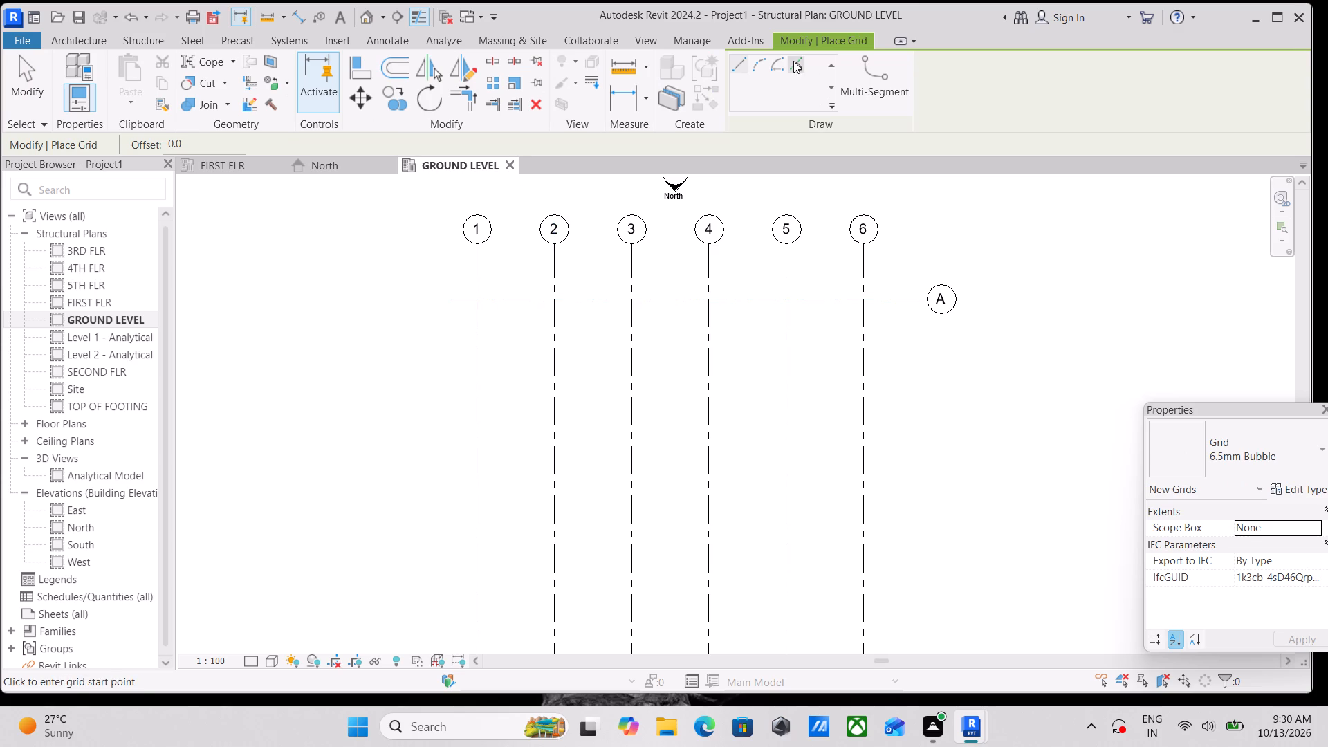
pyautogui.click(793, 61)
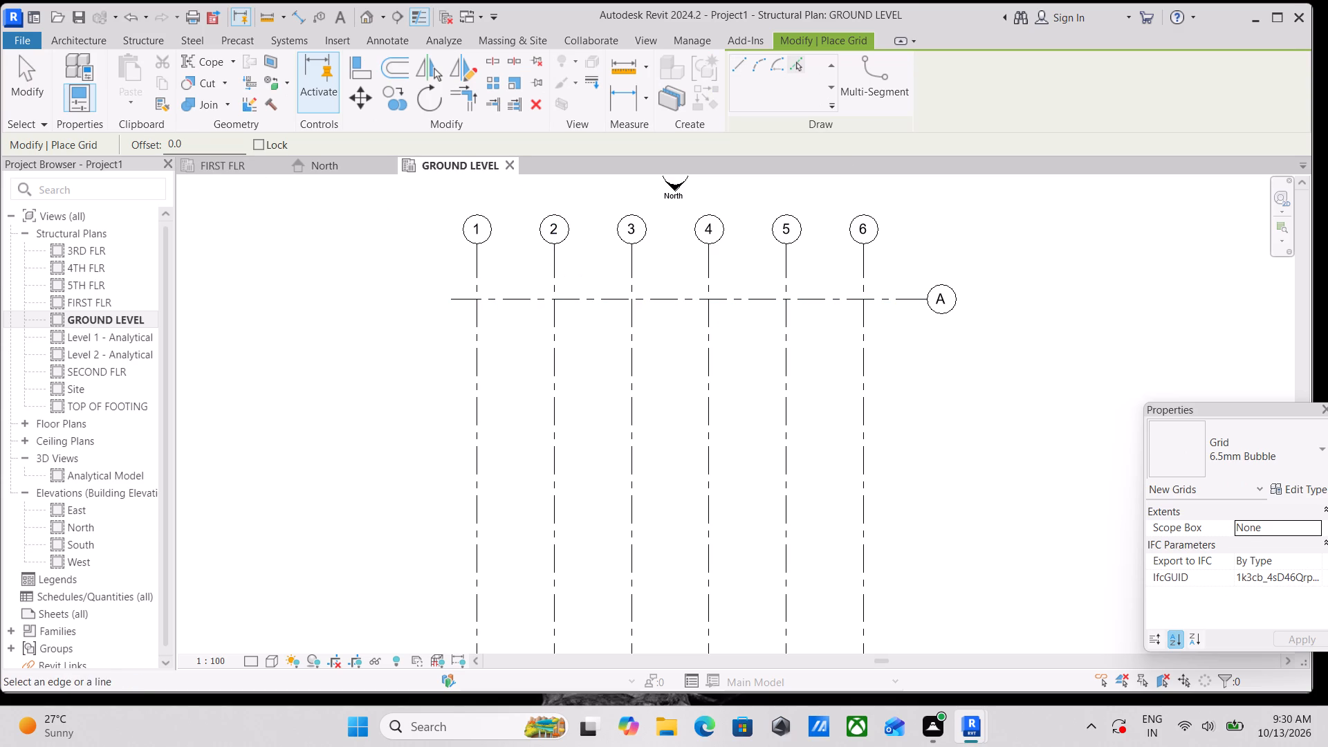
pyautogui.moveTo(223, 149); pyautogui.dragTo(147, 145)
pyautogui.write('400')
pyautogui.press('0')
pyautogui.write('MM')
pyautogui.press('Return')
pyautogui.click(609, 299)
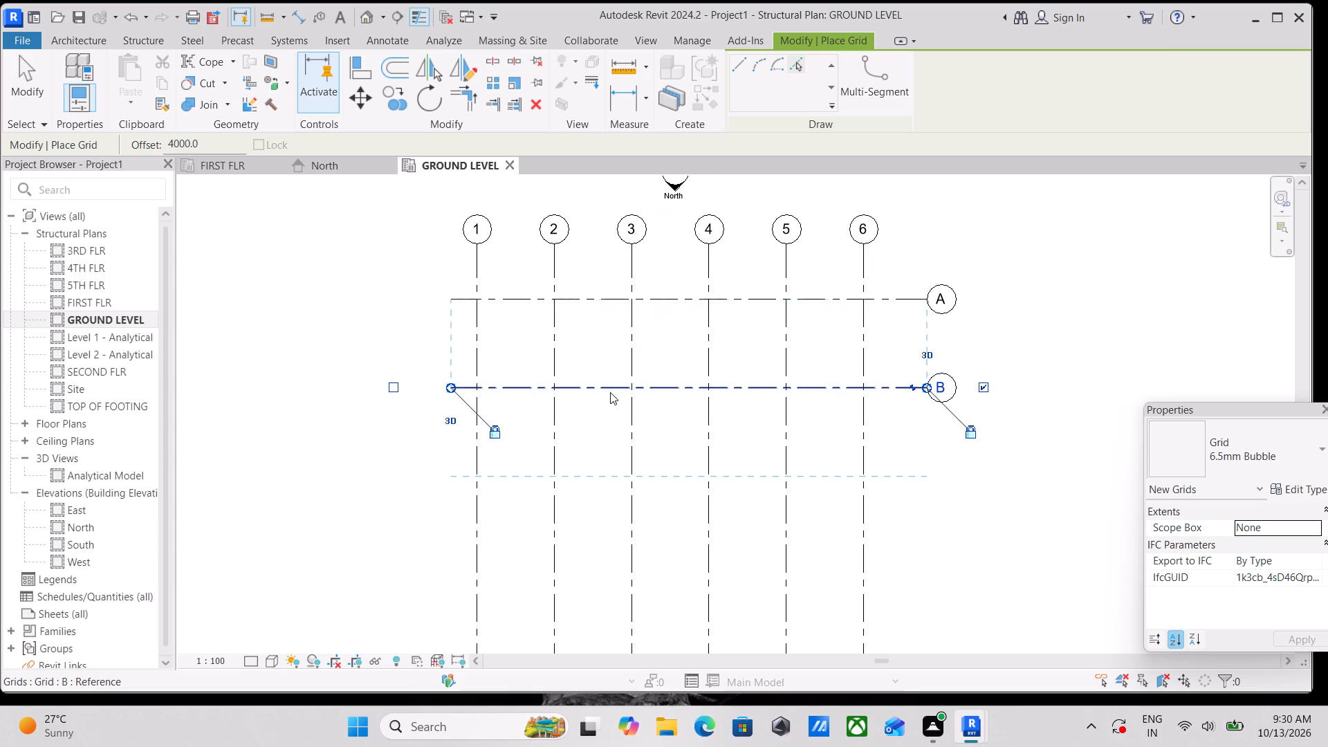
# Add four more horizontal grid lines south of grid B, each spaced 4000 mm from the previous one, using Pick Lines.
pyautogui.click(610, 396)
pyautogui.moveTo(610, 396); pyautogui.dragTo(605, 281, button='middle')
pyautogui.scroll(-1, 611, 308)
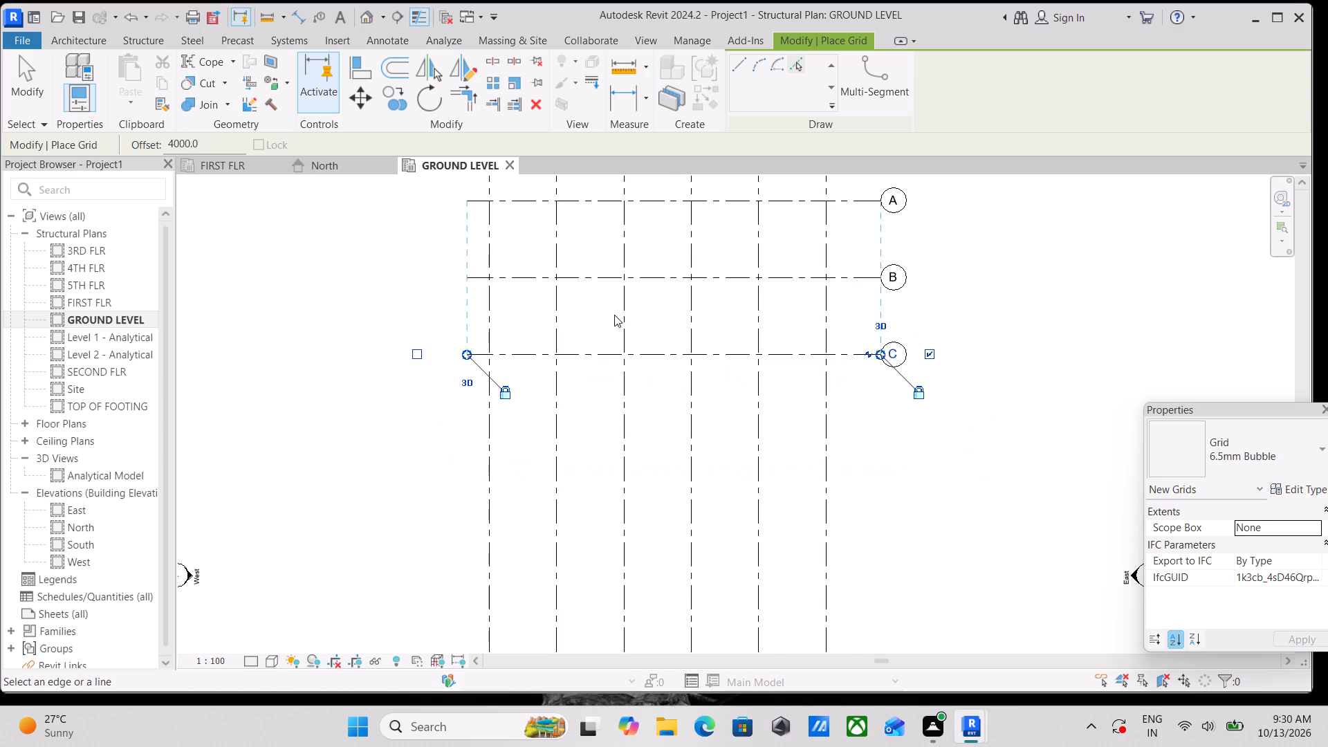
pyautogui.click(587, 356)
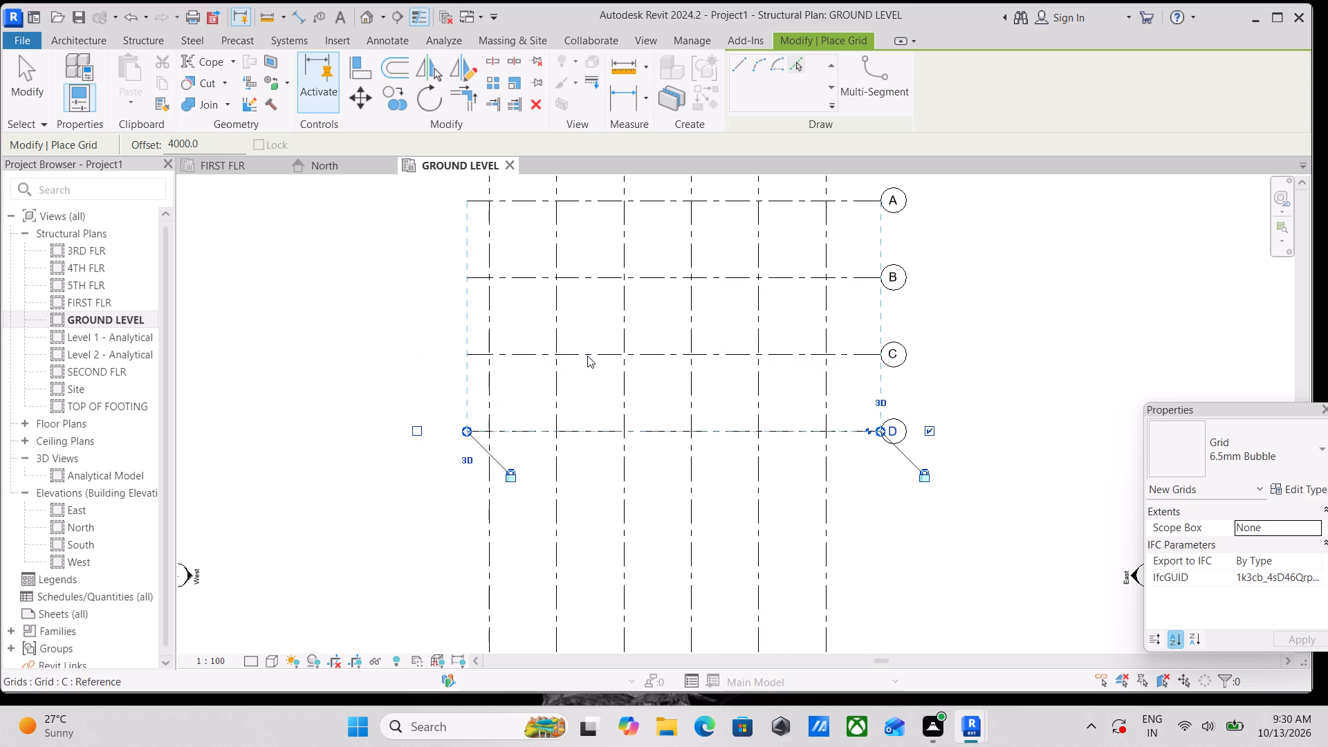
pyautogui.scroll(-3, 610, 364)
pyautogui.moveTo(884, 324); pyautogui.dragTo(870, 304, button='middle')
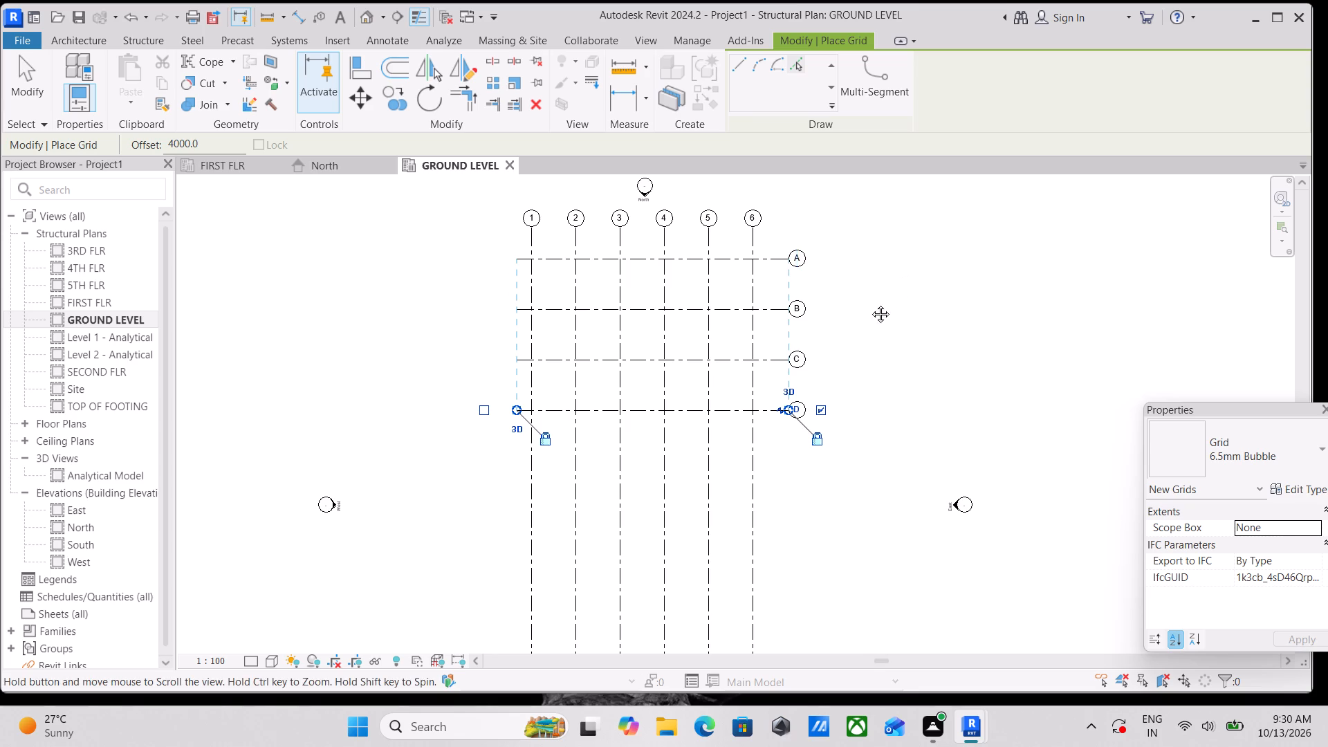
pyautogui.moveTo(870, 304); pyautogui.dragTo(827, 238, button='middle')
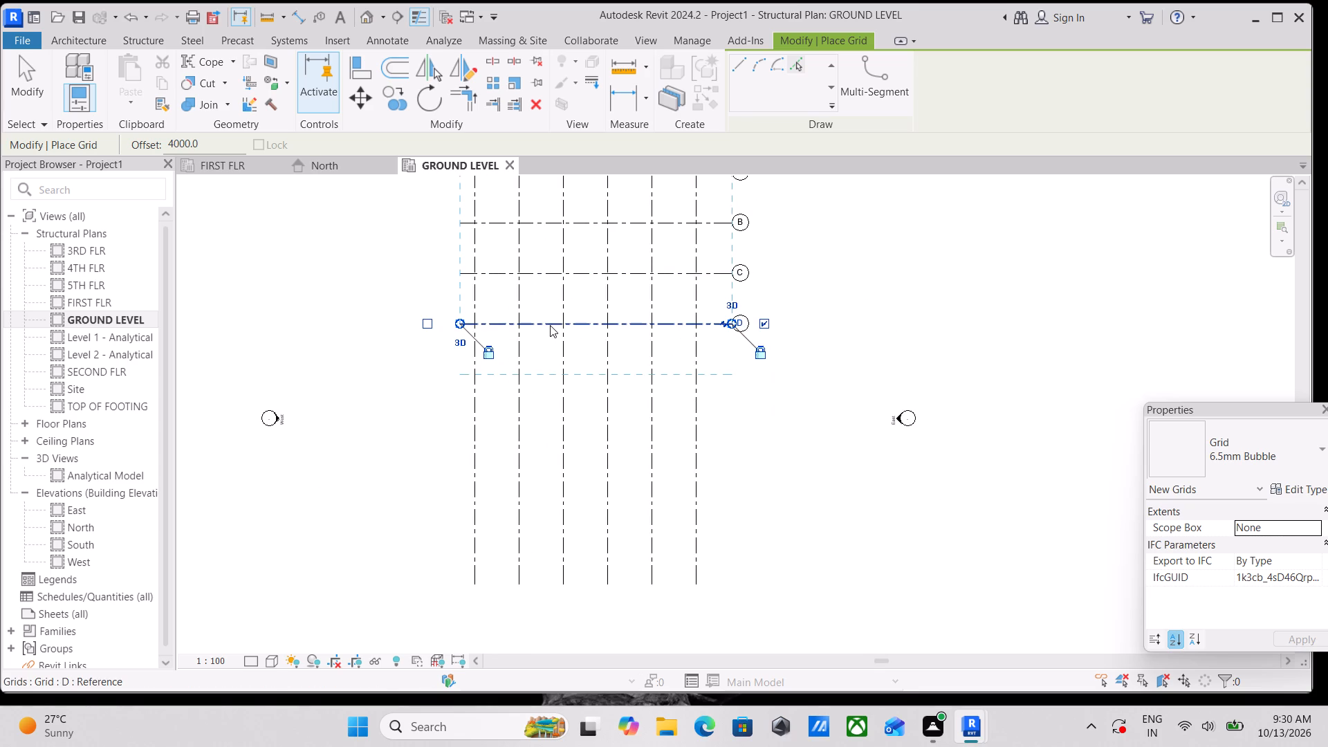
pyautogui.click(550, 325)
pyautogui.scroll(2, 645, 362)
pyautogui.moveTo(887, 250); pyautogui.dragTo(880, 375, button='middle')
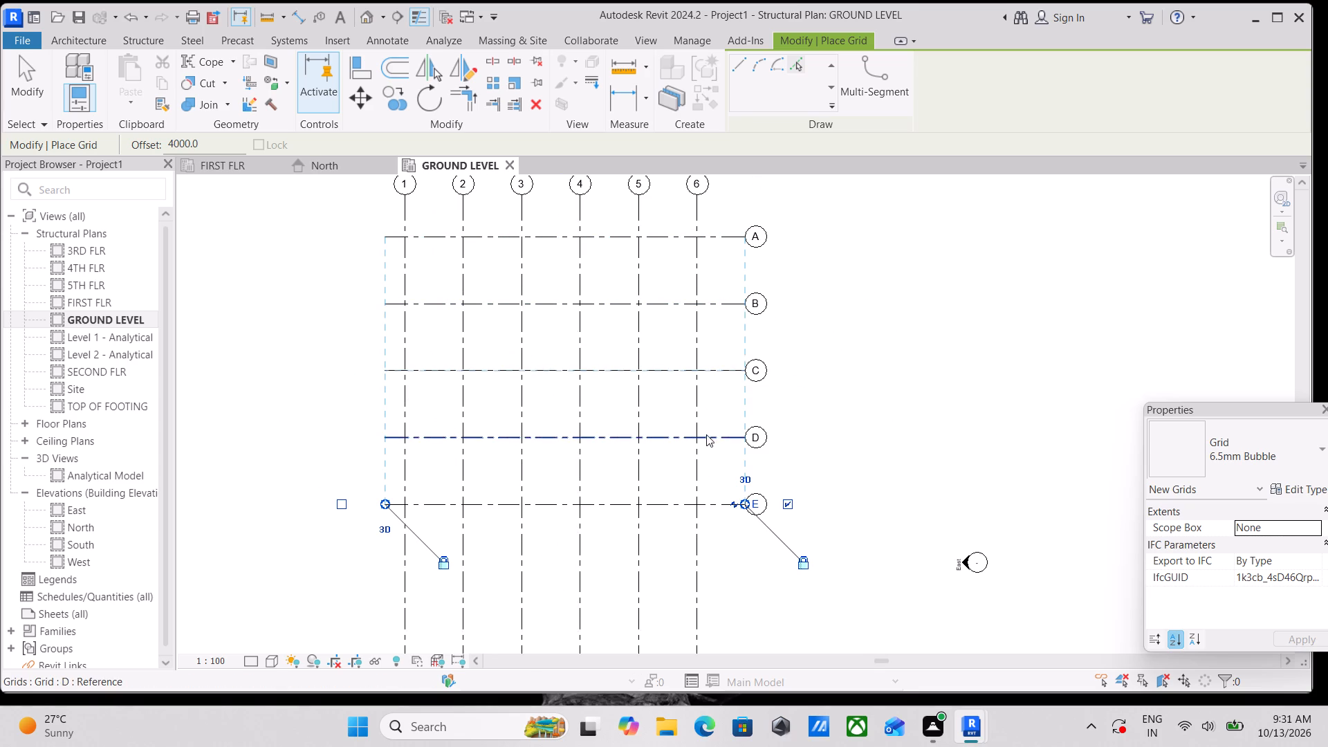
pyautogui.scroll(-1, 682, 443)
pyautogui.moveTo(682, 443); pyautogui.dragTo(695, 309, button='middle')
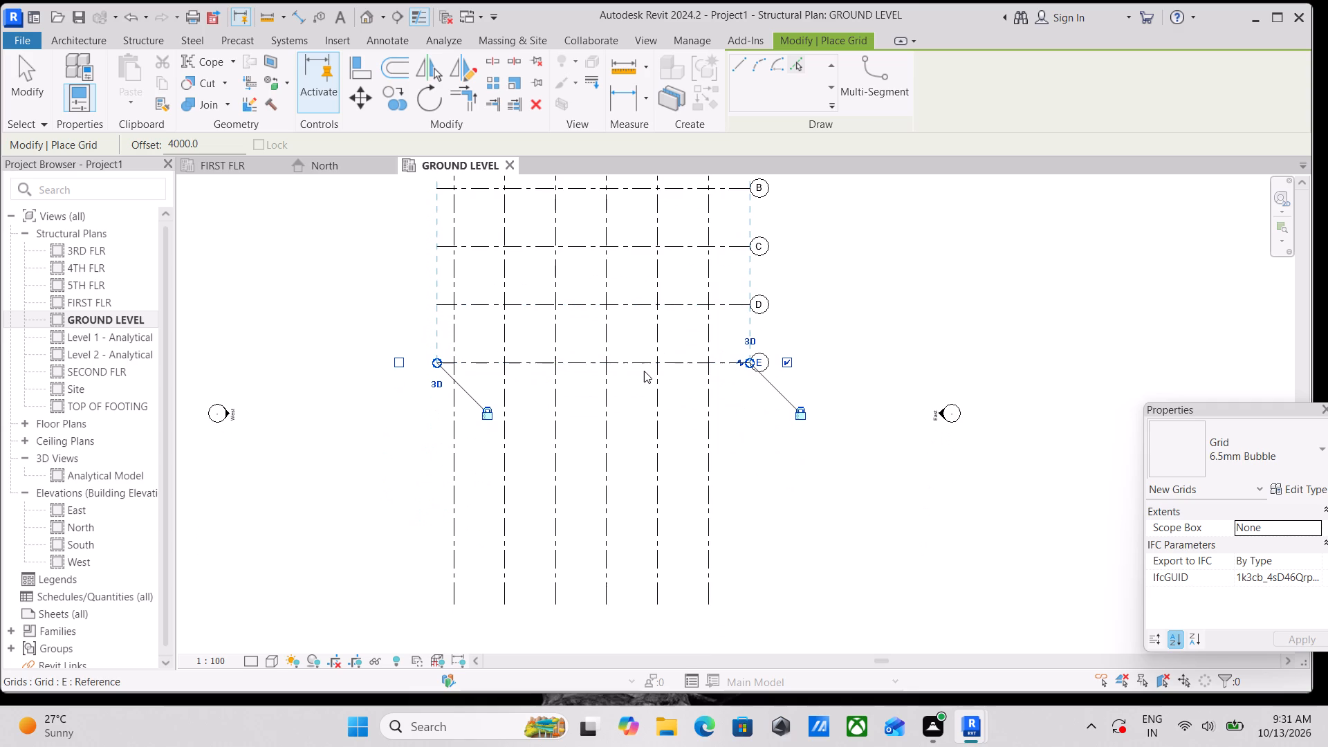
pyautogui.click(634, 365)
pyautogui.moveTo(852, 358); pyautogui.dragTo(808, 469, button='middle')
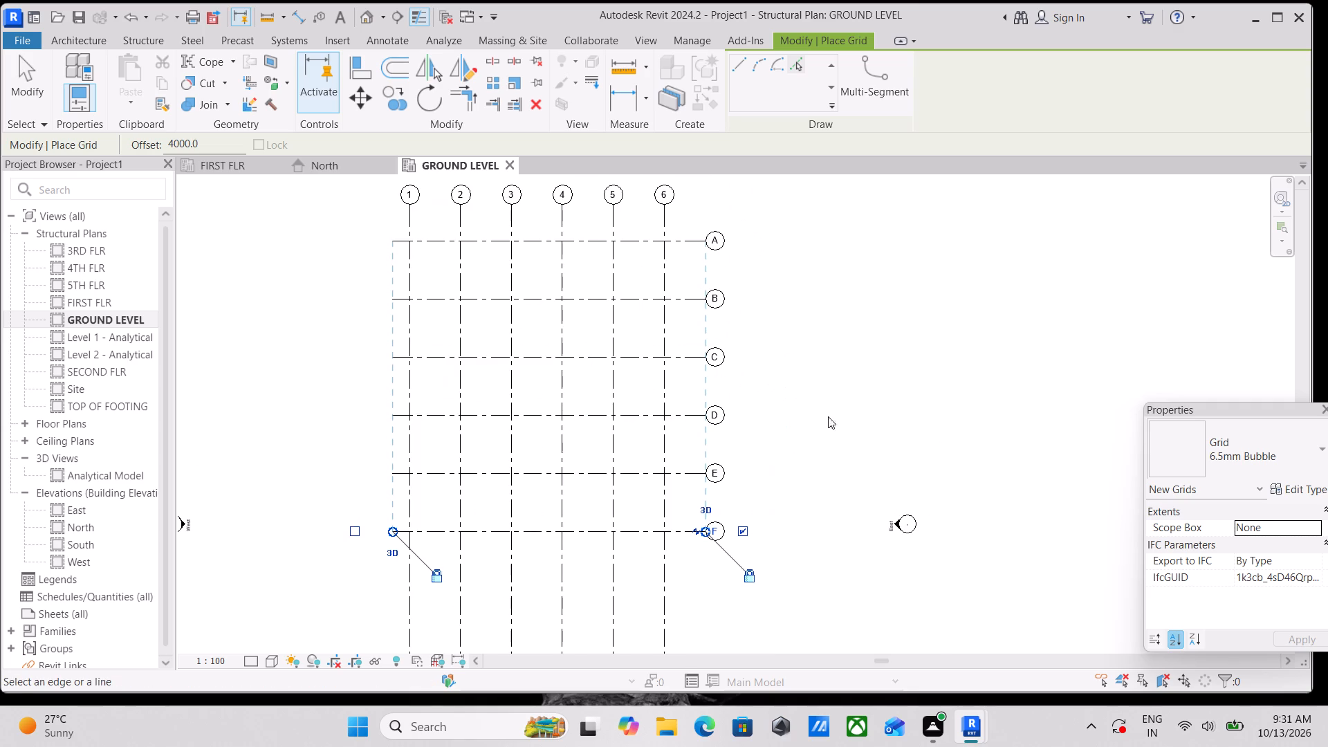
pyautogui.scroll(1, 822, 338)
pyautogui.scroll(-1, 837, 330)
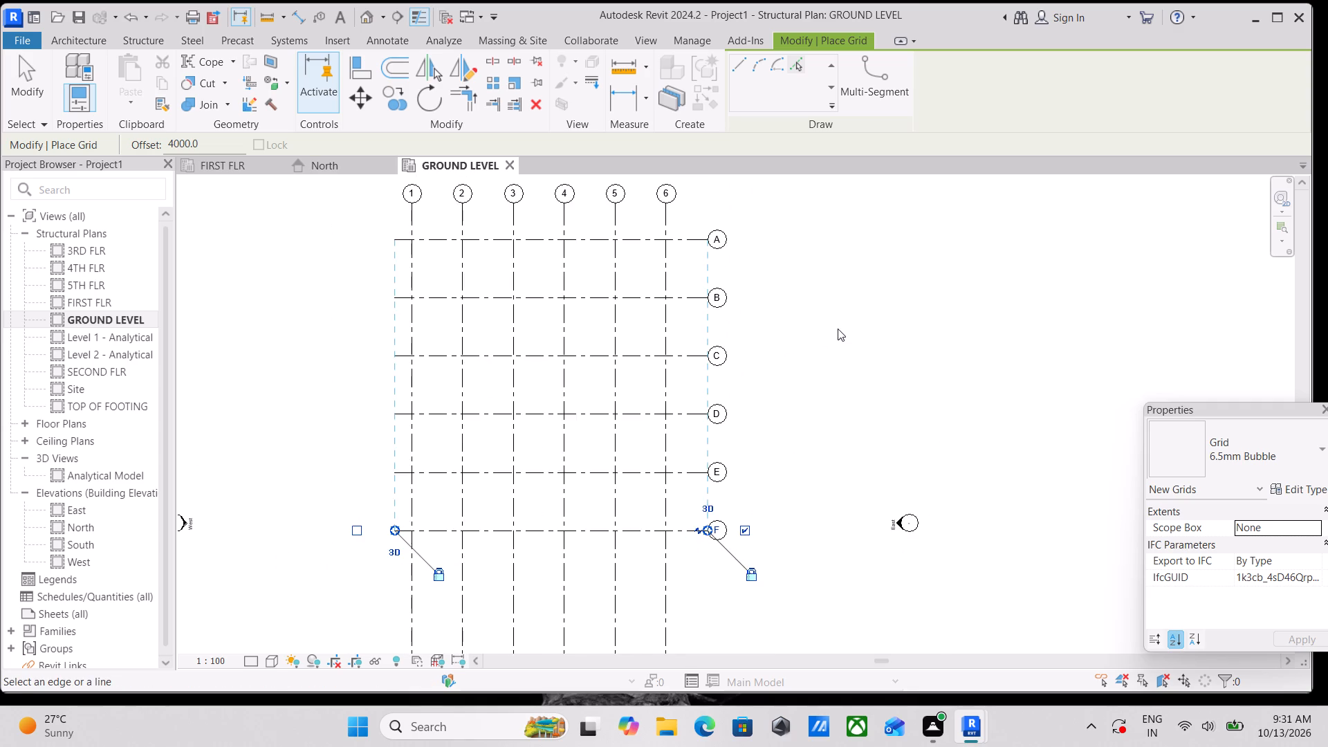
pyautogui.moveTo(838, 329); pyautogui.dragTo(870, 273, button='middle')
pyautogui.moveTo(870, 282); pyautogui.dragTo(890, 351, button='middle')
pyautogui.scroll(-3, 890, 351)
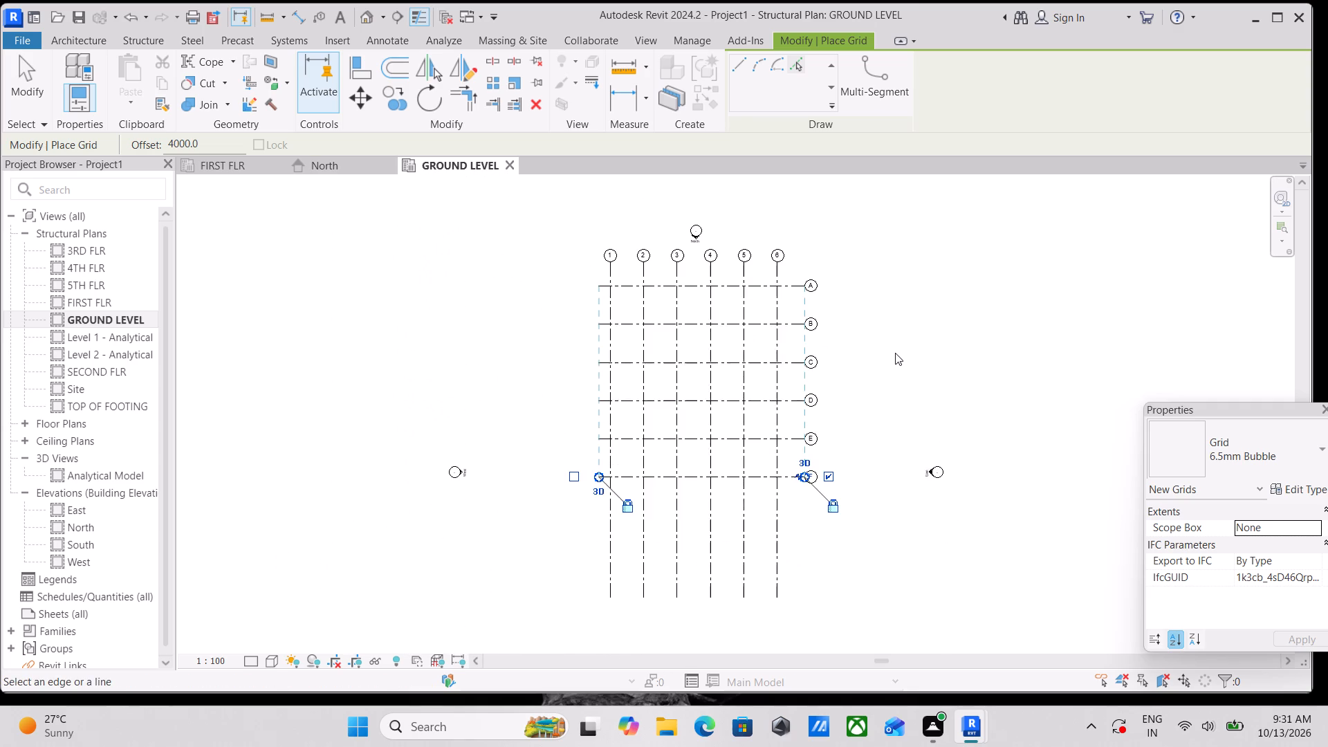
pyautogui.scroll(3, 895, 347)
pyautogui.moveTo(867, 334); pyautogui.dragTo(919, 408, button='middle')
pyautogui.press('Escape')
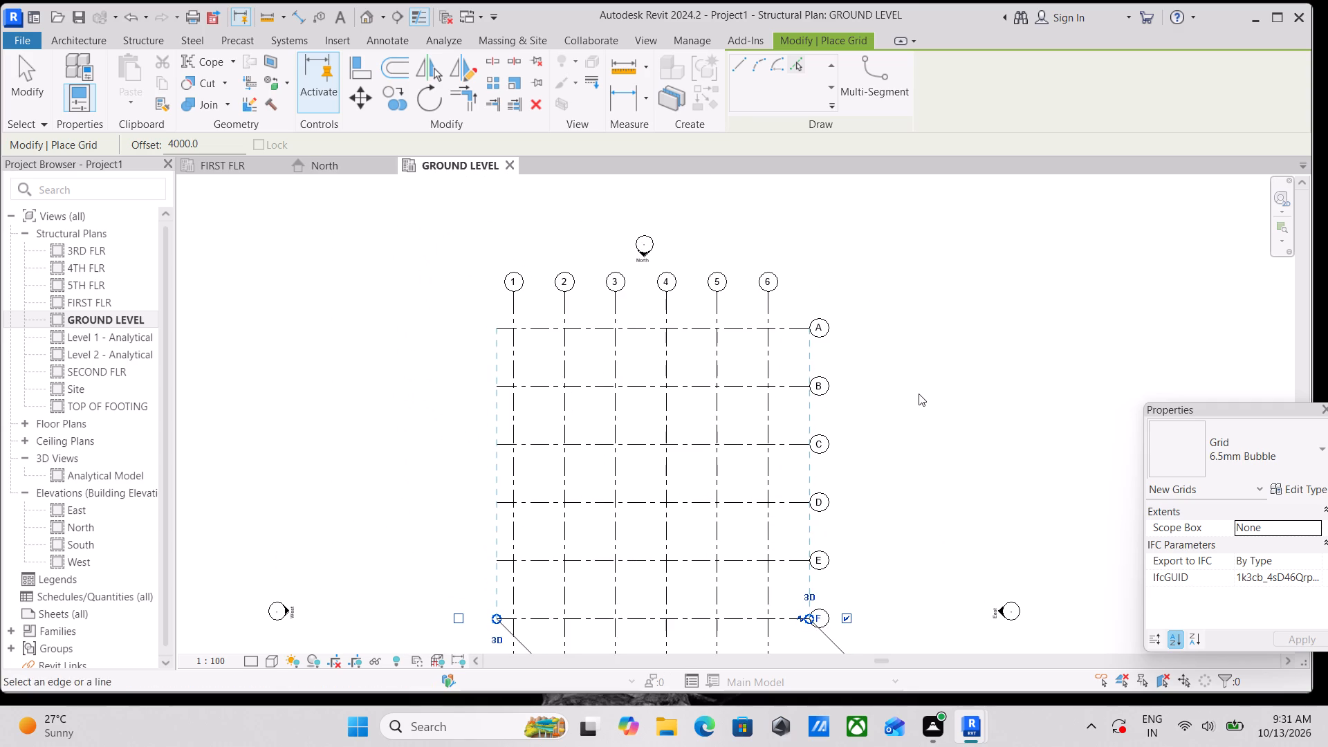
pyautogui.scroll(3, 610, 365)
pyautogui.moveTo(956, 342); pyautogui.dragTo(745, 300, button='middle')
pyautogui.press('Escape')
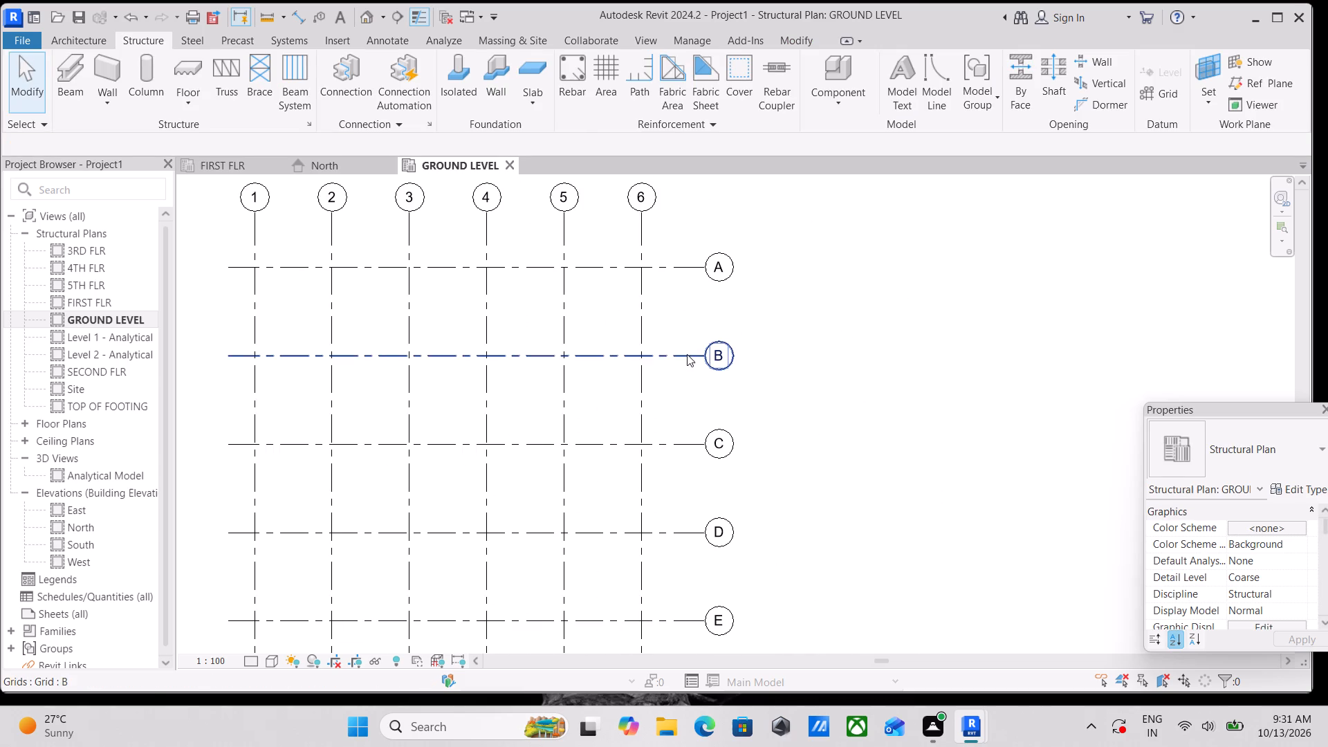
# Extend the east ends of horizontal grids A to F farther east, moving their bubbles well clear of grid 6.
pyautogui.click(687, 354)
pyautogui.scroll(-2, 717, 396)
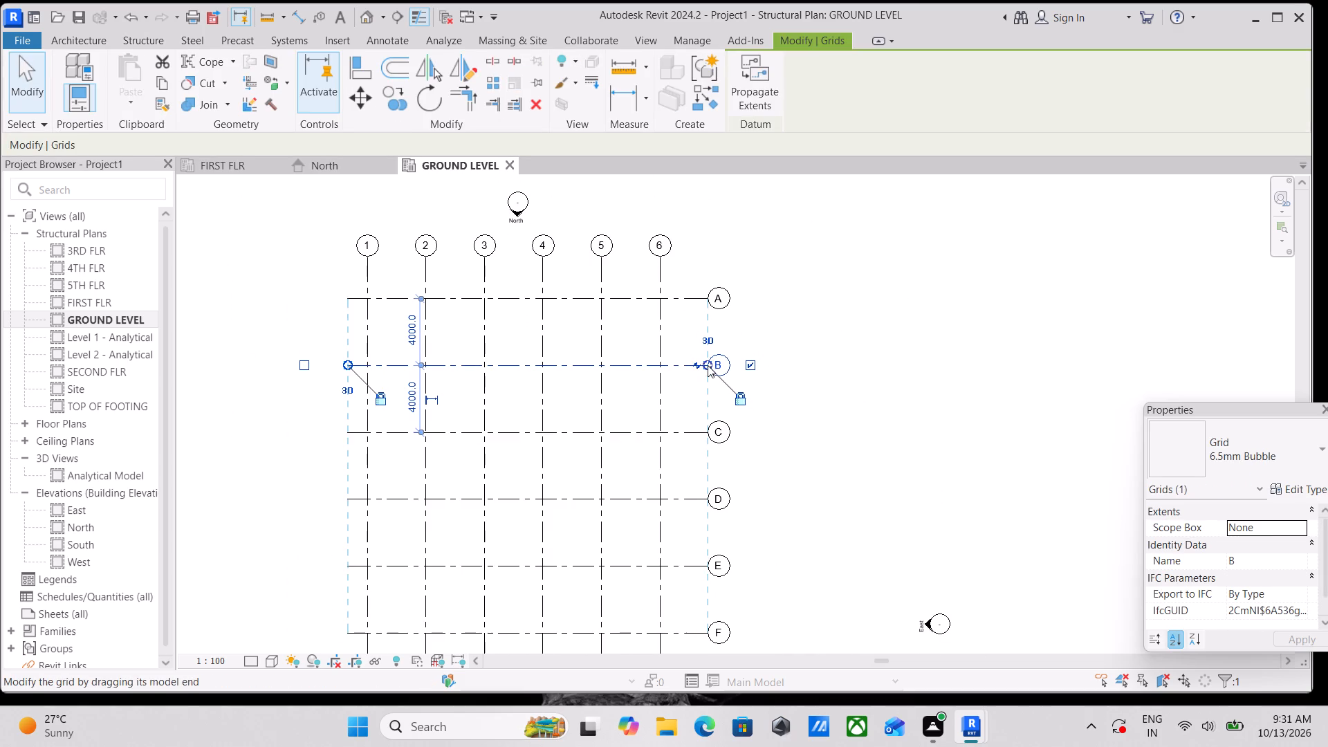
pyautogui.moveTo(708, 365); pyautogui.dragTo(786, 363)
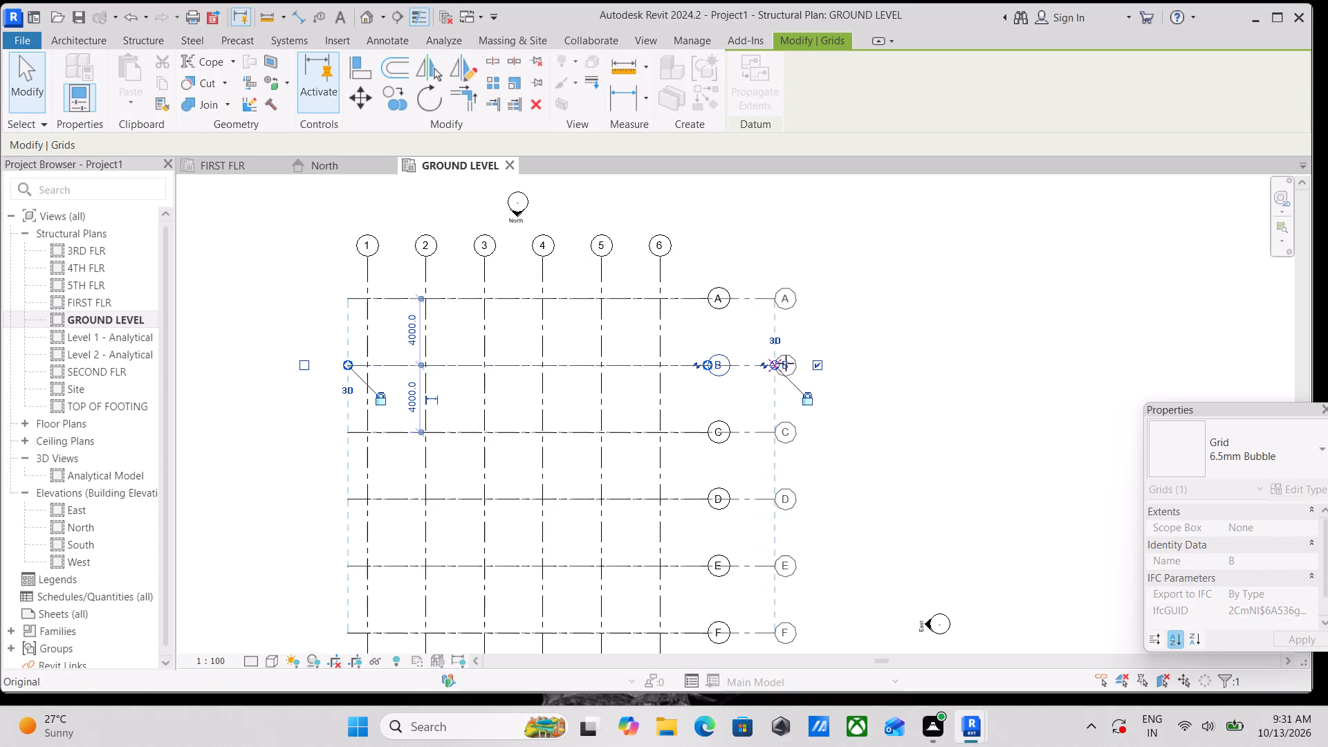
pyautogui.moveTo(786, 363); pyautogui.dragTo(820, 365)
# Extend the north ends of vertical grids 1 to 6 so their bubbles sit beyond the North elevation marker.
pyautogui.scroll(-1, 701, 242)
pyautogui.moveTo(701, 242); pyautogui.dragTo(824, 292, button='middle')
pyautogui.click(638, 313)
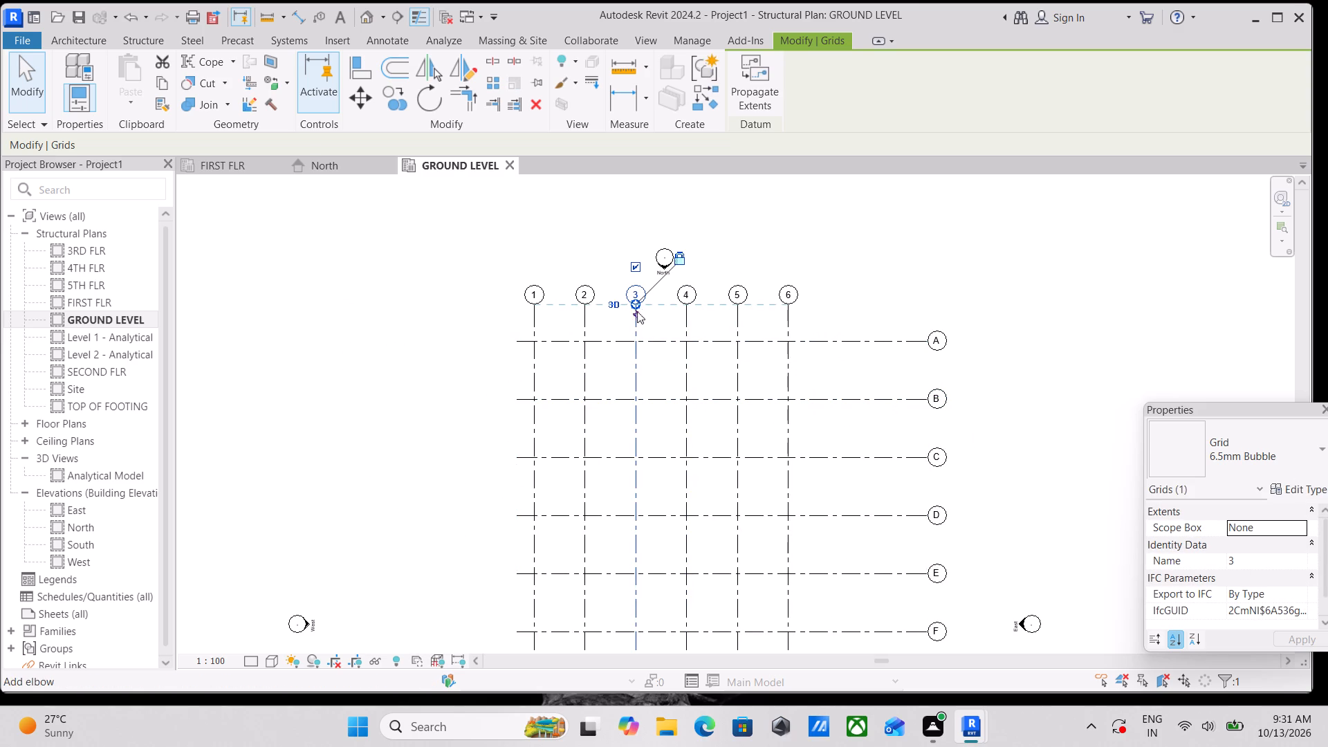
pyautogui.moveTo(638, 304); pyautogui.dragTo(631, 210)
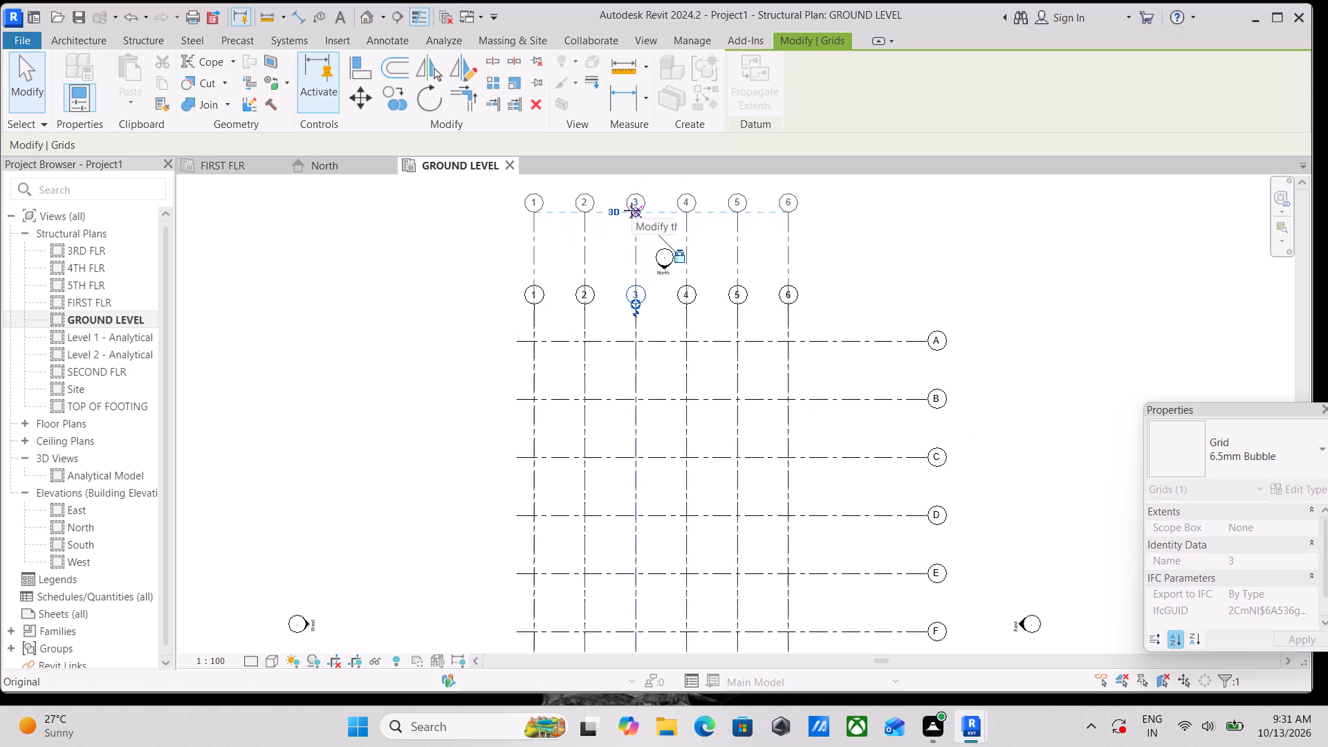
pyautogui.moveTo(631, 210); pyautogui.dragTo(632, 206)
pyautogui.scroll(-1, 905, 344)
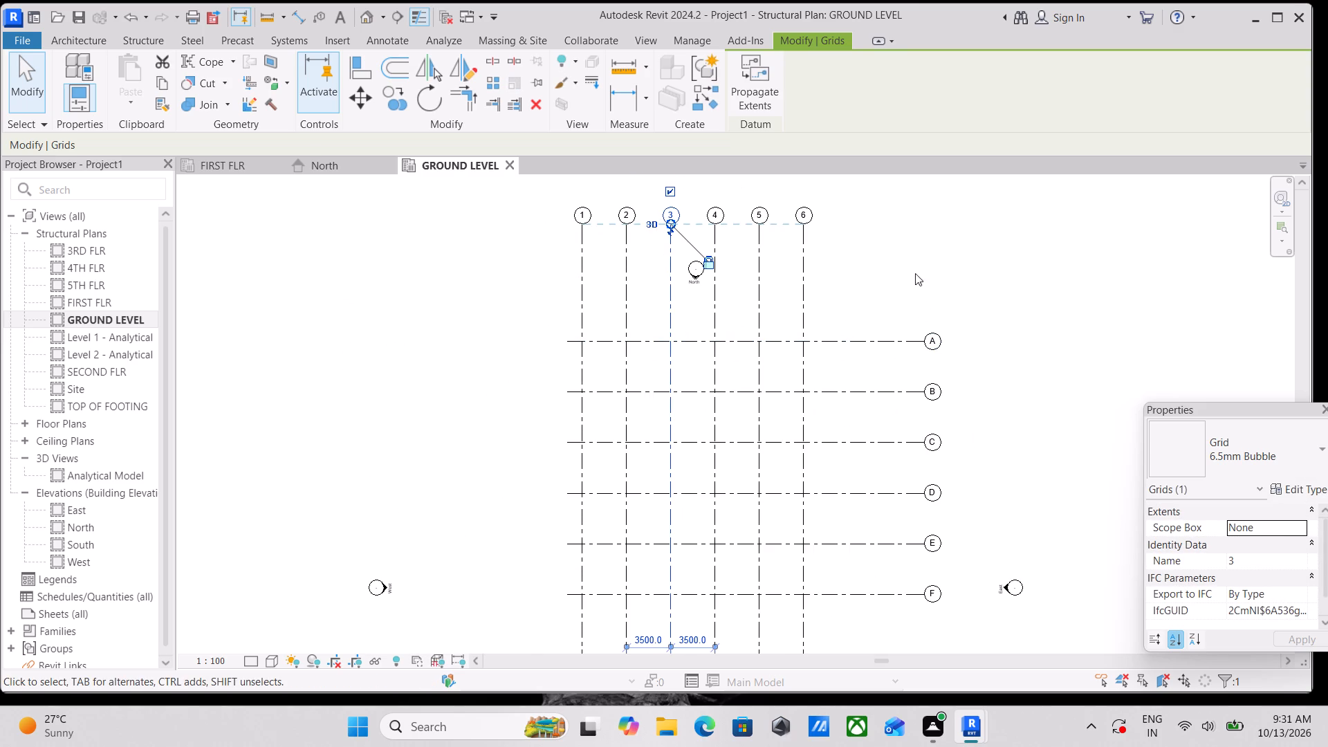
pyautogui.moveTo(879, 262); pyautogui.dragTo(764, 217, button='middle')
pyautogui.press('Escape')
# Place an M_Footing-Rectangular 1800 x 1200 x 450mm isolated foundation at the intersection of grids 1 and A.
pyautogui.scroll(3, 621, 287)
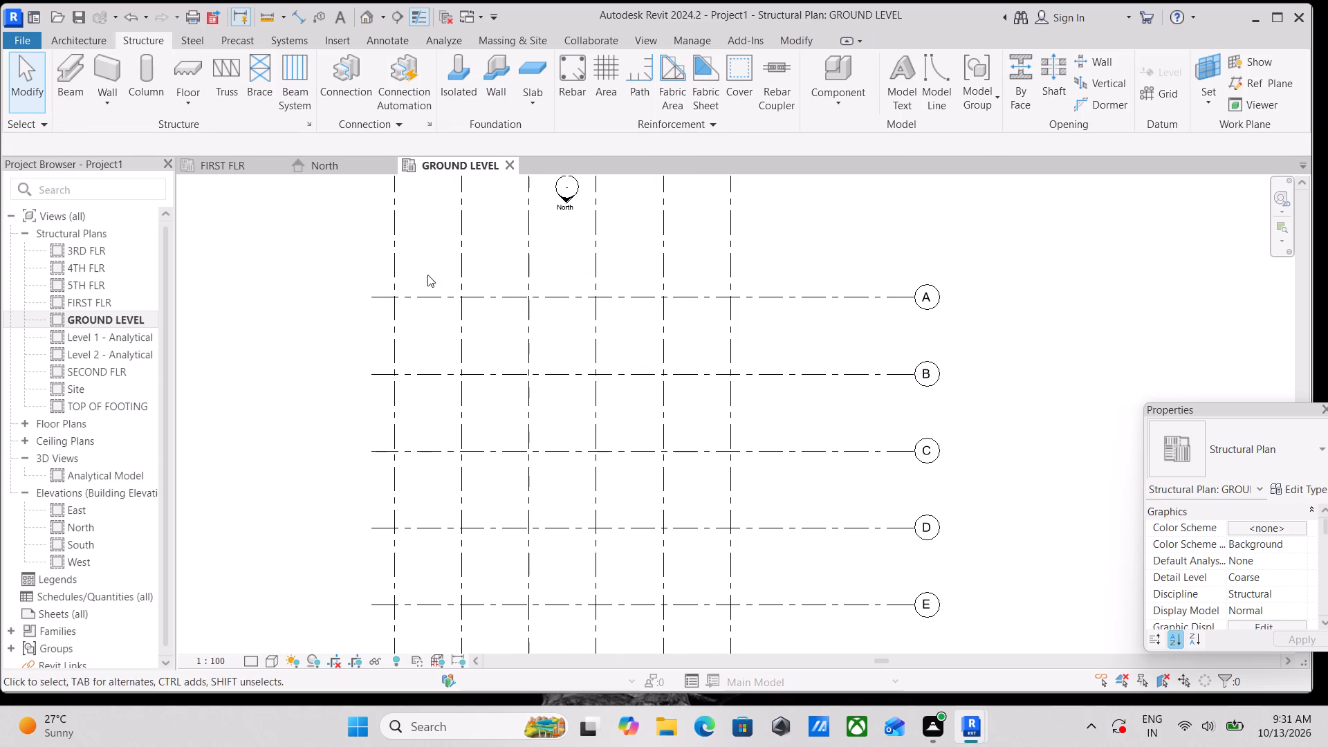
pyautogui.moveTo(444, 258); pyautogui.dragTo(465, 304, button='middle')
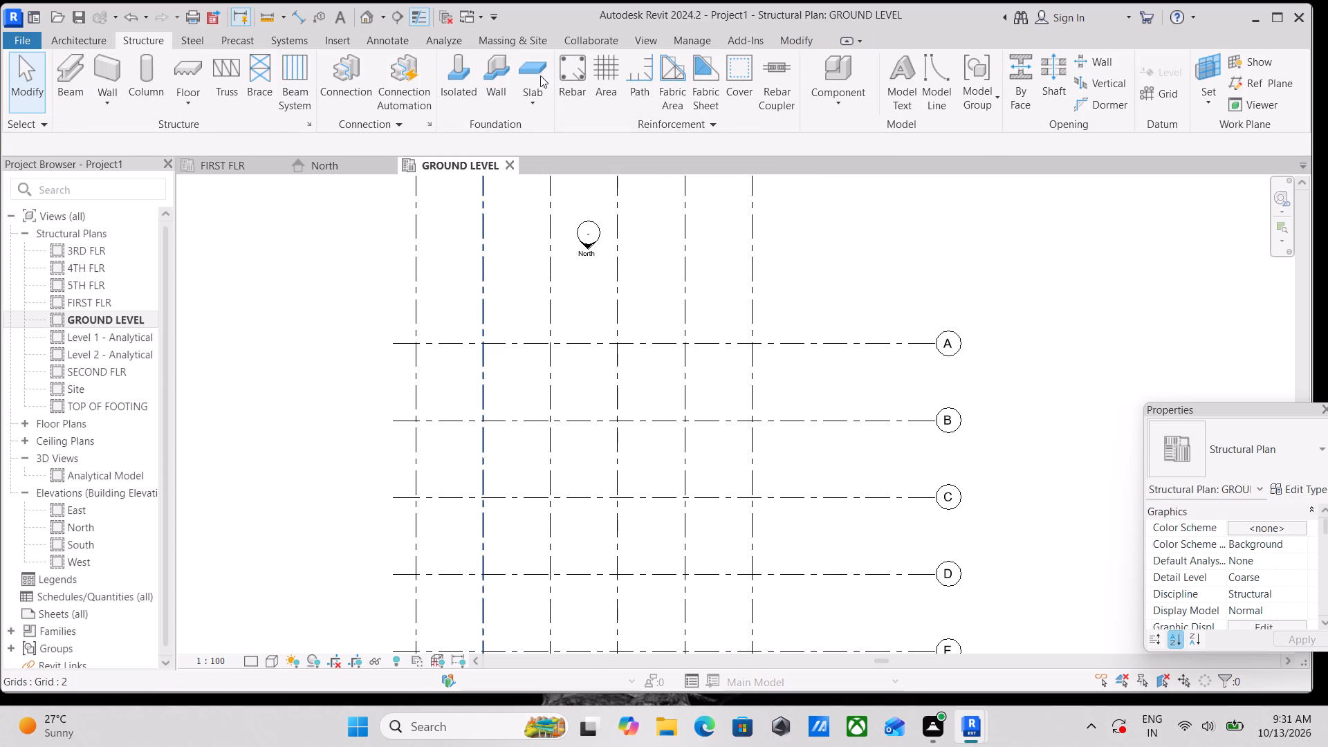
pyautogui.click(451, 85)
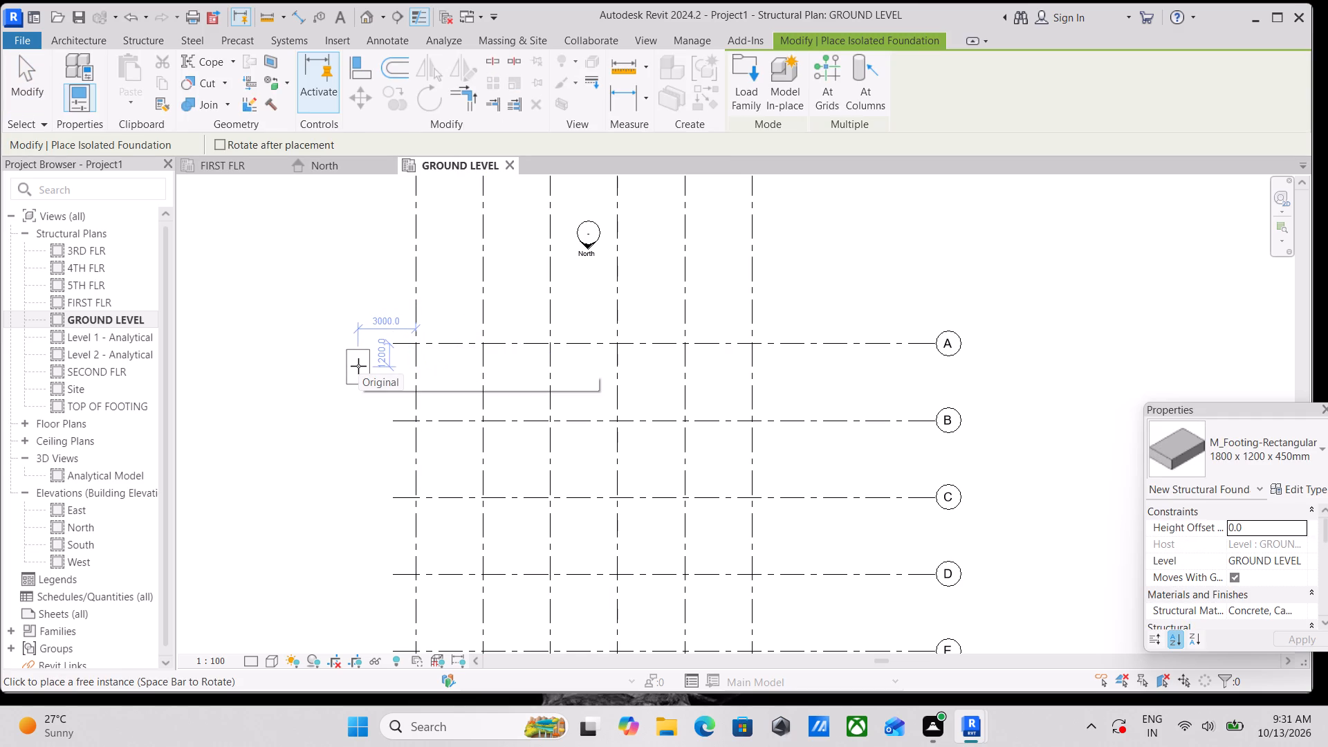
pyautogui.scroll(2, 358, 366)
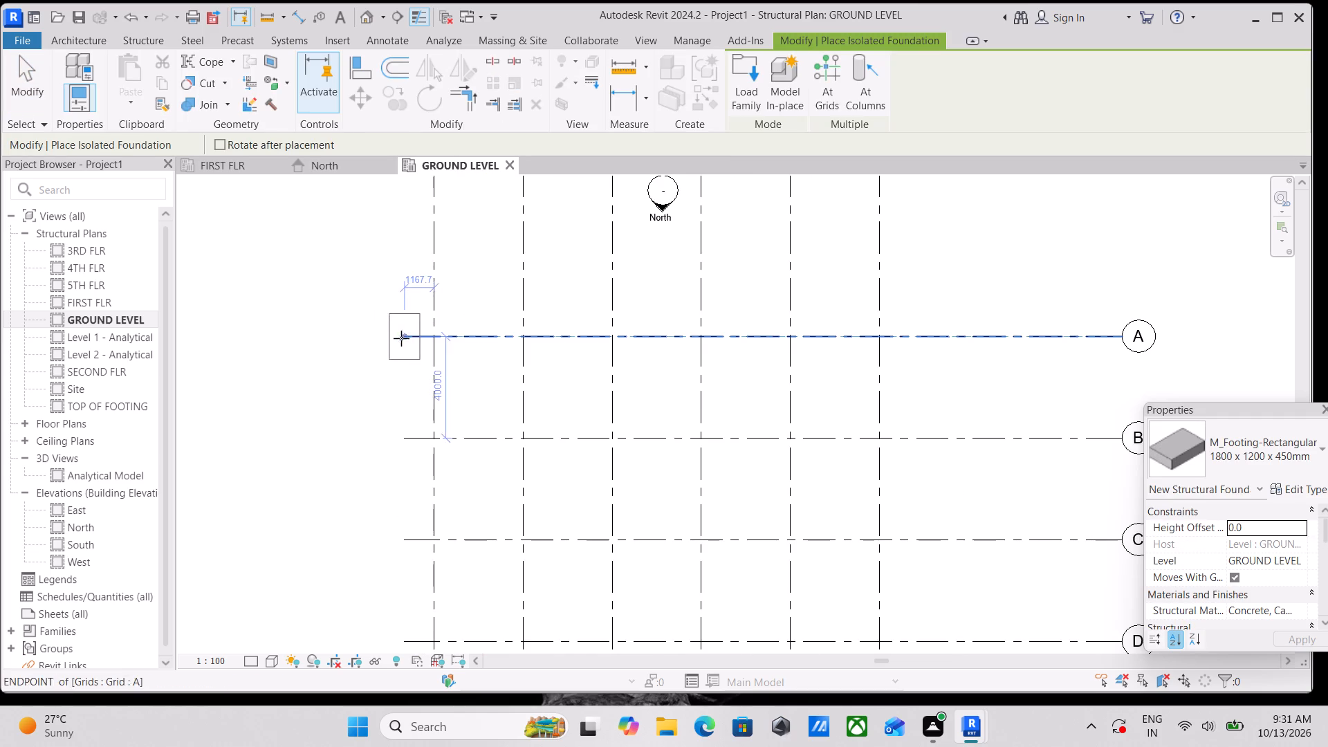
pyautogui.click(436, 338)
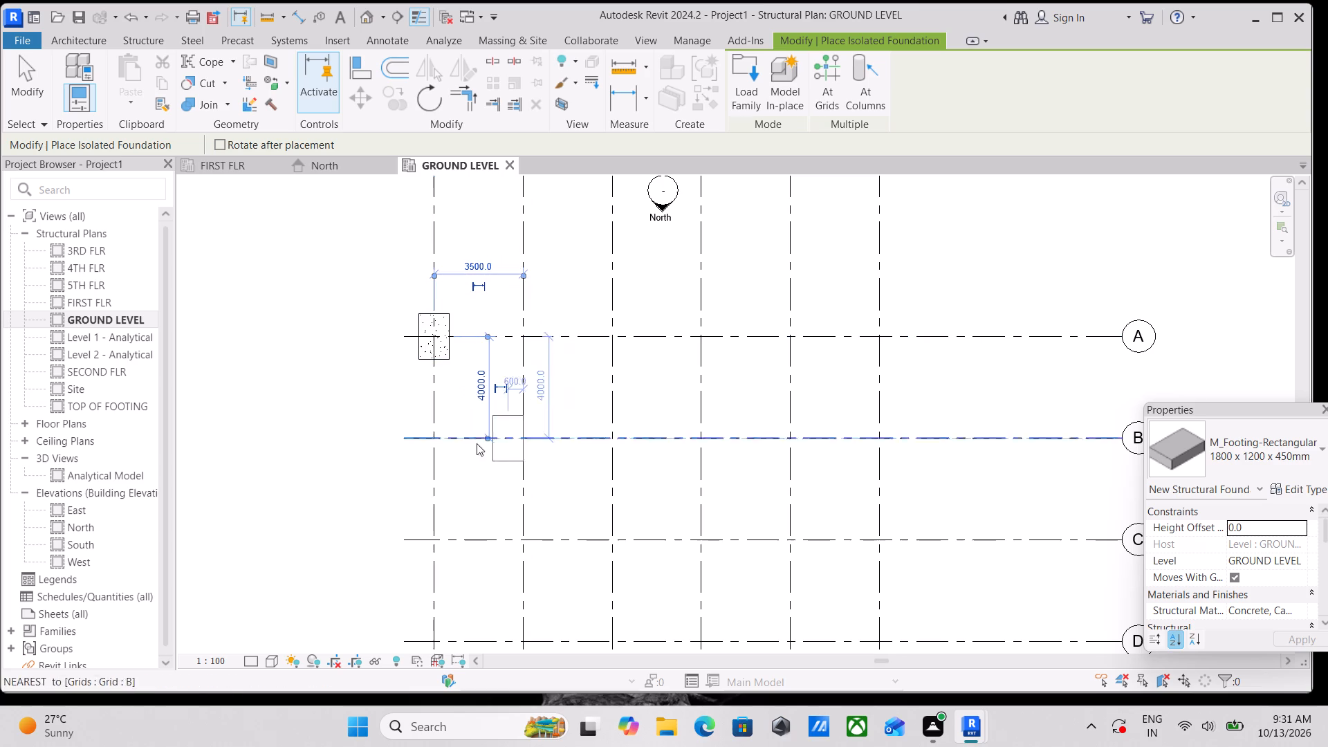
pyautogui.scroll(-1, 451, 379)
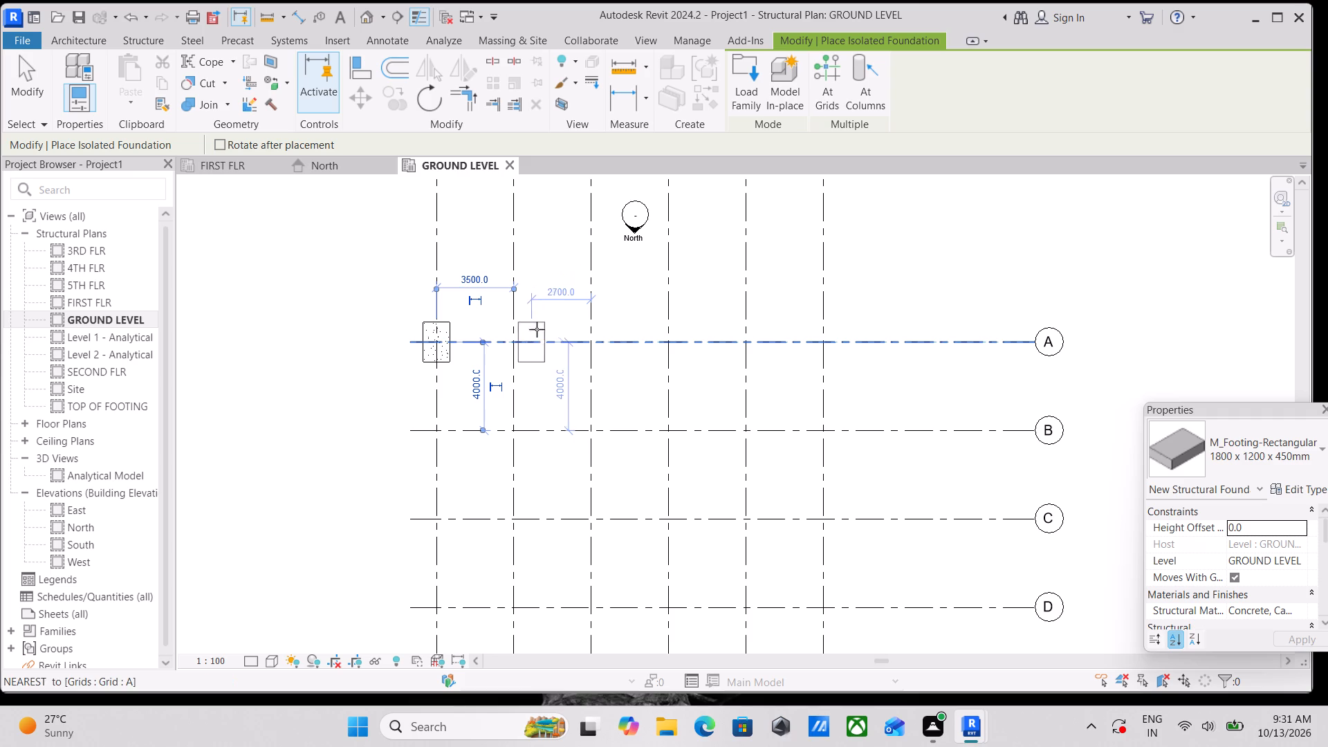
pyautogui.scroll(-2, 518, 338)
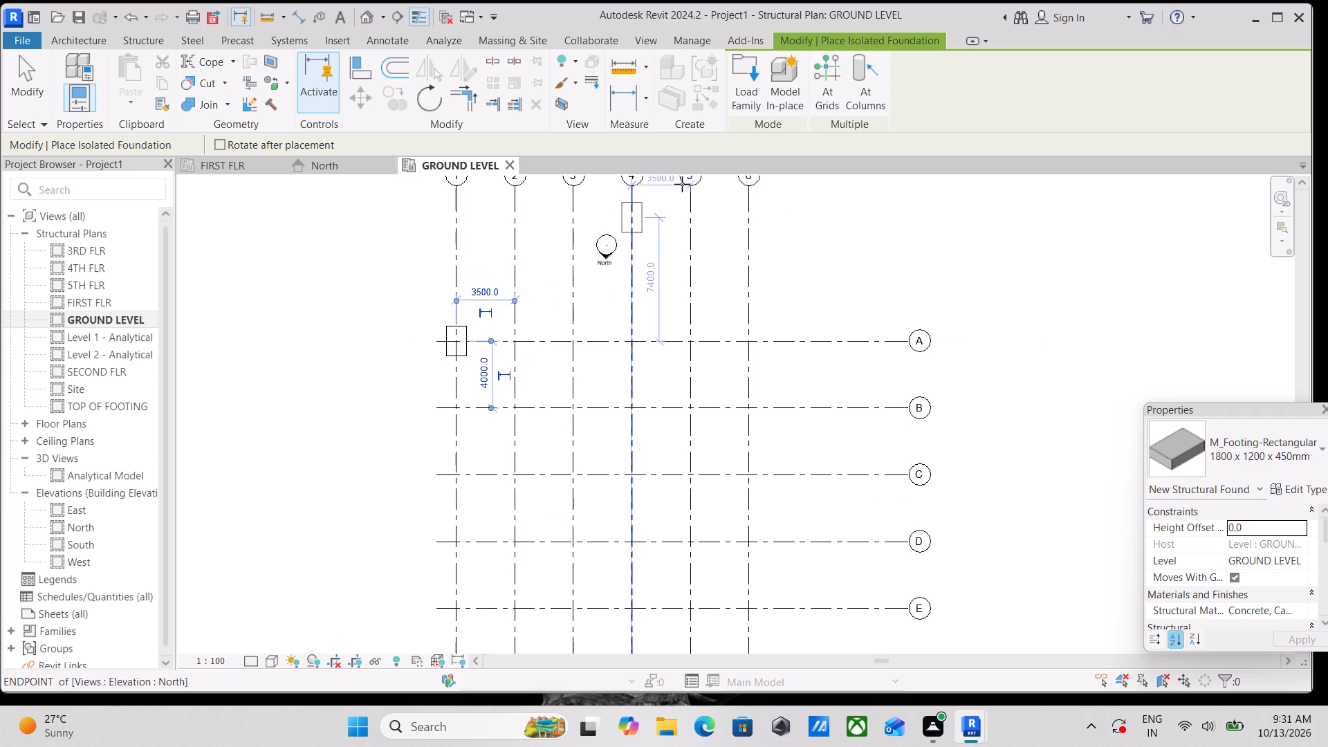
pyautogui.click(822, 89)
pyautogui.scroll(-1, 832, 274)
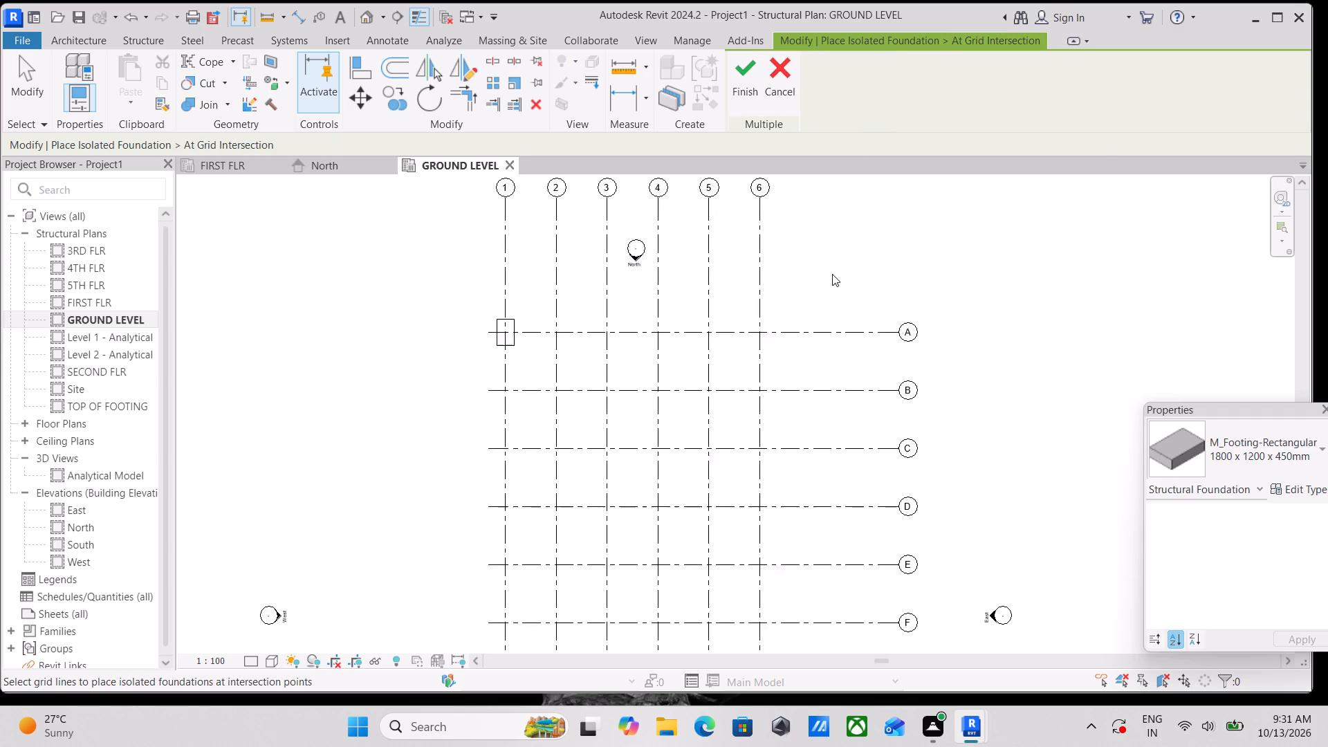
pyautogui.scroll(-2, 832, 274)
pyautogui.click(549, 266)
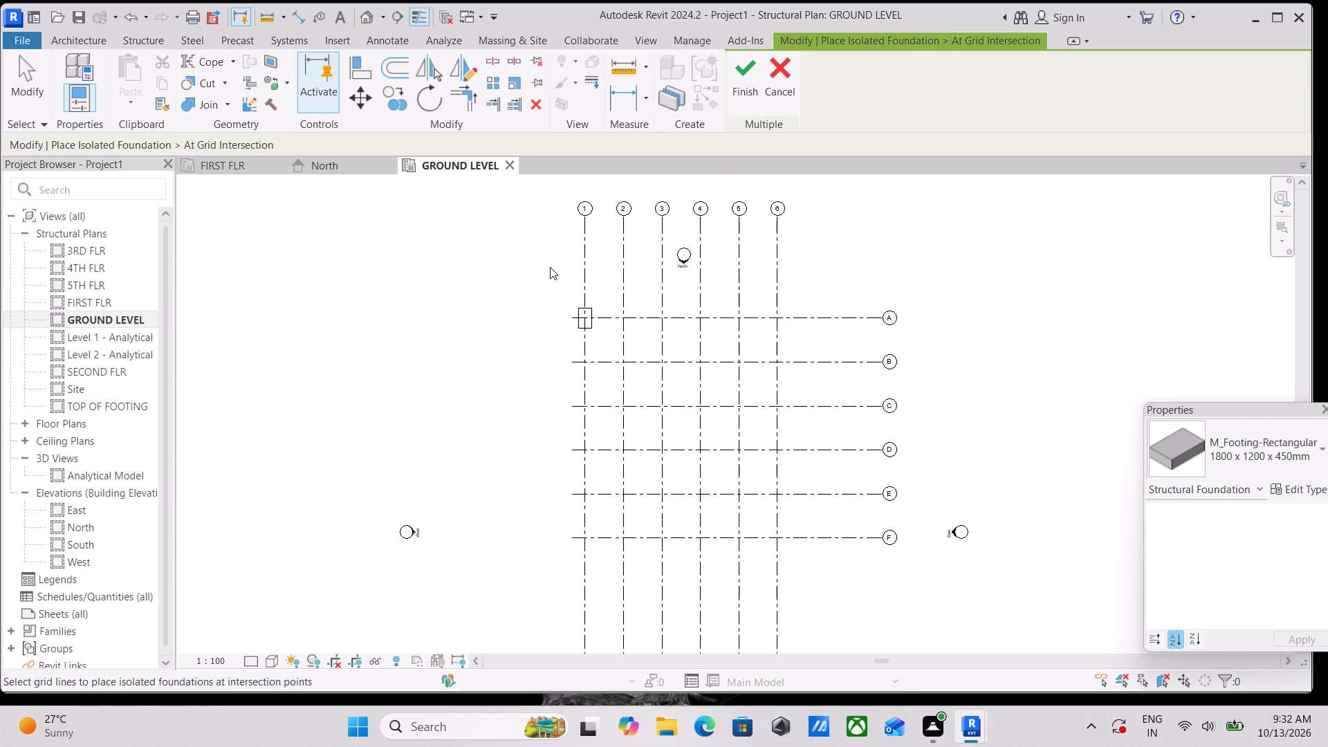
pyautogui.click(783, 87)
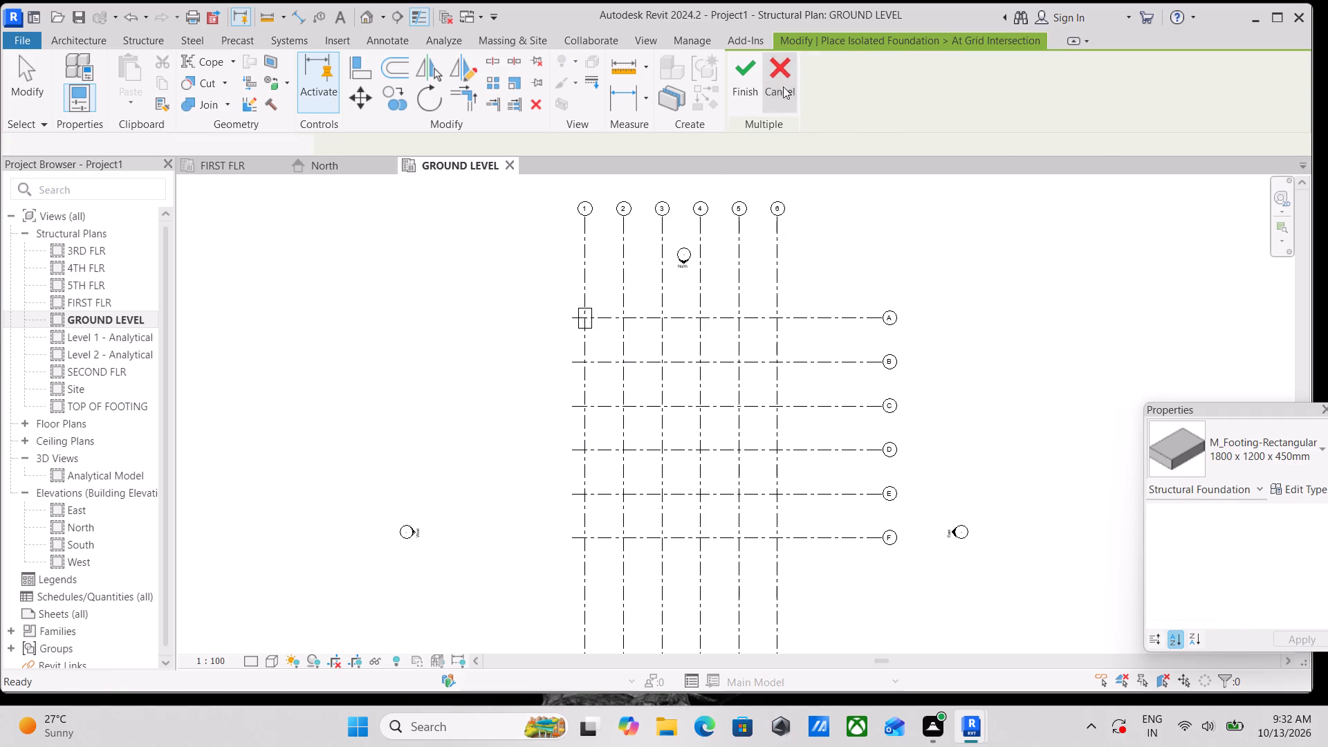
# Place another 1800 x 1200 x 450mm rectangular isolated footing at the intersection of grids 2 and A.
pyautogui.scroll(1, 818, 100)
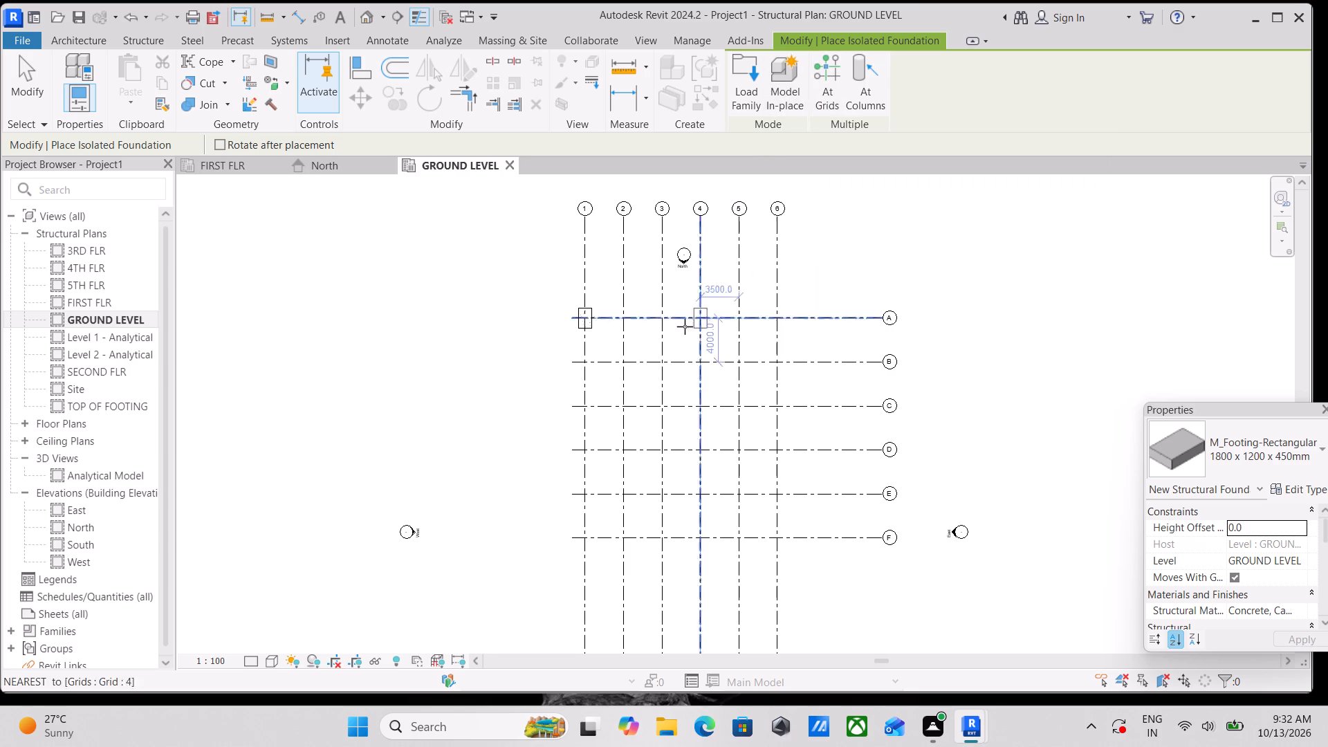
pyautogui.scroll(7, 609, 315)
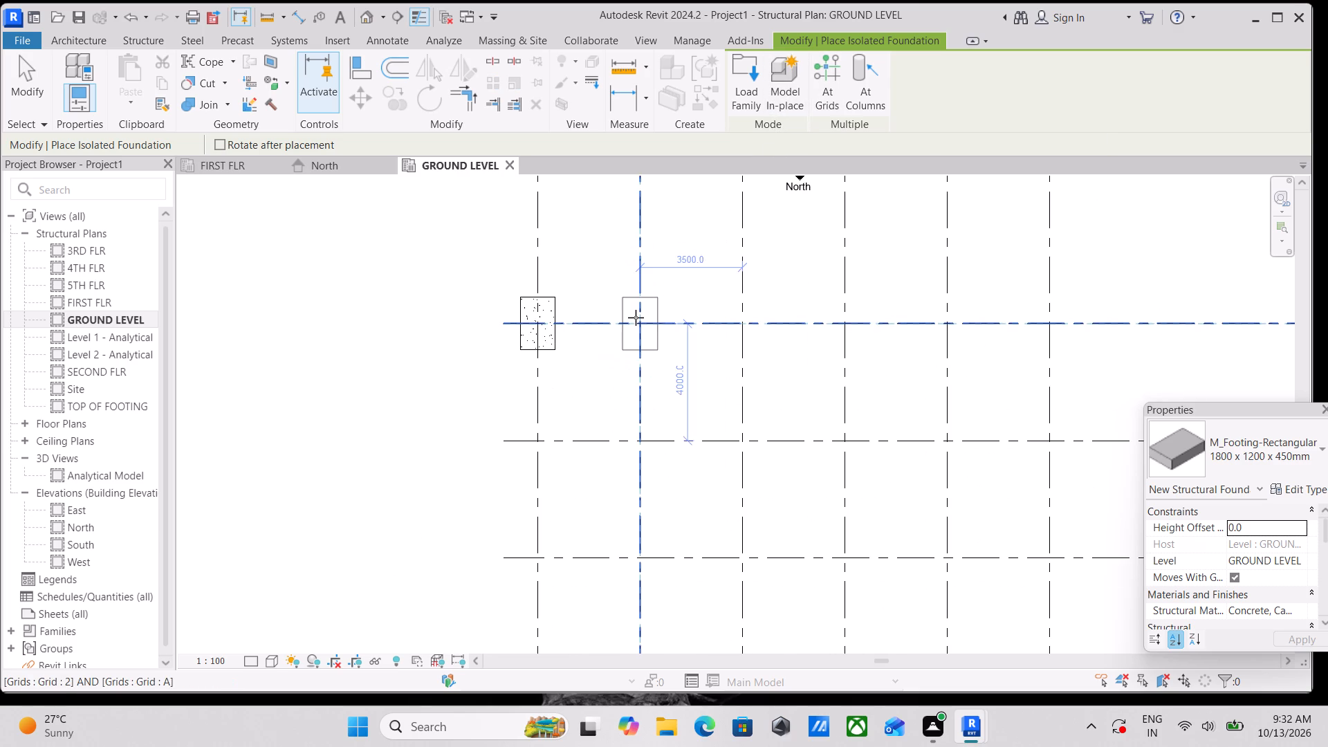
pyautogui.scroll(-1, 636, 317)
pyautogui.scroll(2, 636, 317)
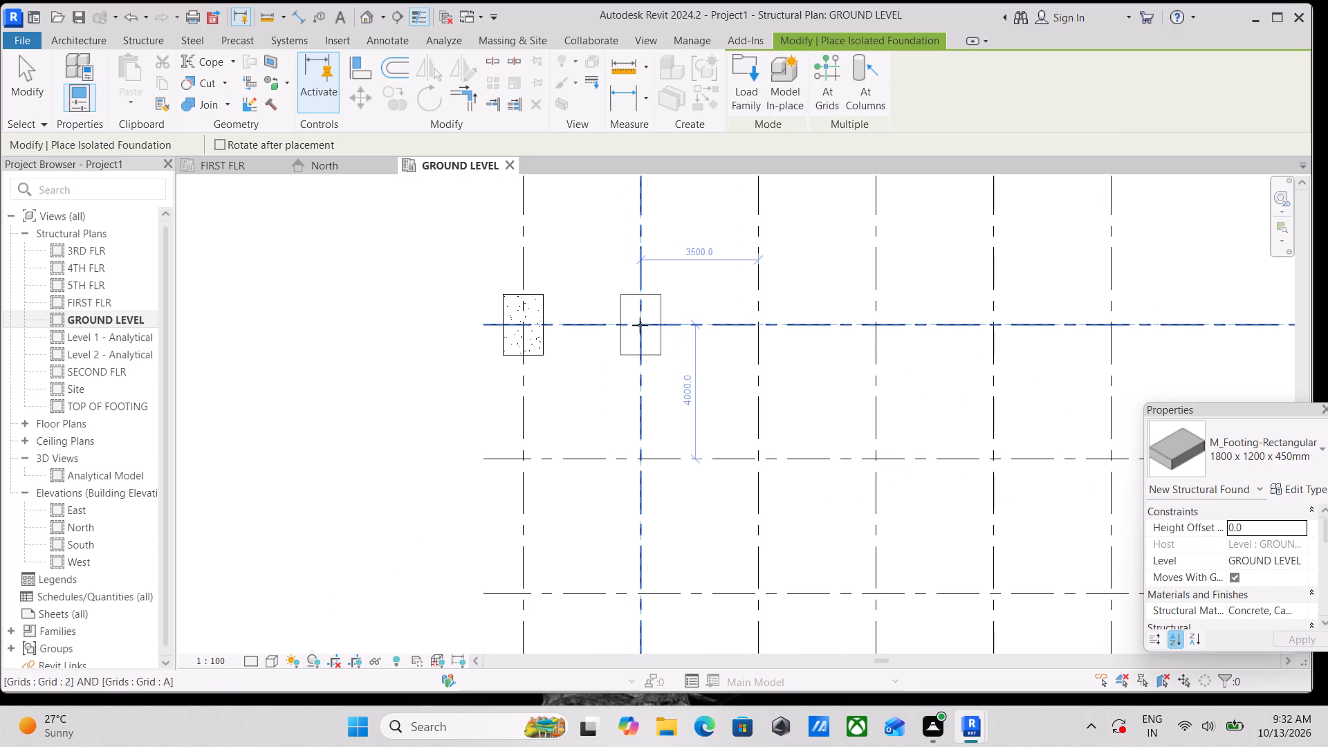
pyautogui.click(640, 325)
pyautogui.scroll(-2, 674, 305)
pyautogui.moveTo(675, 306); pyautogui.dragTo(479, 378, button='middle')
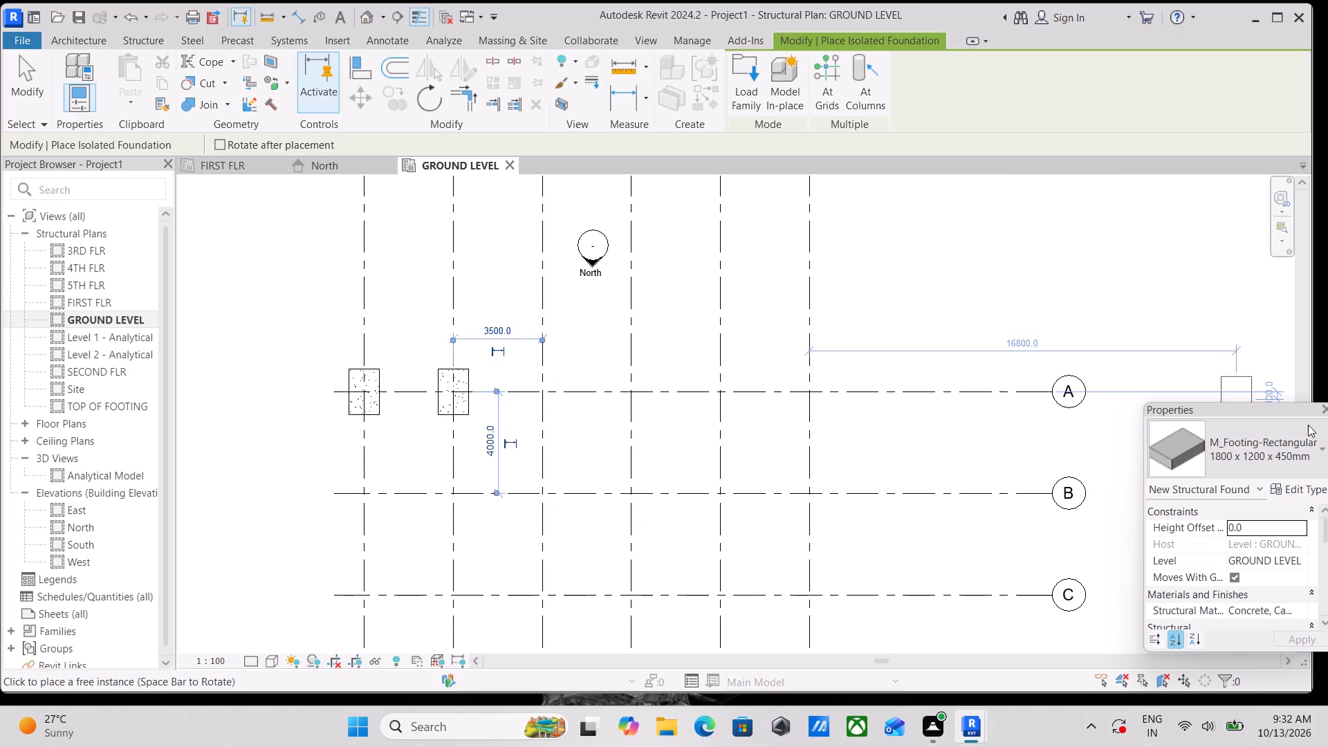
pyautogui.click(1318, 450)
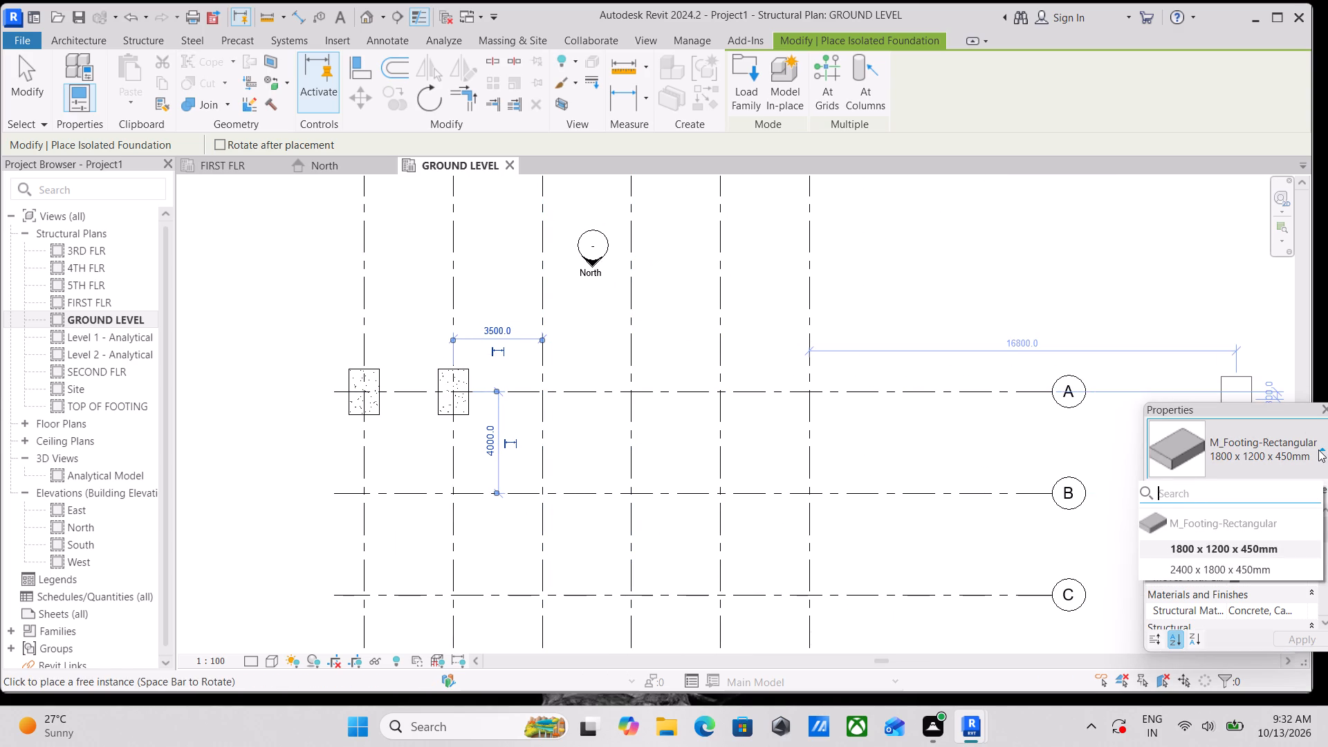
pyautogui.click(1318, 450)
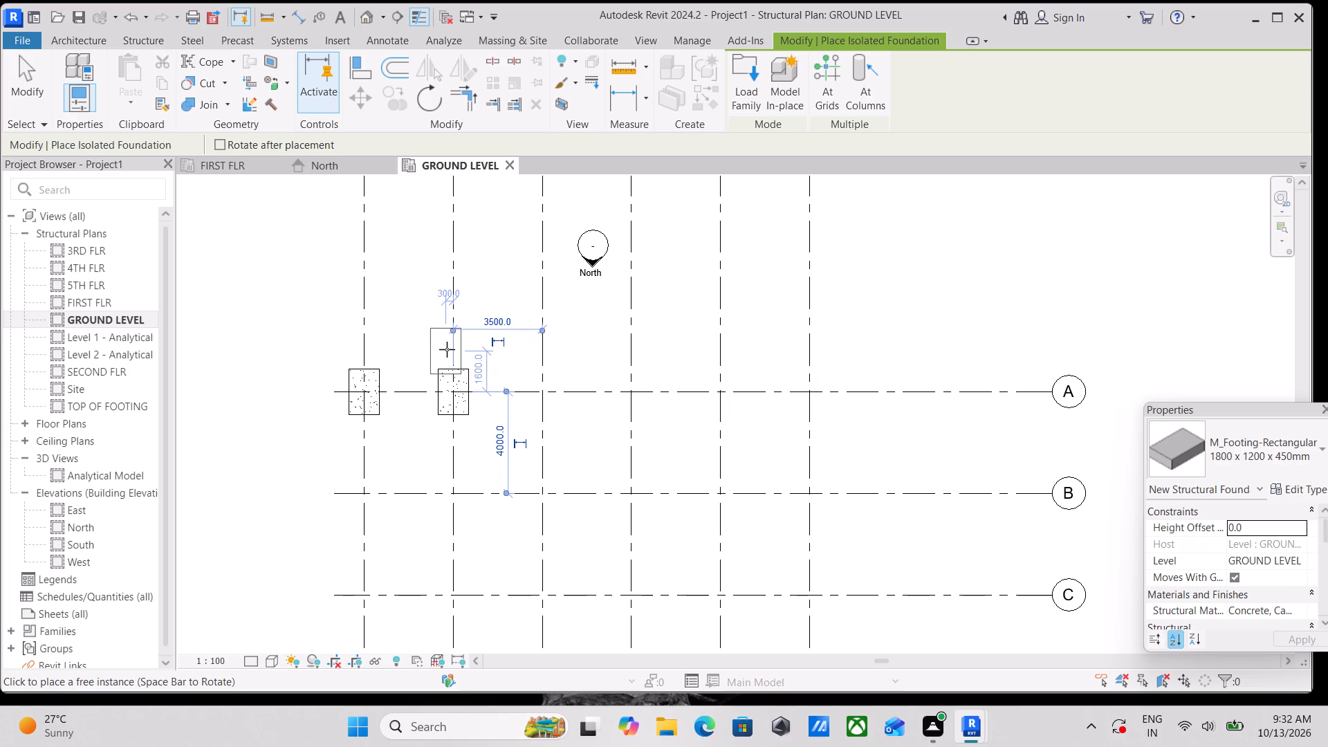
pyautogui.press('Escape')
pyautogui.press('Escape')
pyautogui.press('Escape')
# Delete the two isolated footings at the intersections of grid A with grids 2 and 1.
pyautogui.click(463, 370)
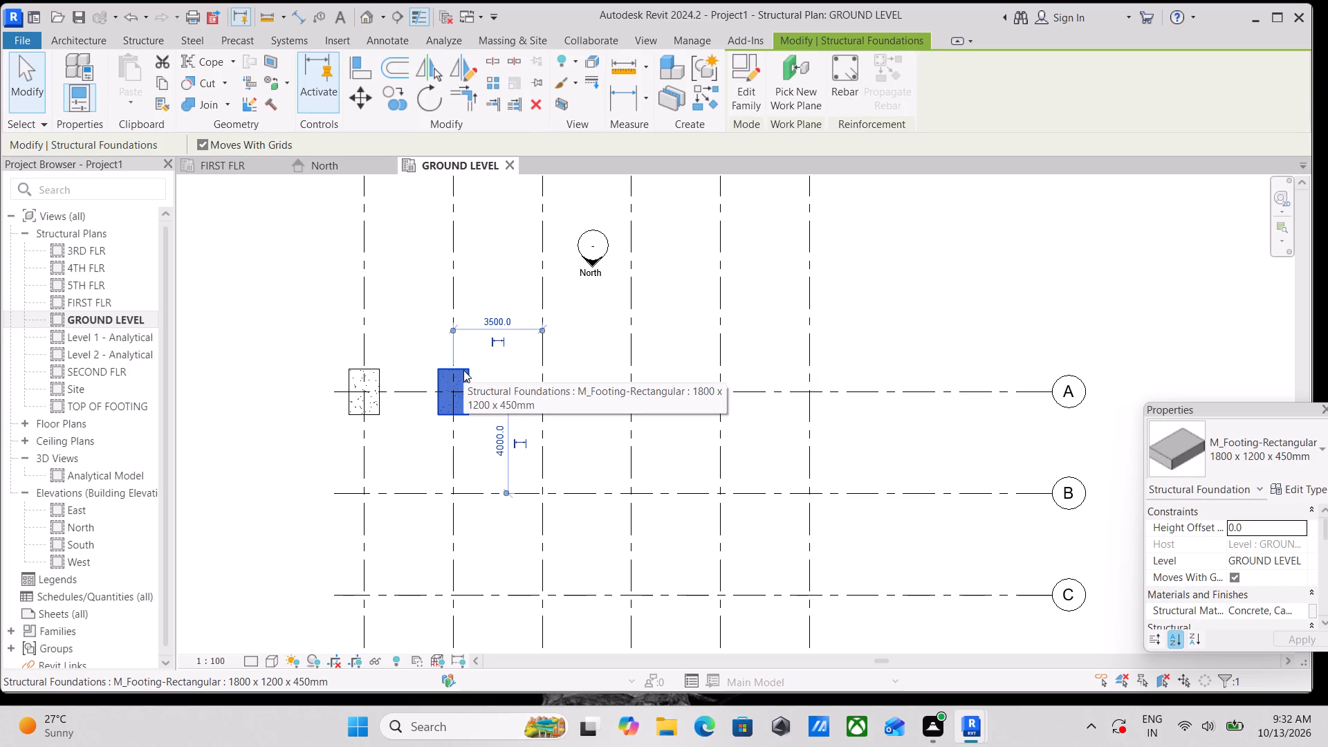
pyautogui.rightClick(463, 370)
pyautogui.click(520, 484)
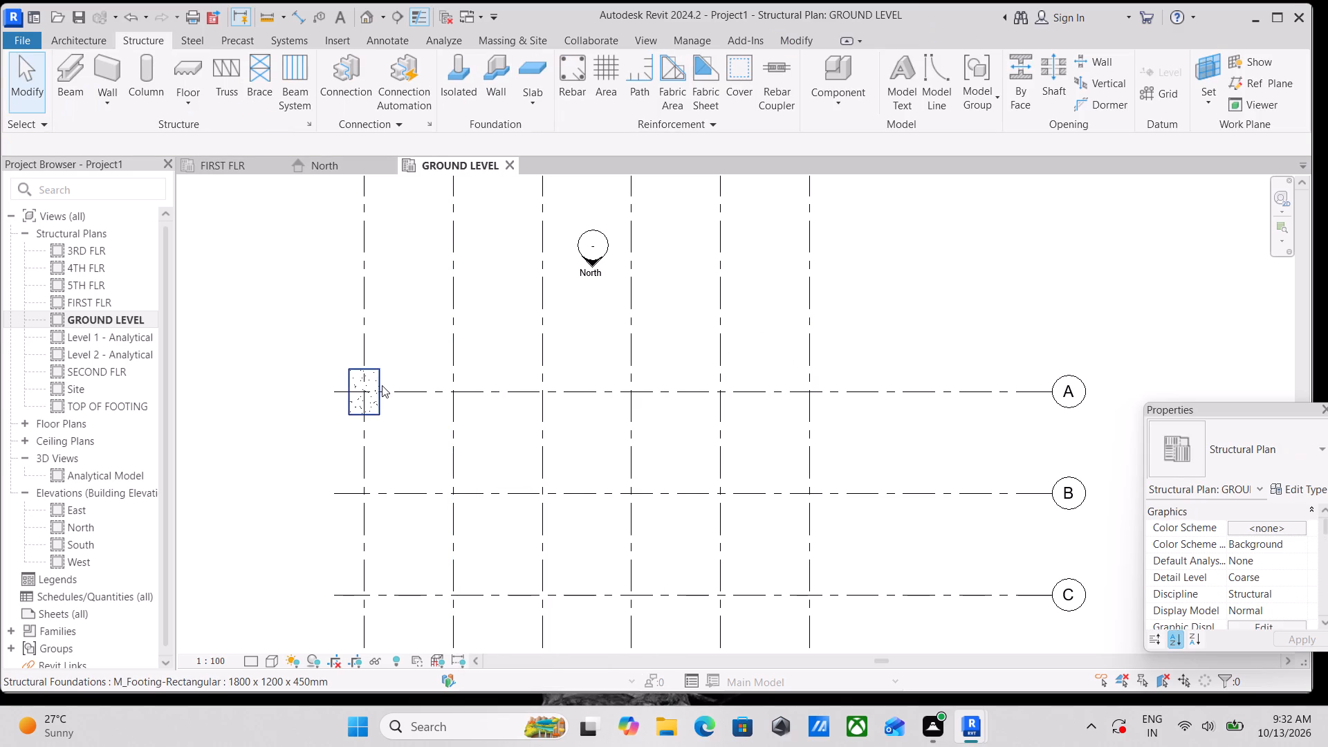
pyautogui.click(379, 376)
pyautogui.rightClick(379, 376)
pyautogui.click(454, 478)
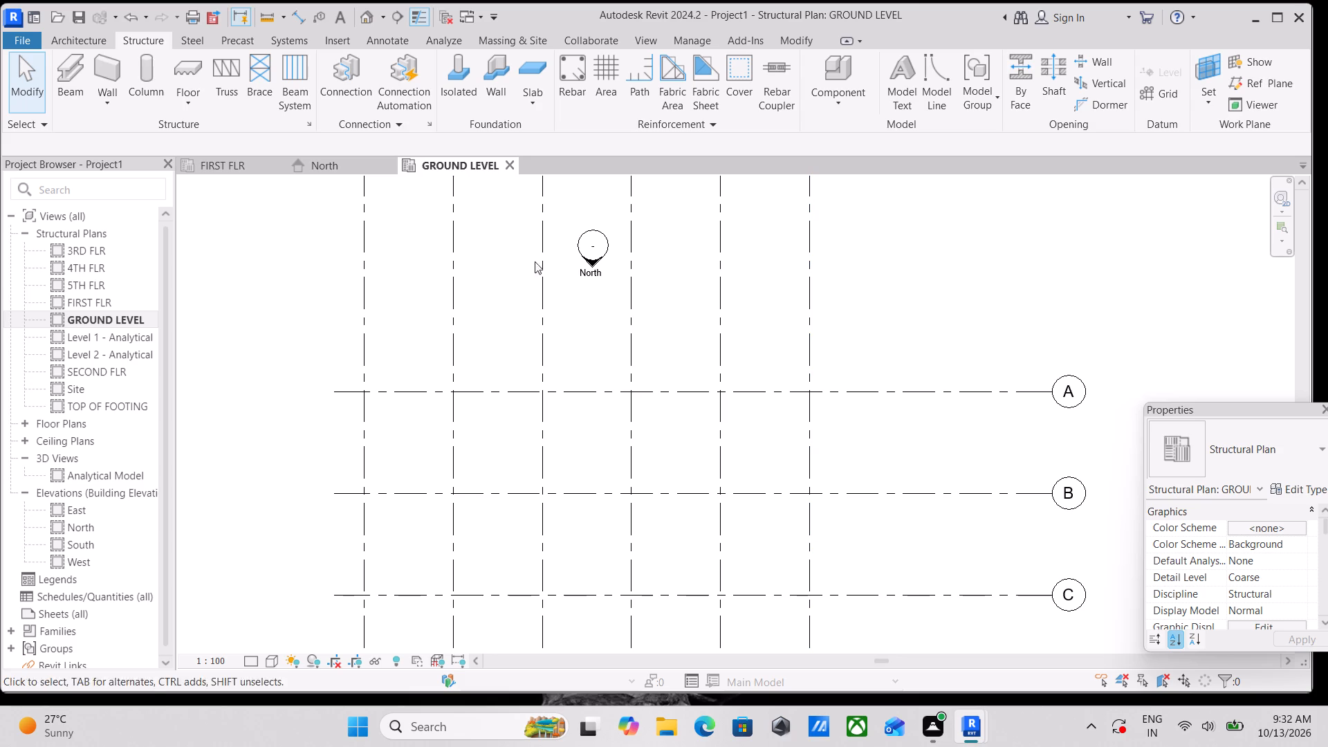
# Place an M_Footing-Rectangular 2400 x 1800 x 450mm isolated foundation at the intersection of grids 1 and A.
pyautogui.click(463, 76)
pyautogui.click(1298, 450)
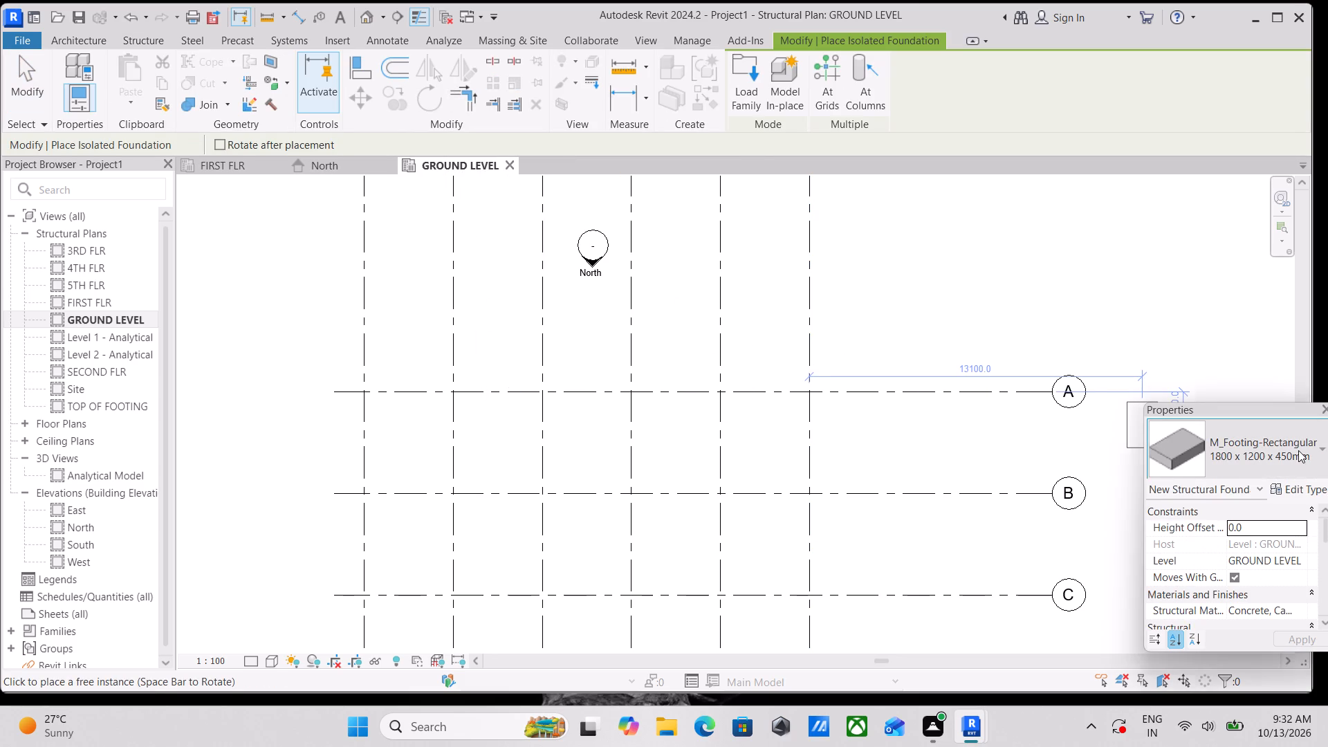
pyautogui.click(1230, 575)
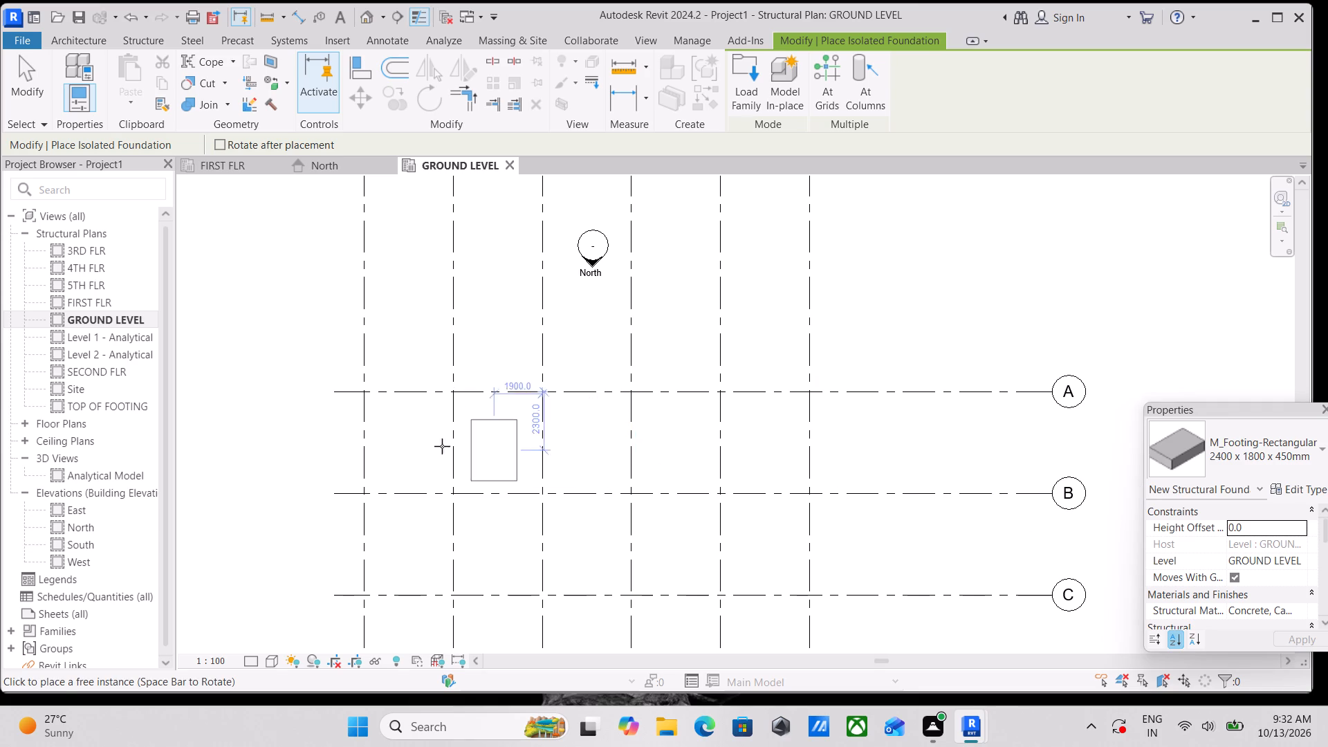
pyautogui.scroll(2, 340, 414)
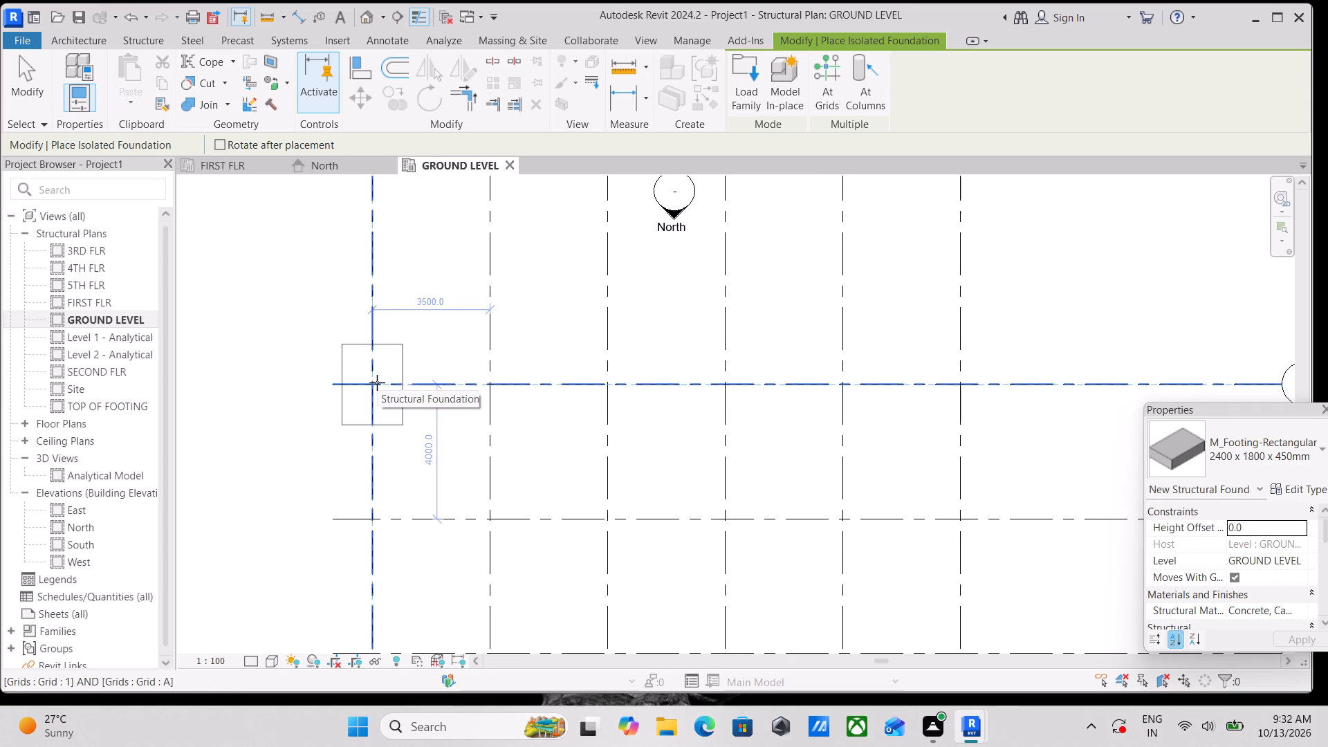
pyautogui.click(377, 382)
pyautogui.scroll(-3, 402, 289)
pyautogui.moveTo(402, 299); pyautogui.dragTo(385, 373, button='middle')
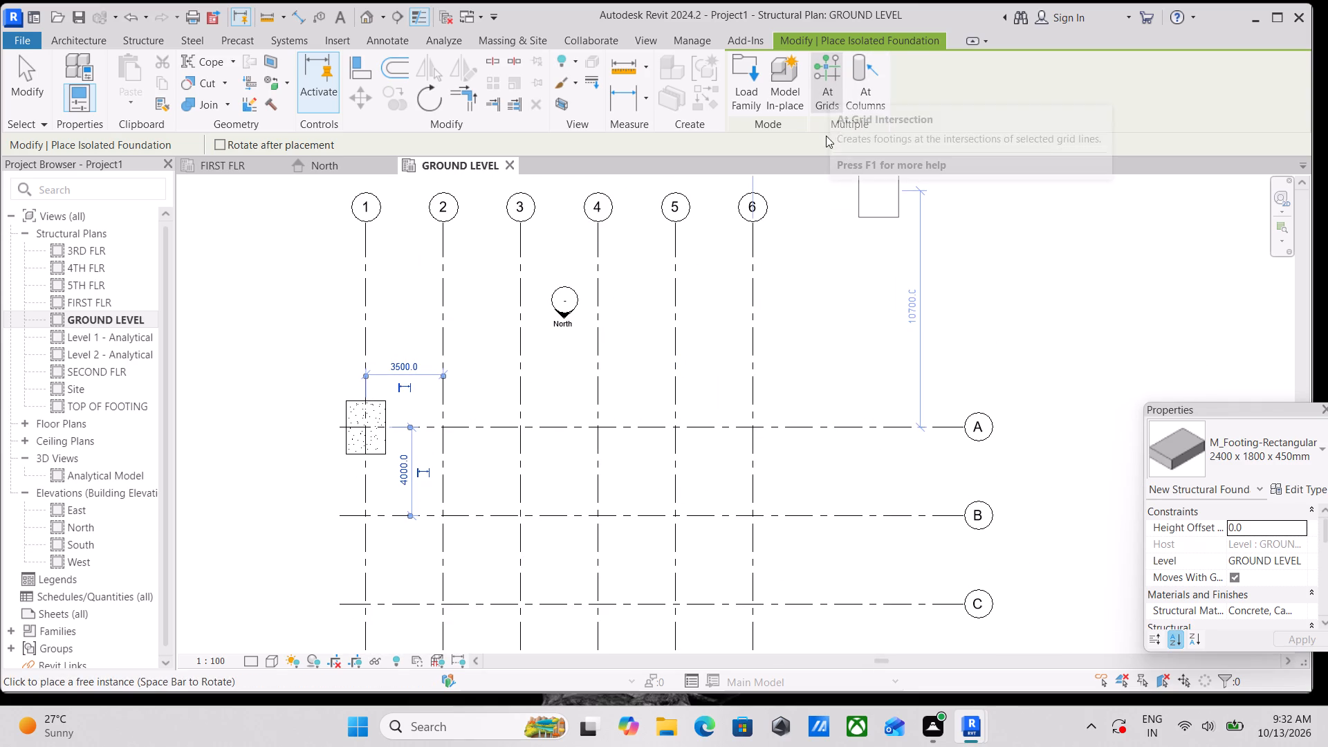
# Place 2400 x 1800 x 450mm isolated footings at all intersections of grids 1 to 6 and A to F using At Grids.
pyautogui.click(820, 79)
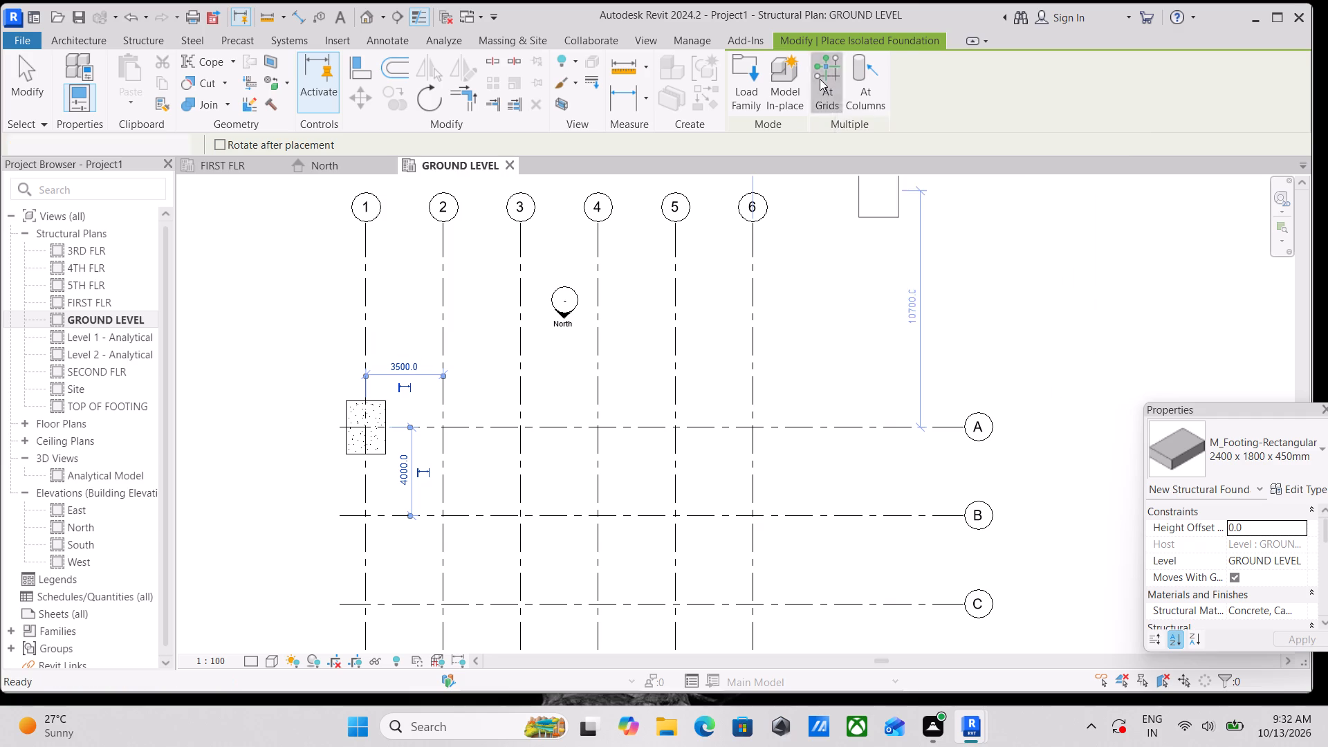
pyautogui.scroll(-2, 415, 373)
pyautogui.scroll(-1, 328, 349)
pyautogui.moveTo(328, 349); pyautogui.dragTo(349, 234, button='middle')
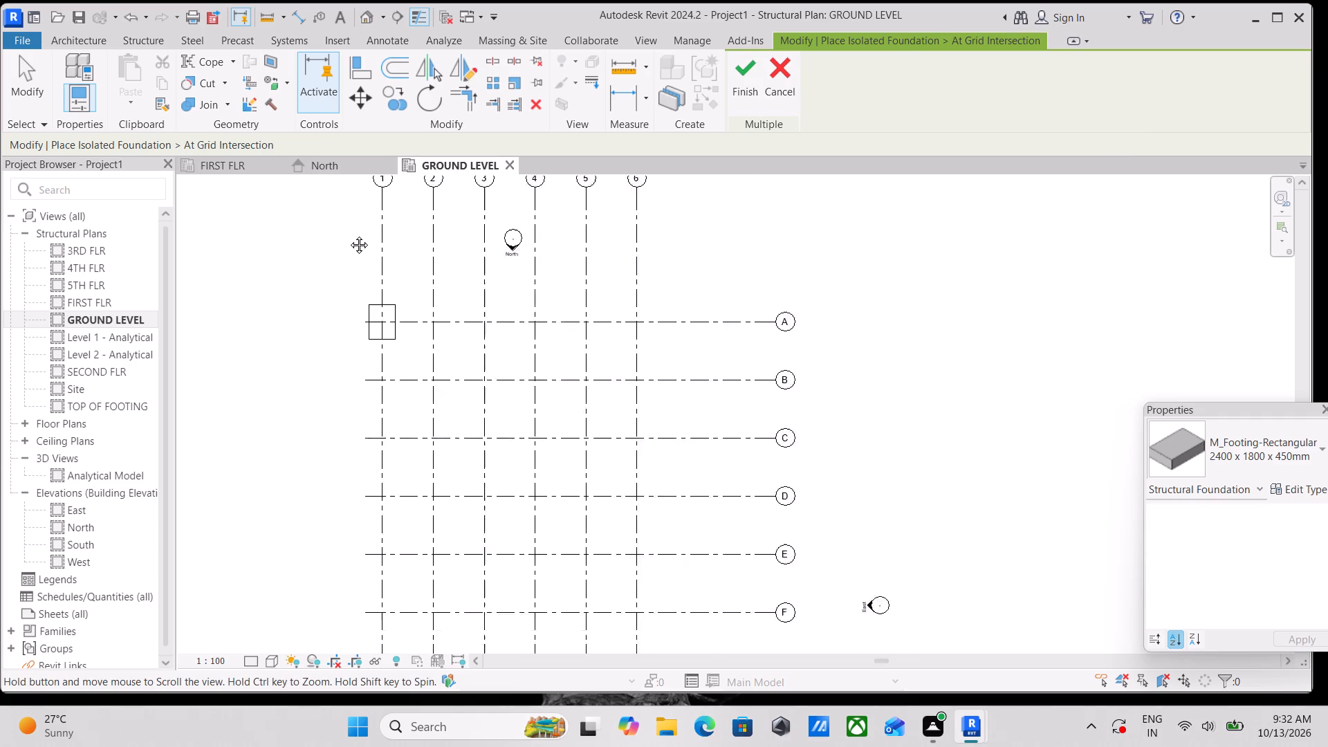
pyautogui.moveTo(349, 234); pyautogui.dragTo(358, 188, button='middle')
pyautogui.click(359, 188)
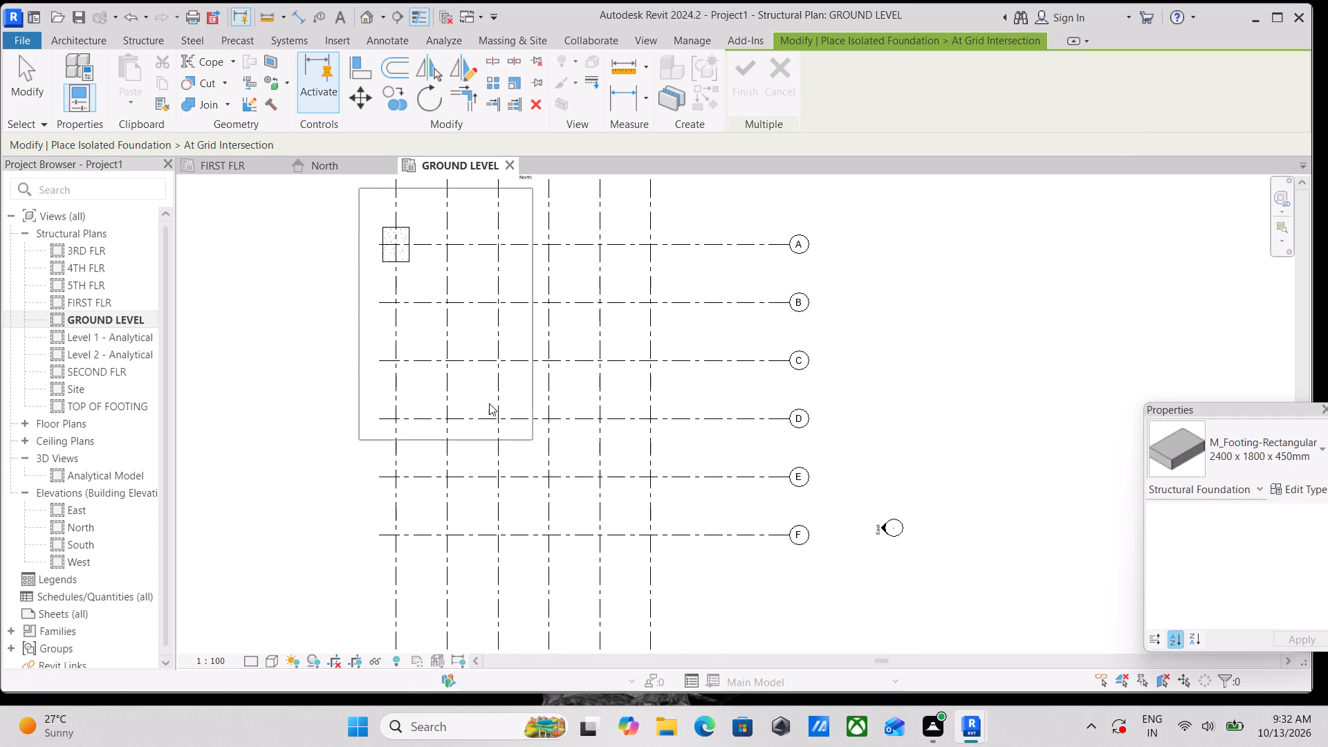
pyautogui.moveTo(694, 570); pyautogui.dragTo(539, 447)
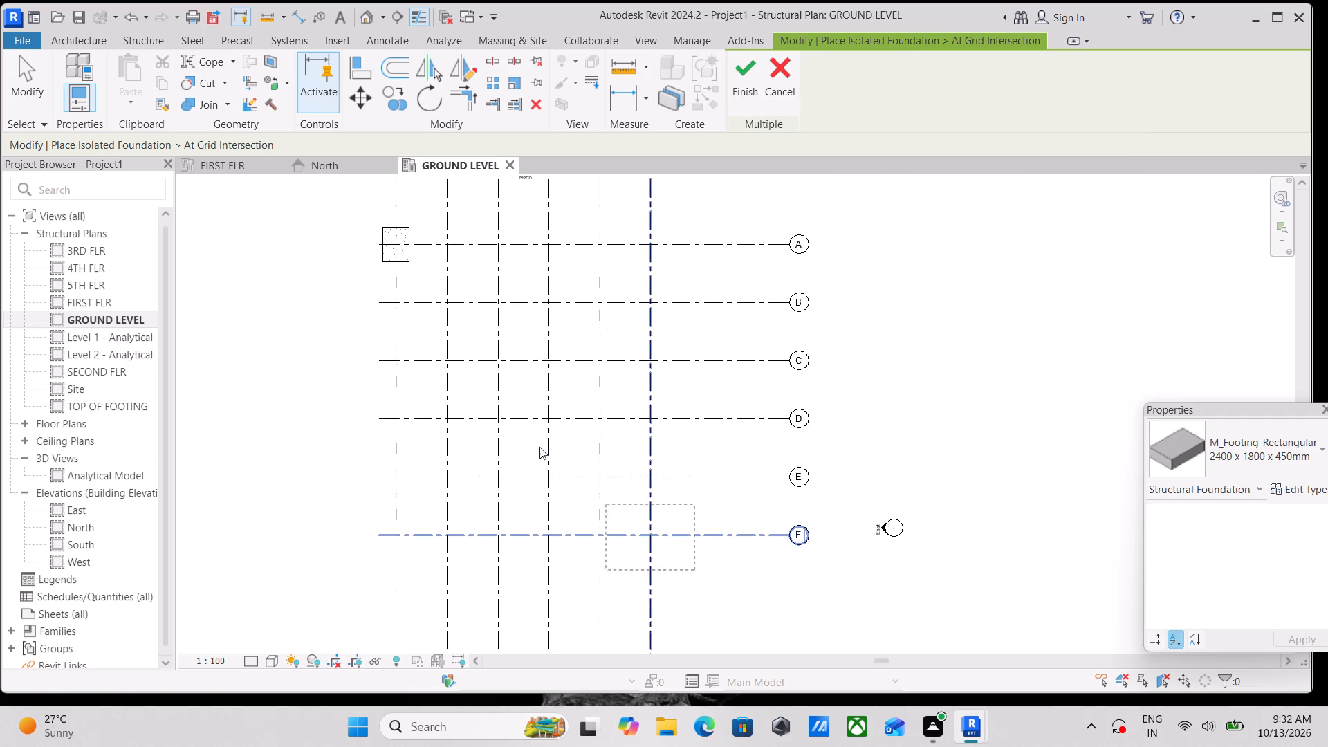
pyautogui.moveTo(539, 447); pyautogui.dragTo(372, 211)
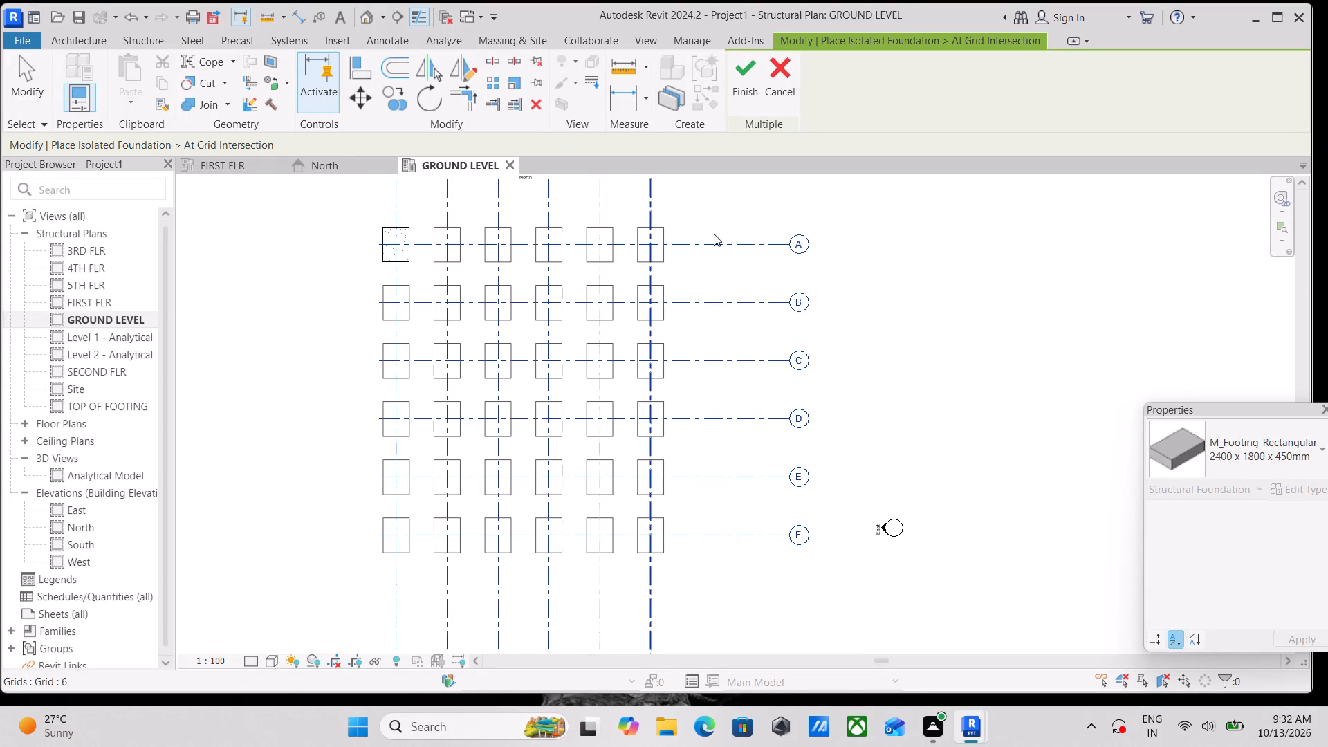
pyautogui.scroll(2, 735, 228)
pyautogui.moveTo(735, 222); pyautogui.dragTo(739, 331, button='middle')
pyautogui.click(744, 75)
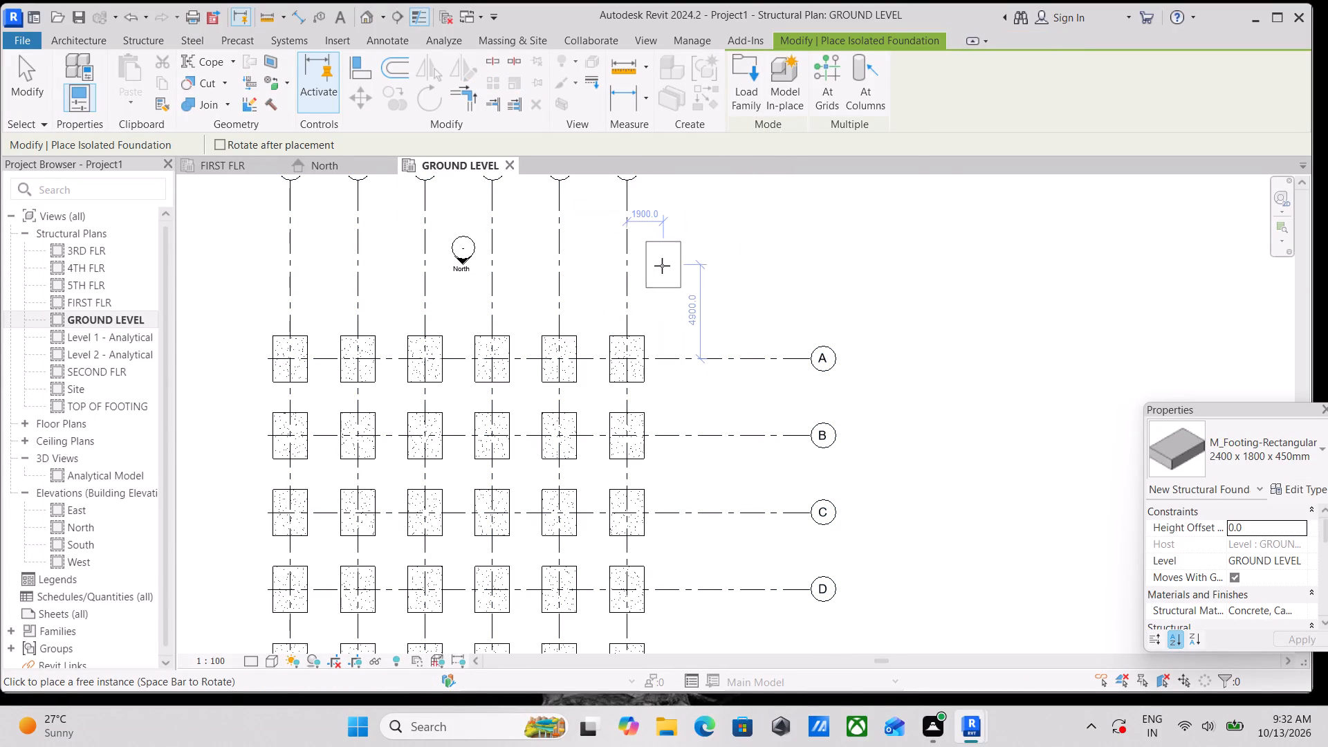
pyautogui.press('Escape')
# Examine the footing layout along the grids in the GROUND LEVEL plan.
pyautogui.scroll(-2, 513, 380)
pyautogui.scroll(-1, 437, 372)
pyautogui.moveTo(647, 300); pyautogui.dragTo(658, 306, button='middle')
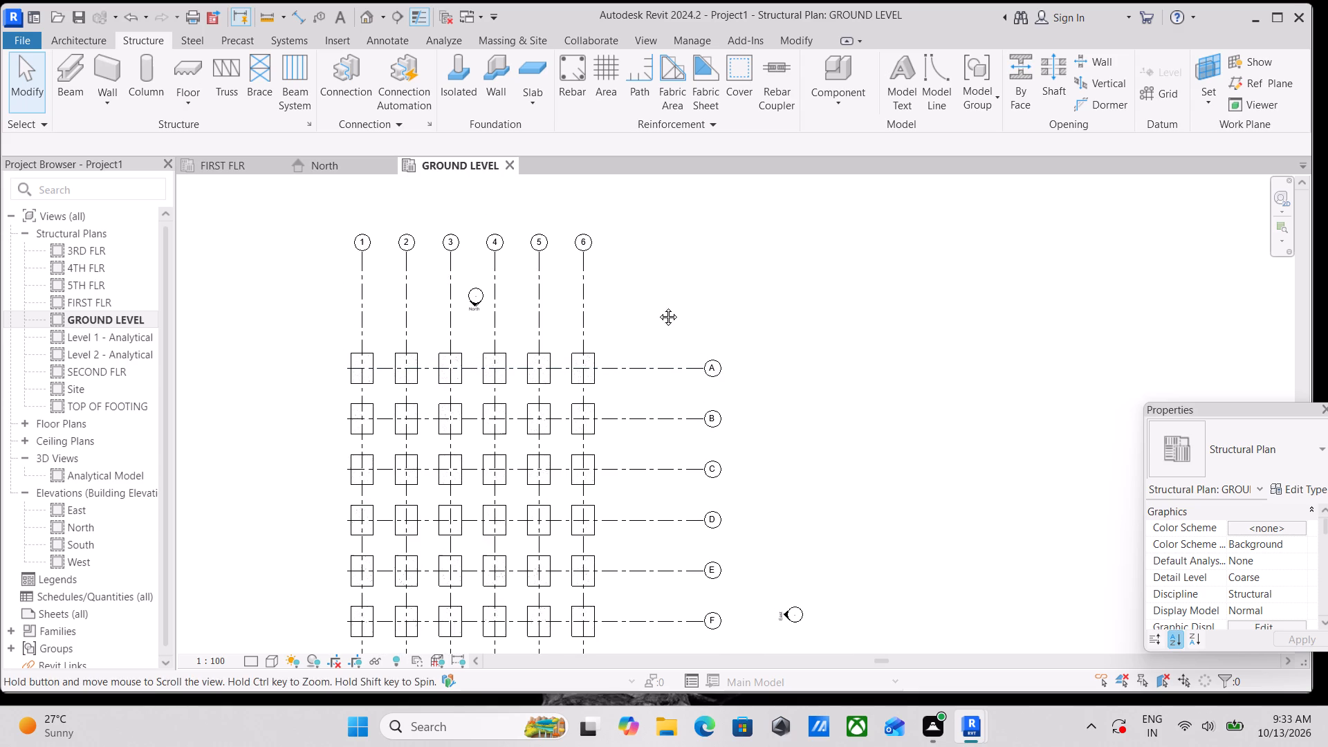
pyautogui.moveTo(658, 306); pyautogui.dragTo(701, 338, button='middle')
pyautogui.scroll(7, 409, 402)
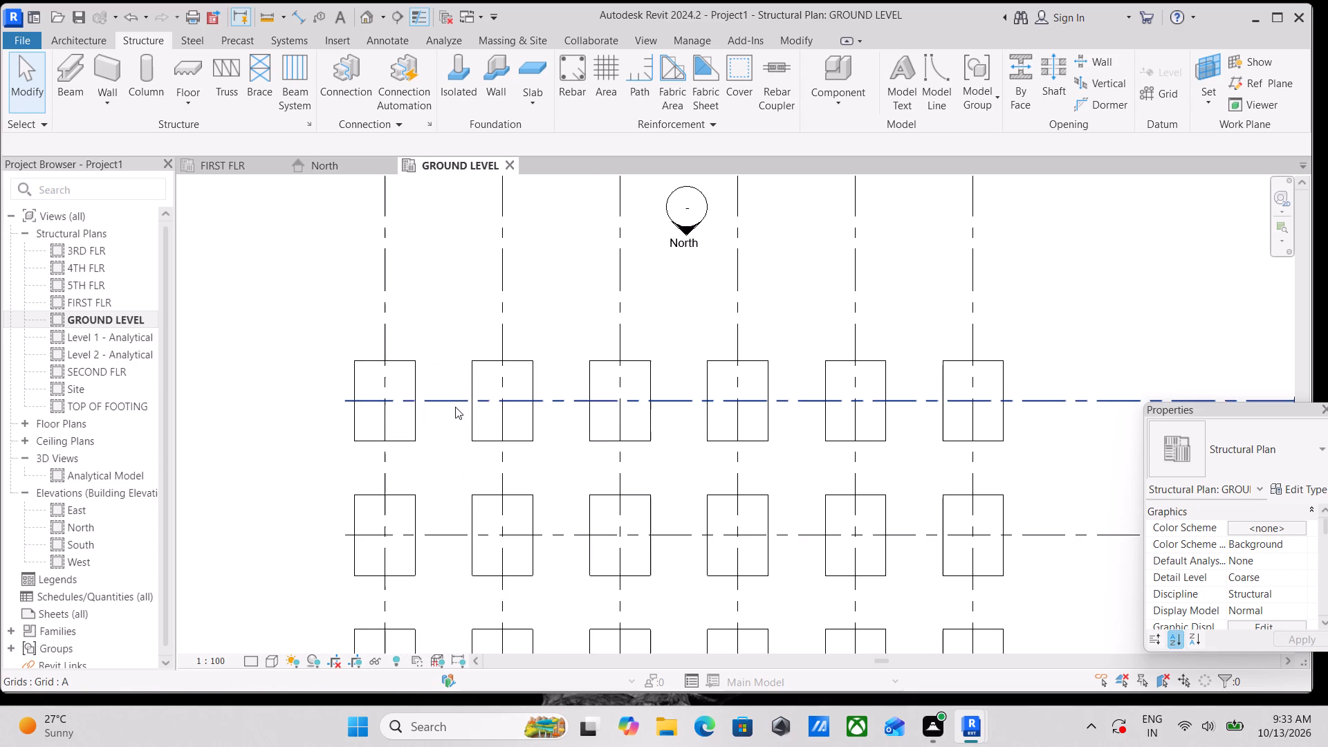
pyautogui.scroll(4, 456, 405)
pyautogui.scroll(-3, 456, 405)
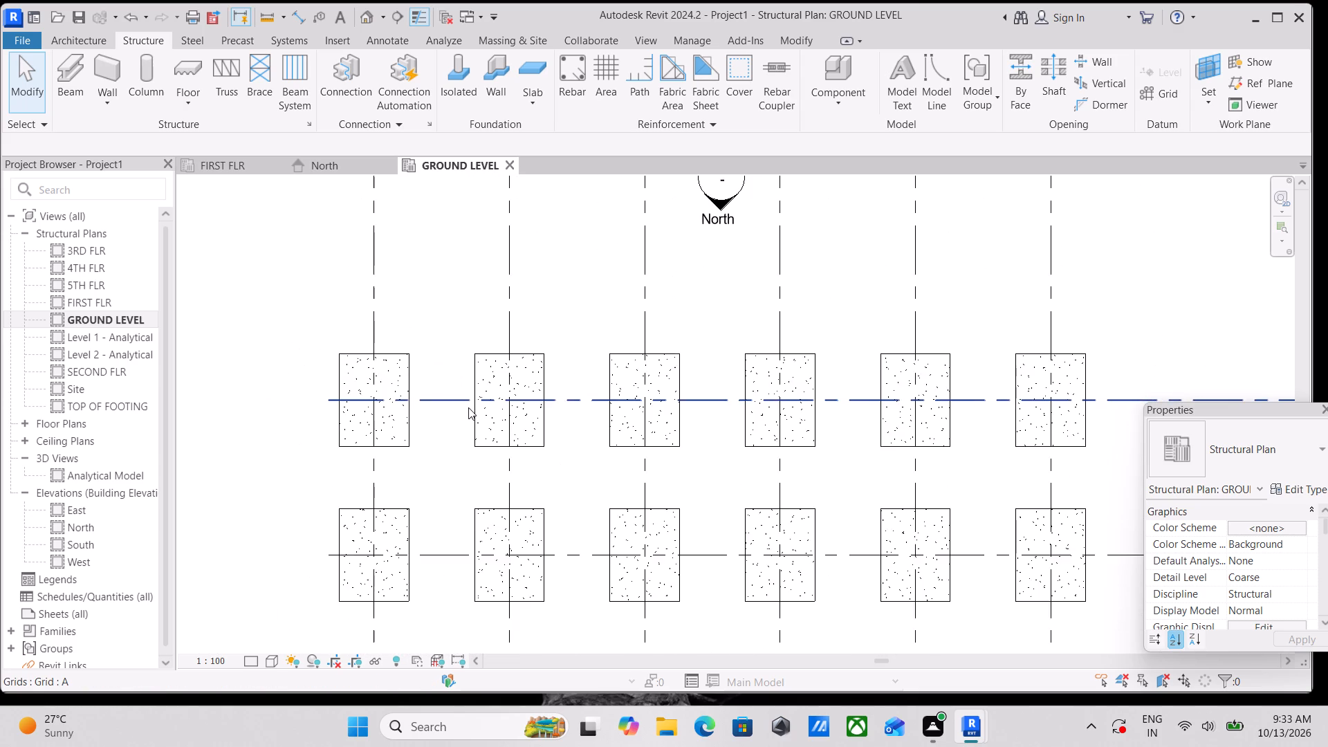
pyautogui.scroll(-2, 469, 407)
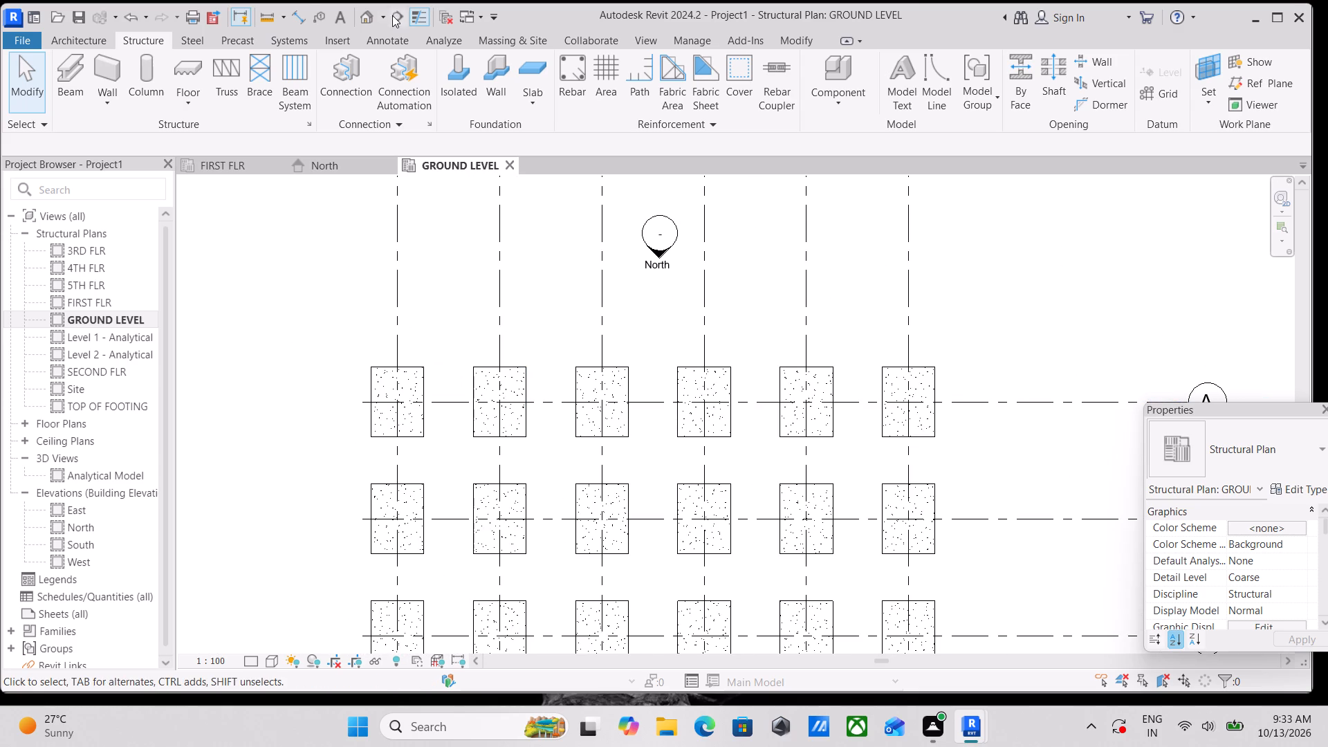
# Open the default 3D view and examine the isolated footings across the grid layout.
pyautogui.click(370, 18)
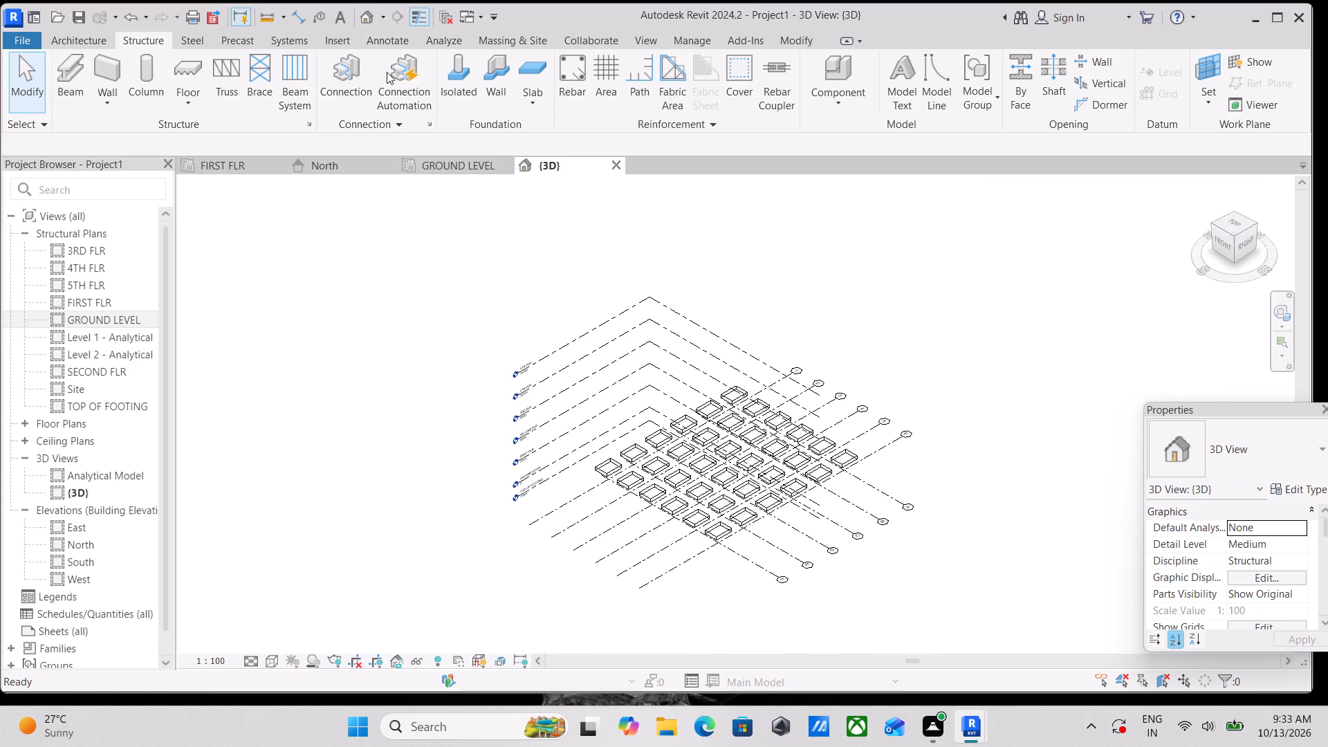
pyautogui.scroll(4, 738, 430)
pyautogui.scroll(7, 600, 510)
pyautogui.scroll(2, 533, 508)
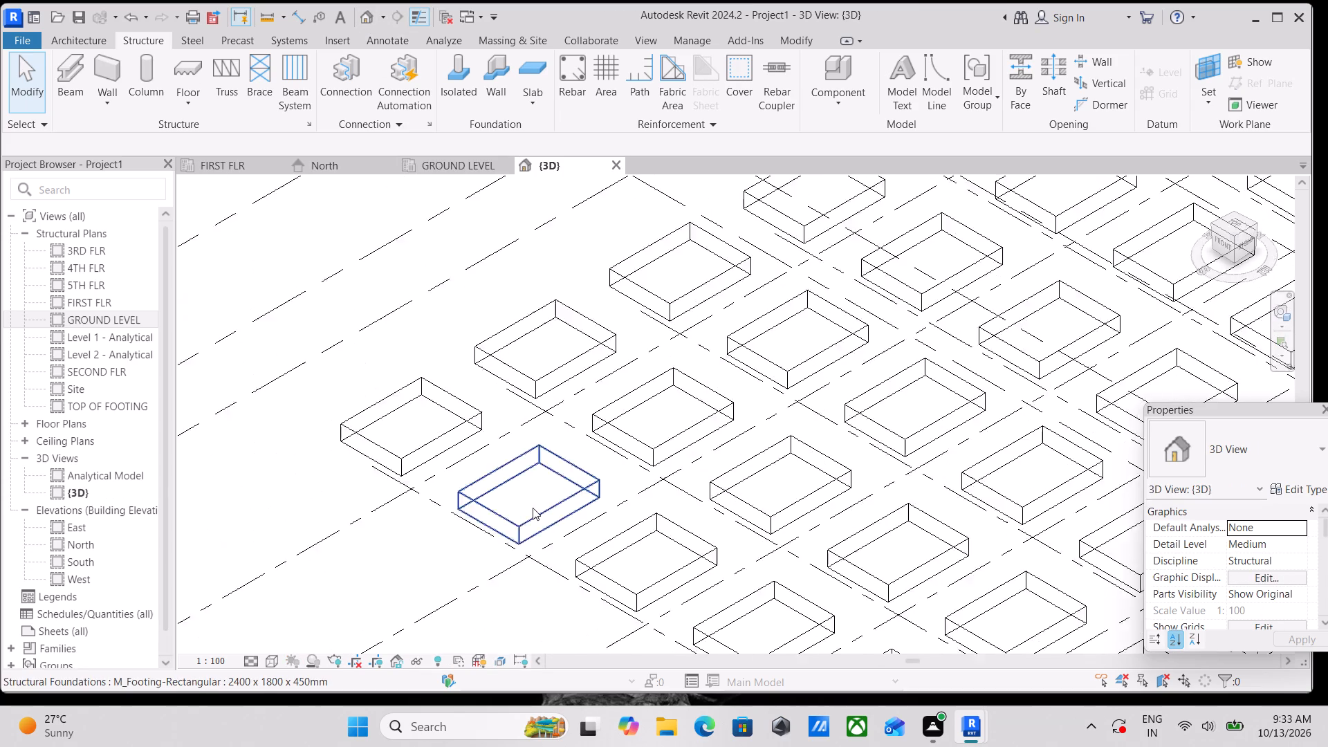
pyautogui.scroll(2, 533, 508)
pyautogui.scroll(-9, 535, 498)
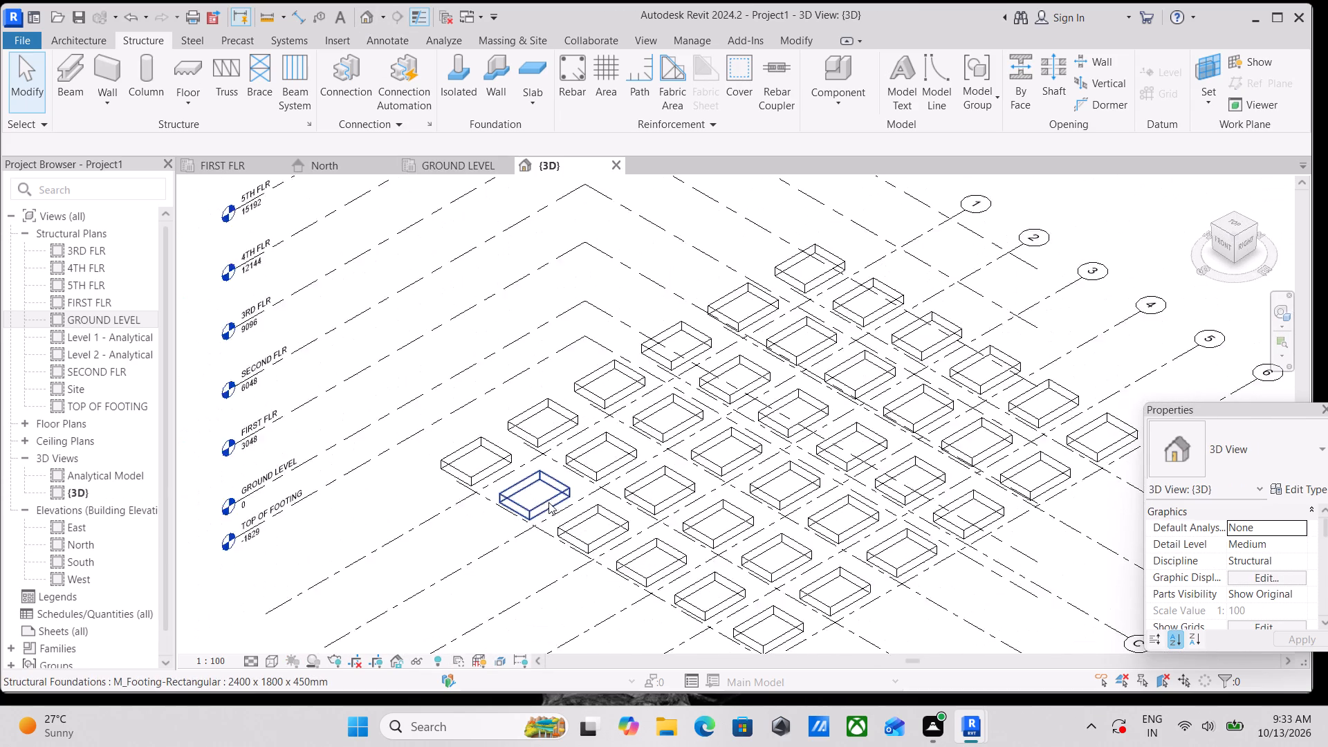
pyautogui.scroll(-1, 548, 502)
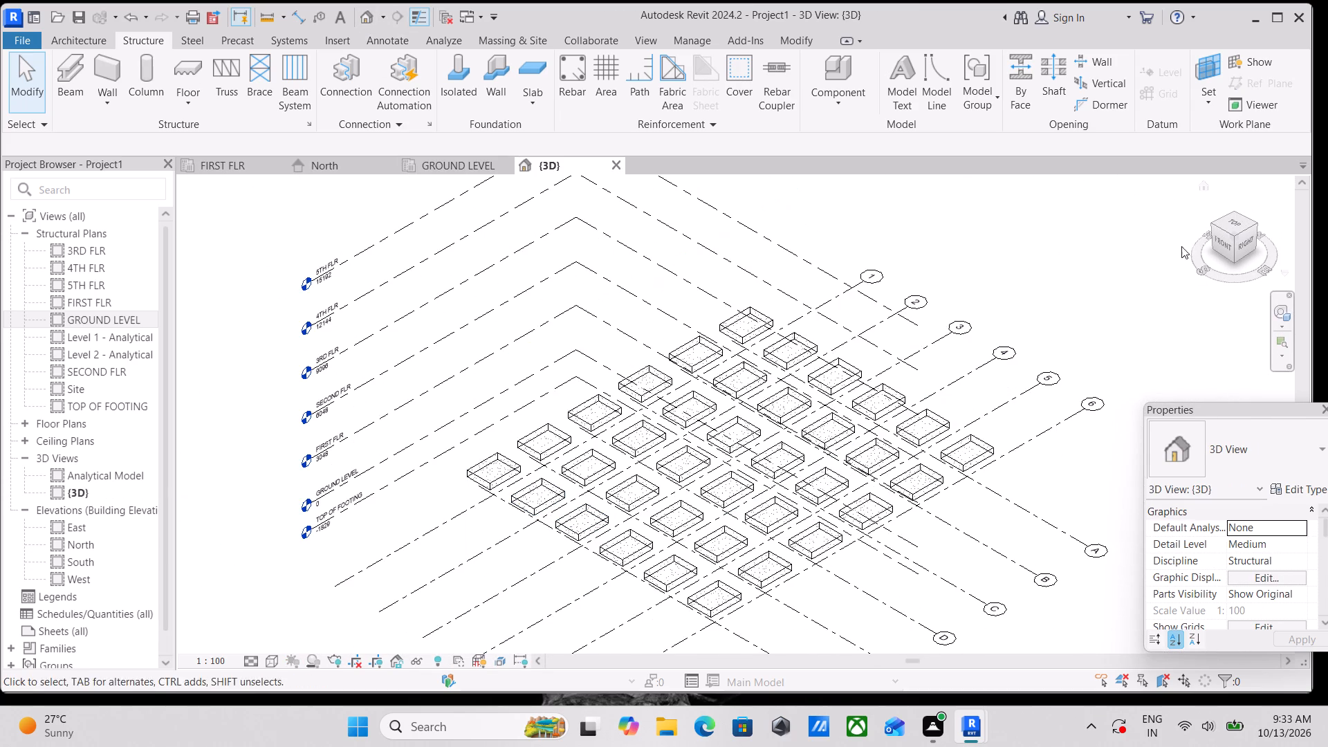
# Examine the footings' height against the levels from the front, and return to an isometric view showing the front and right sides.
pyautogui.click(1224, 247)
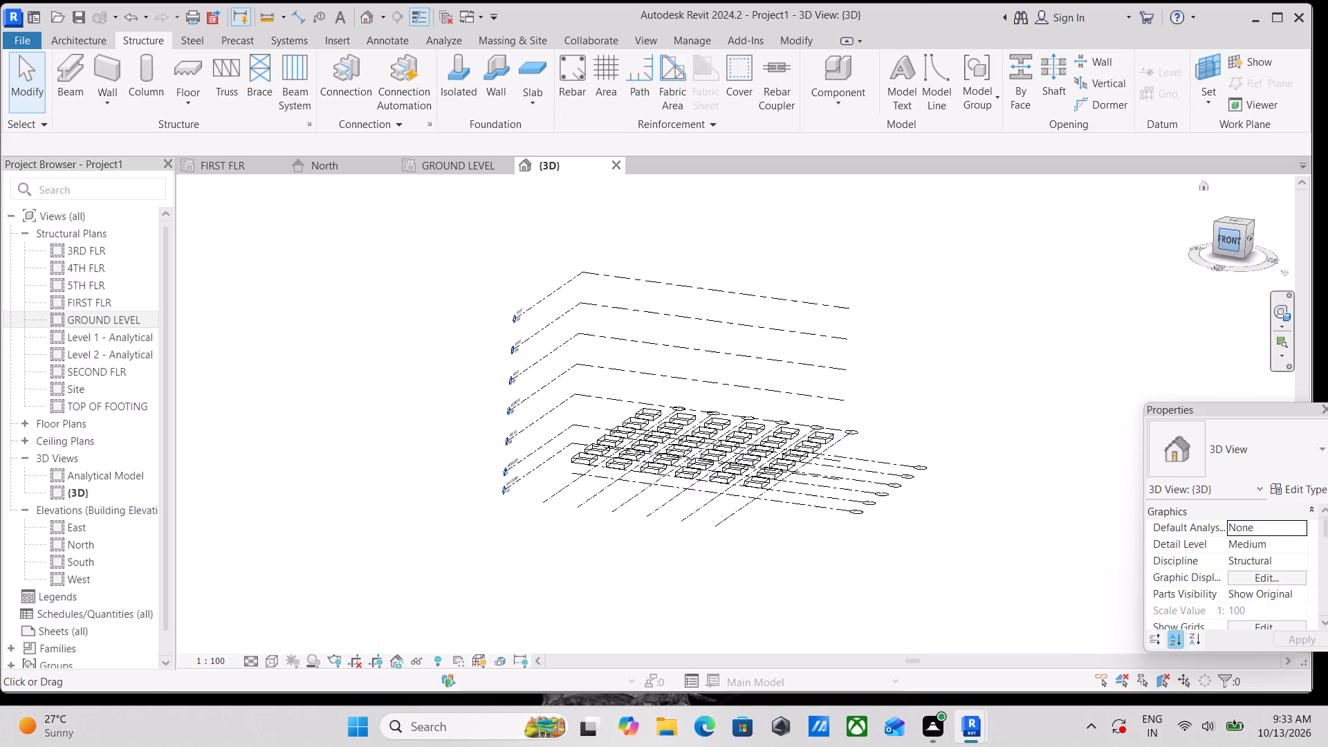
pyautogui.scroll(3, 840, 490)
pyautogui.scroll(3, 580, 509)
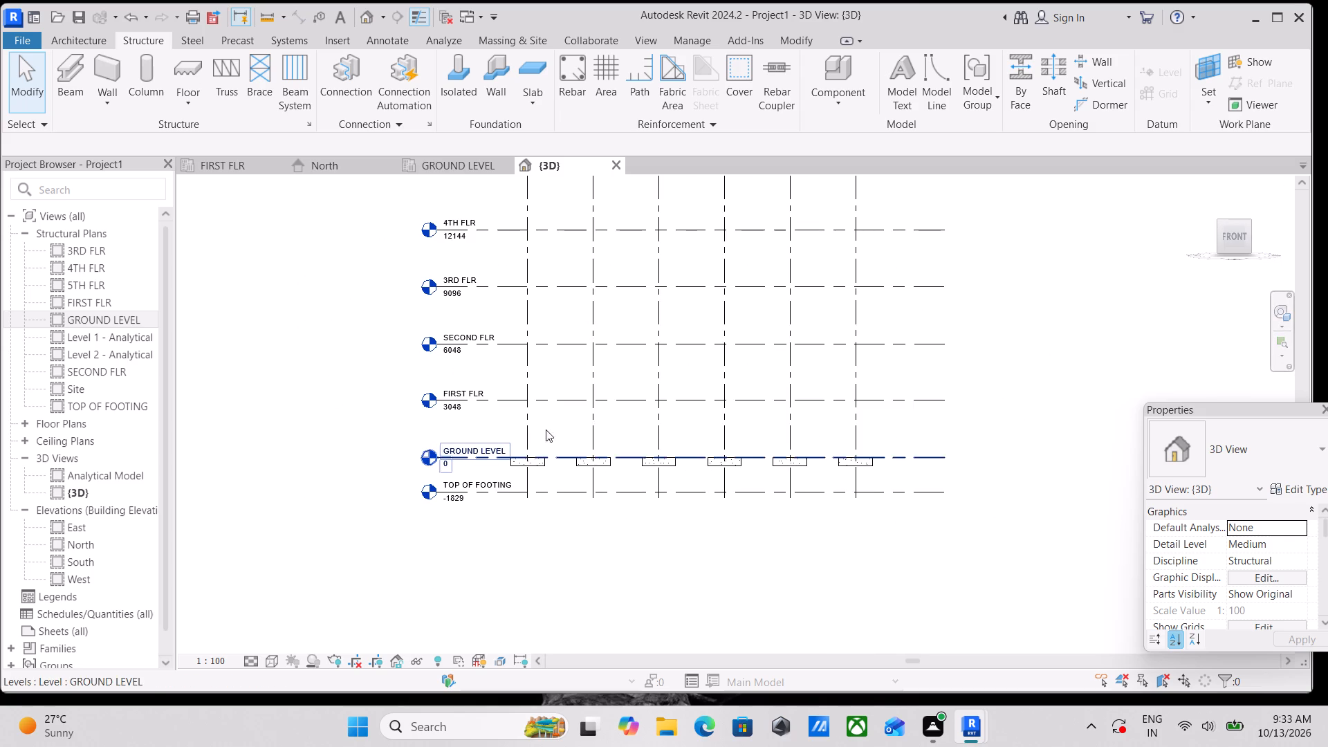
pyautogui.scroll(3, 526, 420)
pyautogui.scroll(-2, 526, 420)
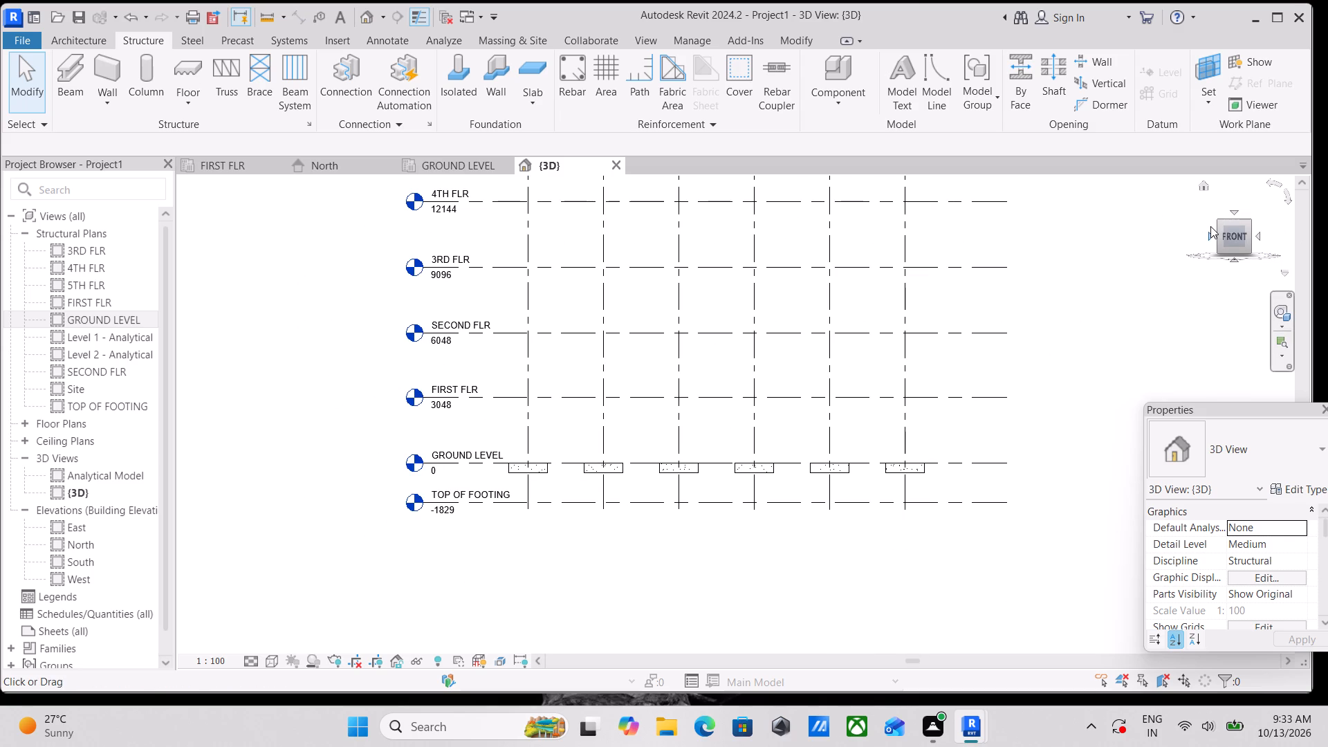
pyautogui.click(1218, 222)
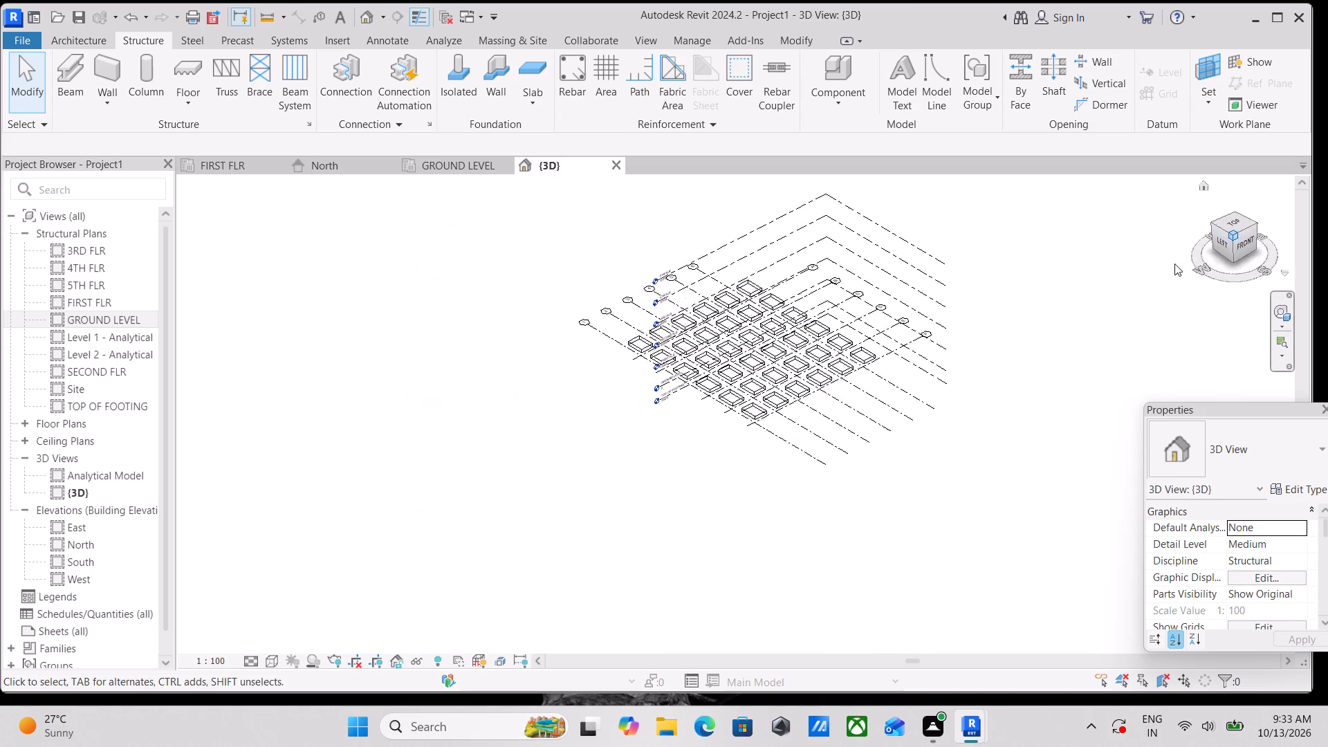
pyautogui.scroll(3, 854, 371)
pyautogui.scroll(4, 755, 435)
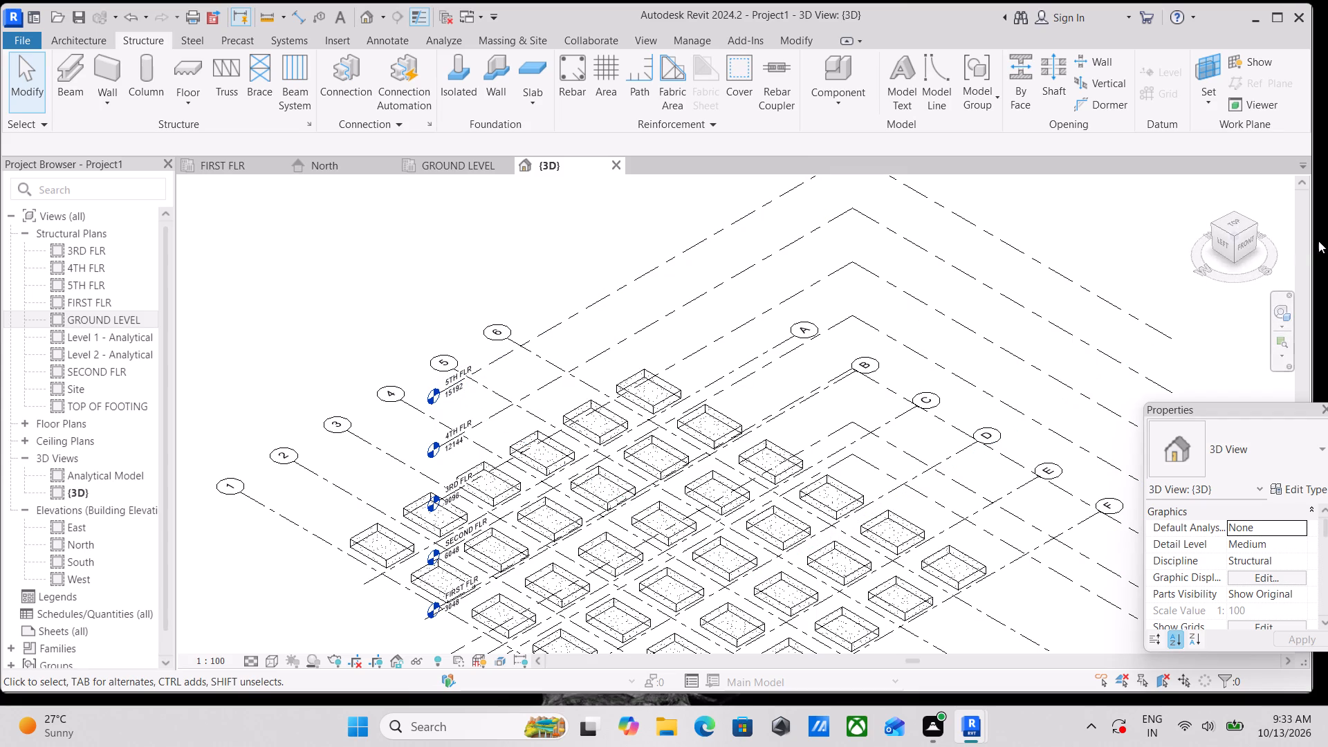
pyautogui.click(1258, 227)
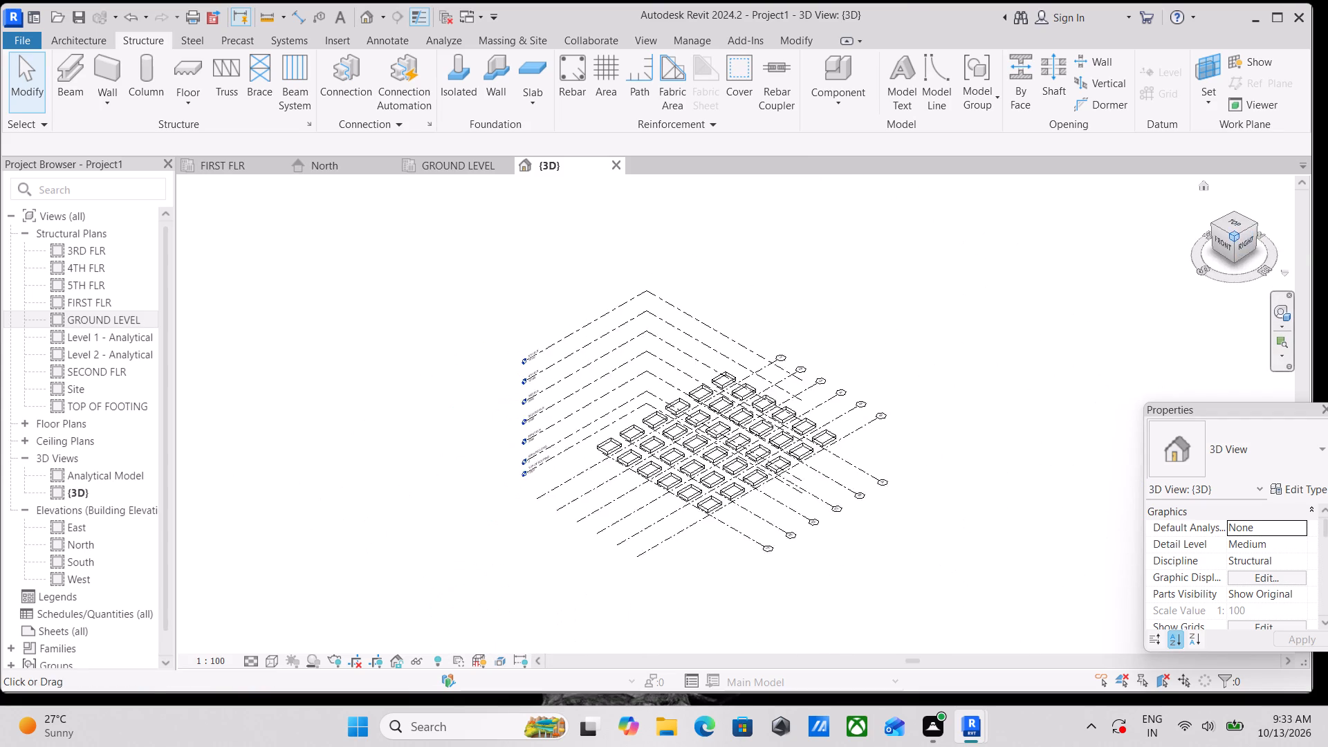
pyautogui.scroll(3, 798, 423)
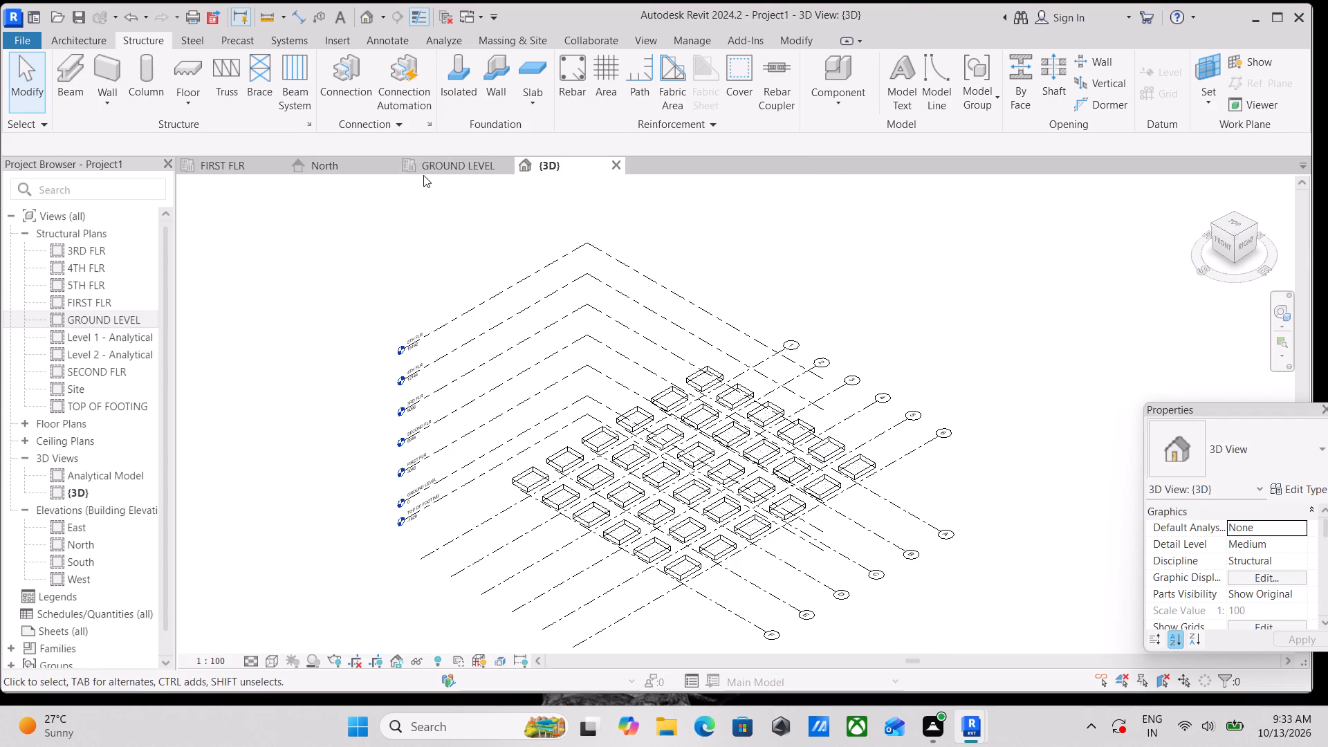
# In the GROUND LEVEL plan, change all footings at grids 1 to 6 and A to F to the 1800 x 1200 x 450mm type.
pyautogui.click(423, 175)
pyautogui.click(451, 165)
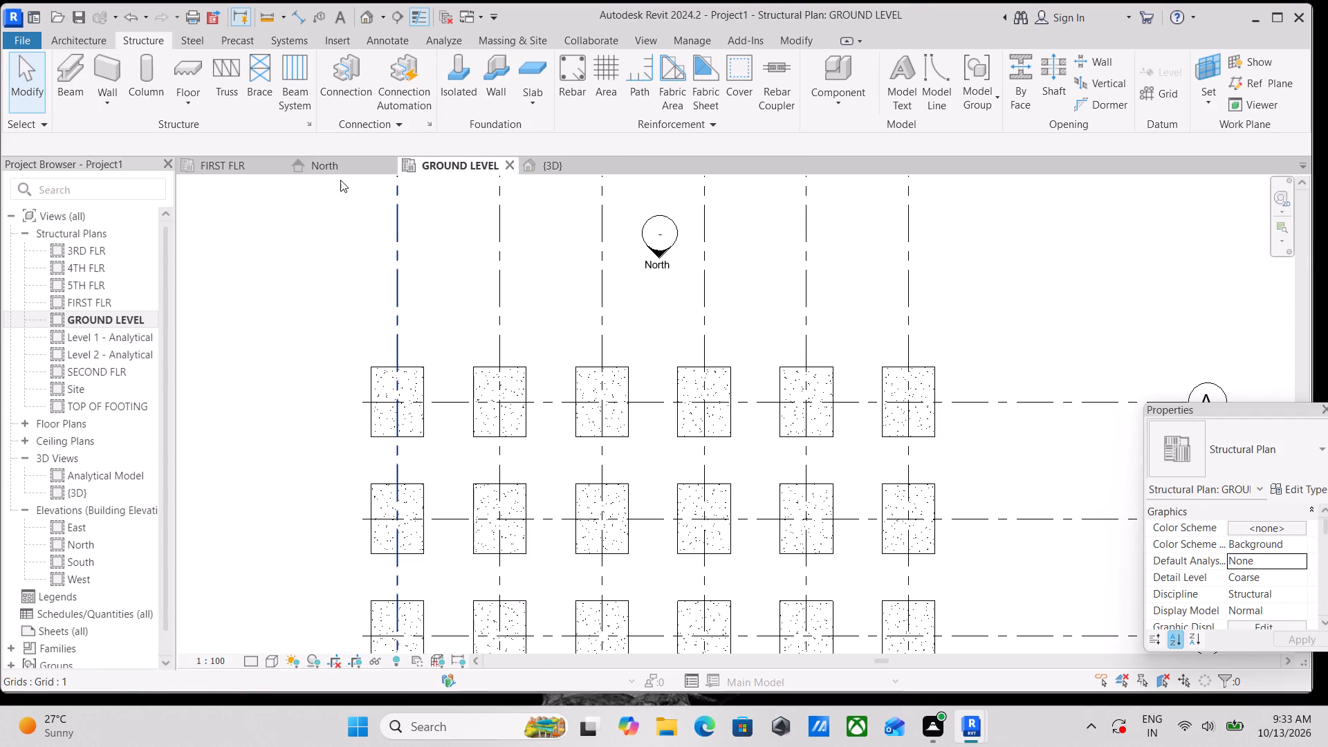
pyautogui.scroll(-3, 472, 289)
pyautogui.scroll(-2, 363, 281)
pyautogui.moveTo(351, 266); pyautogui.dragTo(631, 583)
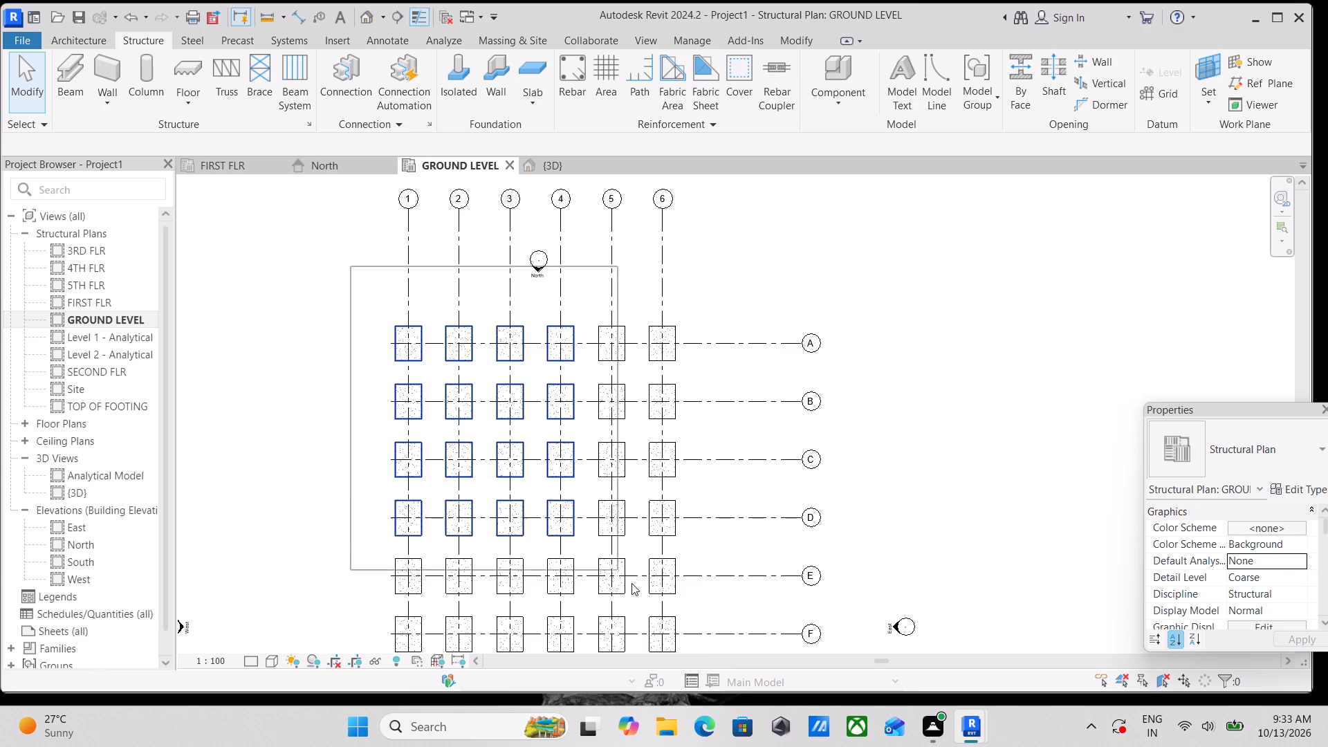
pyautogui.moveTo(631, 583); pyautogui.dragTo(728, 671)
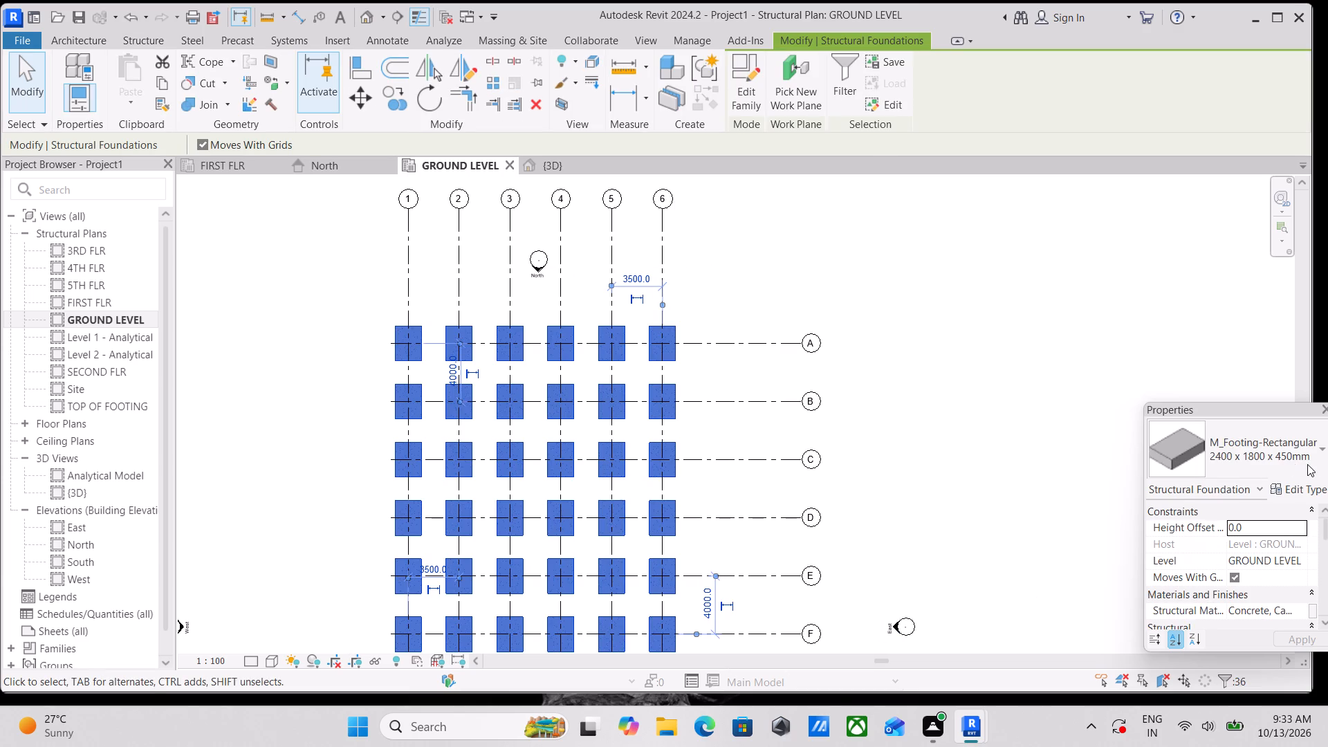
pyautogui.click(1316, 460)
pyautogui.click(1200, 550)
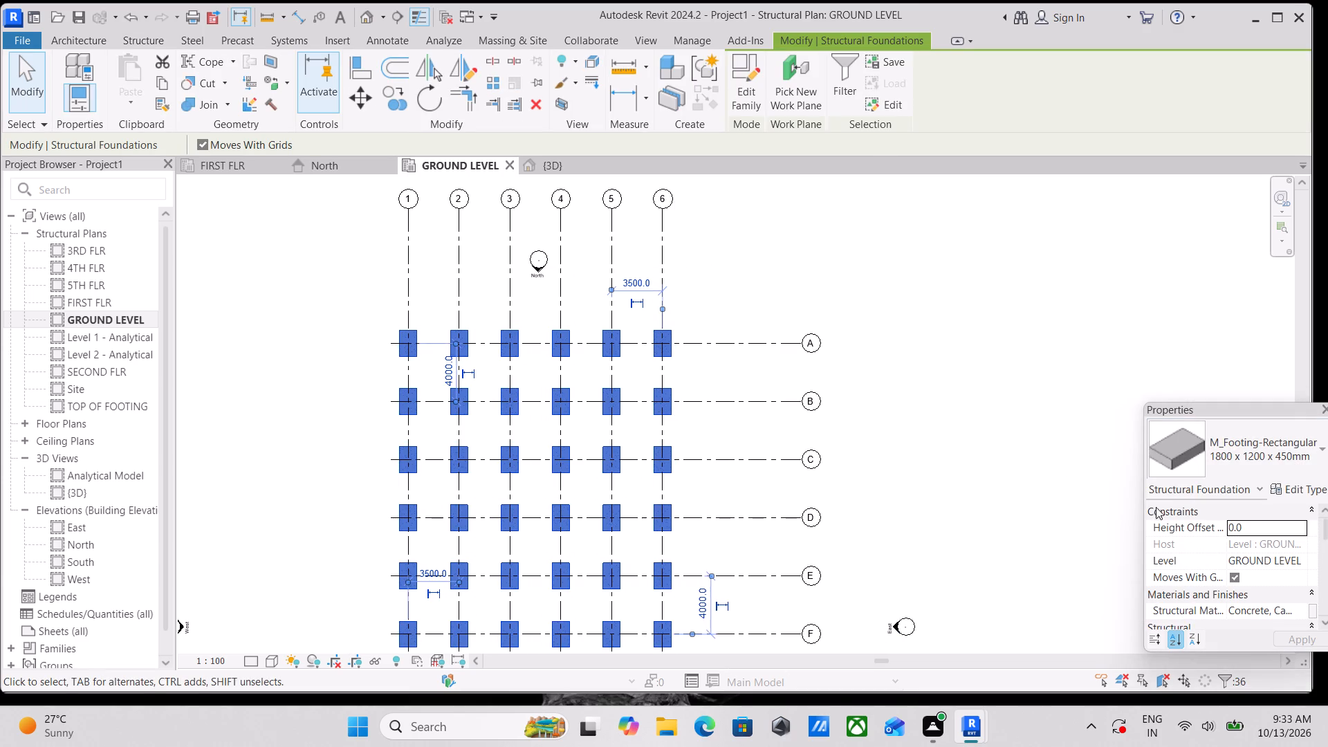
pyautogui.press('Escape')
# Return to the 3D view to check the resized footings.
pyautogui.moveTo(889, 380); pyautogui.dragTo(905, 316, button='middle')
pyautogui.click(539, 160)
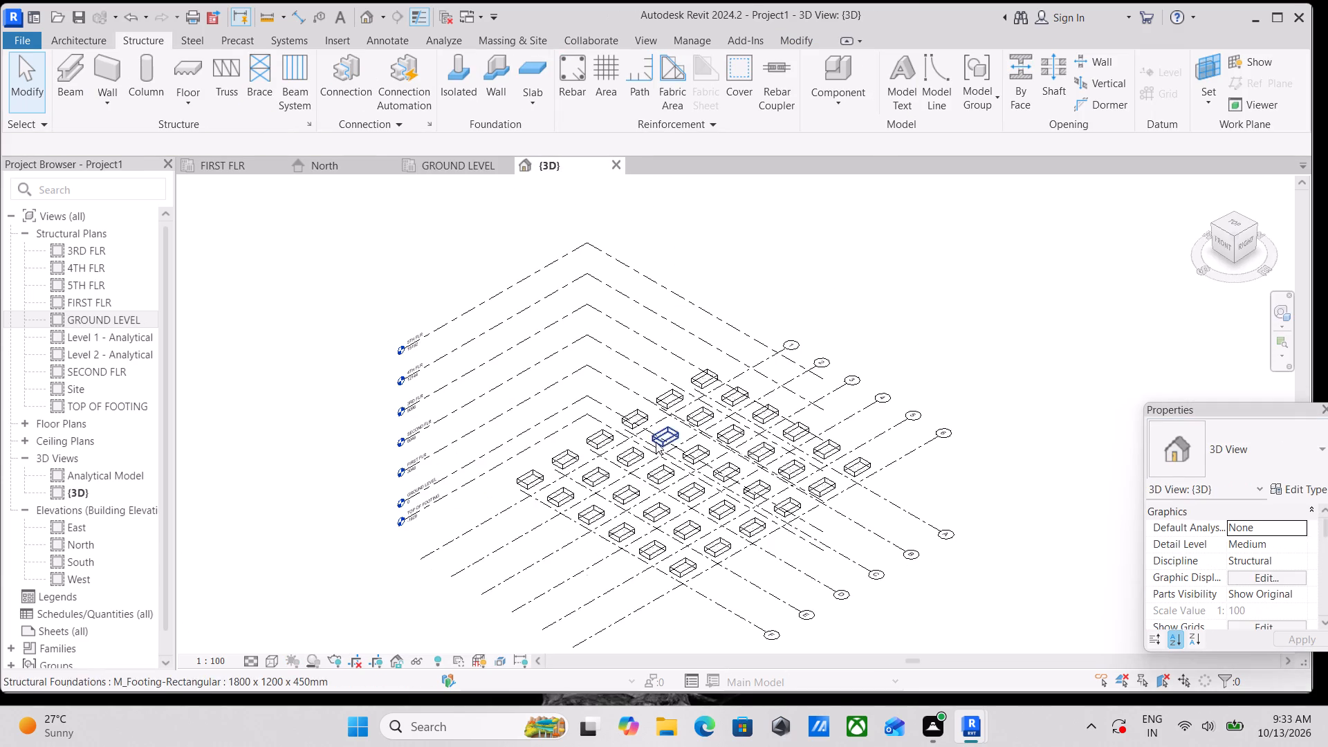
# Examine the footing layout in the 3D view from opposite isometric corners, the top and the front.
pyautogui.scroll(4, 658, 456)
pyautogui.scroll(3, 637, 552)
pyautogui.scroll(-3, 637, 552)
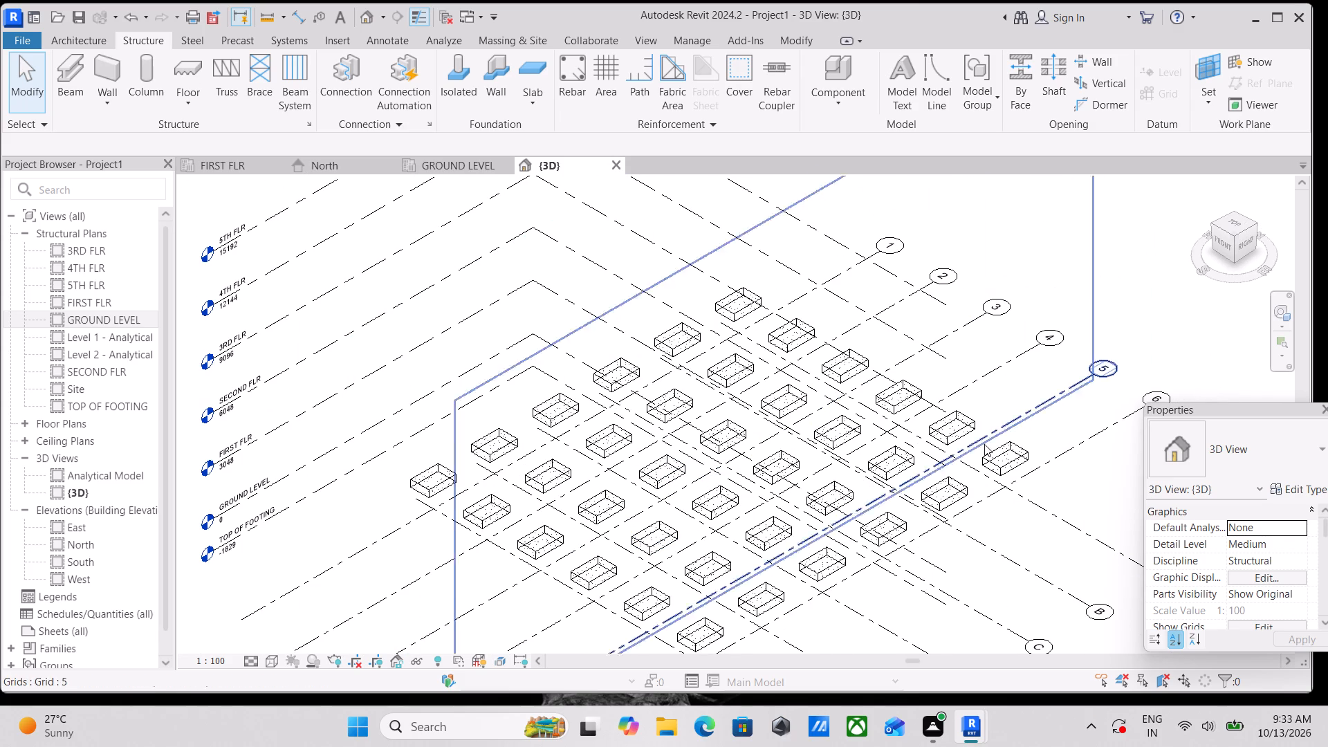
pyautogui.click(1216, 222)
pyautogui.scroll(4, 723, 462)
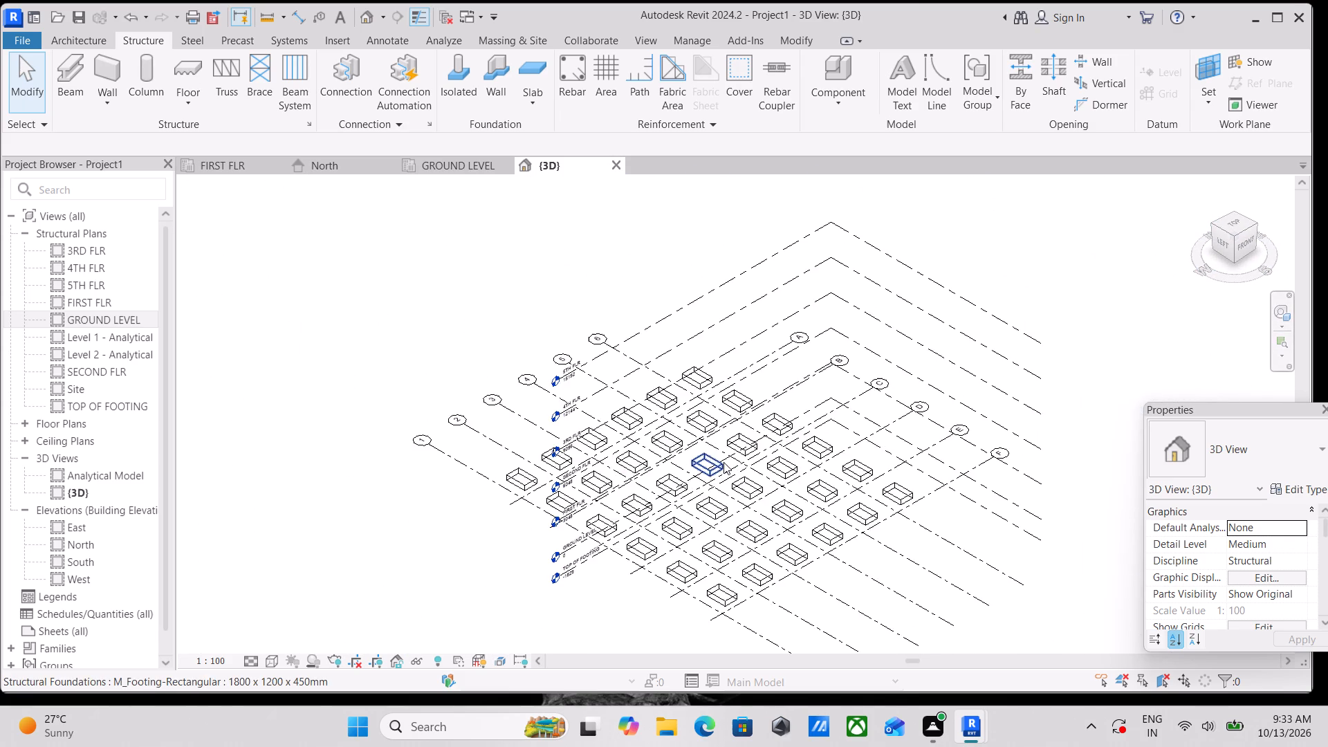
pyautogui.scroll(4, 672, 511)
pyautogui.scroll(7, 554, 522)
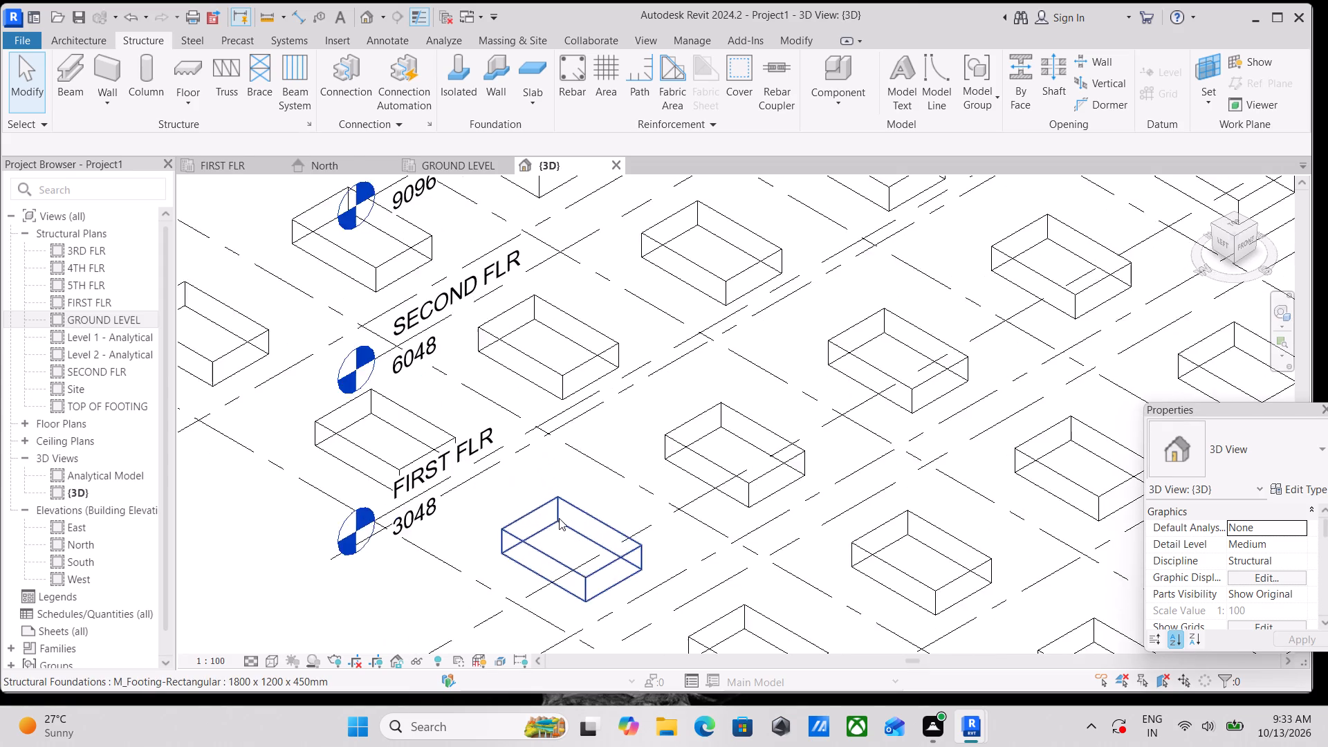
pyautogui.scroll(-7, 559, 518)
pyautogui.moveTo(562, 507); pyautogui.dragTo(517, 532, button='middle')
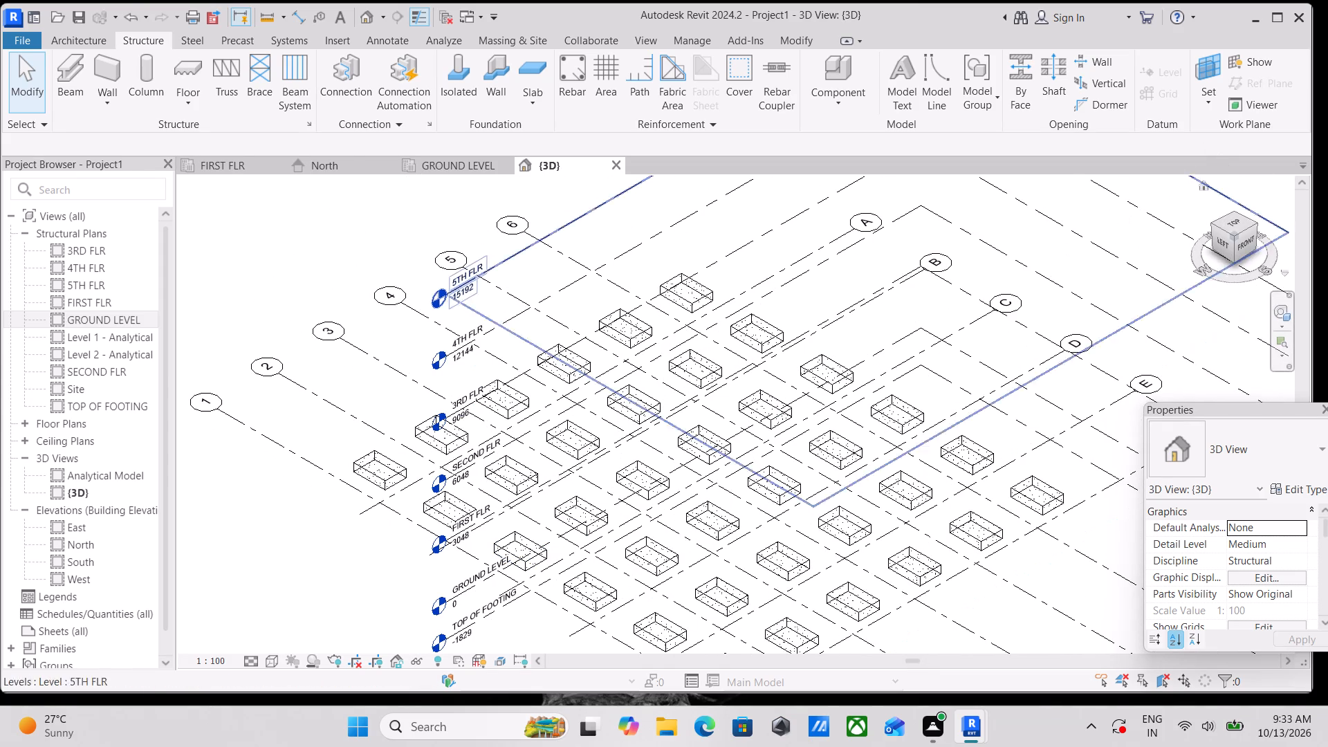
pyautogui.click(1230, 221)
pyautogui.scroll(3, 854, 388)
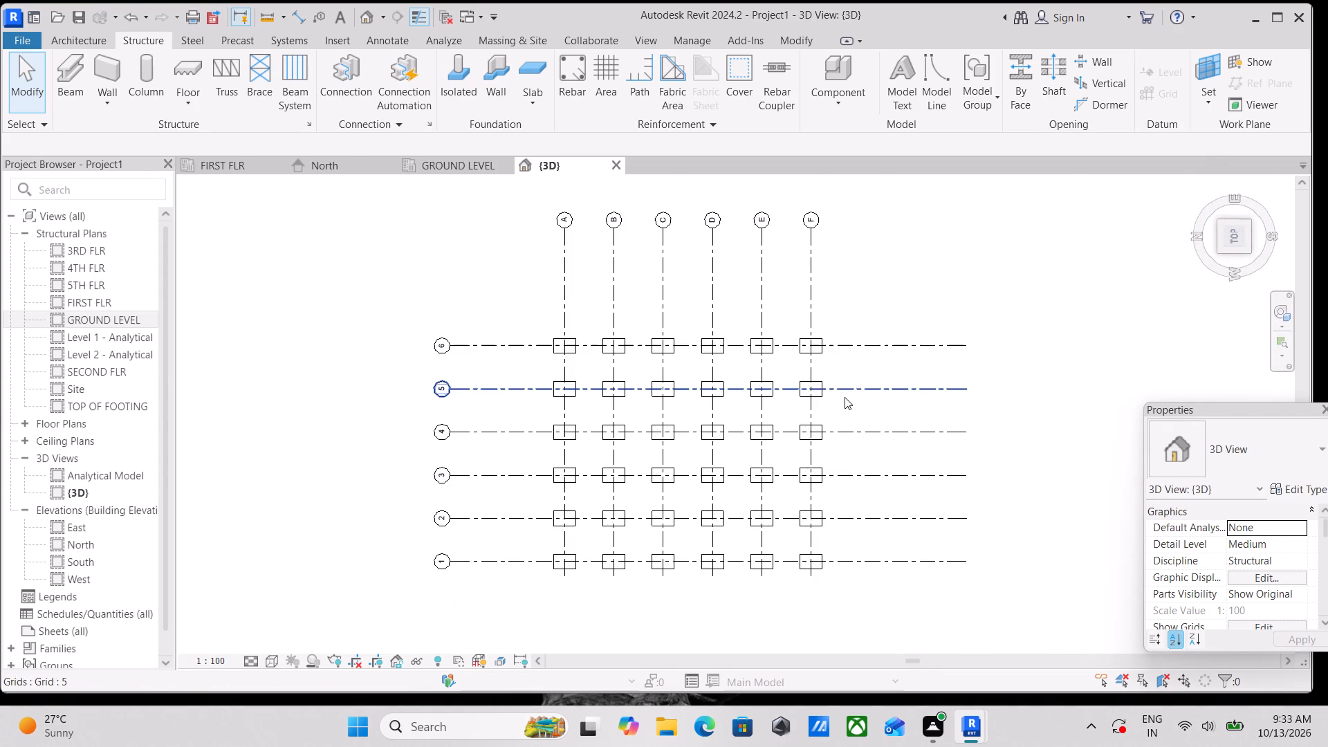
pyautogui.click(1249, 253)
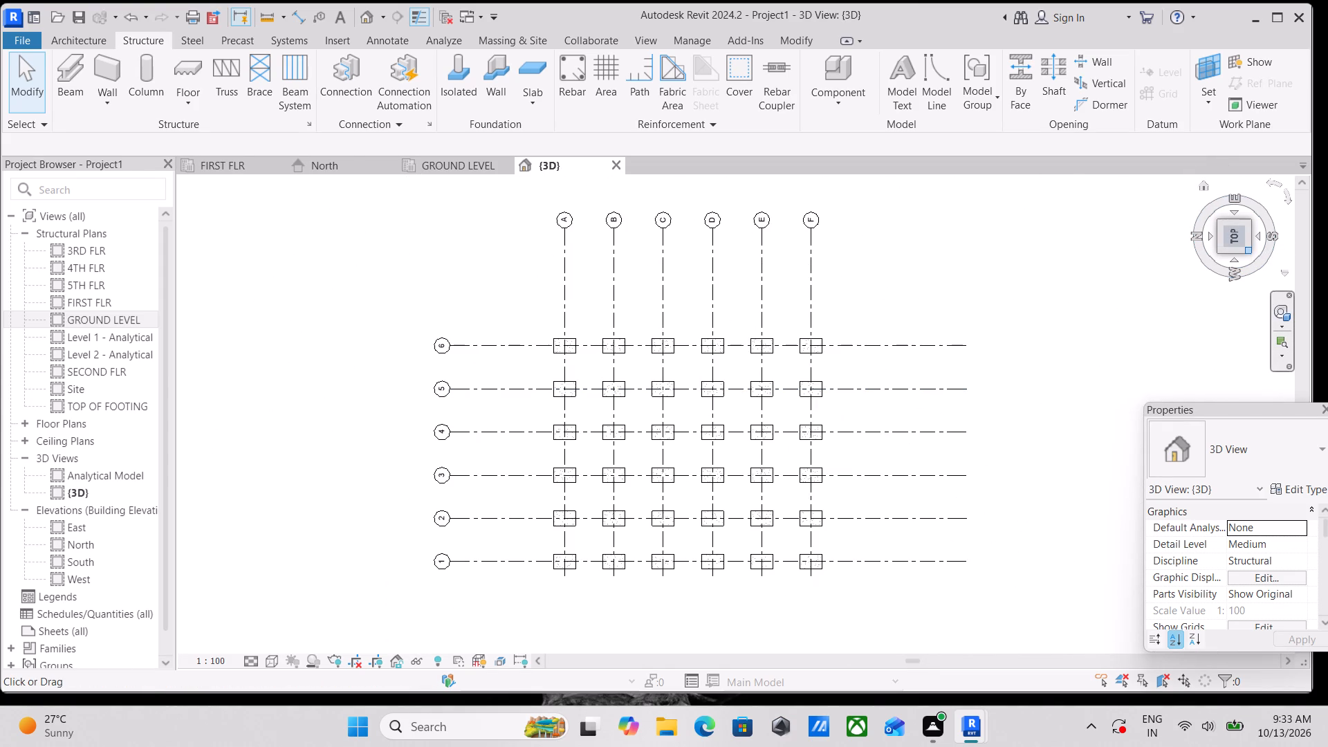
pyautogui.click(1236, 219)
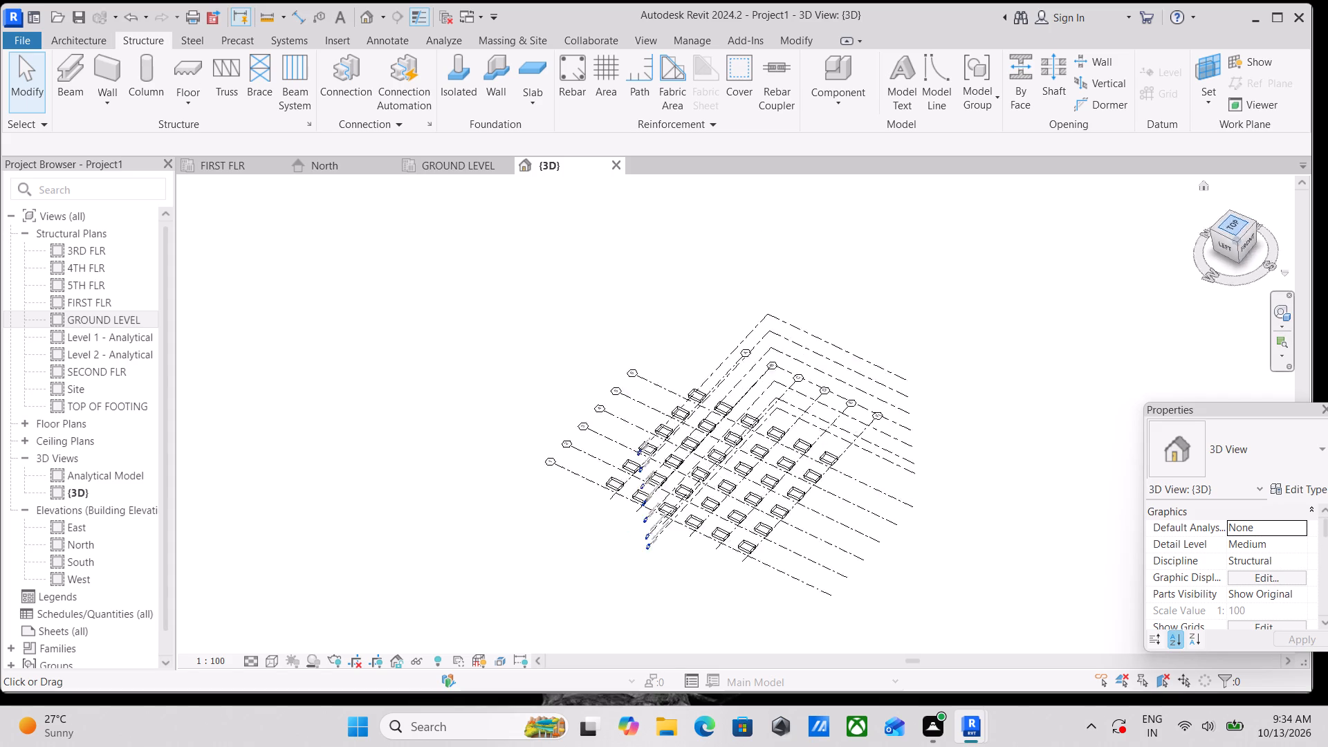
pyautogui.click(1247, 241)
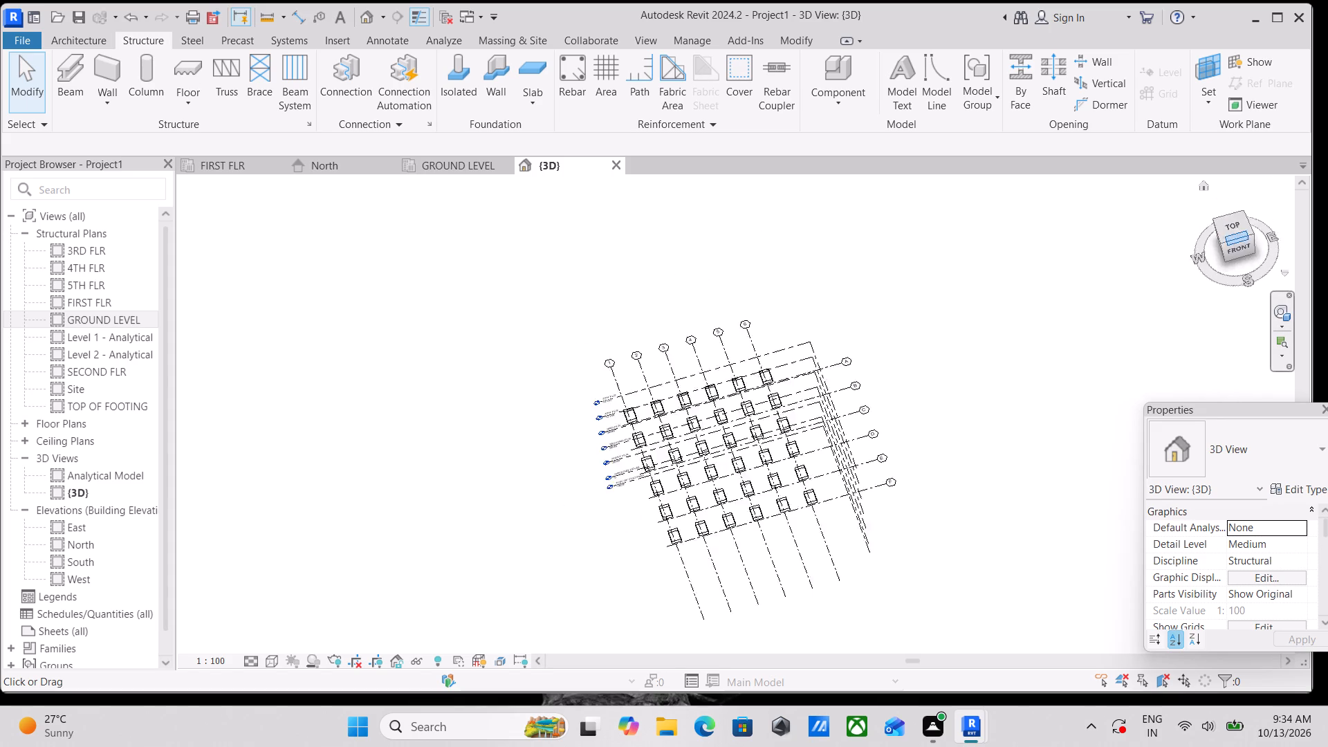
# From the top view, delete the footings at the intersections of grid 6 with grids C and D.
pyautogui.click(1231, 224)
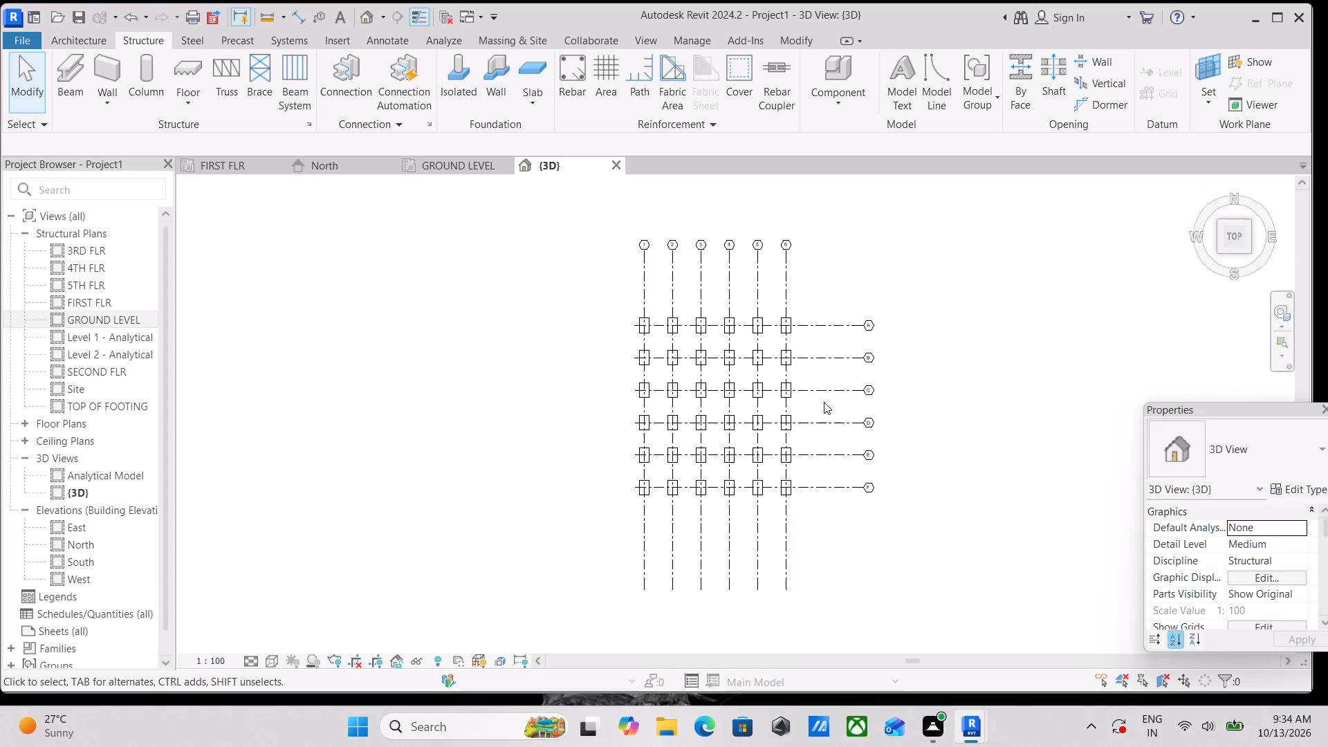
pyautogui.scroll(11, 824, 403)
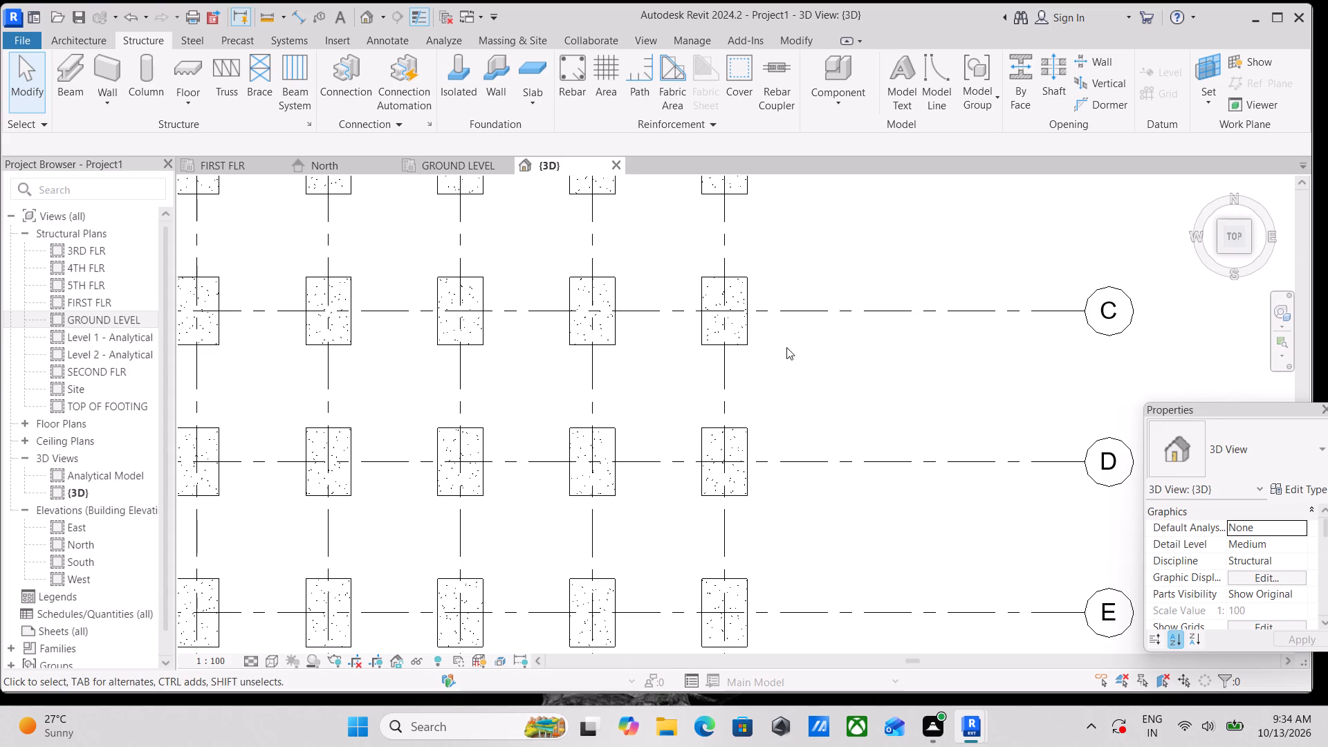
pyautogui.press('Escape')
pyautogui.rightClick(740, 331)
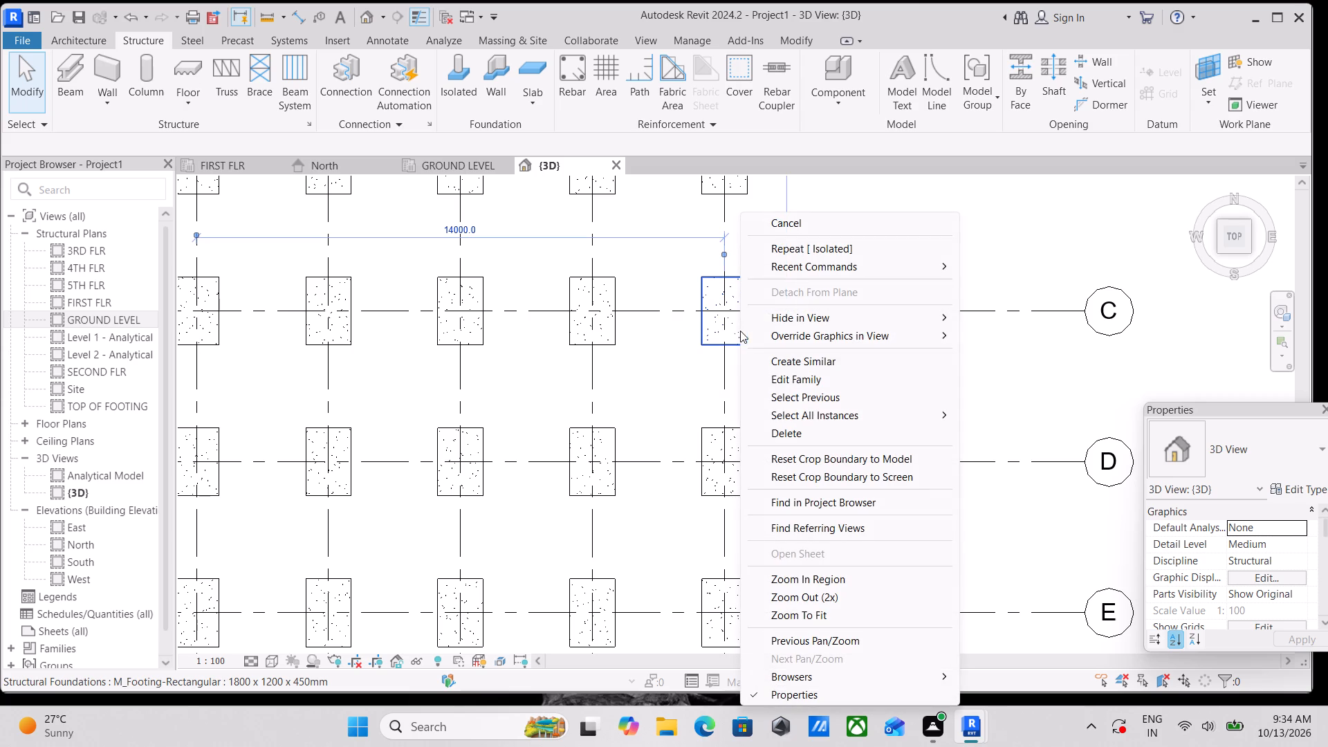
pyautogui.click(784, 435)
pyautogui.click(750, 440)
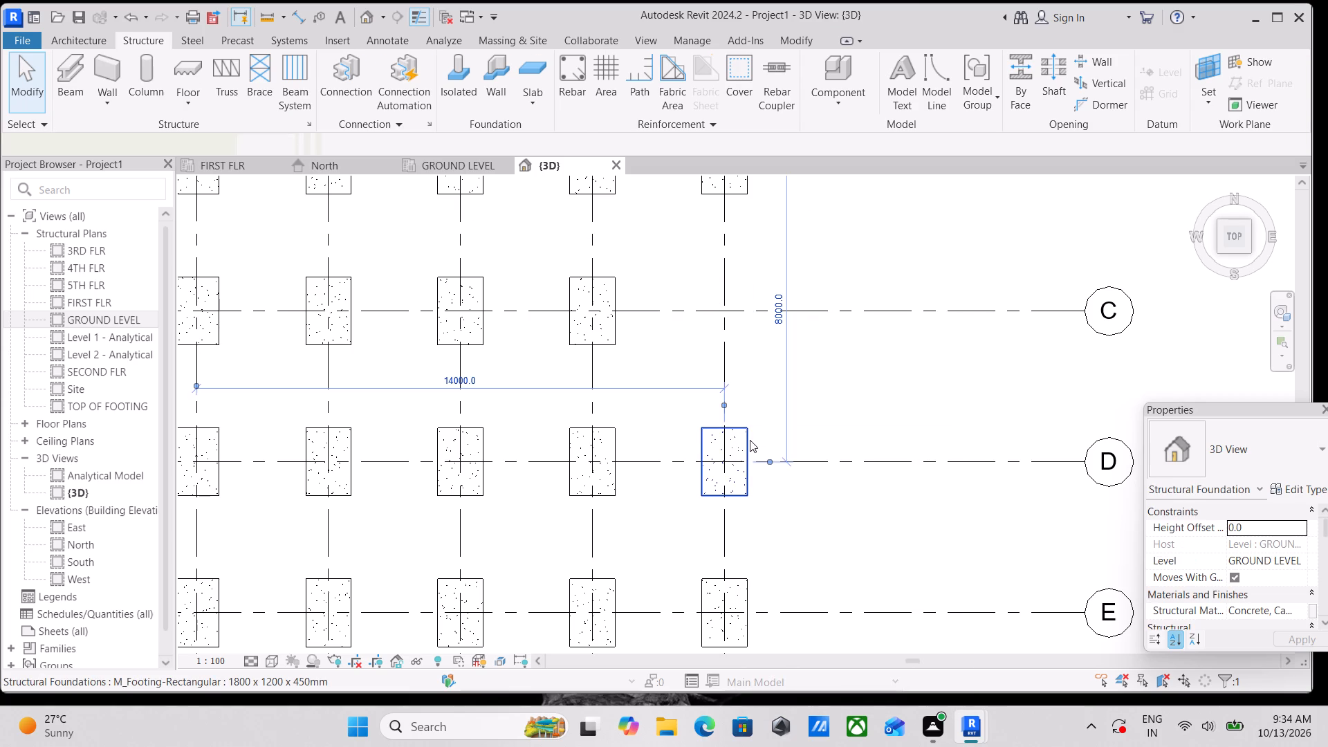
pyautogui.rightClick(750, 440)
pyautogui.click(777, 425)
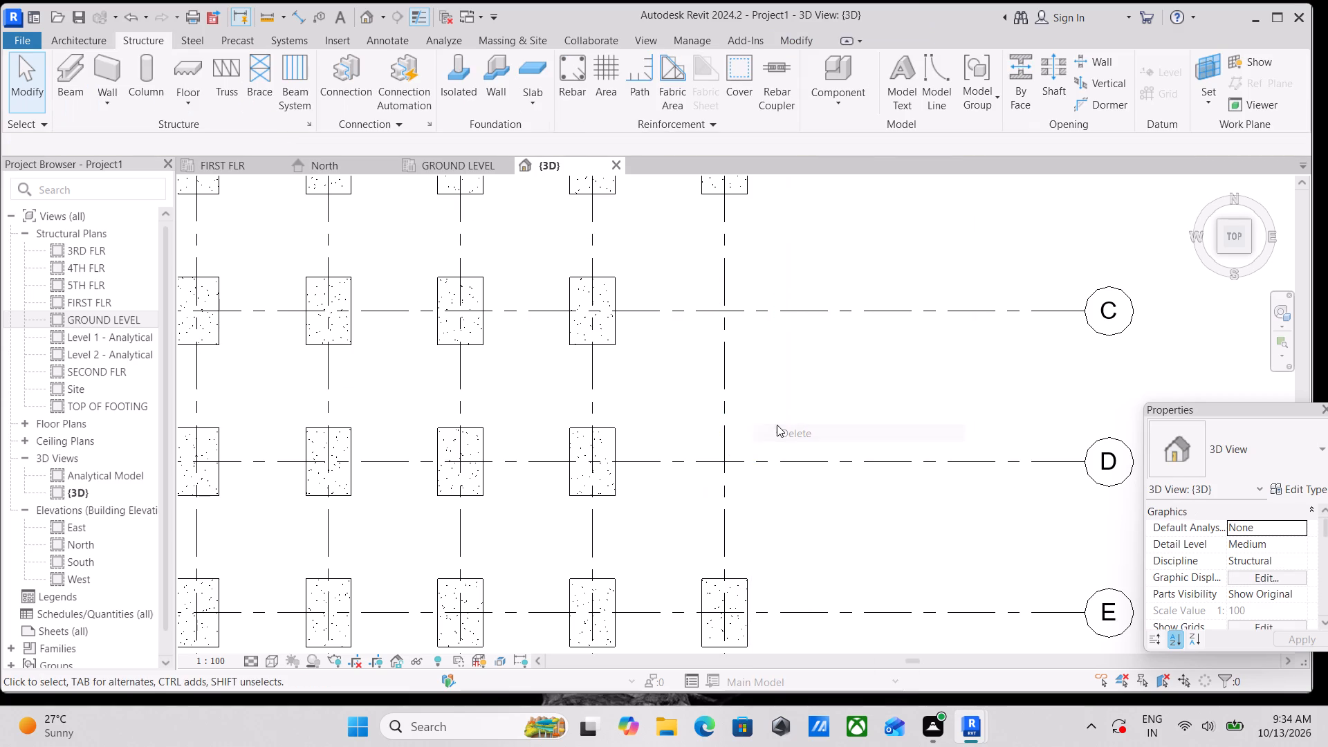
# Delete the footings at the intersections of grid 5 with grids C and D.
pyautogui.scroll(-5, 777, 425)
pyautogui.moveTo(785, 411); pyautogui.dragTo(816, 402, button='middle')
pyautogui.scroll(-2, 818, 401)
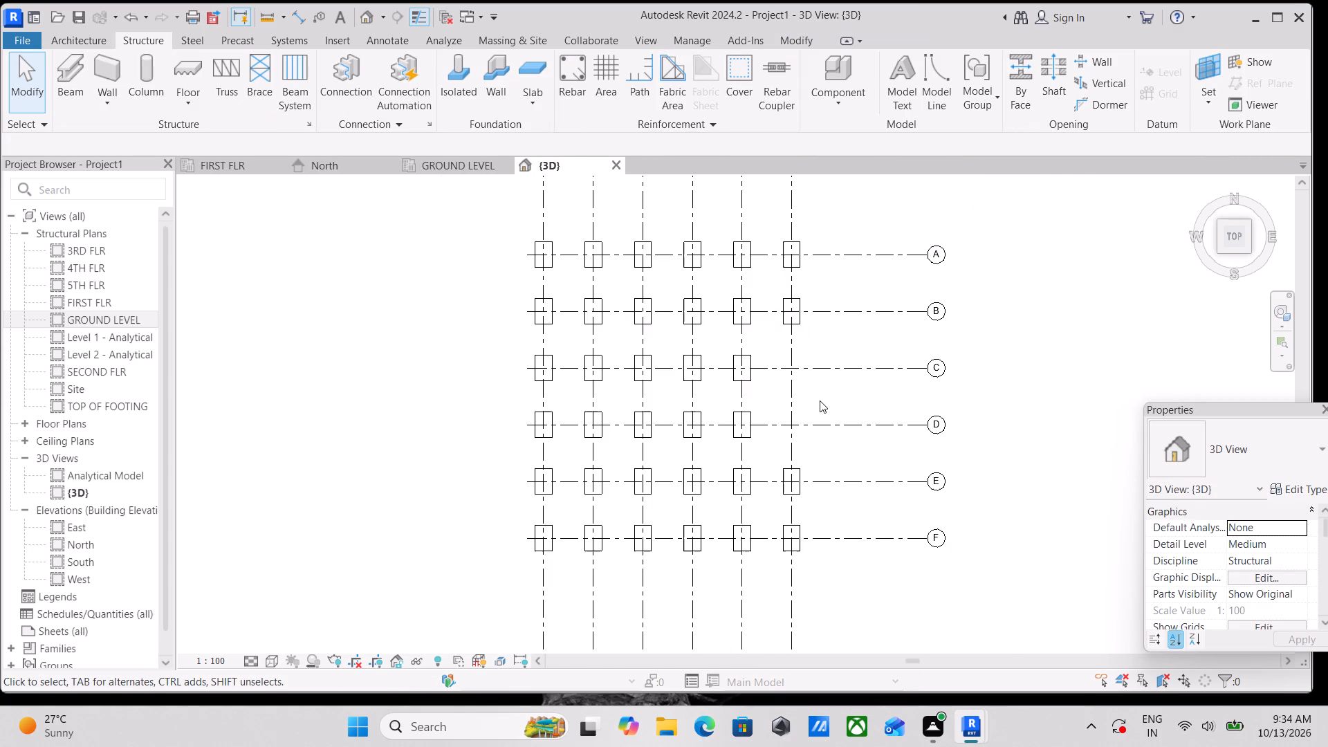
pyautogui.scroll(-2, 830, 400)
pyautogui.scroll(1, 833, 403)
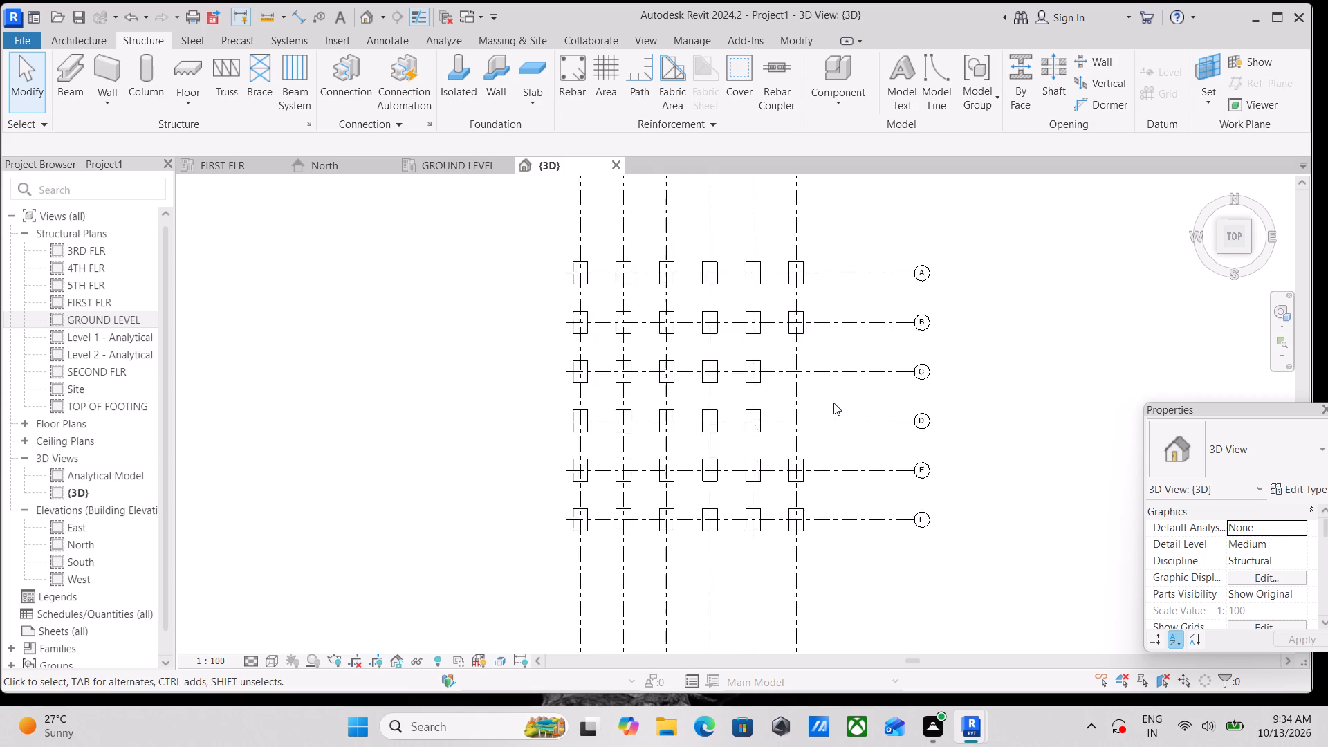
pyautogui.scroll(1, 833, 403)
pyautogui.scroll(-1, 829, 407)
pyautogui.moveTo(829, 407); pyautogui.dragTo(849, 426, button='middle')
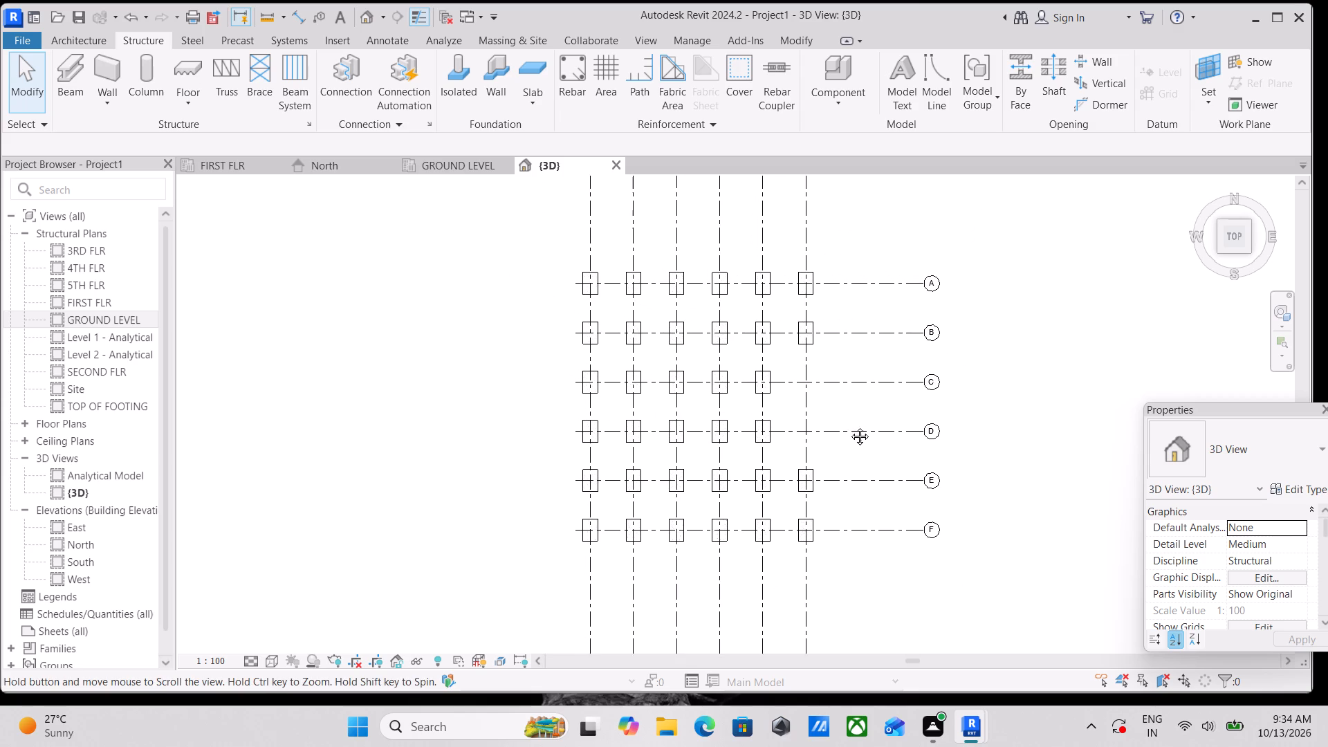
pyautogui.moveTo(849, 426); pyautogui.dragTo(851, 428, button='middle')
pyautogui.scroll(2, 780, 432)
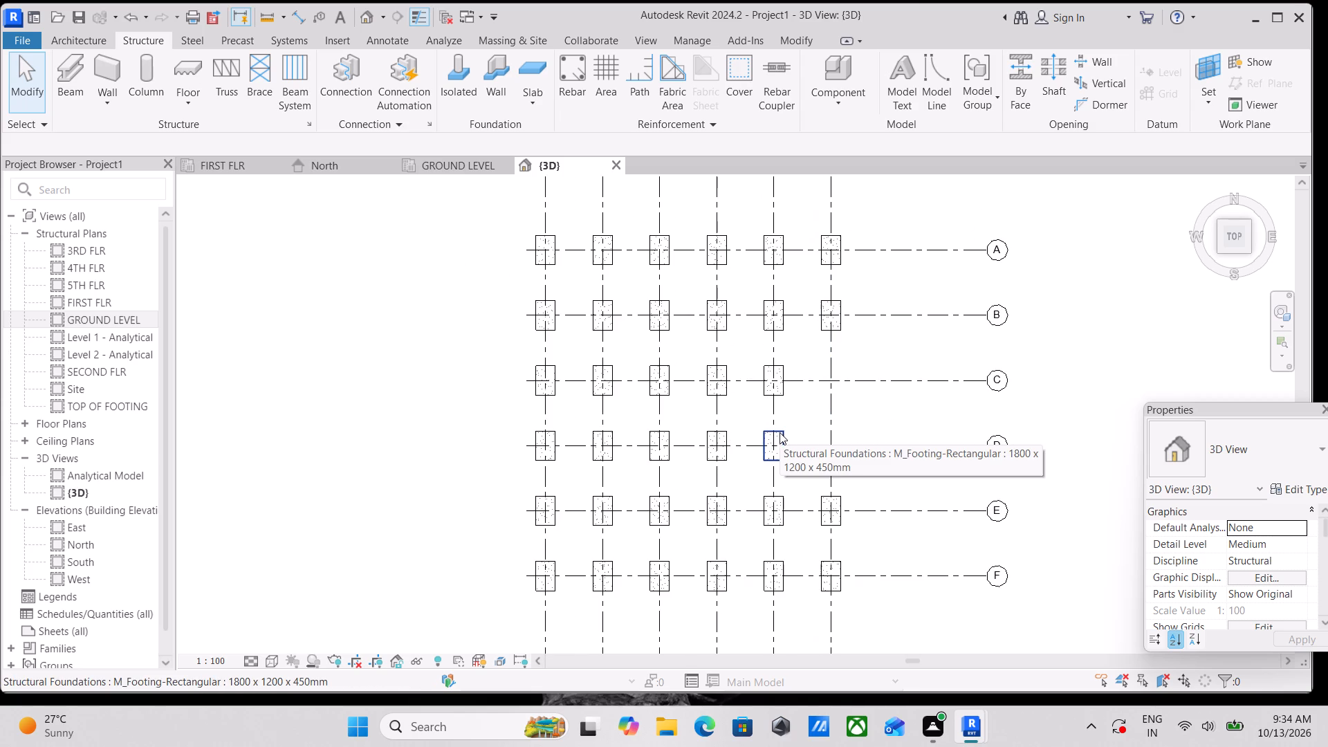
pyautogui.rightClick(780, 432)
pyautogui.click(811, 429)
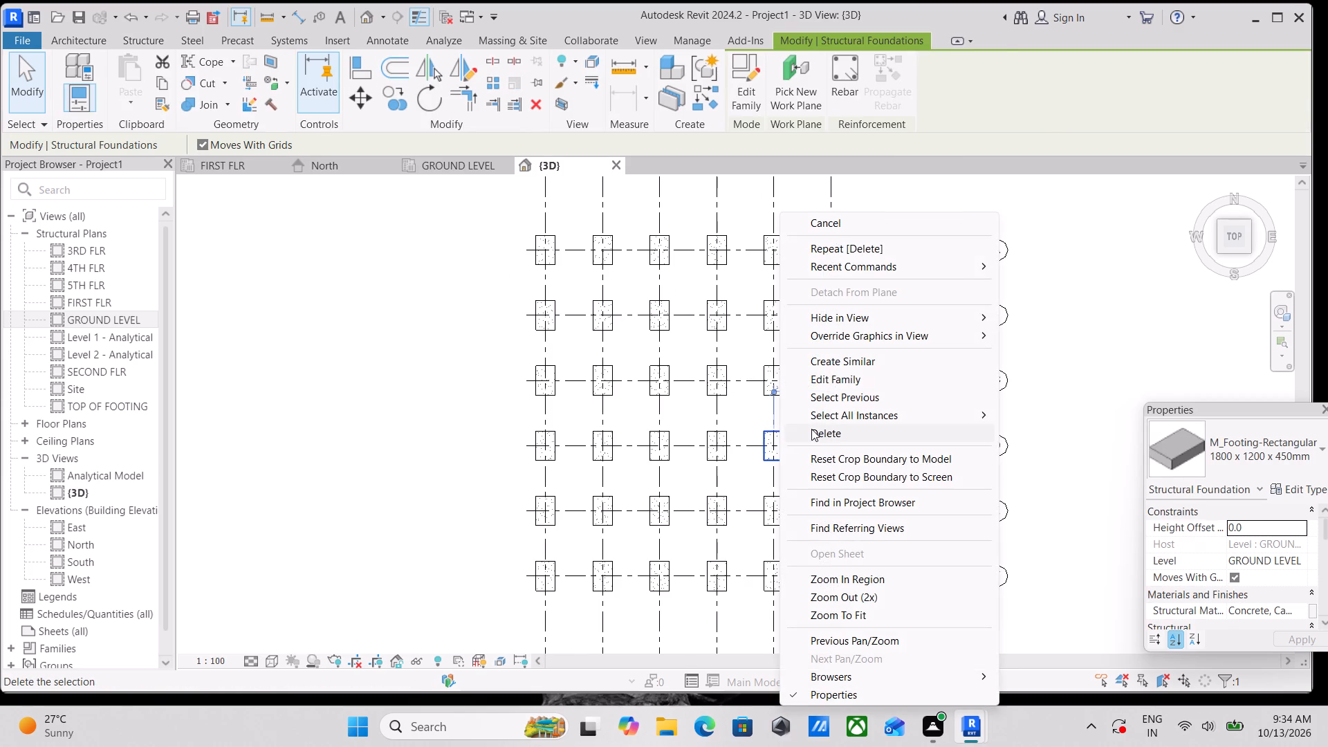
pyautogui.click(780, 382)
pyautogui.rightClick(780, 382)
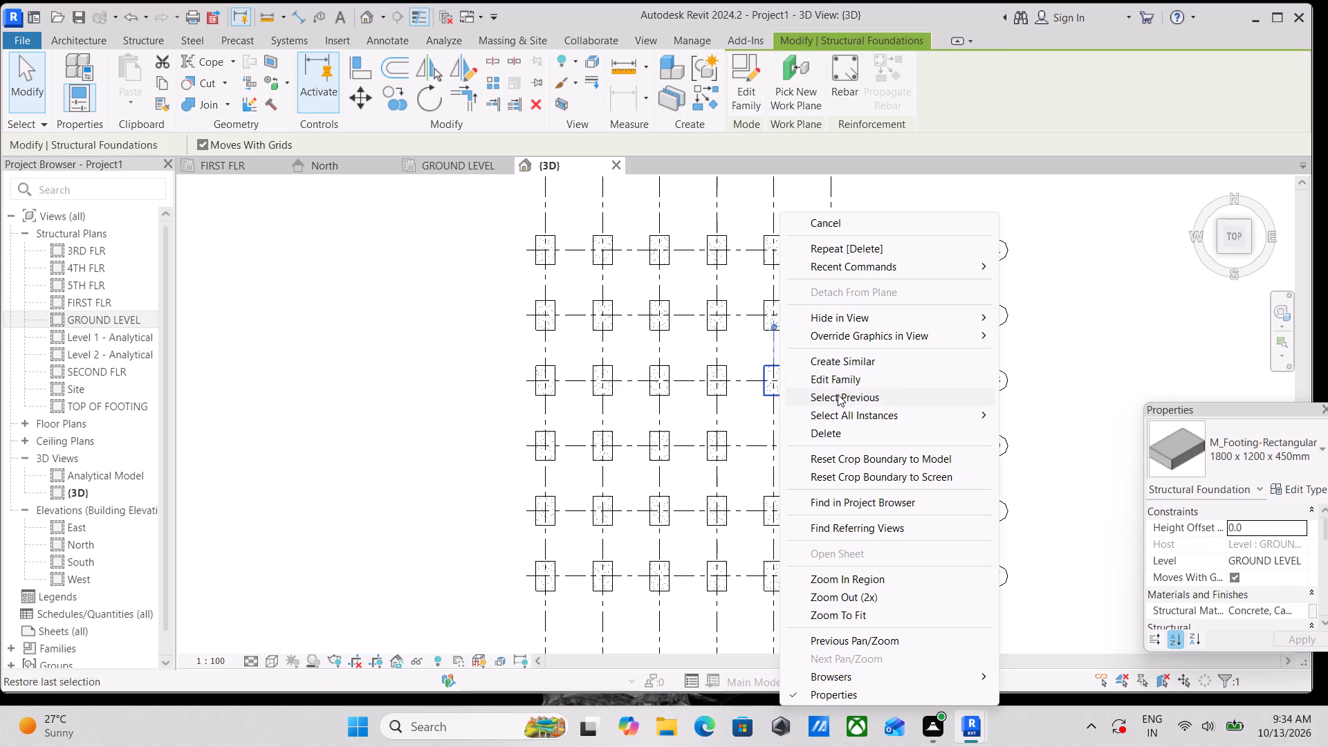
pyautogui.click(837, 434)
# Examine the remaining footing layout from the top and in an isometric view showing the front and right sides.
pyautogui.scroll(-2, 830, 423)
pyautogui.moveTo(833, 409); pyautogui.dragTo(856, 373, button='middle')
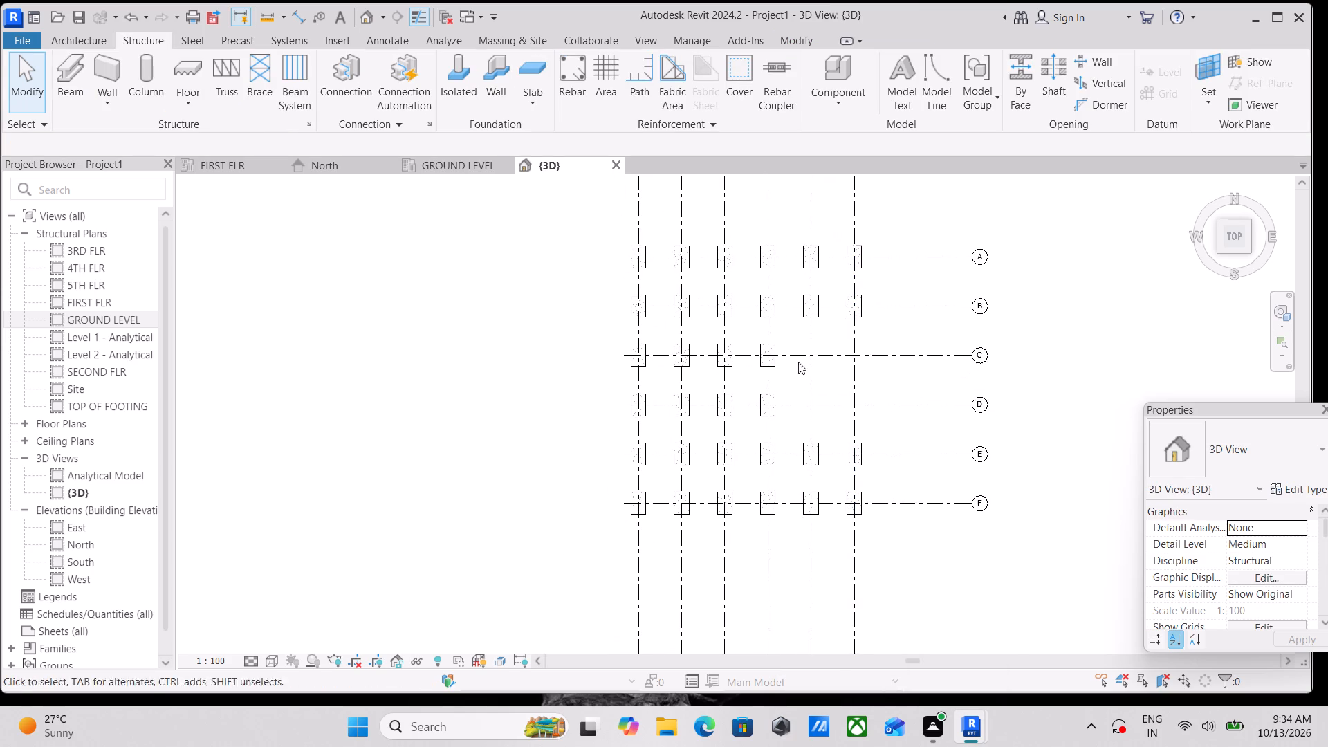
pyautogui.moveTo(889, 334); pyautogui.dragTo(916, 349, button='middle')
pyautogui.moveTo(627, 302); pyautogui.dragTo(504, 332, button='middle')
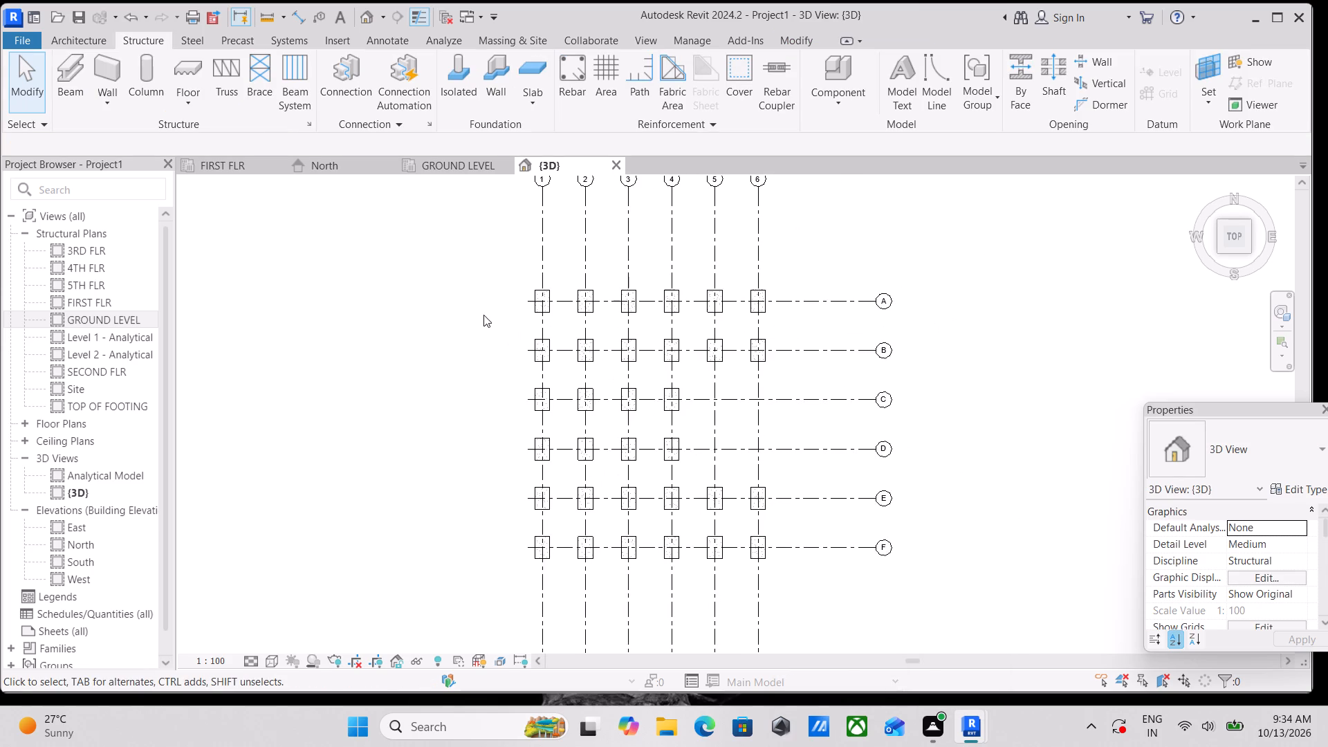
pyautogui.moveTo(440, 322); pyautogui.dragTo(374, 338, button='middle')
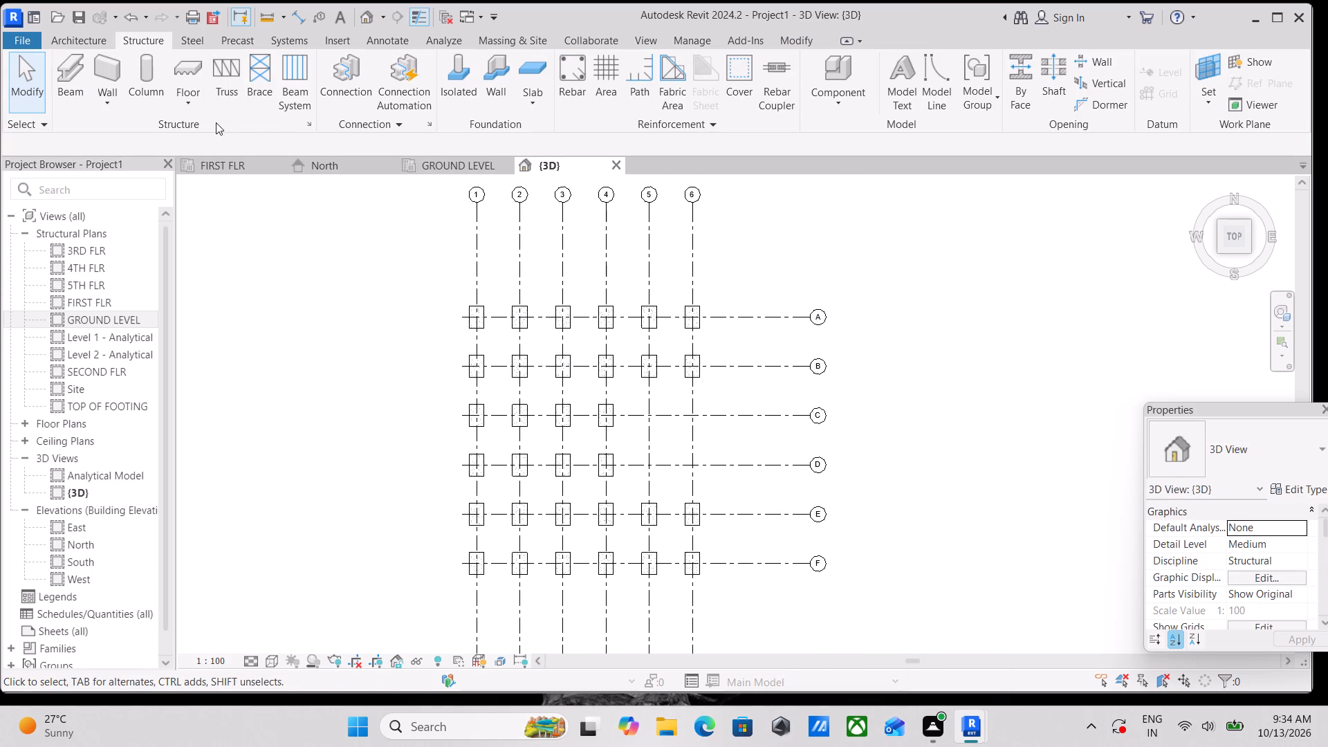
pyautogui.scroll(2, 297, 318)
pyautogui.scroll(3, 510, 329)
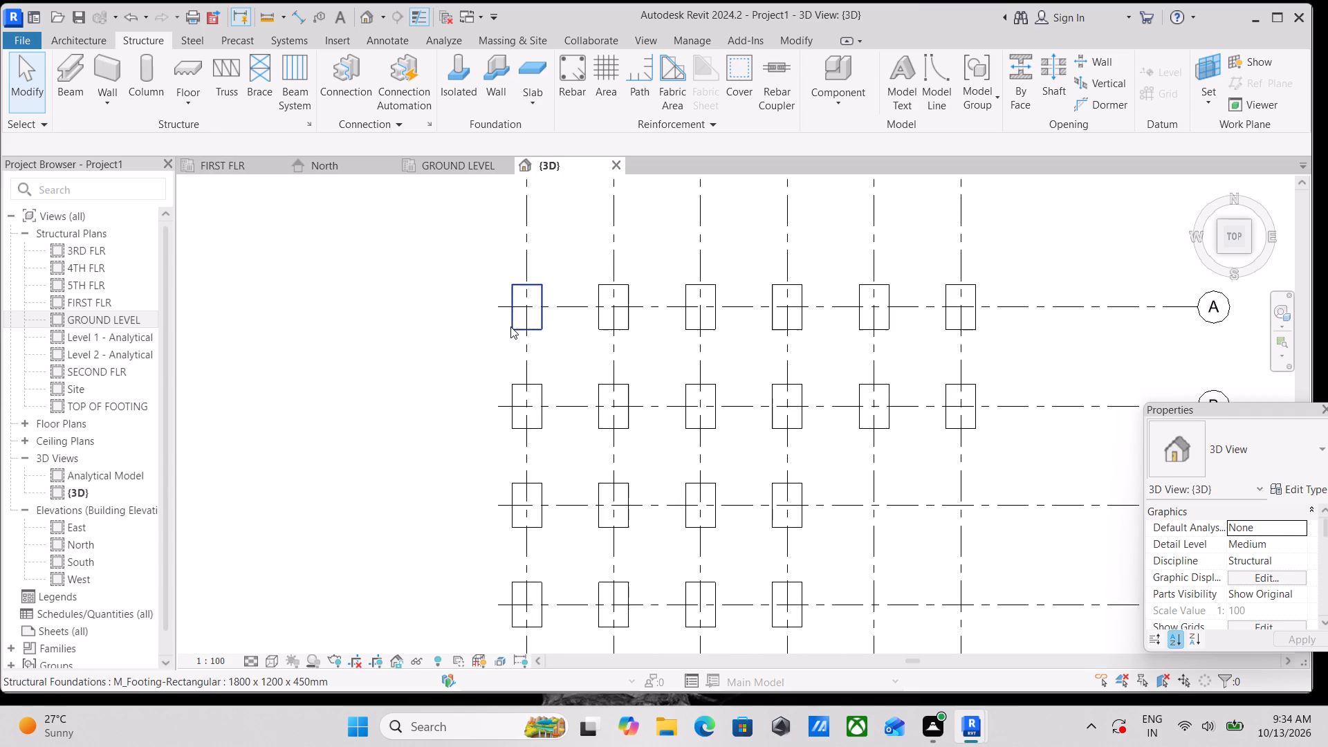
pyautogui.scroll(-1, 479, 331)
pyautogui.moveTo(479, 331); pyautogui.dragTo(398, 331, button='middle')
pyautogui.scroll(-2, 391, 324)
pyautogui.moveTo(390, 322); pyautogui.dragTo(409, 277, button='middle')
pyautogui.scroll(-1, 386, 316)
pyautogui.moveTo(386, 316); pyautogui.dragTo(407, 288, button='middle')
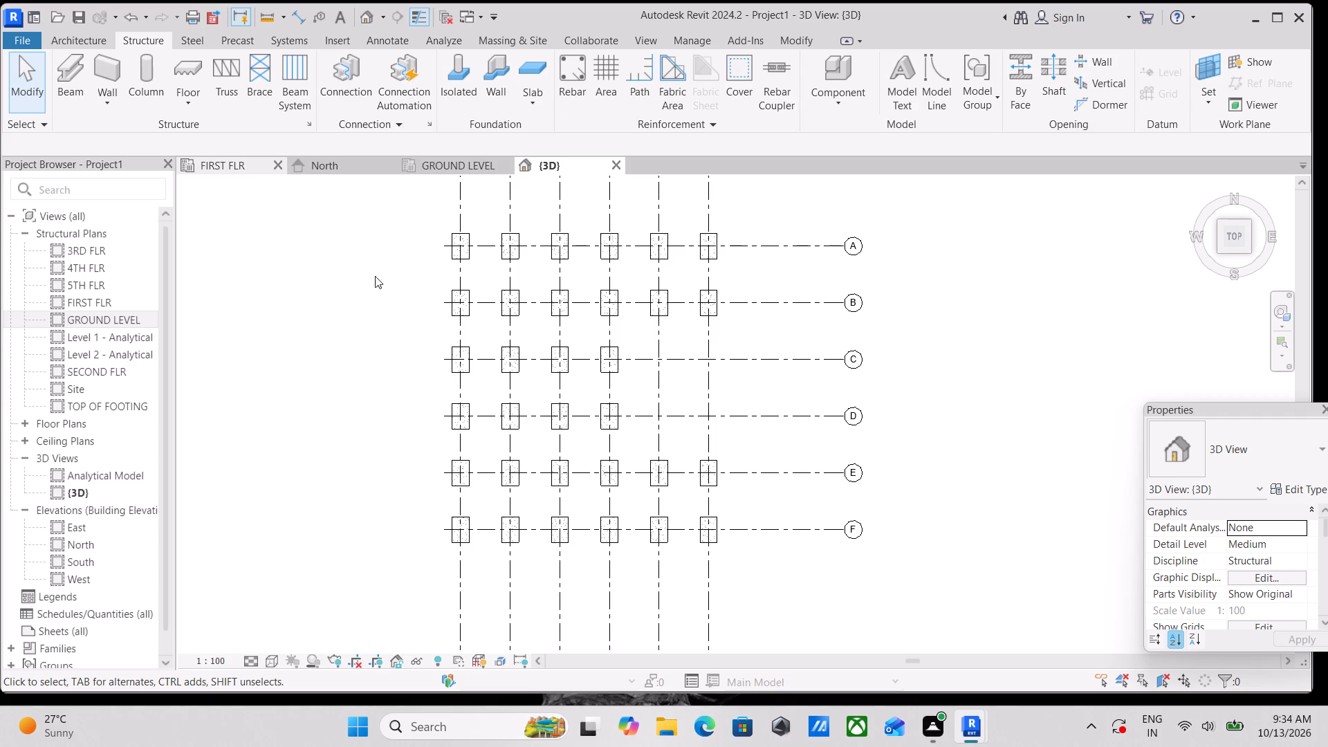
pyautogui.scroll(-1, 396, 294)
pyautogui.moveTo(391, 294); pyautogui.dragTo(410, 278, button='middle')
pyautogui.scroll(2, 424, 284)
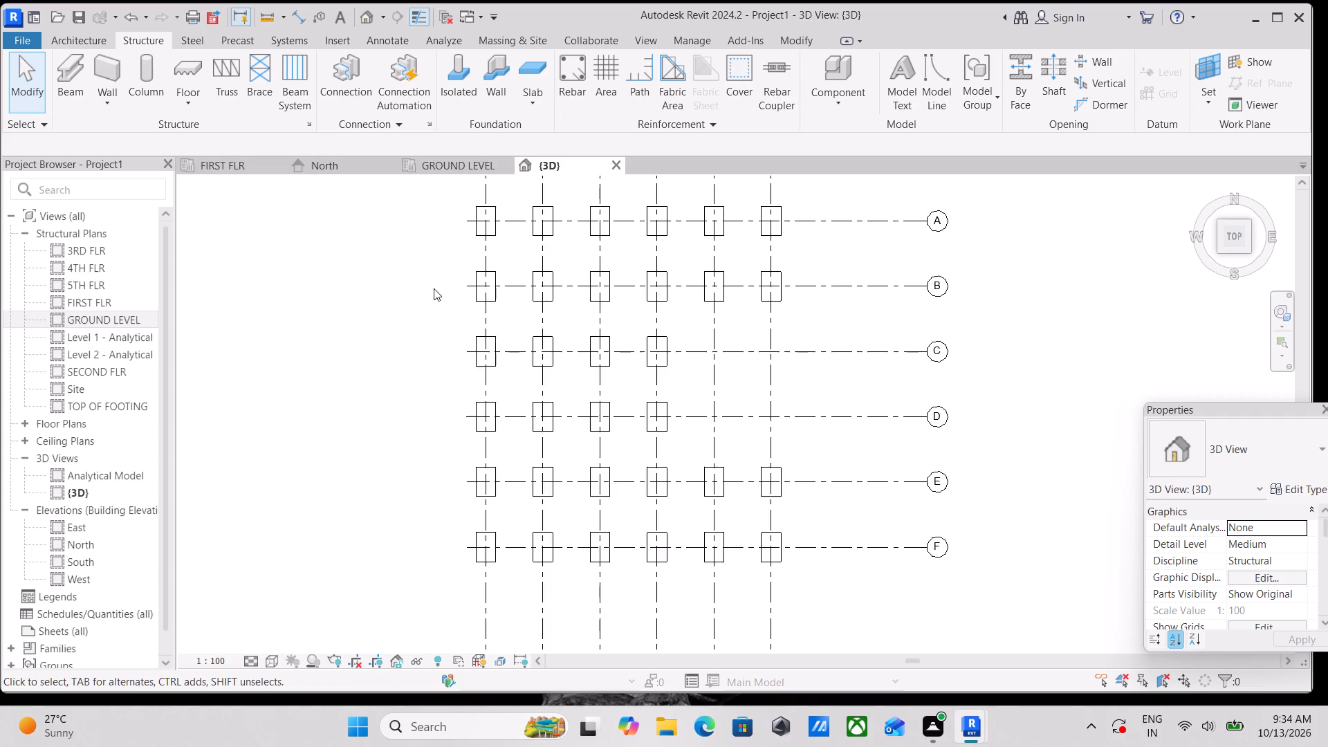
pyautogui.scroll(2, 434, 288)
pyautogui.scroll(-1, 438, 292)
pyautogui.moveTo(438, 291); pyautogui.dragTo(400, 357, button='middle')
pyautogui.scroll(1, 396, 340)
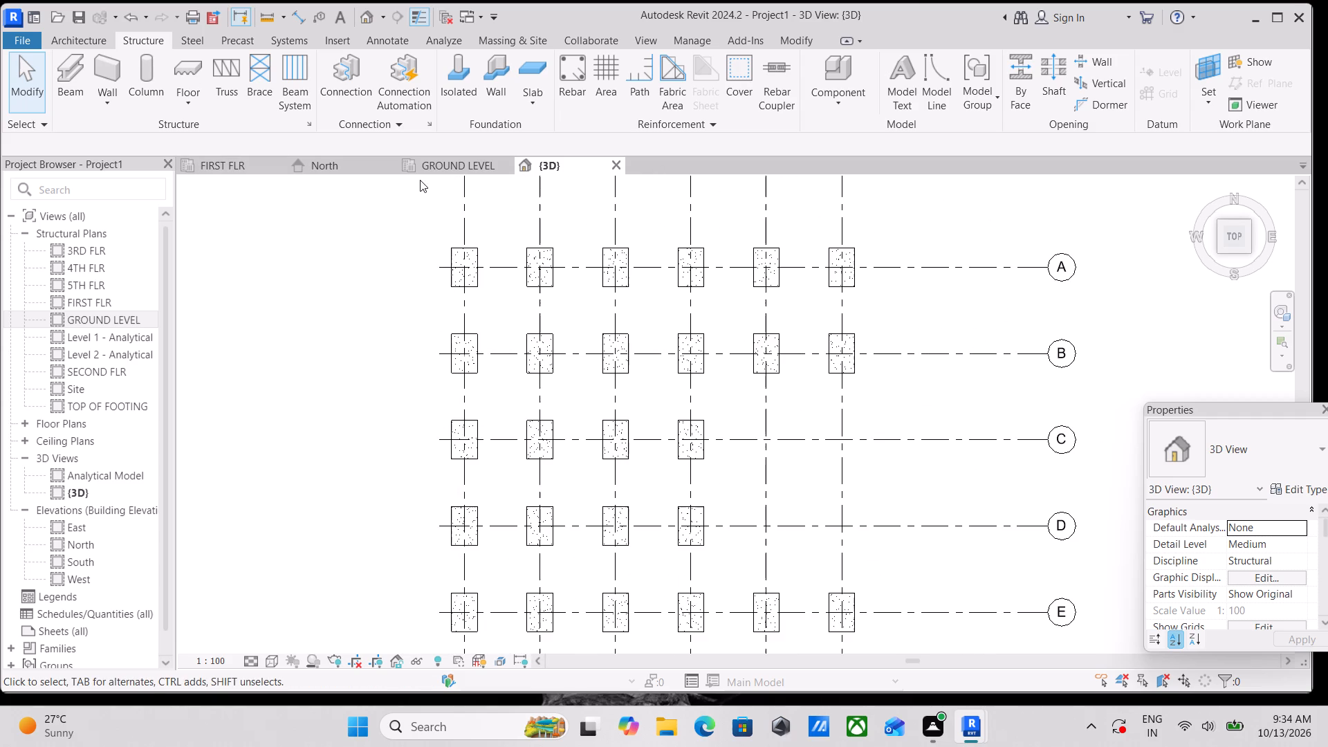
pyautogui.scroll(-1, 358, 331)
pyautogui.moveTo(359, 331); pyautogui.dragTo(379, 326, button='middle')
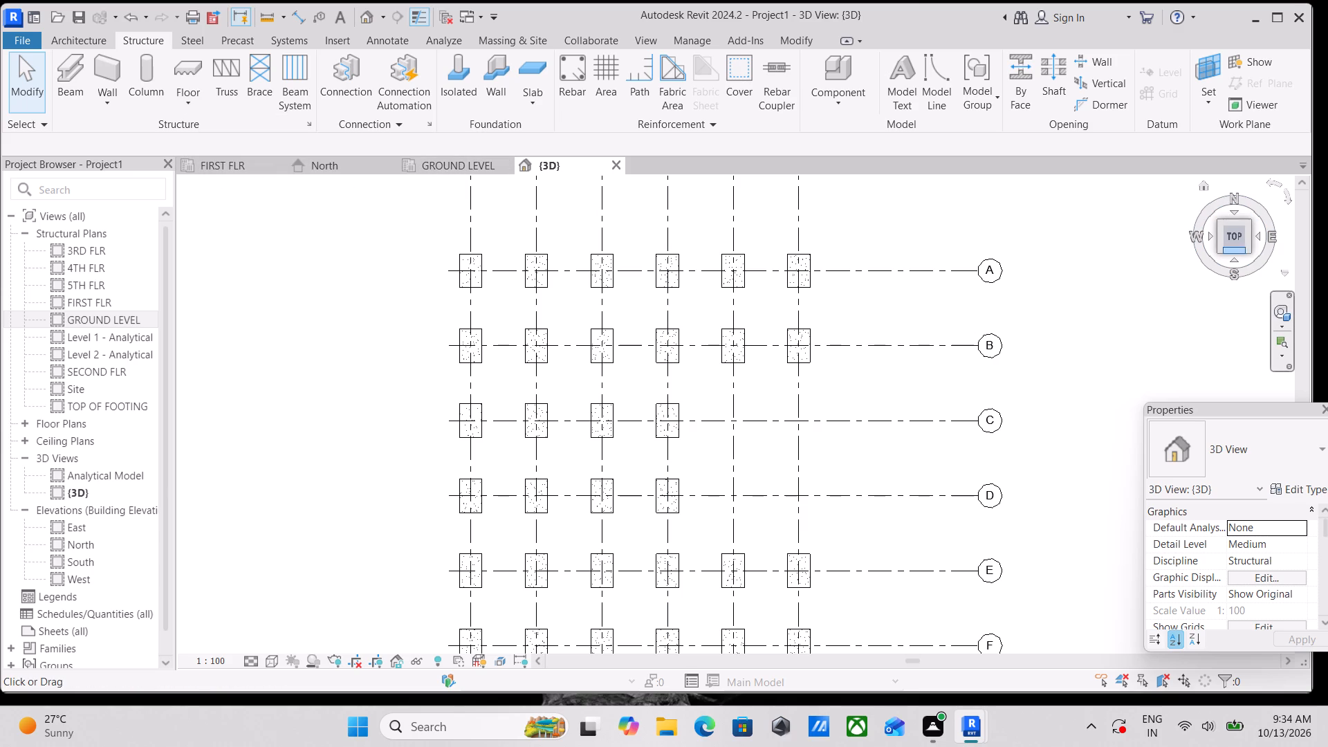
pyautogui.click(1251, 249)
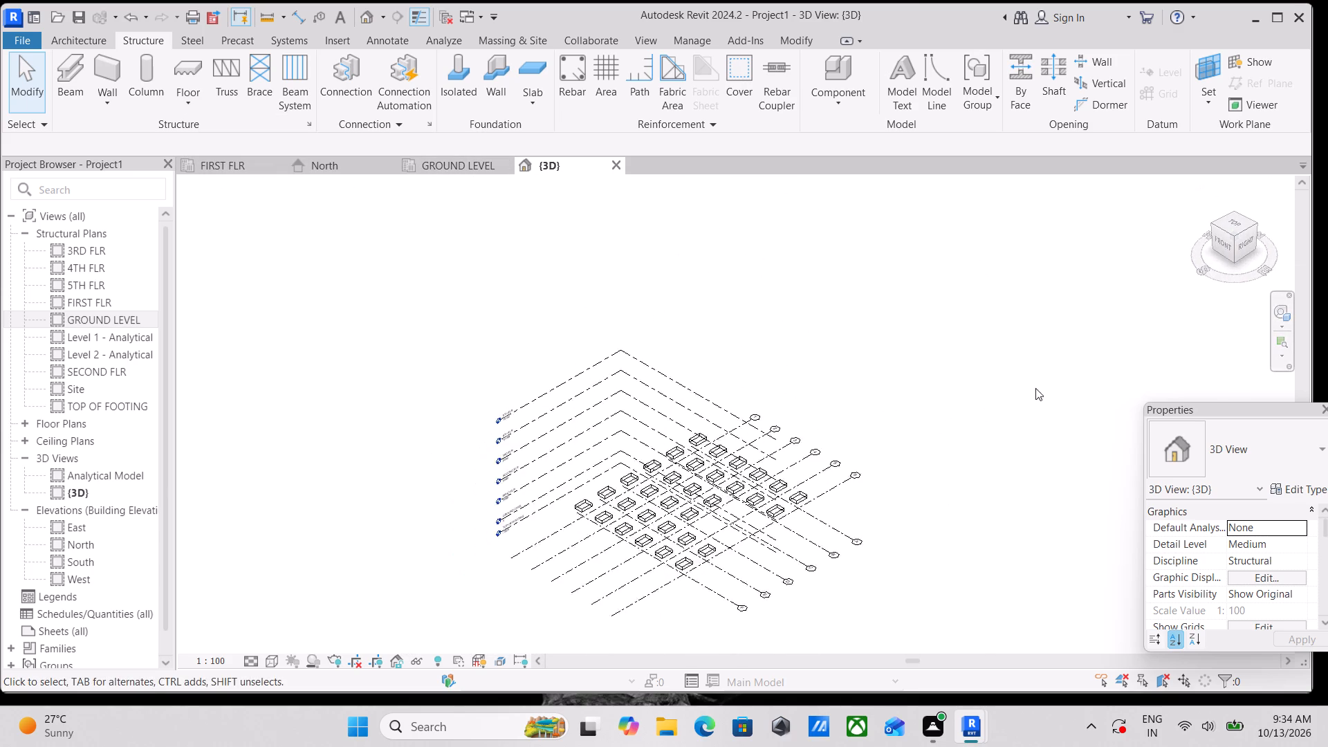
pyautogui.scroll(4, 909, 460)
pyautogui.scroll(3, 852, 457)
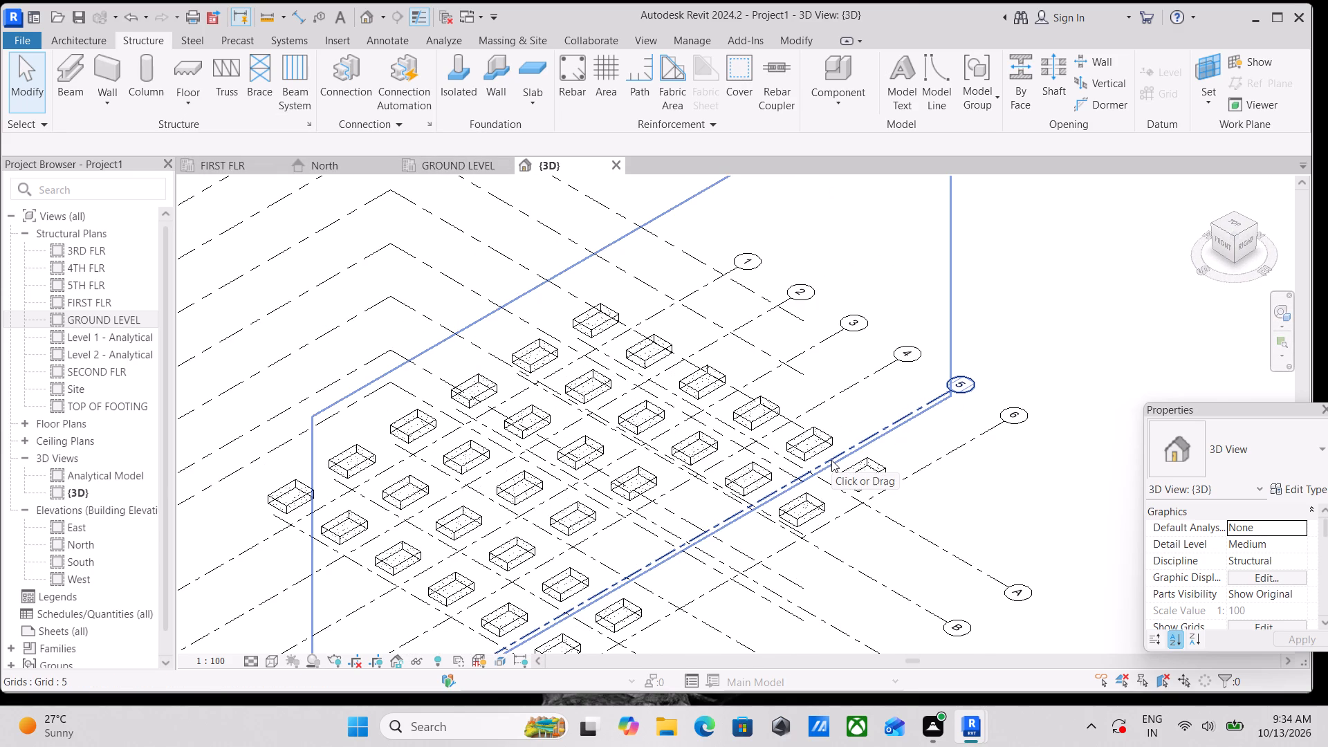
pyautogui.scroll(-3, 831, 460)
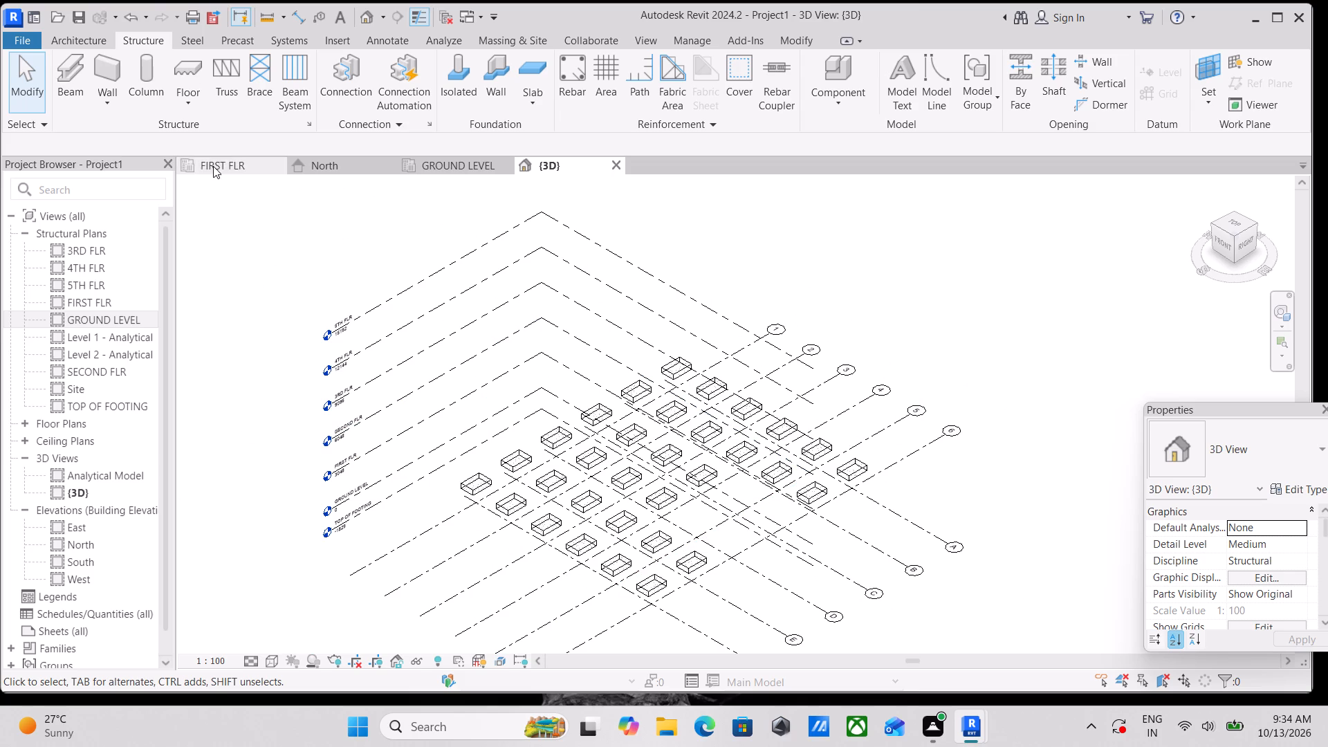
# Examine the footing layout on the GROUND LEVEL structural plan with all the footings selected, then clear the selection.
pyautogui.click(432, 161)
pyautogui.scroll(-3, 422, 173)
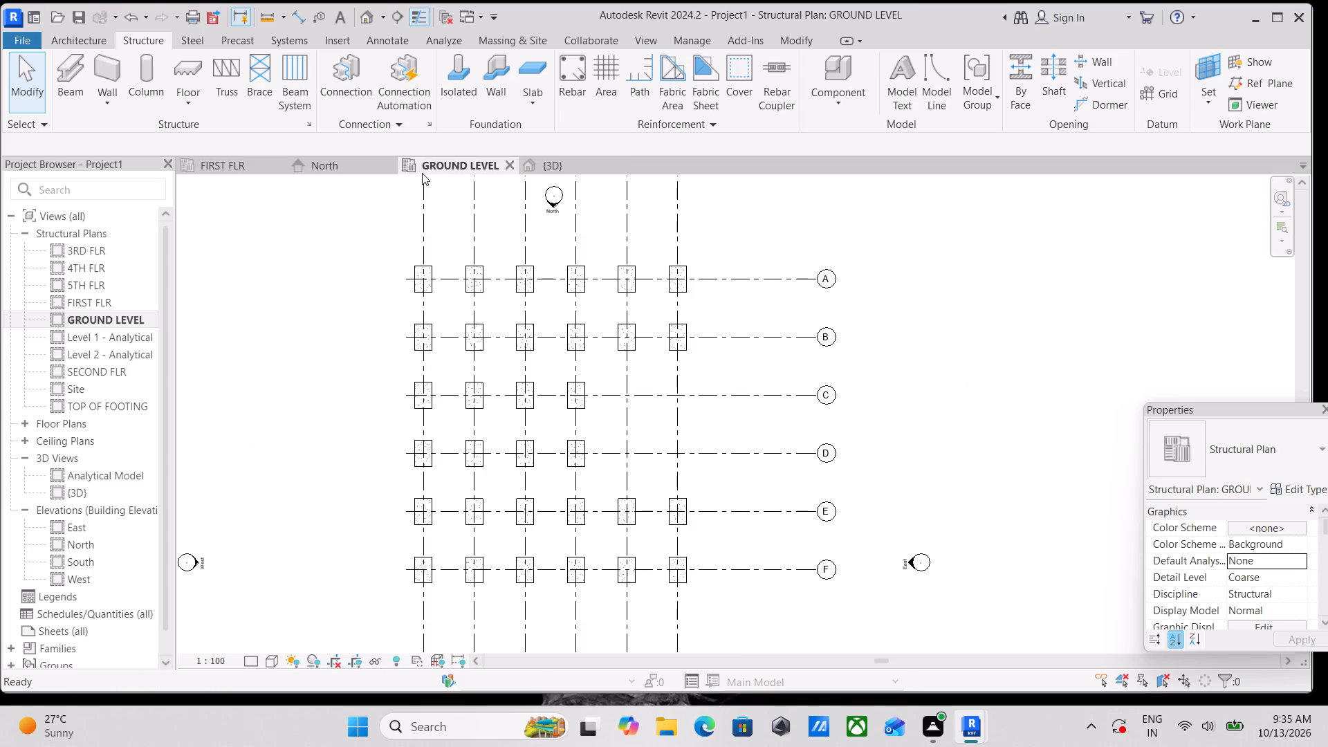
pyautogui.moveTo(371, 242); pyautogui.dragTo(528, 457)
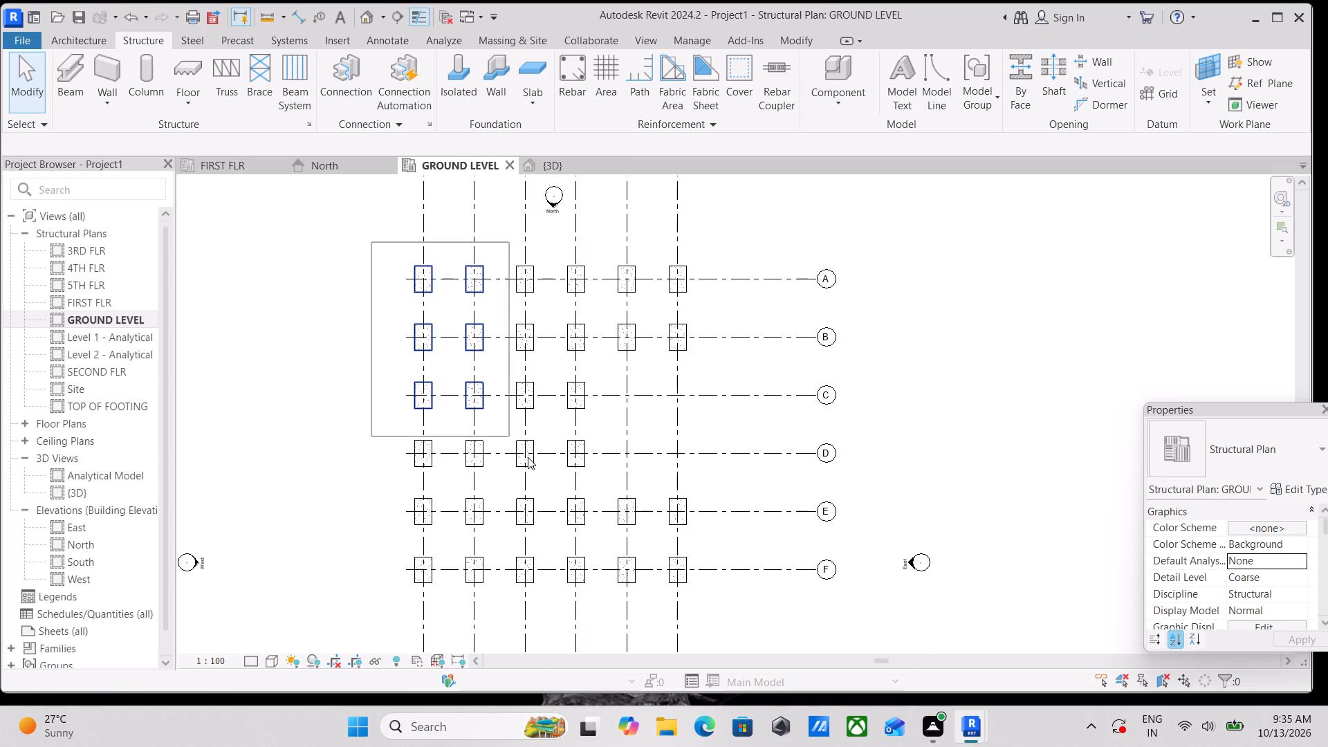
pyautogui.moveTo(528, 457); pyautogui.dragTo(729, 608)
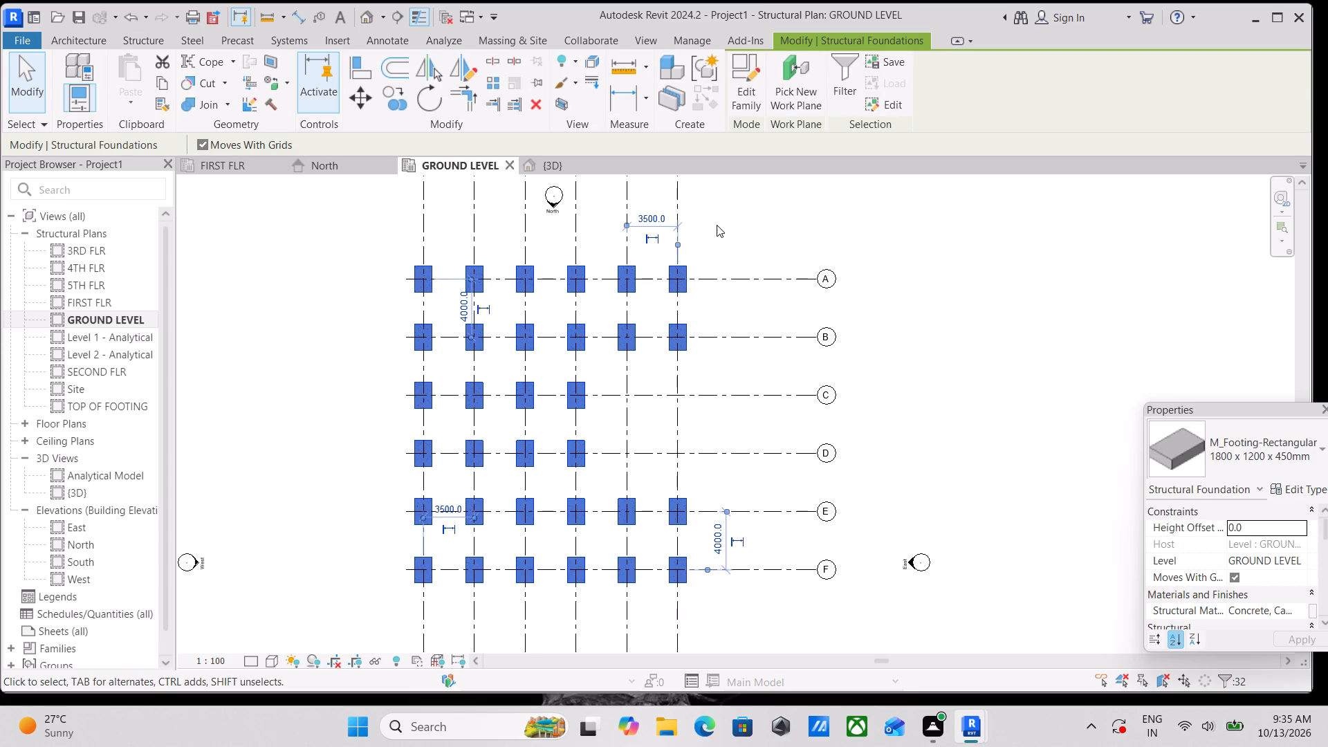
pyautogui.scroll(5, 717, 225)
pyautogui.scroll(-4, 594, 305)
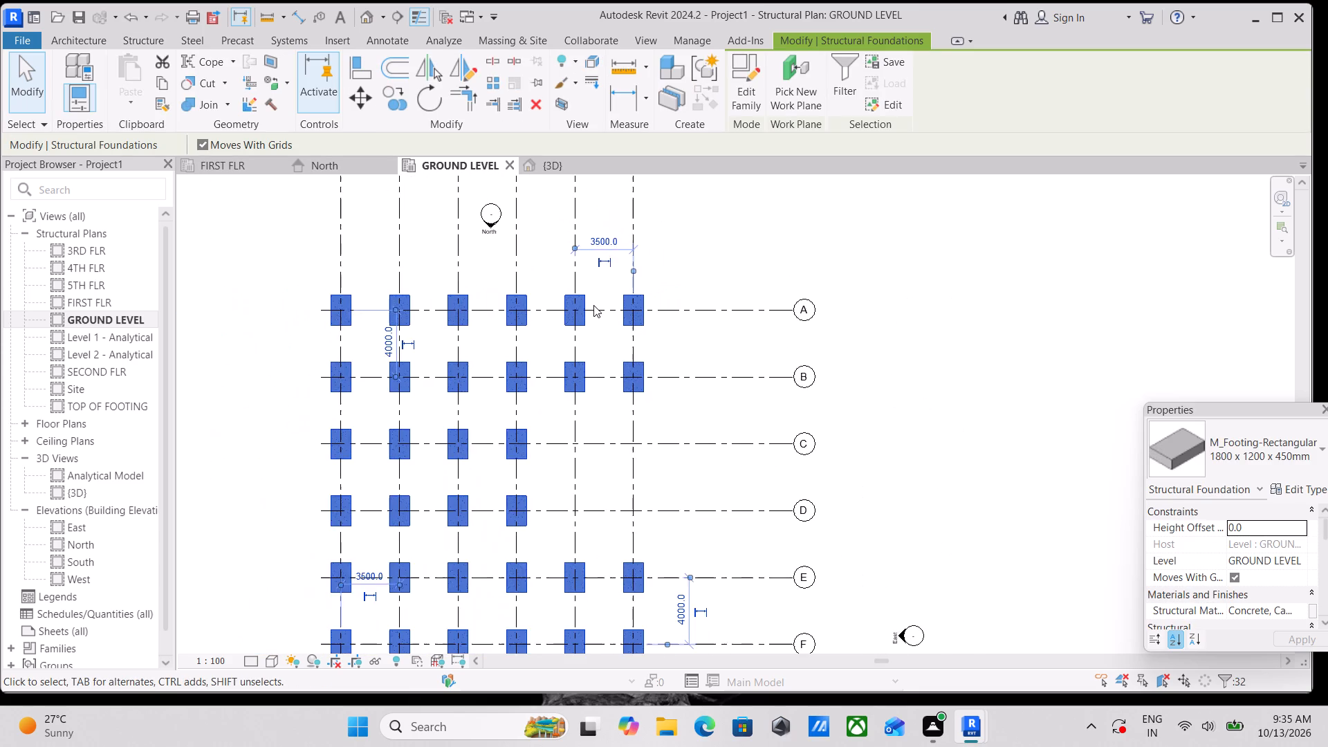
pyautogui.scroll(4, 617, 278)
pyautogui.scroll(-3, 739, 227)
pyautogui.moveTo(741, 227); pyautogui.dragTo(869, 295, button='middle')
pyautogui.scroll(-1, 786, 308)
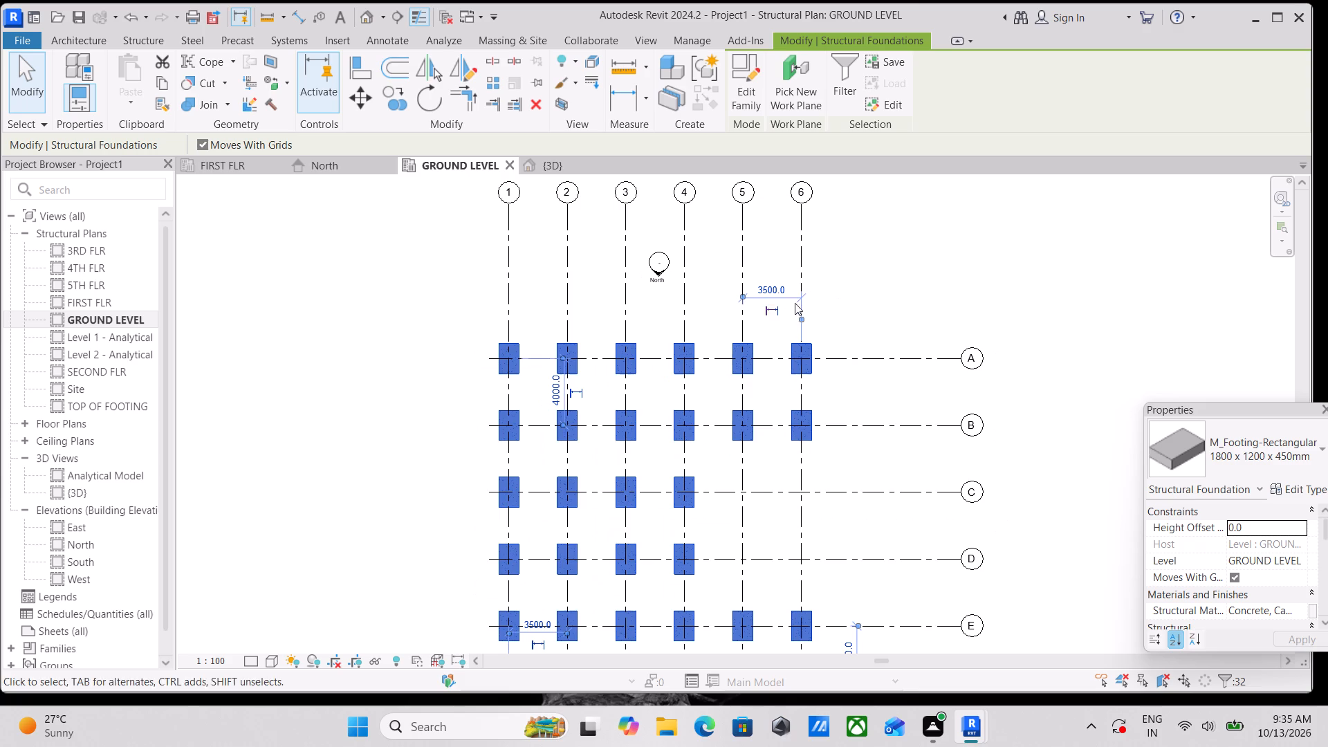
pyautogui.moveTo(836, 304); pyautogui.dragTo(857, 250, button='middle')
pyautogui.scroll(1, 836, 304)
pyautogui.scroll(3, 420, 344)
pyautogui.moveTo(443, 326); pyautogui.dragTo(342, 358, button='middle')
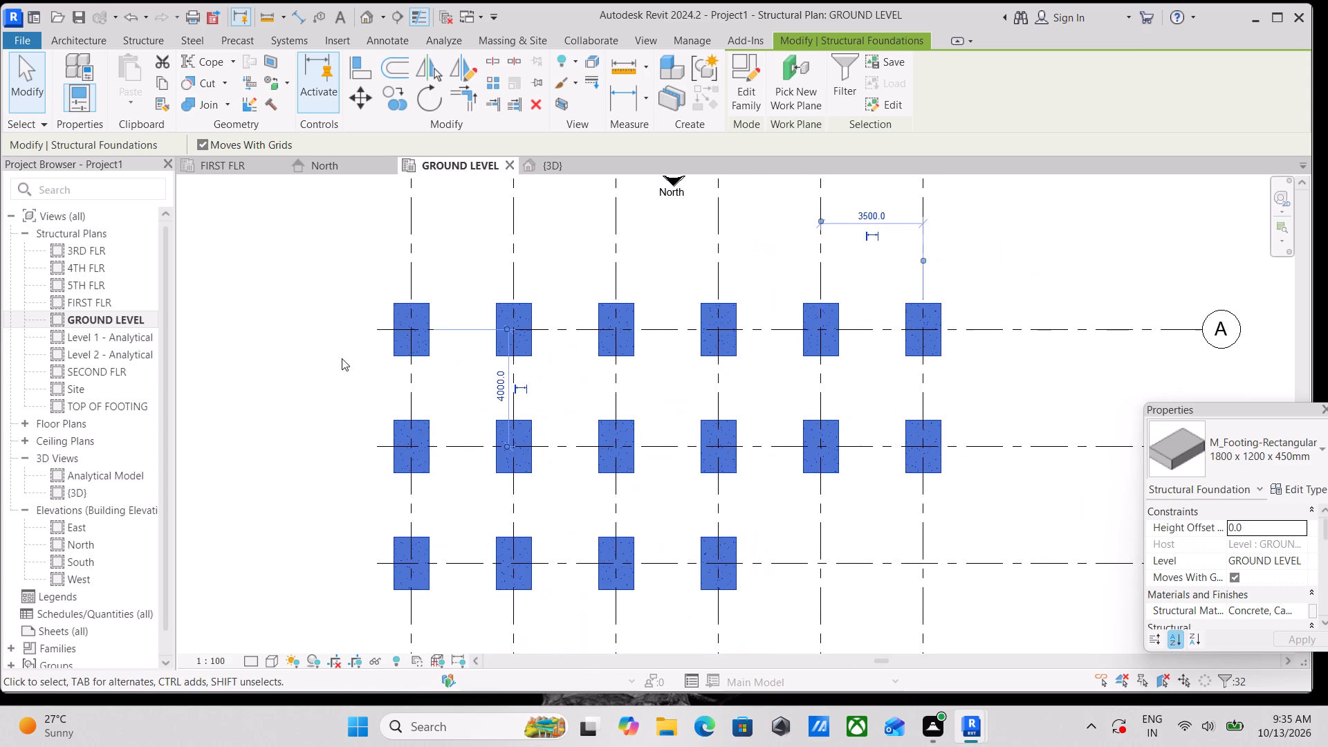
pyautogui.scroll(3, 432, 369)
pyautogui.scroll(4, 536, 392)
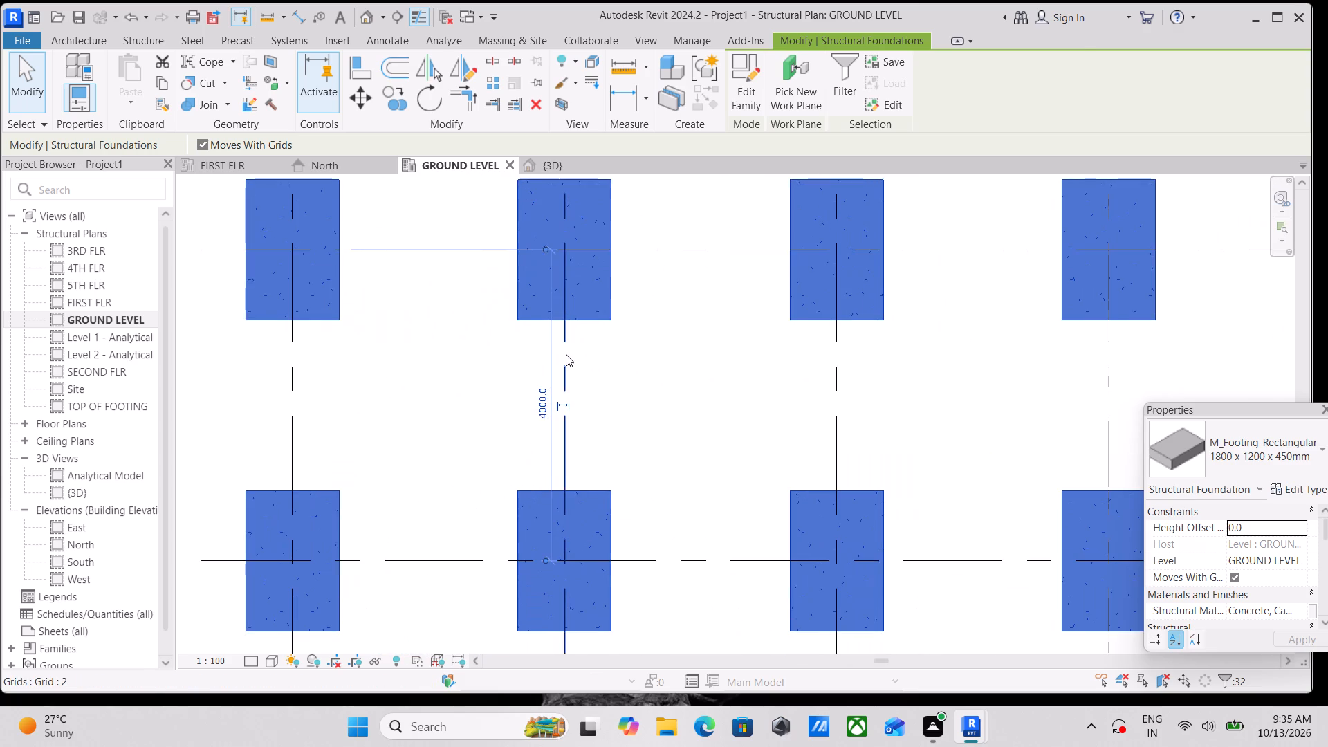
pyautogui.scroll(-7, 566, 354)
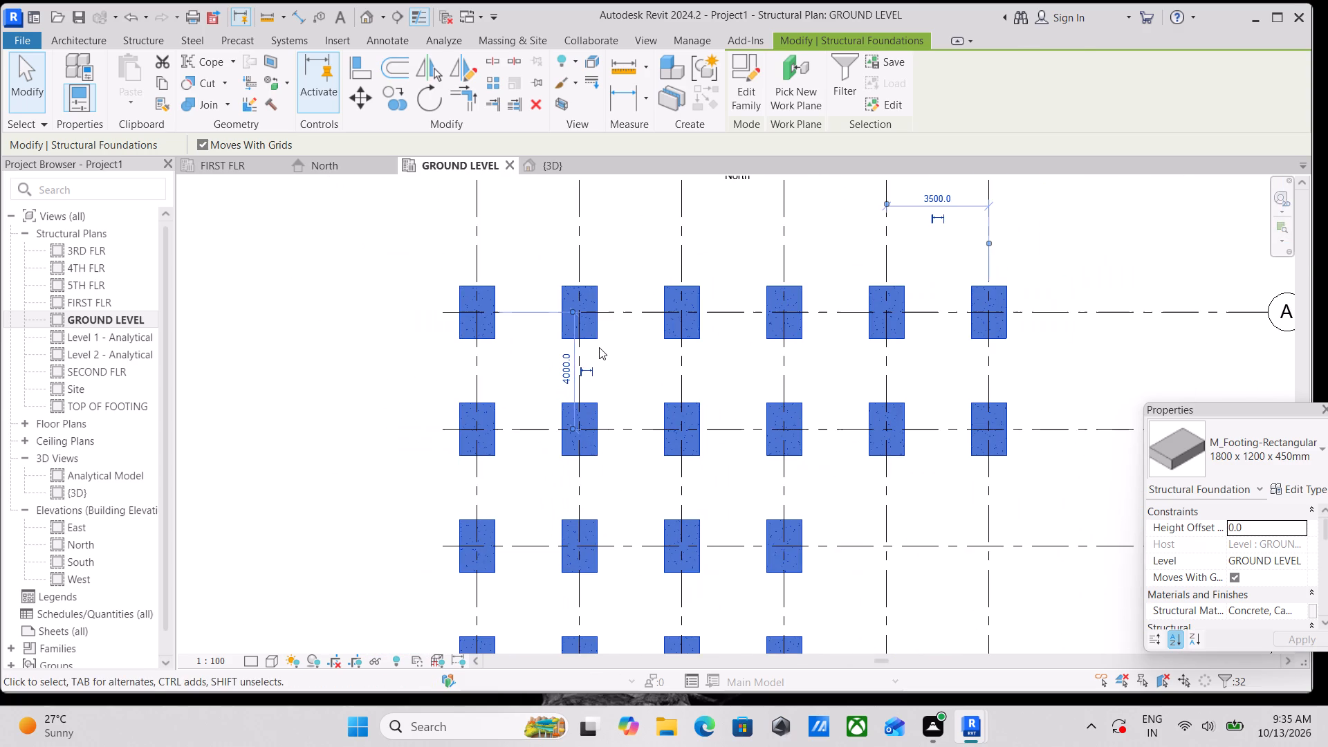
pyautogui.moveTo(599, 347); pyautogui.dragTo(547, 344, button='middle')
pyautogui.scroll(2, 560, 351)
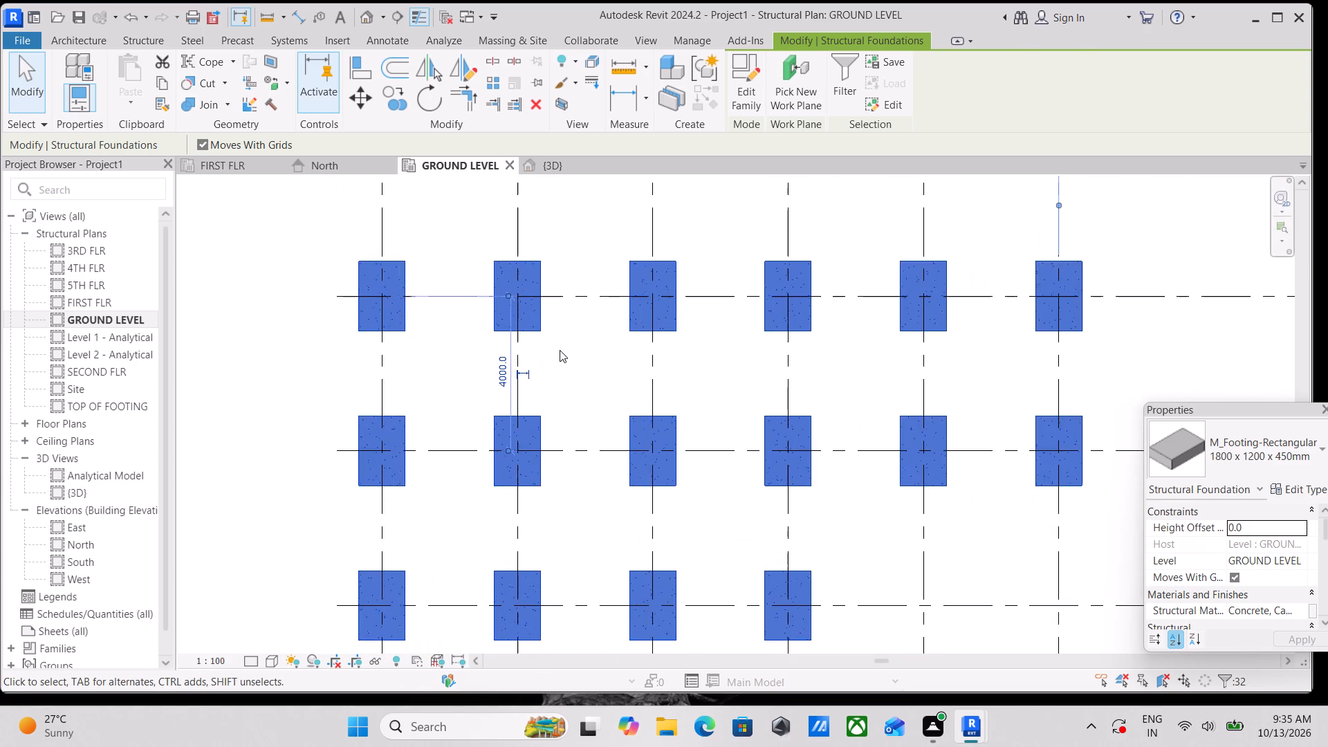
pyautogui.scroll(-7, 560, 350)
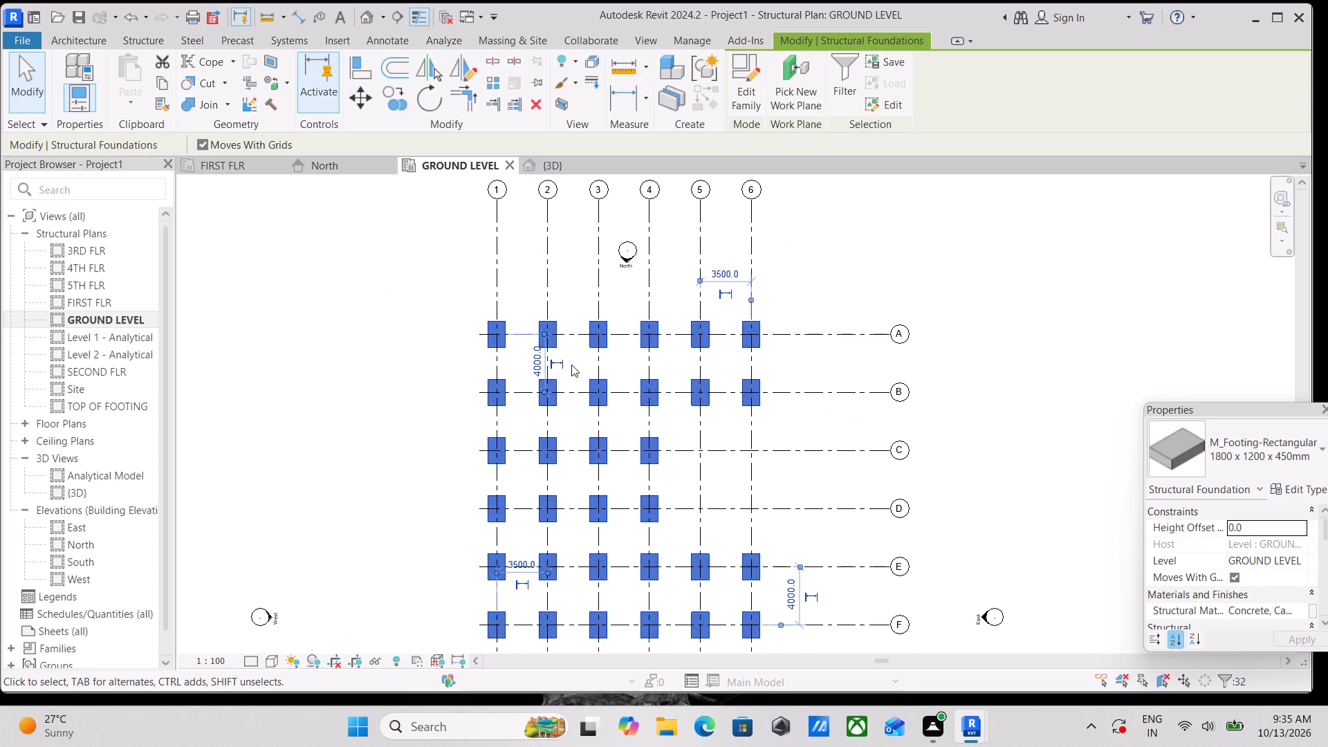
pyautogui.moveTo(571, 365); pyautogui.dragTo(532, 309, button='middle')
pyautogui.moveTo(535, 311); pyautogui.dragTo(533, 428, button='middle')
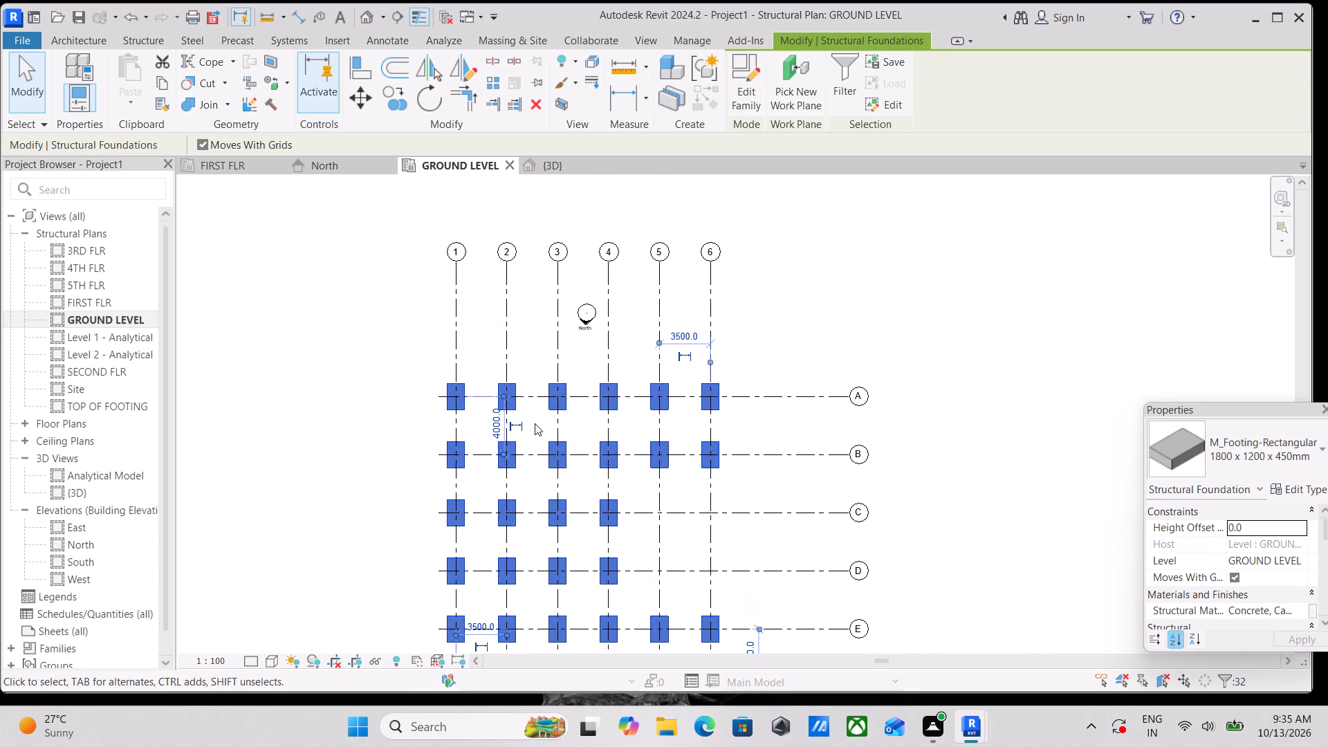
pyautogui.scroll(-2, 535, 423)
pyautogui.moveTo(535, 423); pyautogui.dragTo(506, 311, button='middle')
pyautogui.scroll(2, 506, 311)
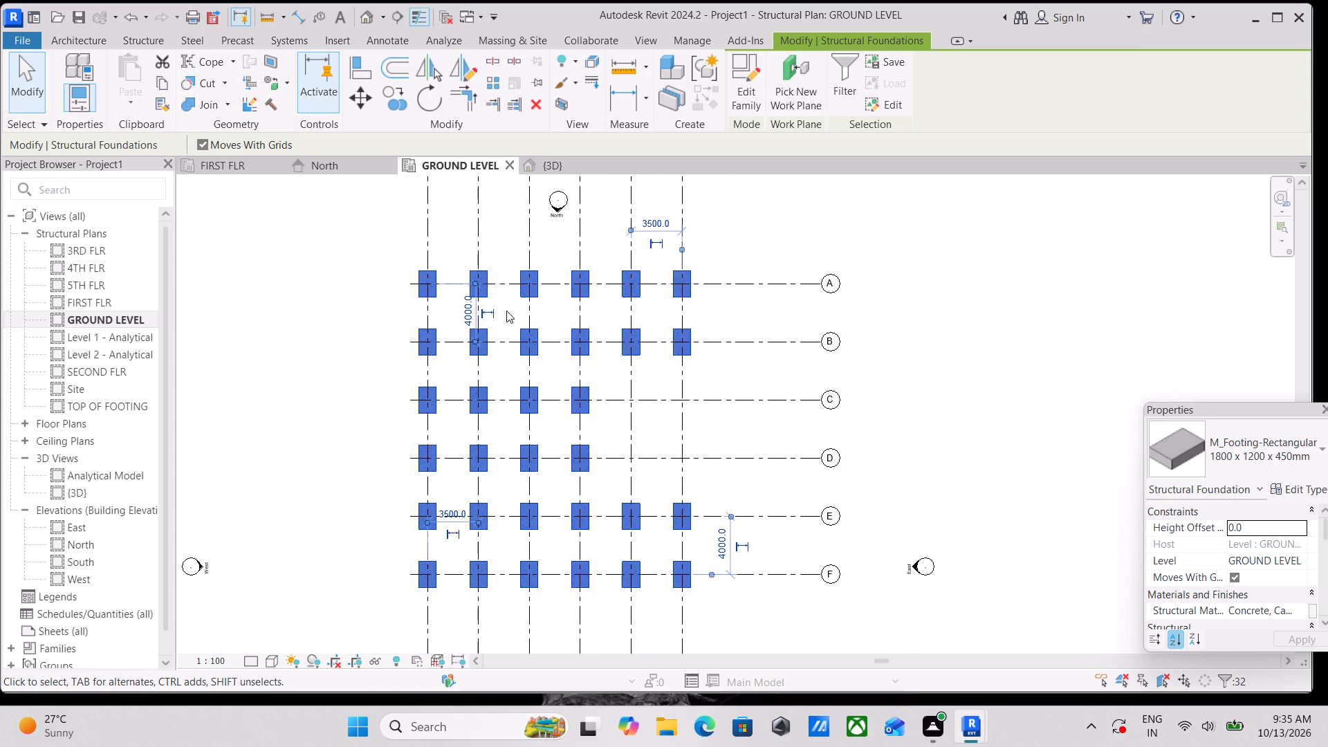
pyautogui.scroll(2, 506, 311)
pyautogui.press('Escape')
pyautogui.scroll(-3, 504, 316)
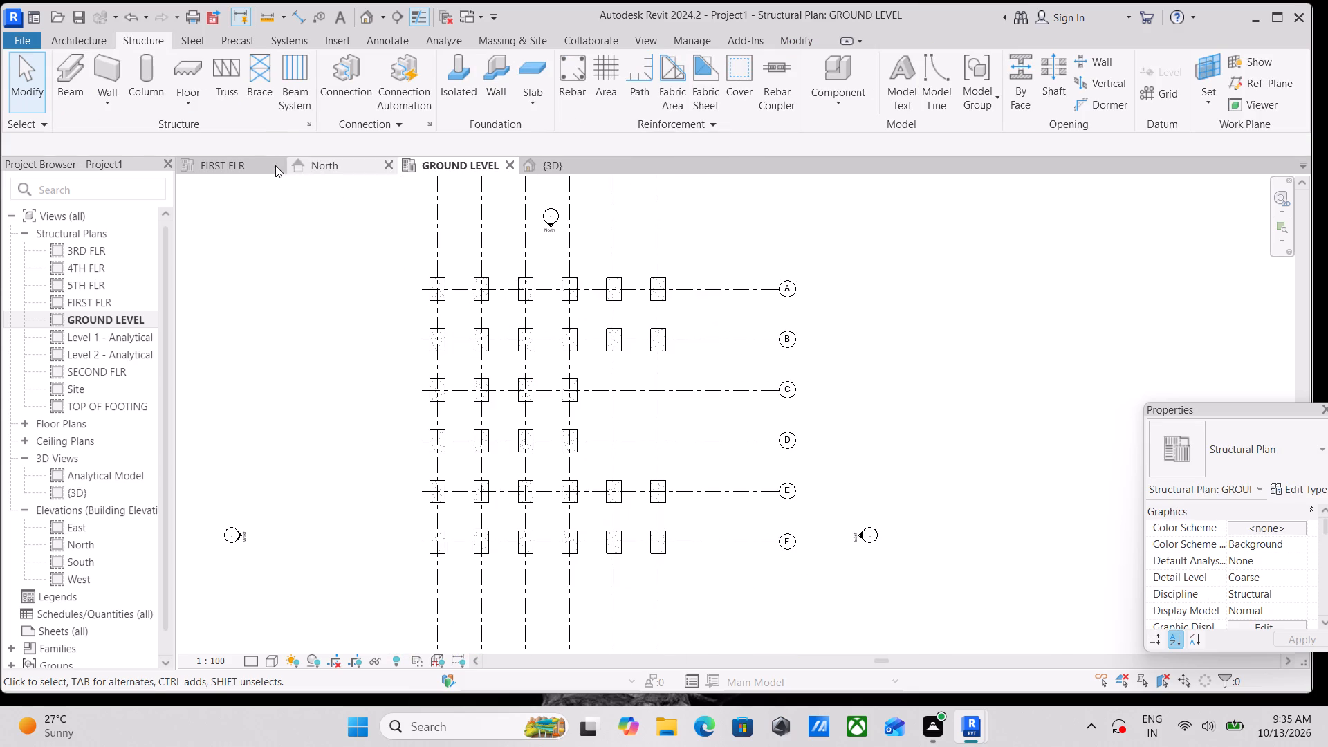
# Examine the footings in the 3D view up close, from the top, in isometric and from the front against the levels.
pyautogui.click(259, 165)
pyautogui.click(427, 161)
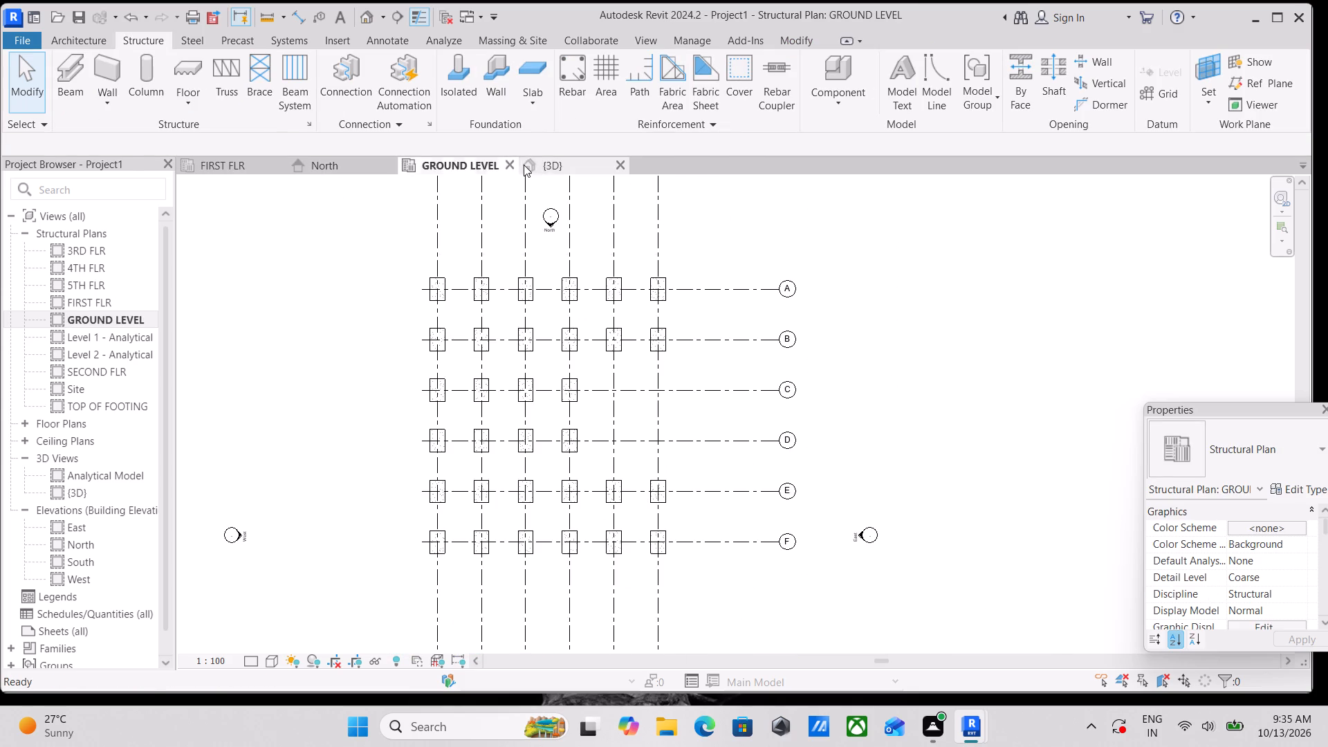
pyautogui.click(547, 161)
pyautogui.scroll(4, 584, 369)
pyautogui.scroll(4, 481, 533)
pyautogui.scroll(4, 365, 516)
pyautogui.scroll(-4, 358, 517)
pyautogui.moveTo(360, 515); pyautogui.dragTo(379, 470, button='middle')
pyautogui.scroll(1, 360, 515)
pyautogui.scroll(-1, 379, 465)
pyautogui.moveTo(379, 465); pyautogui.dragTo(421, 477, button='middle')
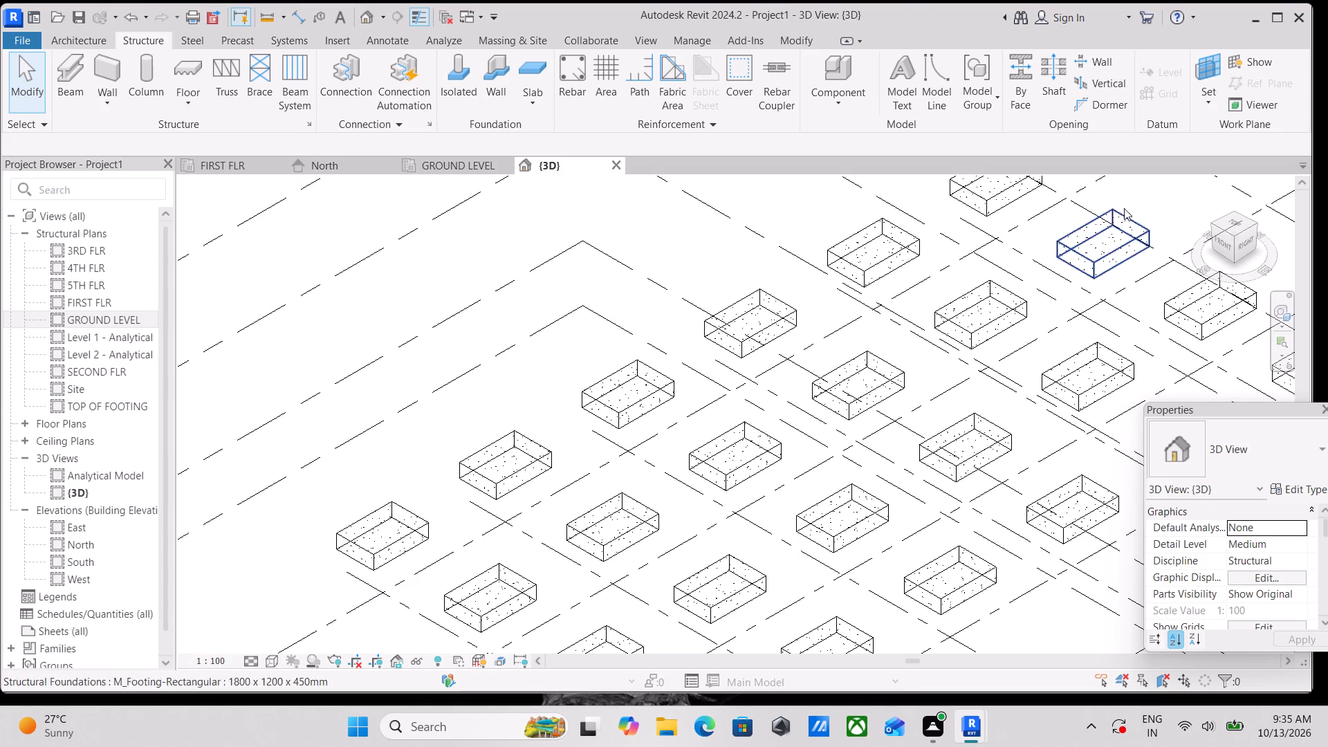
pyautogui.click(1213, 227)
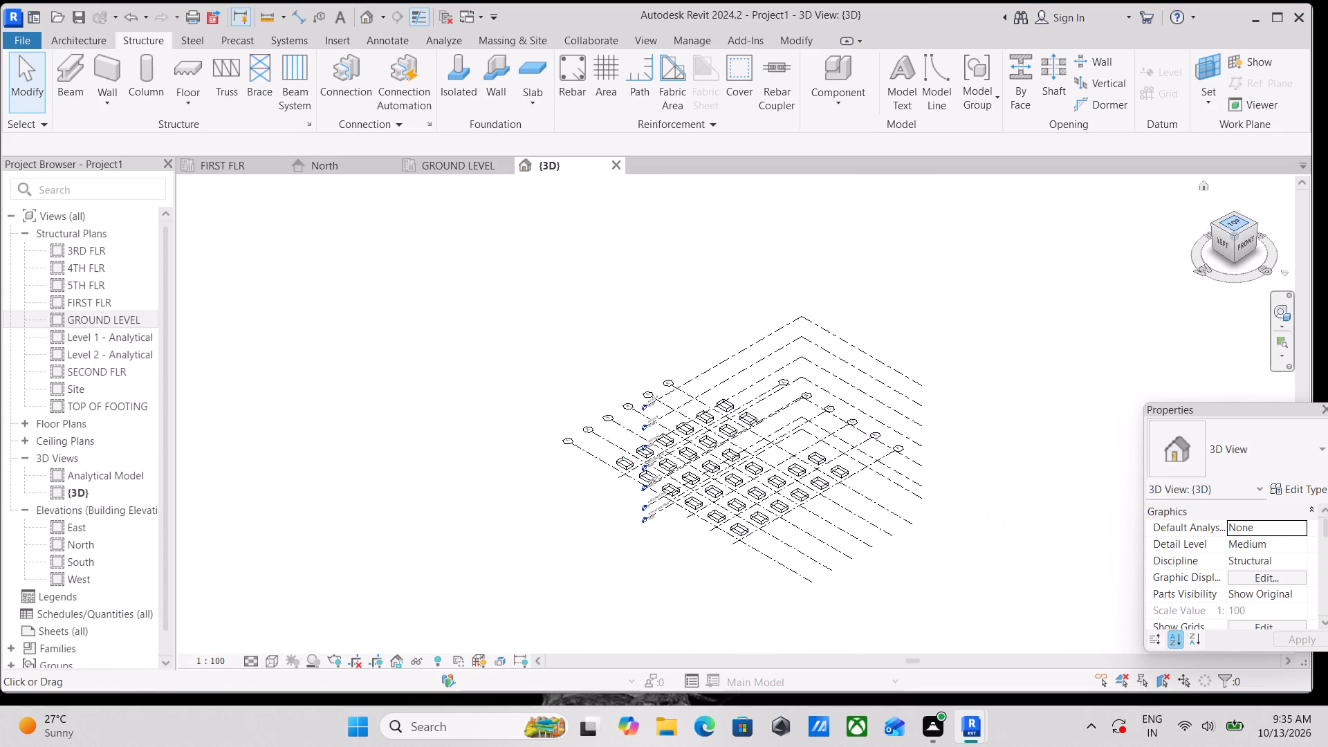
pyautogui.click(1242, 225)
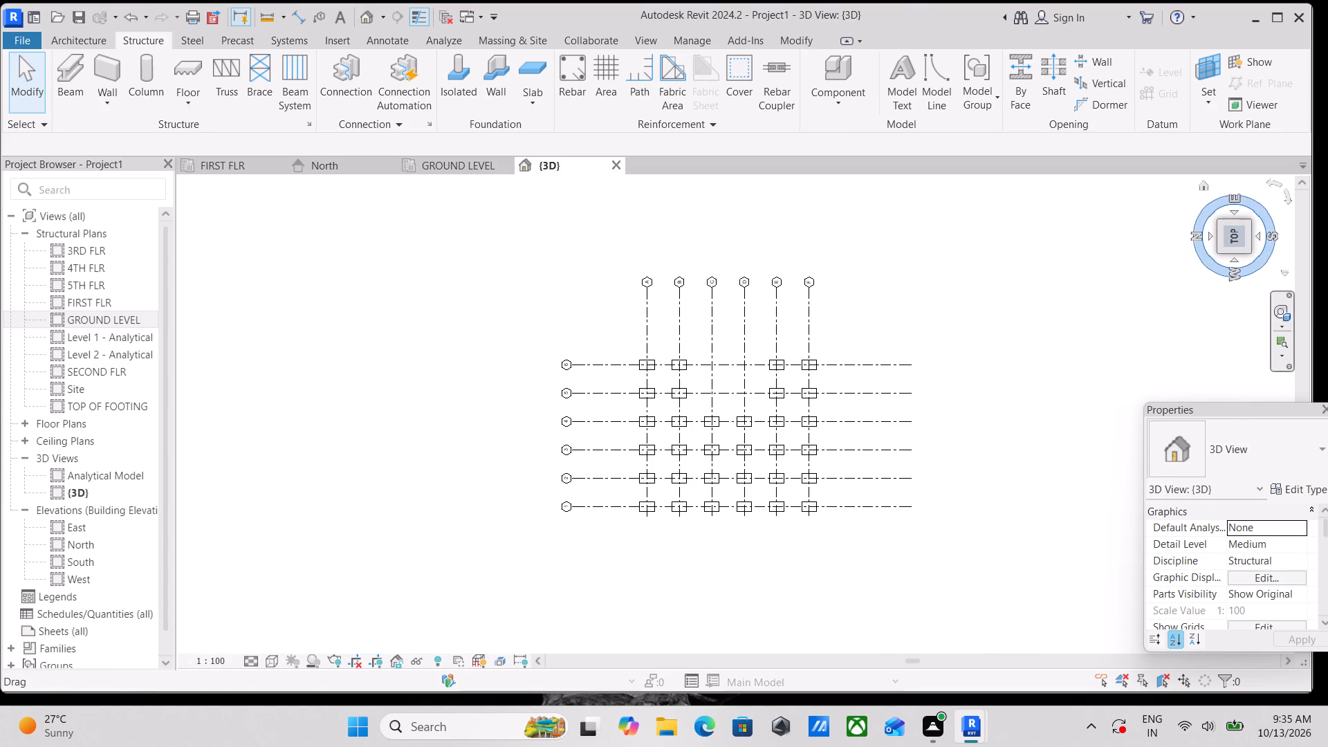
pyautogui.click(1249, 248)
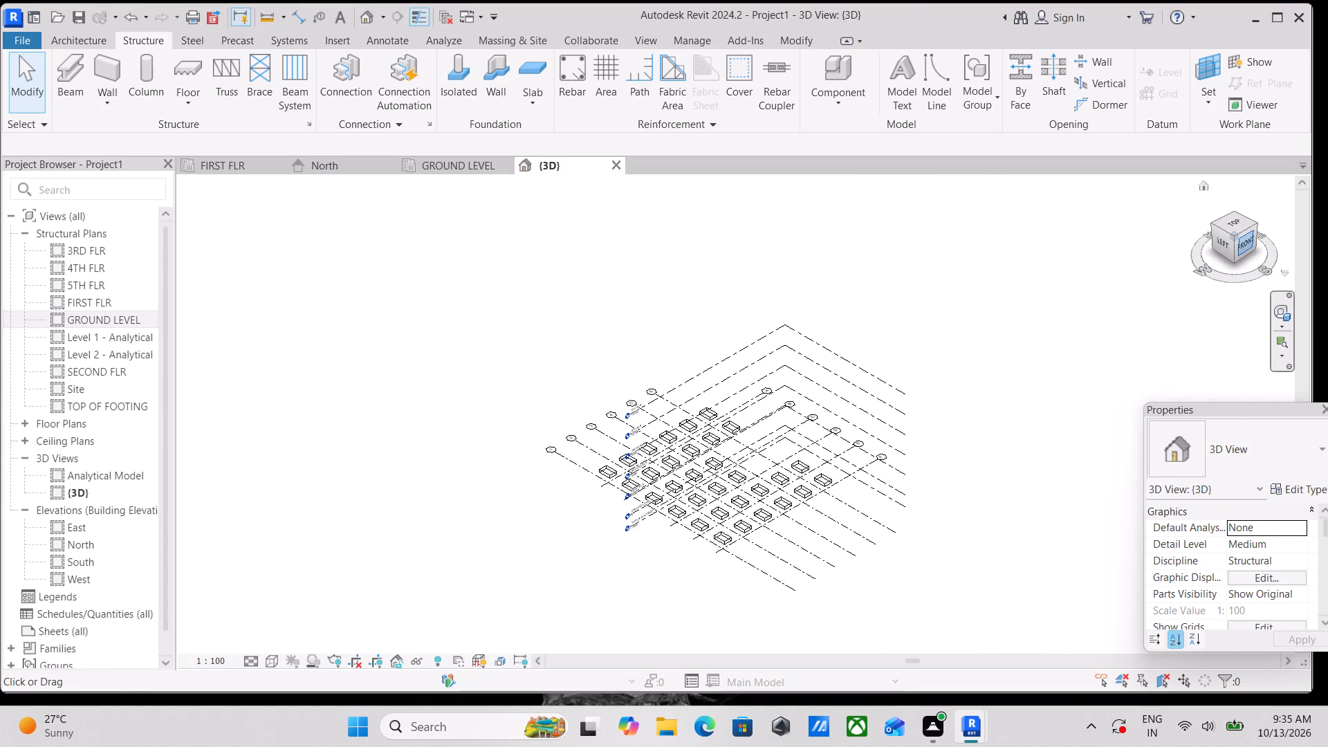
pyautogui.click(1248, 245)
pyautogui.scroll(2, 889, 410)
pyautogui.scroll(4, 571, 517)
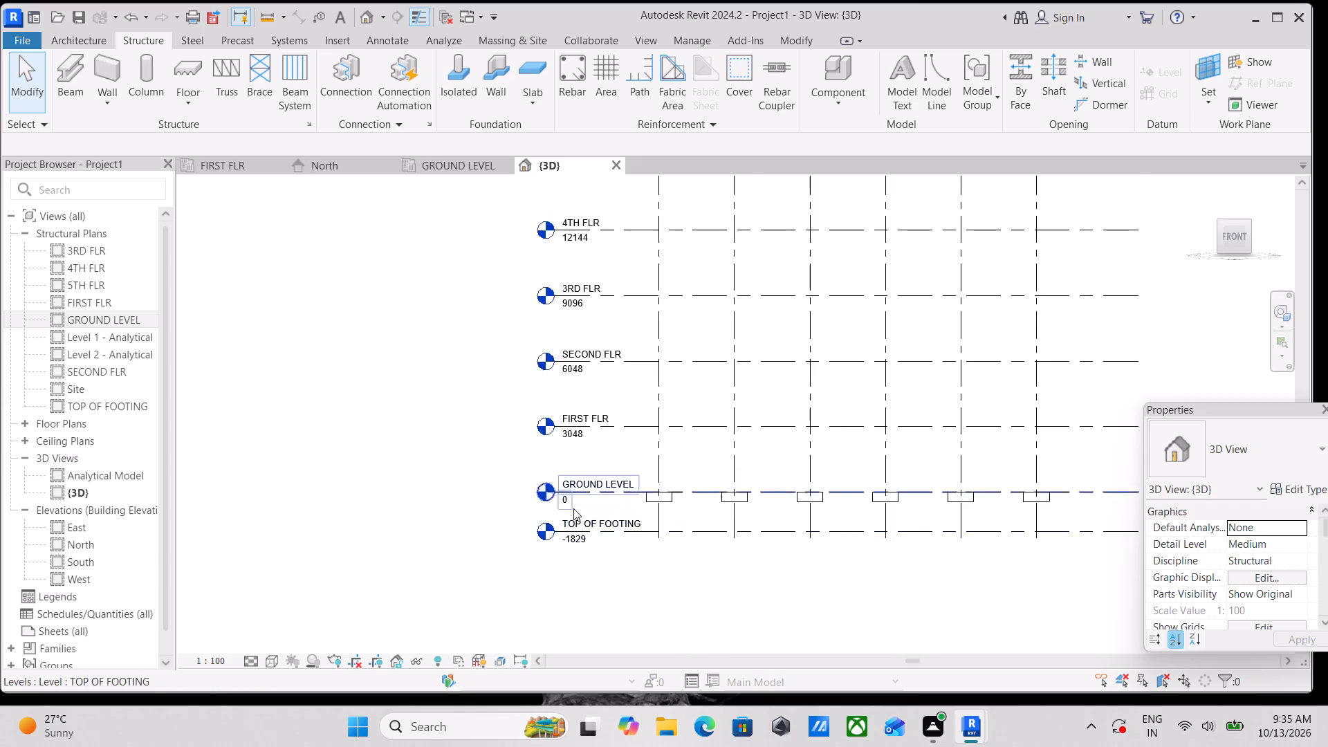
pyautogui.scroll(4, 573, 508)
pyautogui.moveTo(685, 499); pyautogui.dragTo(591, 459, button='middle')
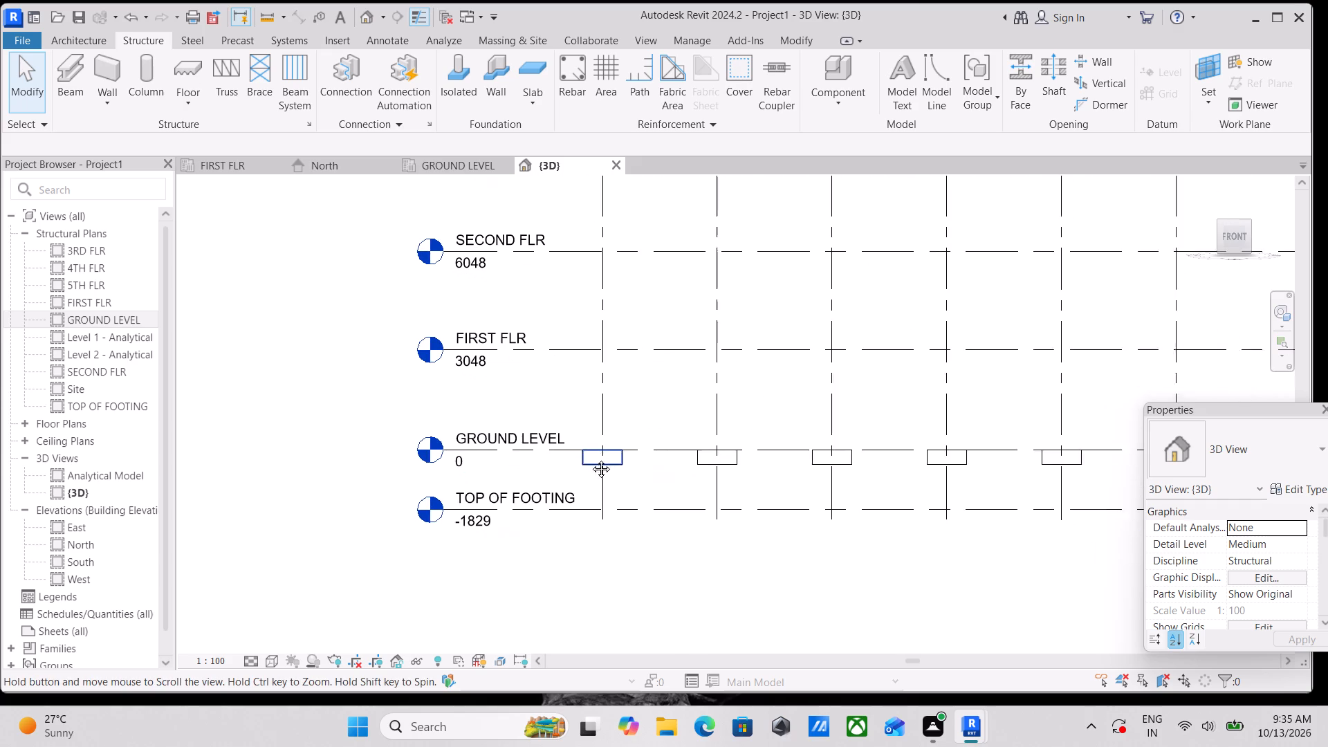
pyautogui.moveTo(591, 459); pyautogui.dragTo(564, 457, button='middle')
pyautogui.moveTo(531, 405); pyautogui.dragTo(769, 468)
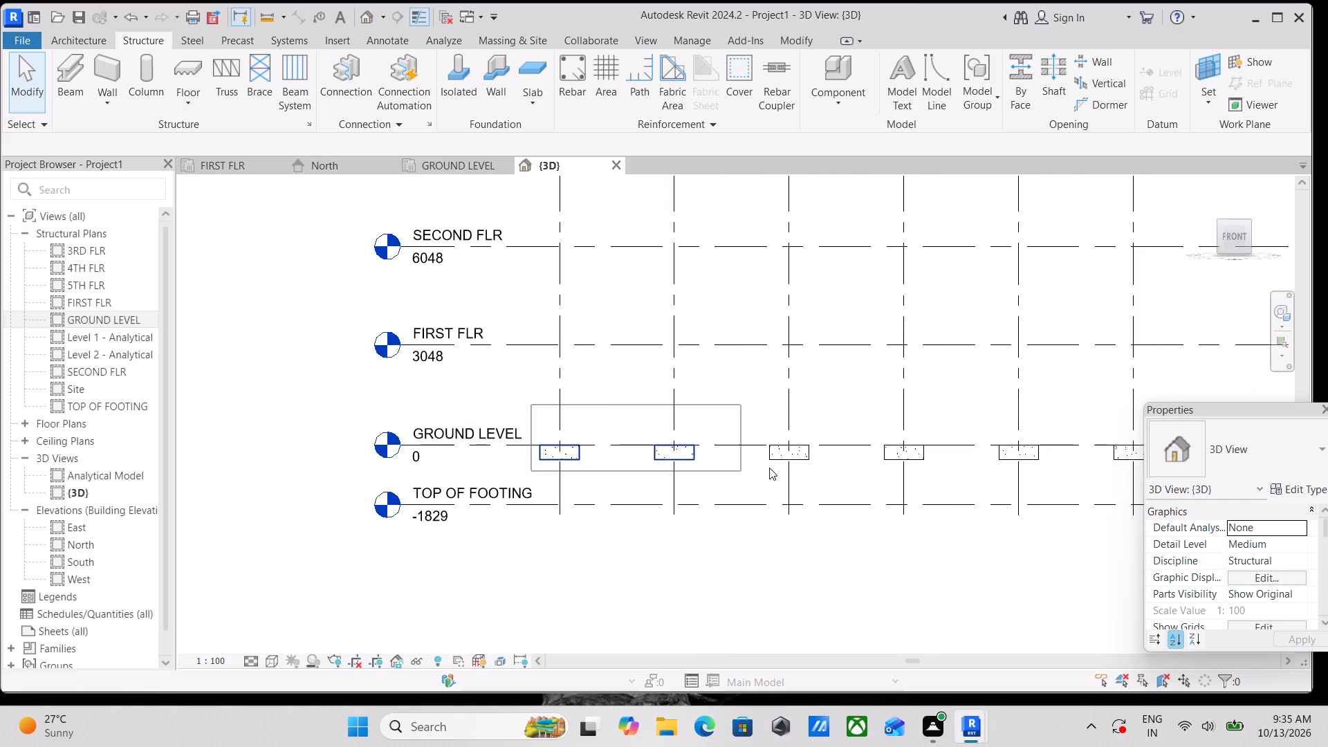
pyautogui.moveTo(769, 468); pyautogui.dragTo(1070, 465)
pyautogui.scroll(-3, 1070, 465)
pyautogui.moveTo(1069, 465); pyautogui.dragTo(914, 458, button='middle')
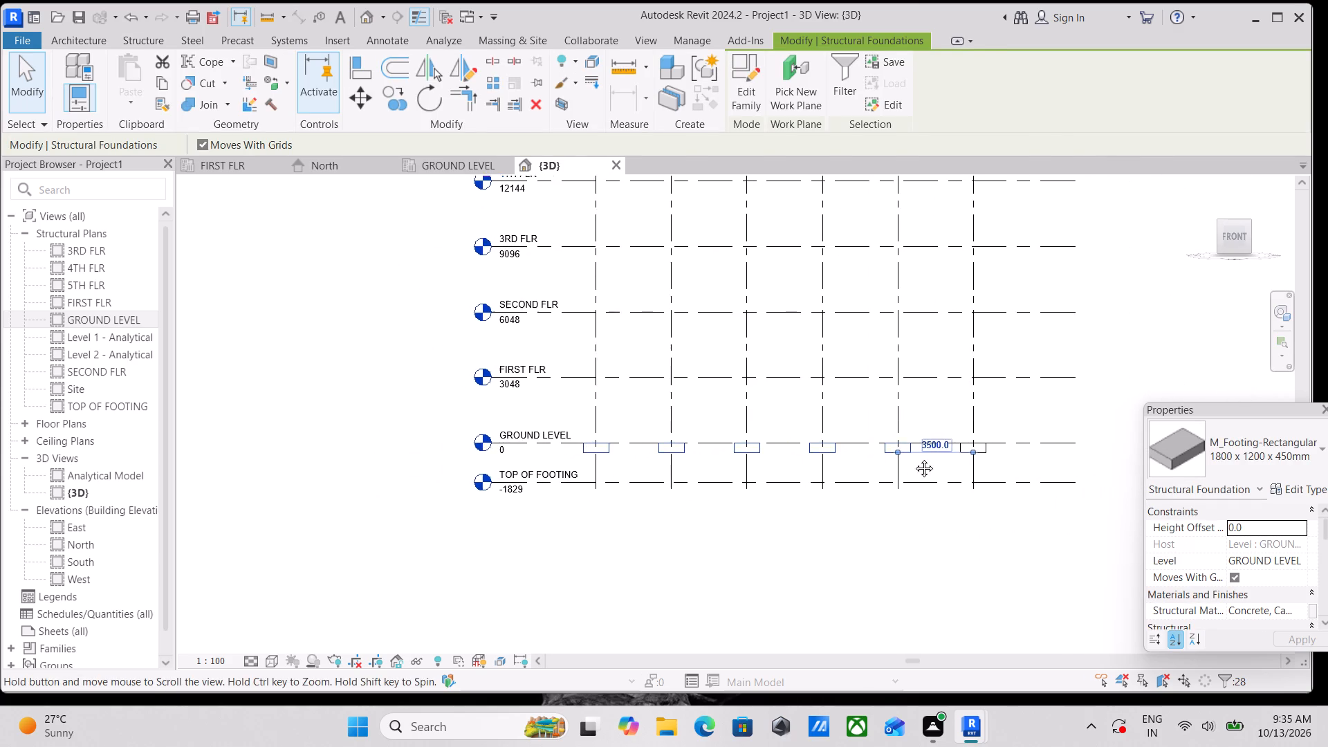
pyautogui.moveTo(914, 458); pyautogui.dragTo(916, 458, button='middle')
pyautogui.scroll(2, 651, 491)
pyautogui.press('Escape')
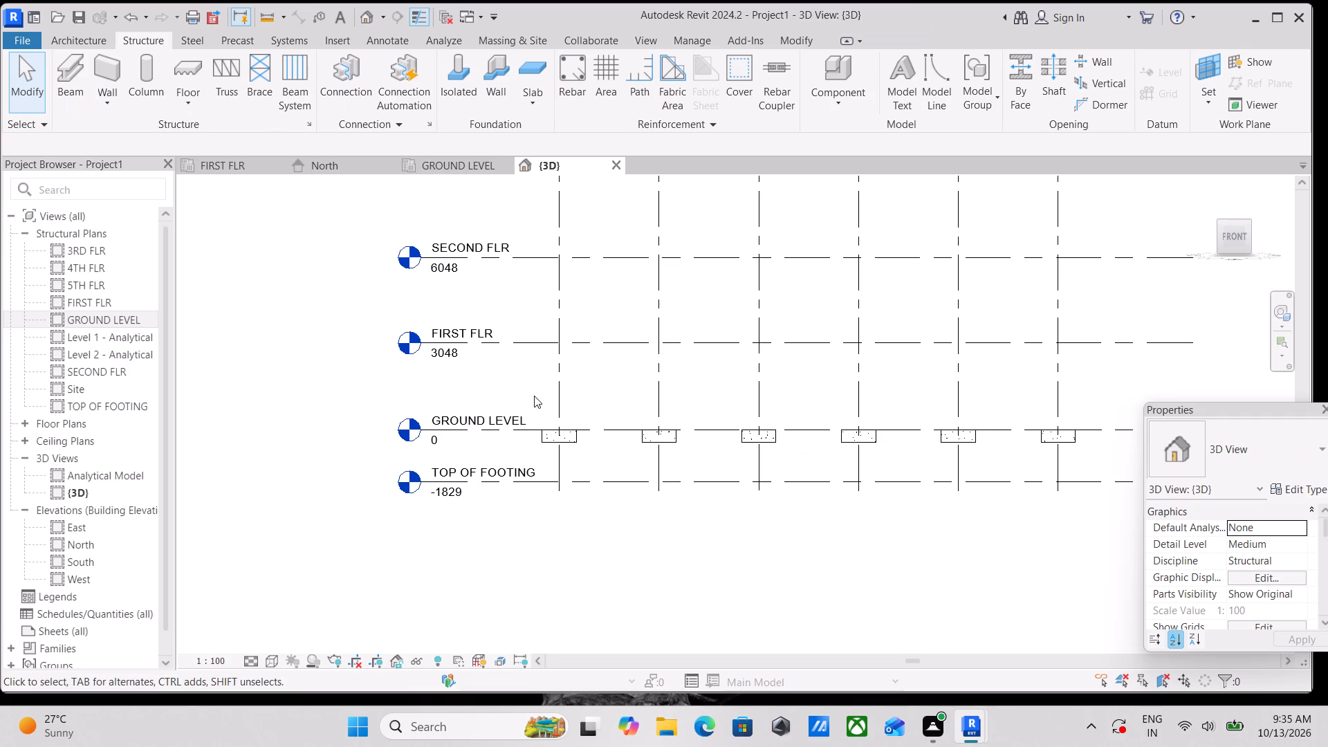
# Select all the footings in the front 3D view and set their level to TOP OF FOOTING.
pyautogui.moveTo(535, 396); pyautogui.dragTo(1083, 454)
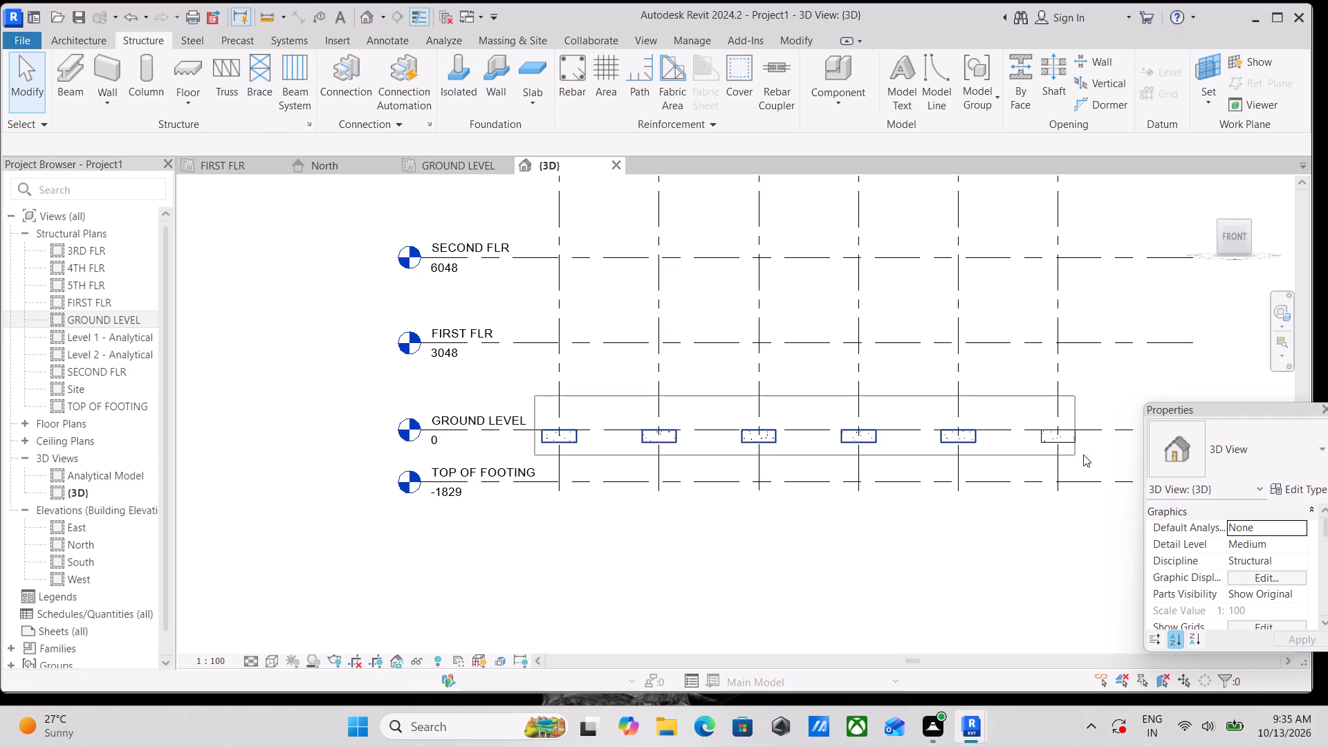
pyautogui.moveTo(1083, 454); pyautogui.dragTo(1102, 454)
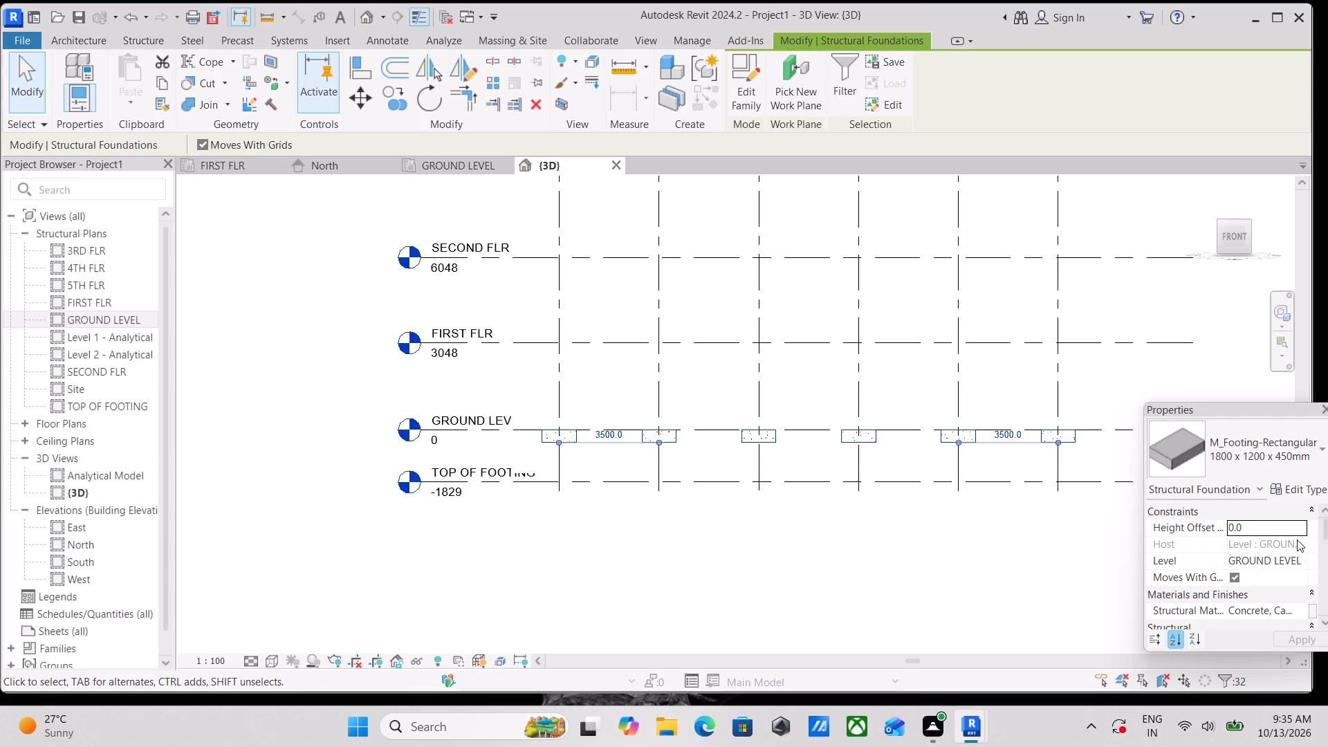
pyautogui.click(1300, 556)
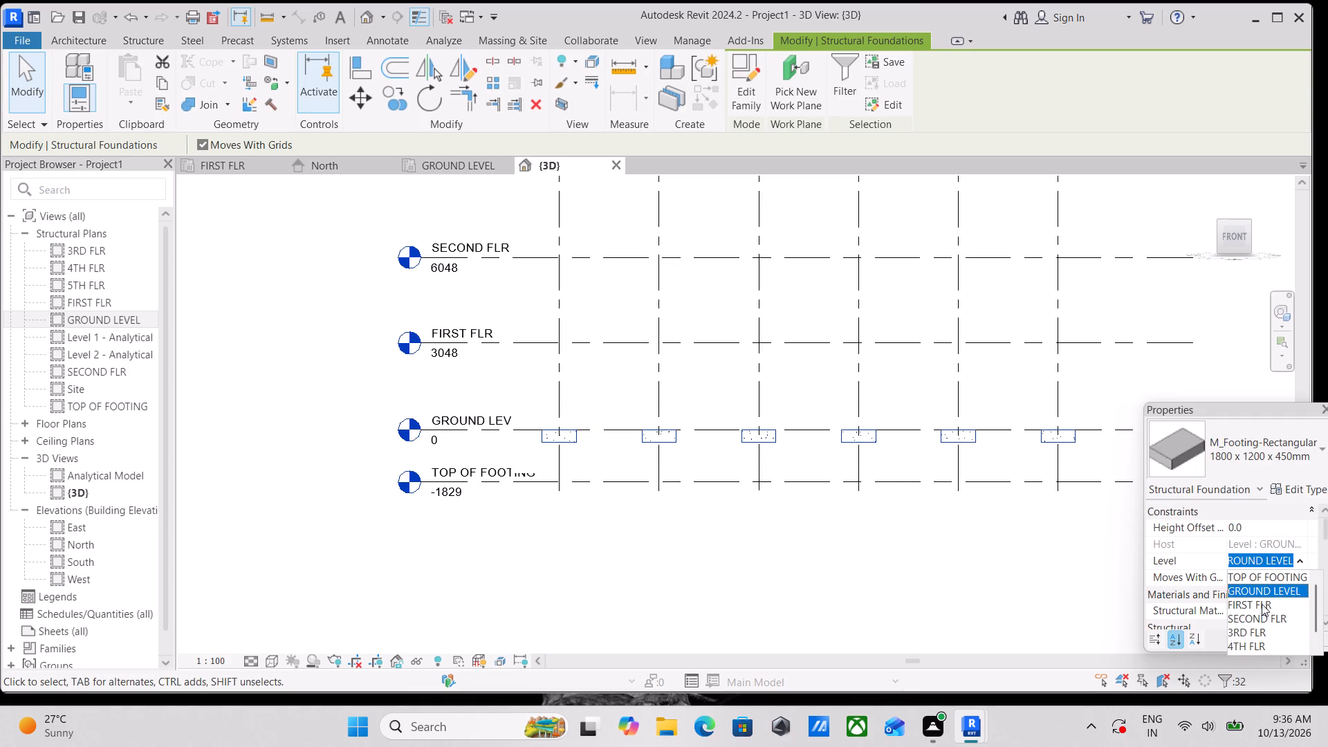
pyautogui.click(1264, 575)
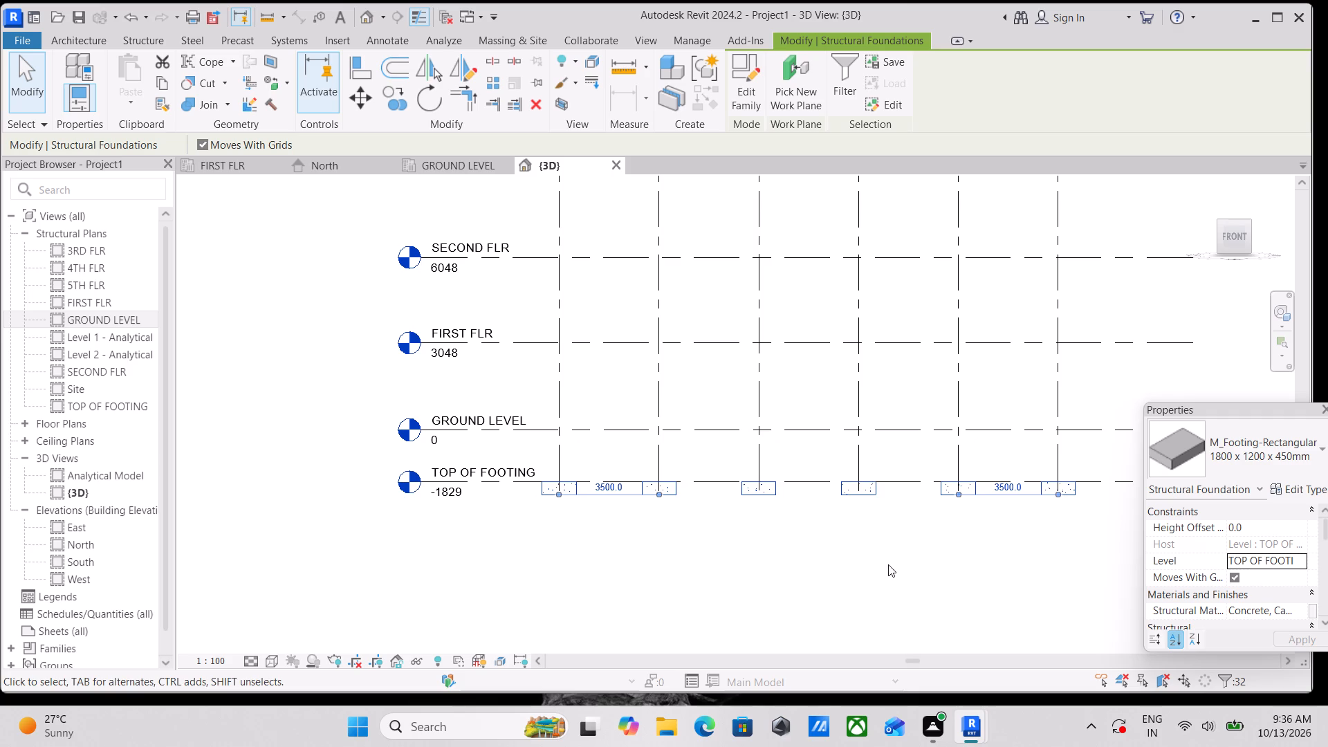
pyautogui.moveTo(882, 552); pyautogui.dragTo(797, 510, button='middle')
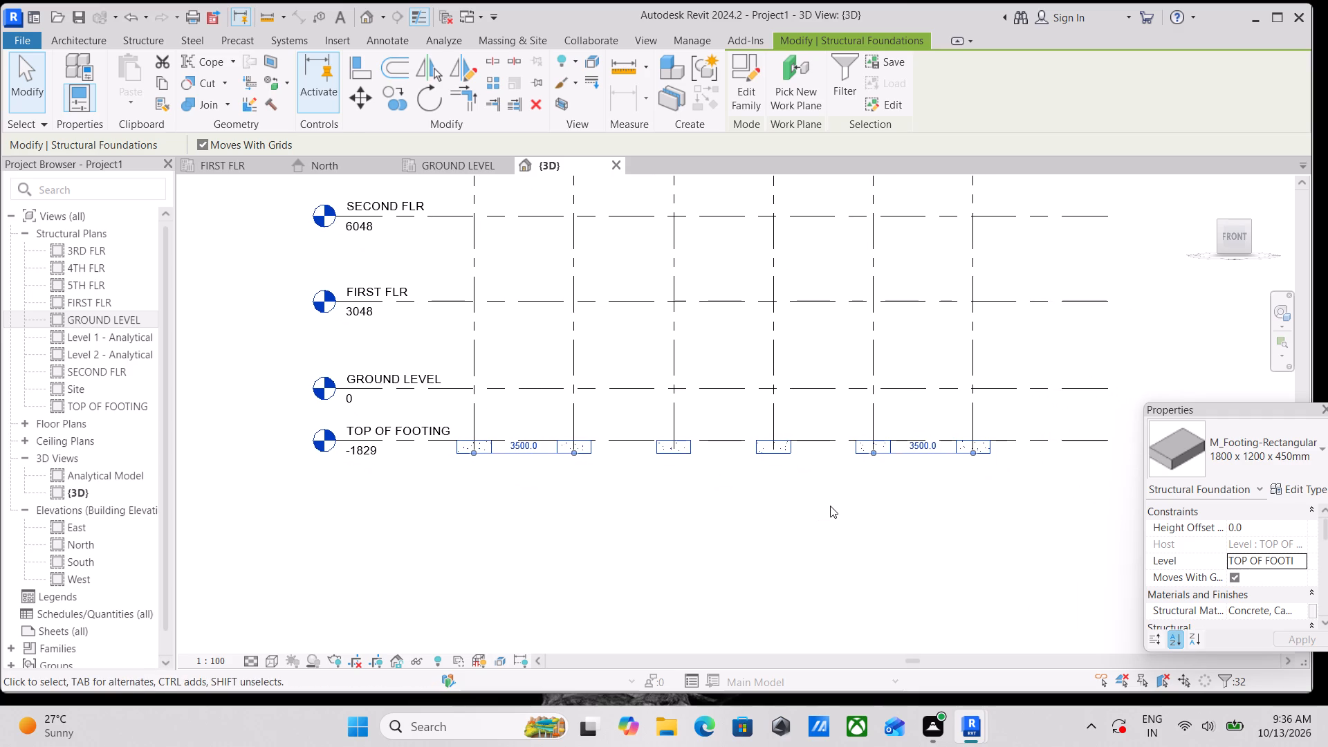
pyautogui.press('Escape')
pyautogui.scroll(-1, 735, 365)
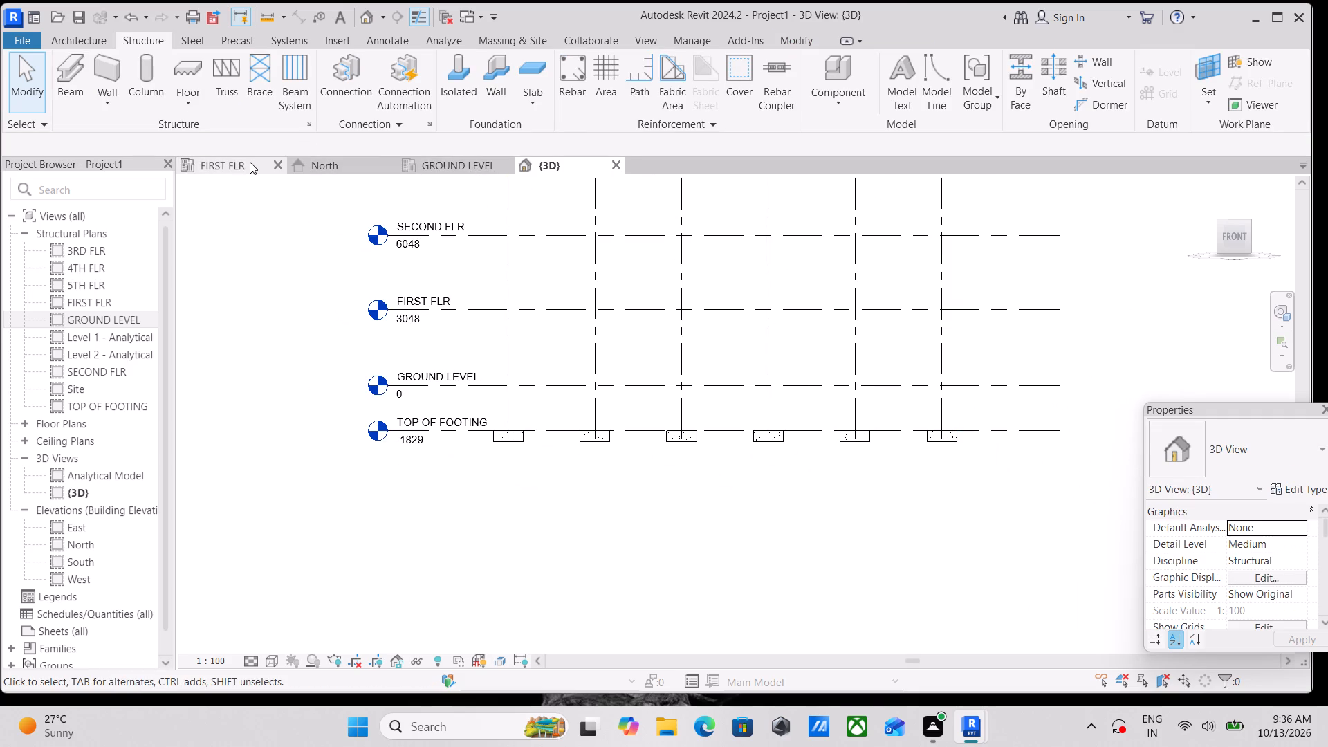
# Check the North elevation and the GROUND LEVEL plan, and open the TOP OF FOOTING structural plan to inspect the footing layout.
pyautogui.click(248, 163)
pyautogui.click(320, 171)
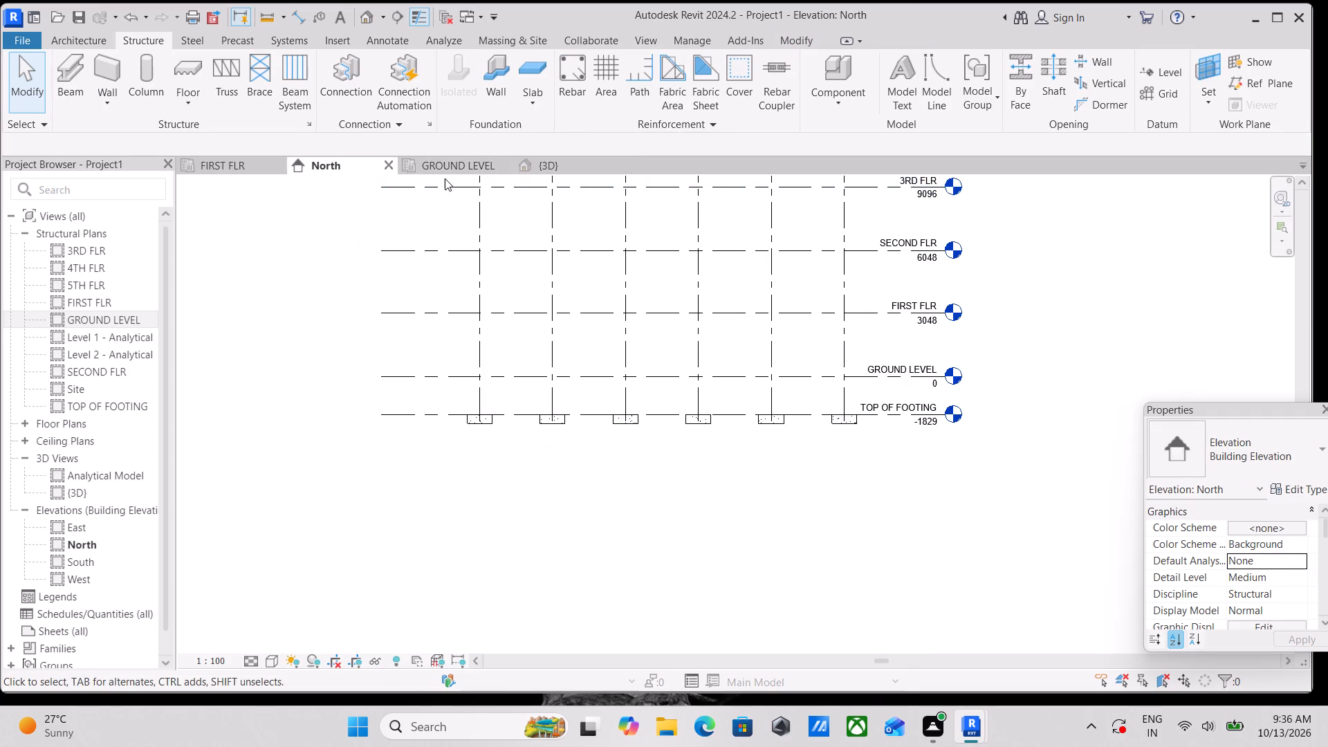
pyautogui.click(445, 169)
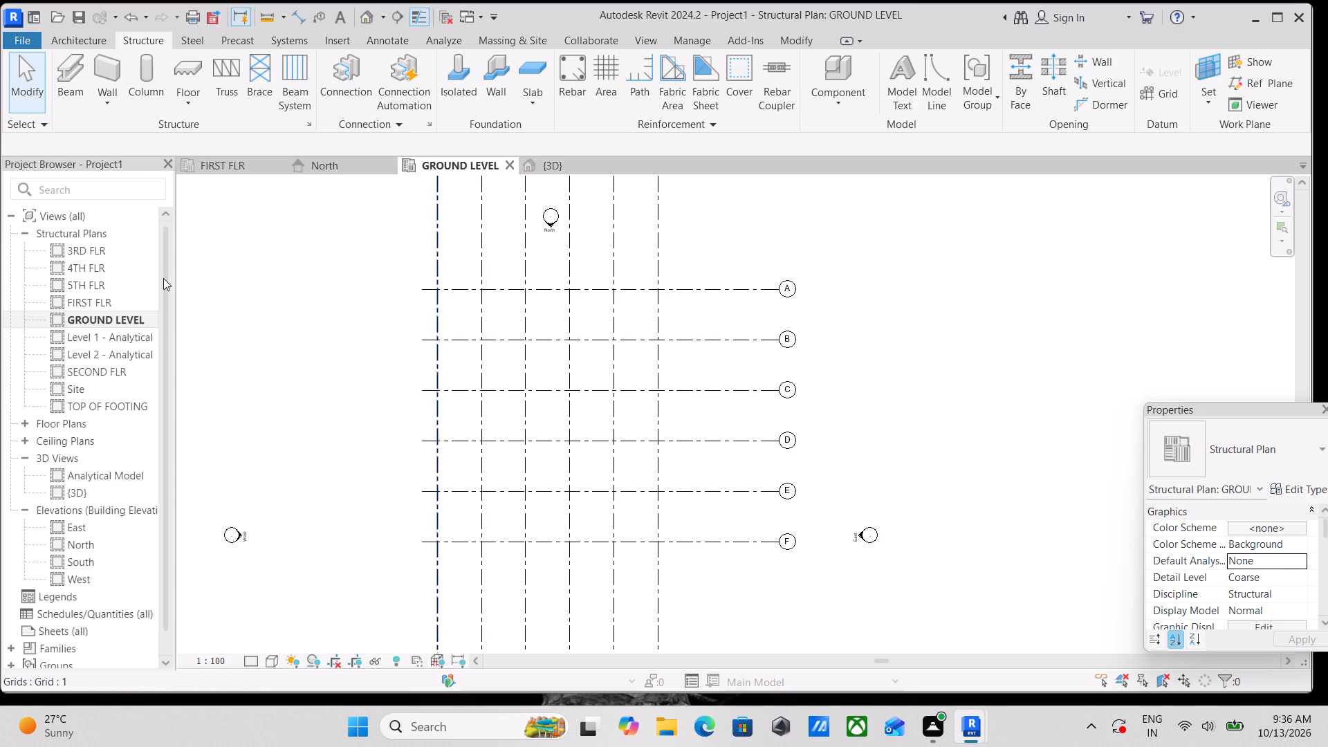
pyautogui.doubleClick(98, 401)
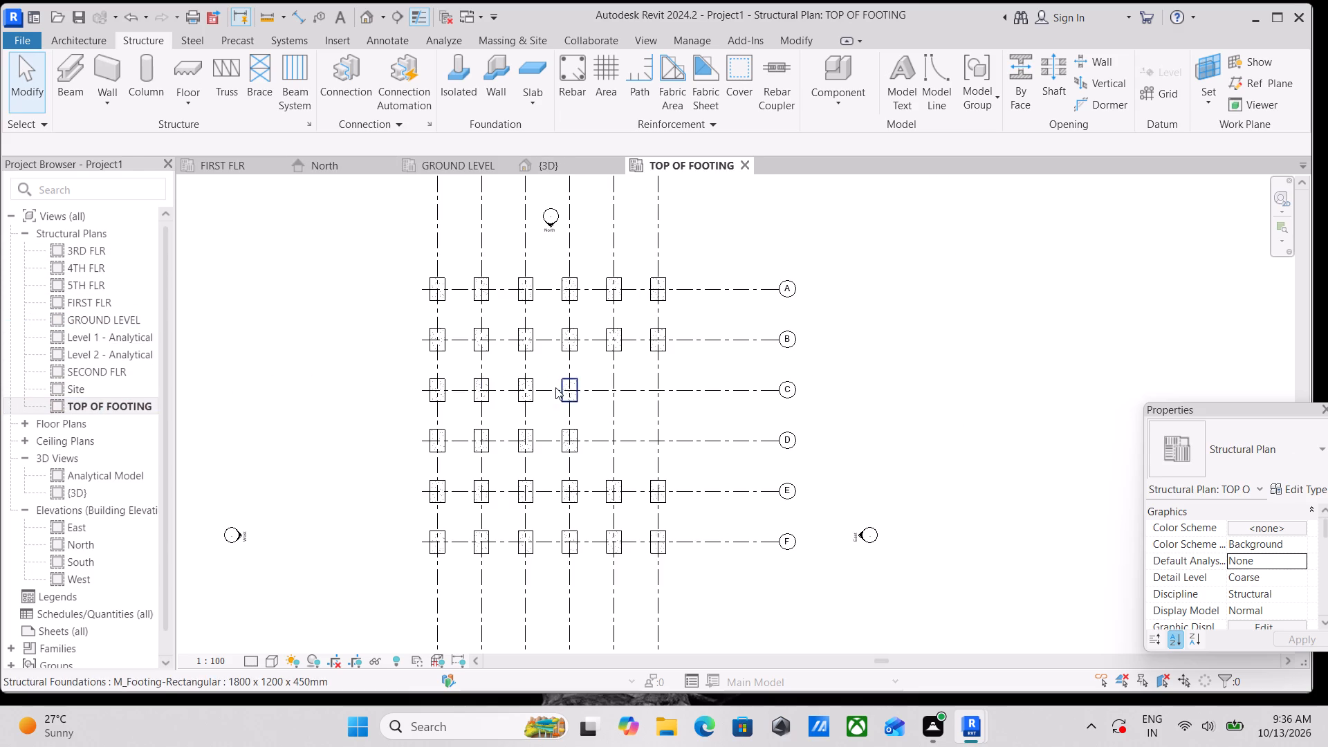
pyautogui.scroll(5, 555, 387)
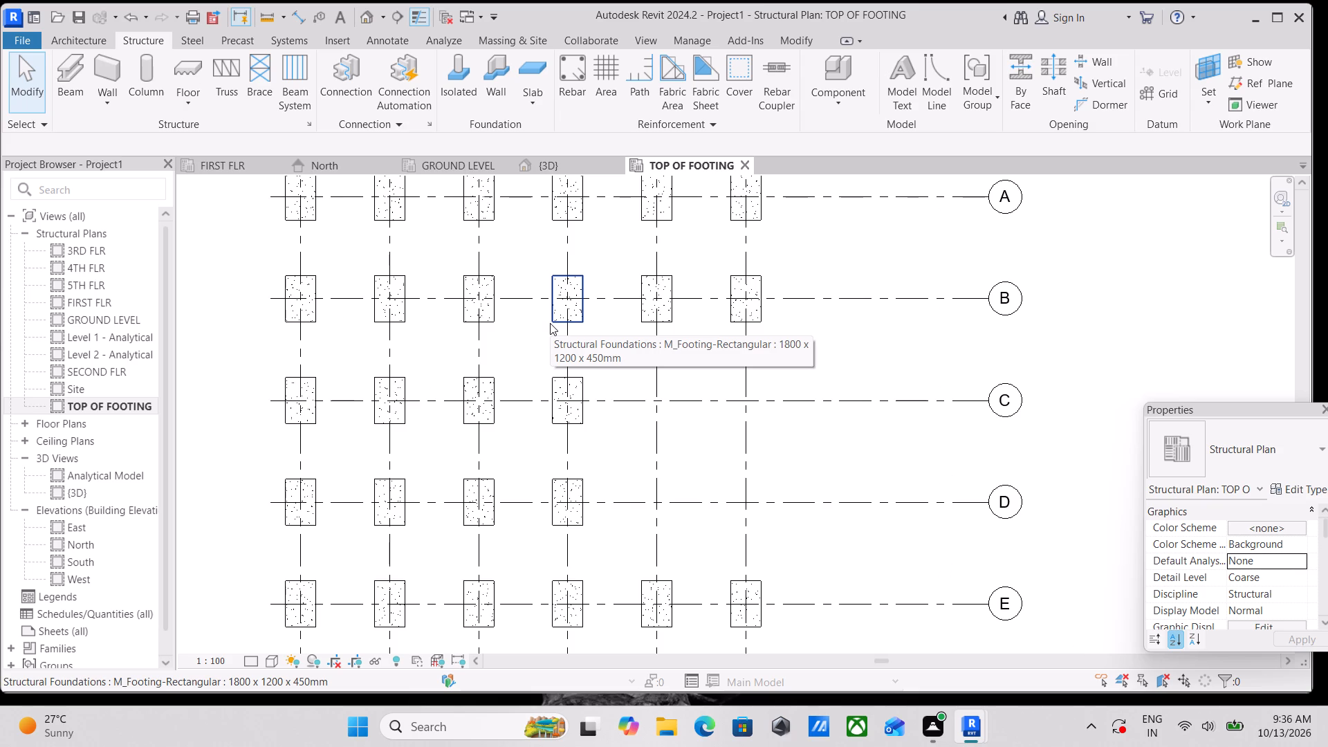
pyautogui.moveTo(600, 343); pyautogui.dragTo(600, 365, button='middle')
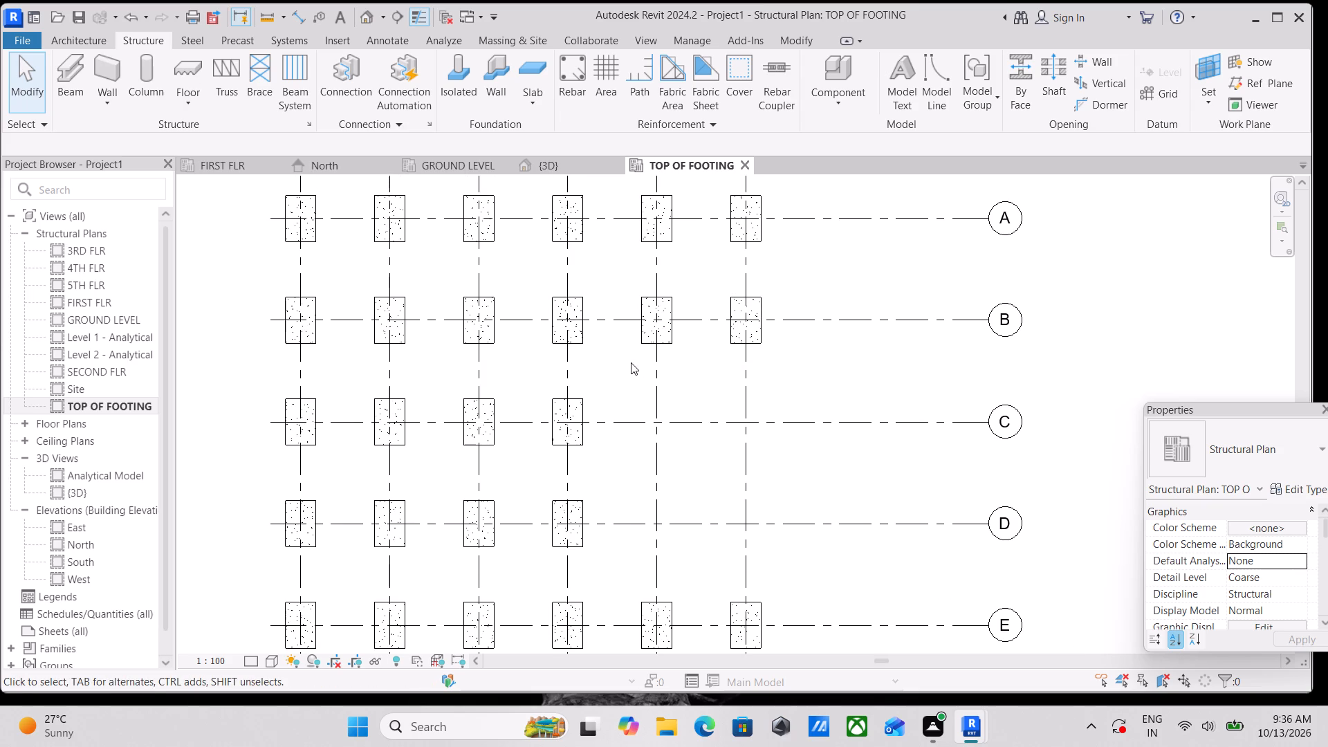
# Place similar 1800 x 1200 x 450mm footings at grid intersections C-5, C-6, D-6 and D-5 on the TOP OF FOOTING plan.
pyautogui.click(587, 403)
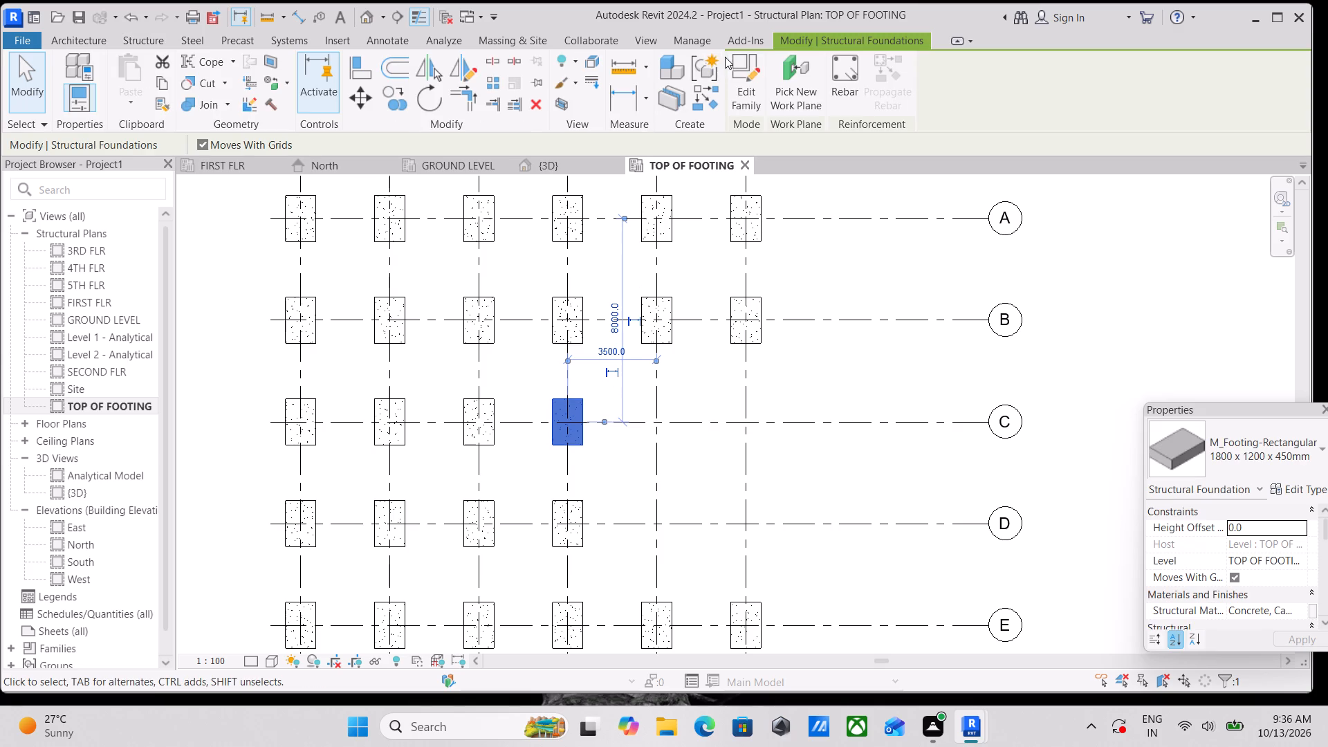
pyautogui.press('c')
pyautogui.press('a')
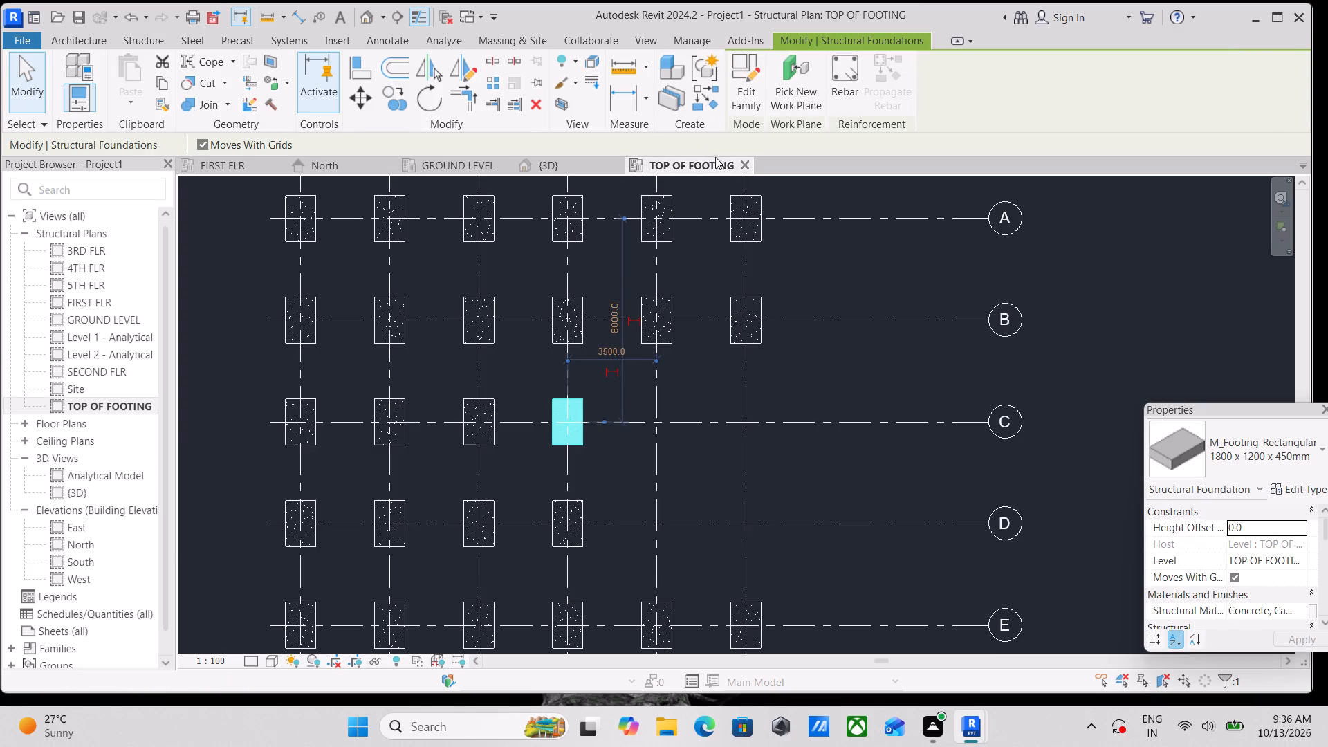
pyautogui.write('CS')
pyautogui.scroll(5, 654, 419)
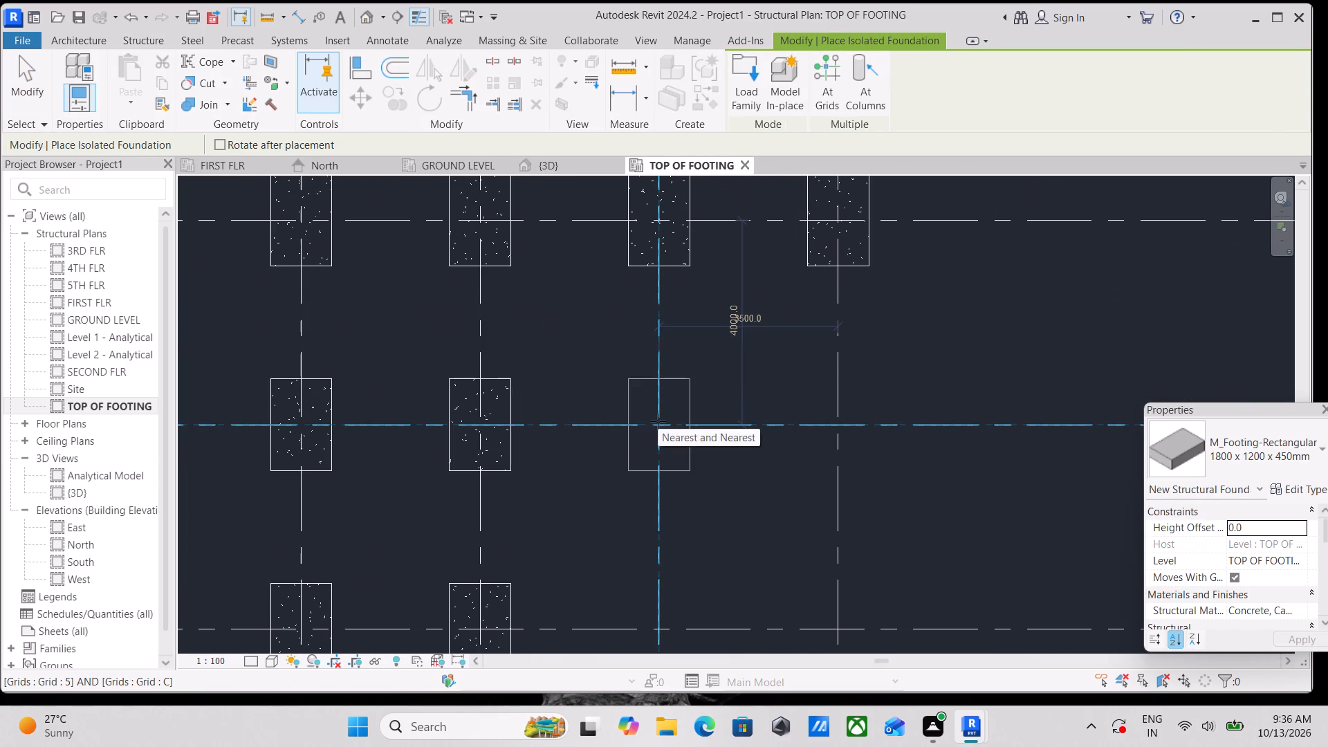
pyautogui.click(660, 423)
pyautogui.click(836, 423)
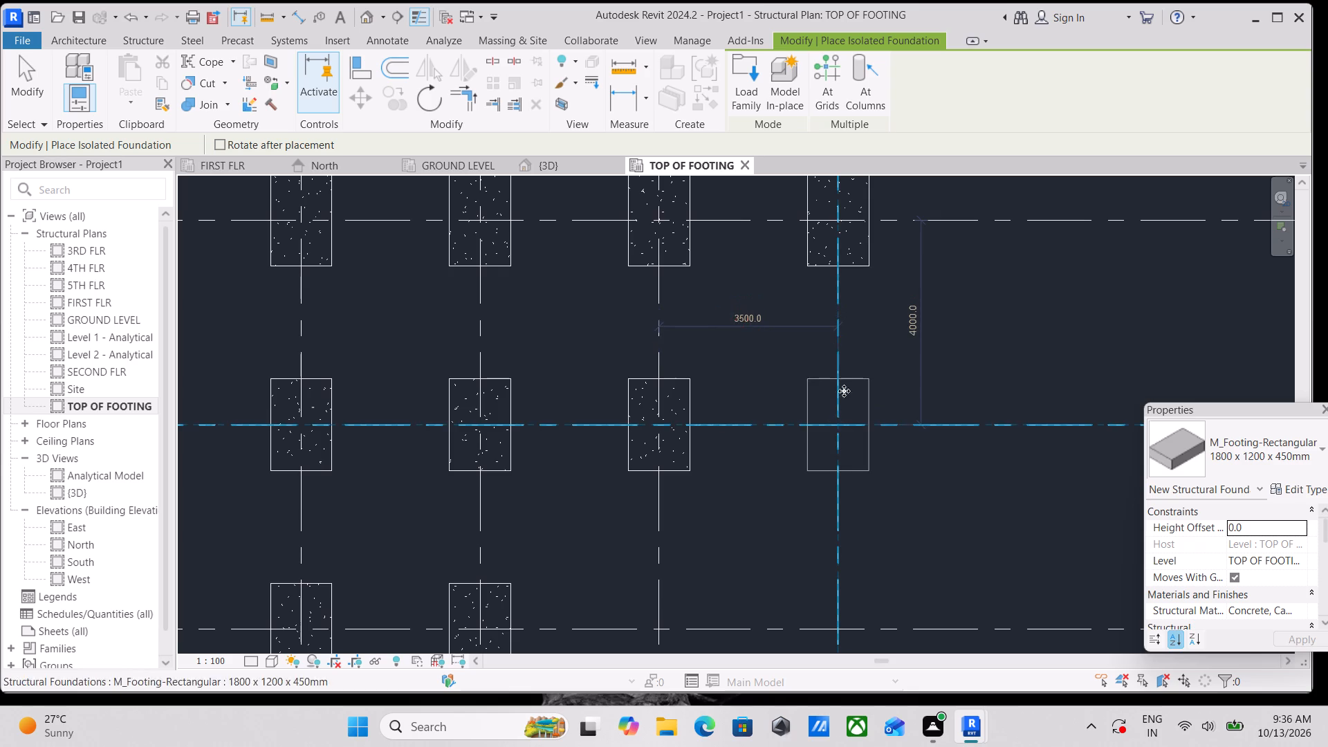
pyautogui.scroll(-4, 851, 363)
pyautogui.moveTo(860, 412); pyautogui.dragTo(860, 311, button='middle')
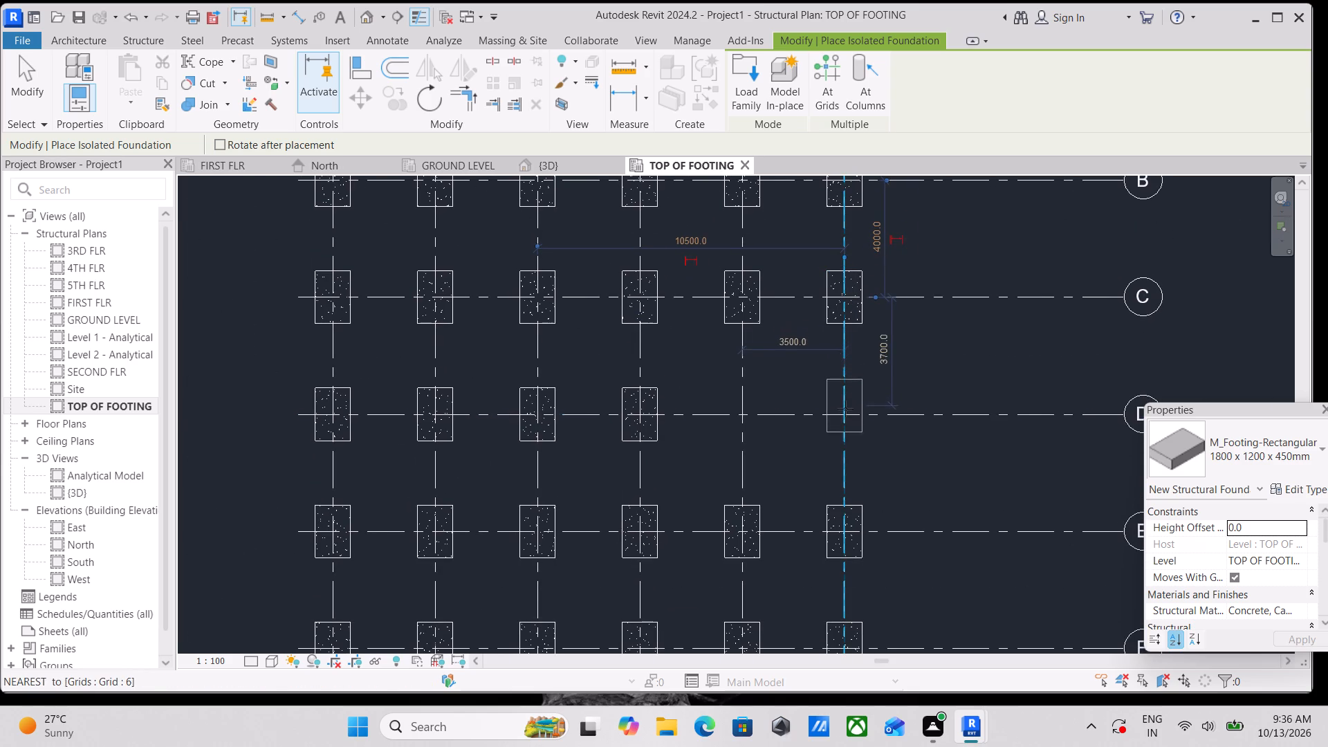
pyautogui.click(843, 414)
pyautogui.click(740, 415)
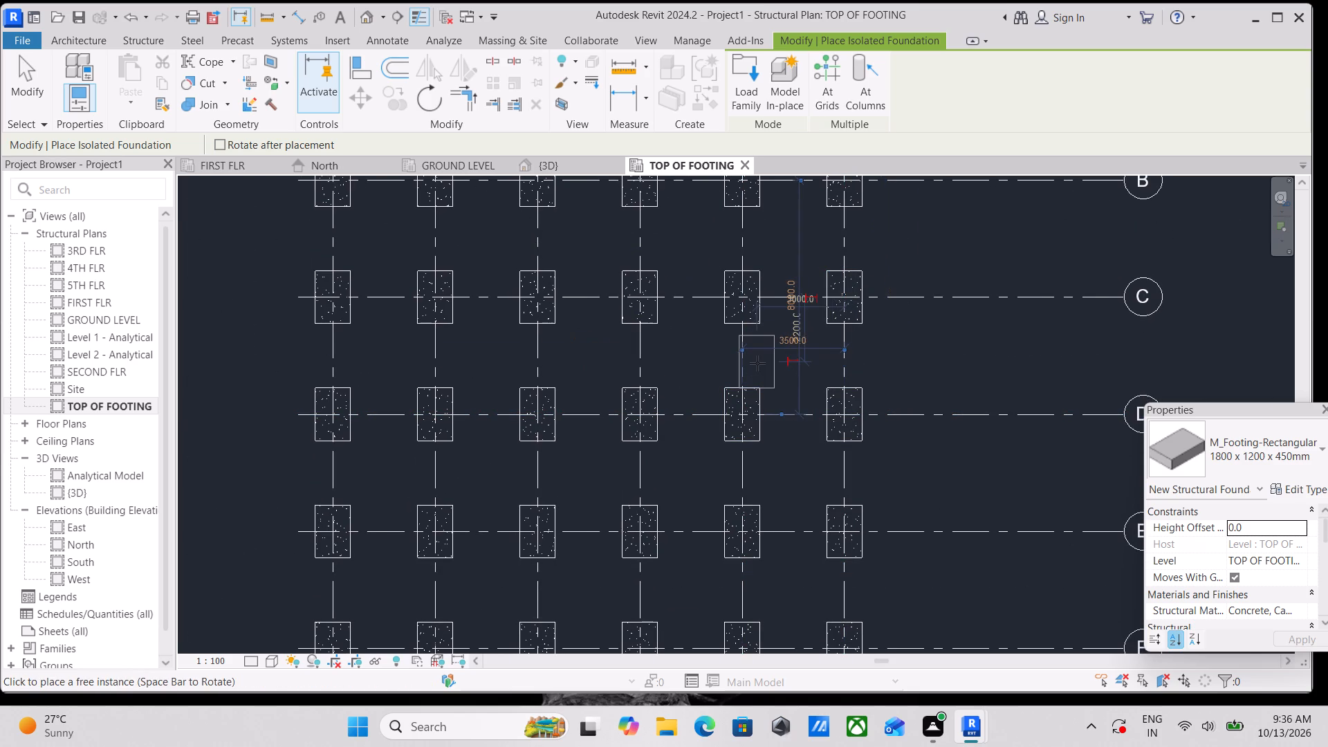
pyautogui.press('Escape')
pyautogui.scroll(-2, 755, 364)
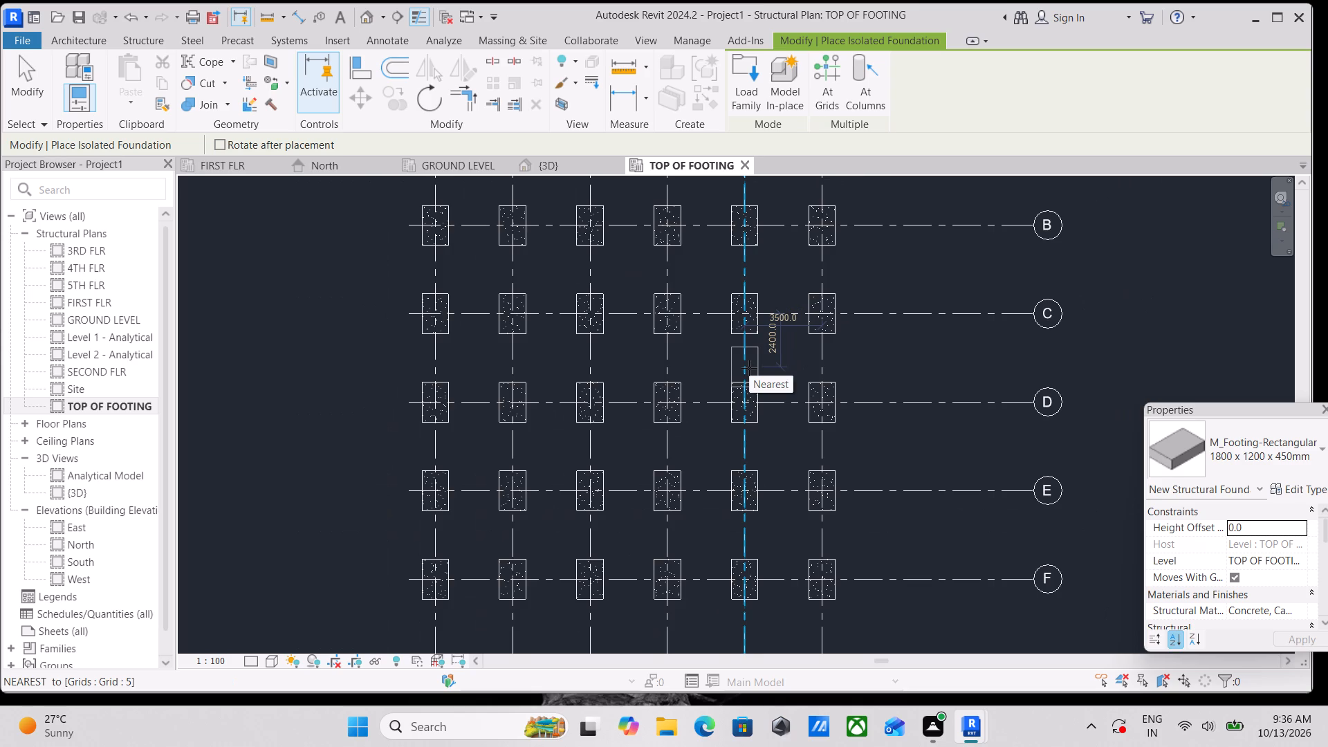
pyautogui.write('CA')
pyautogui.scroll(-1, 721, 364)
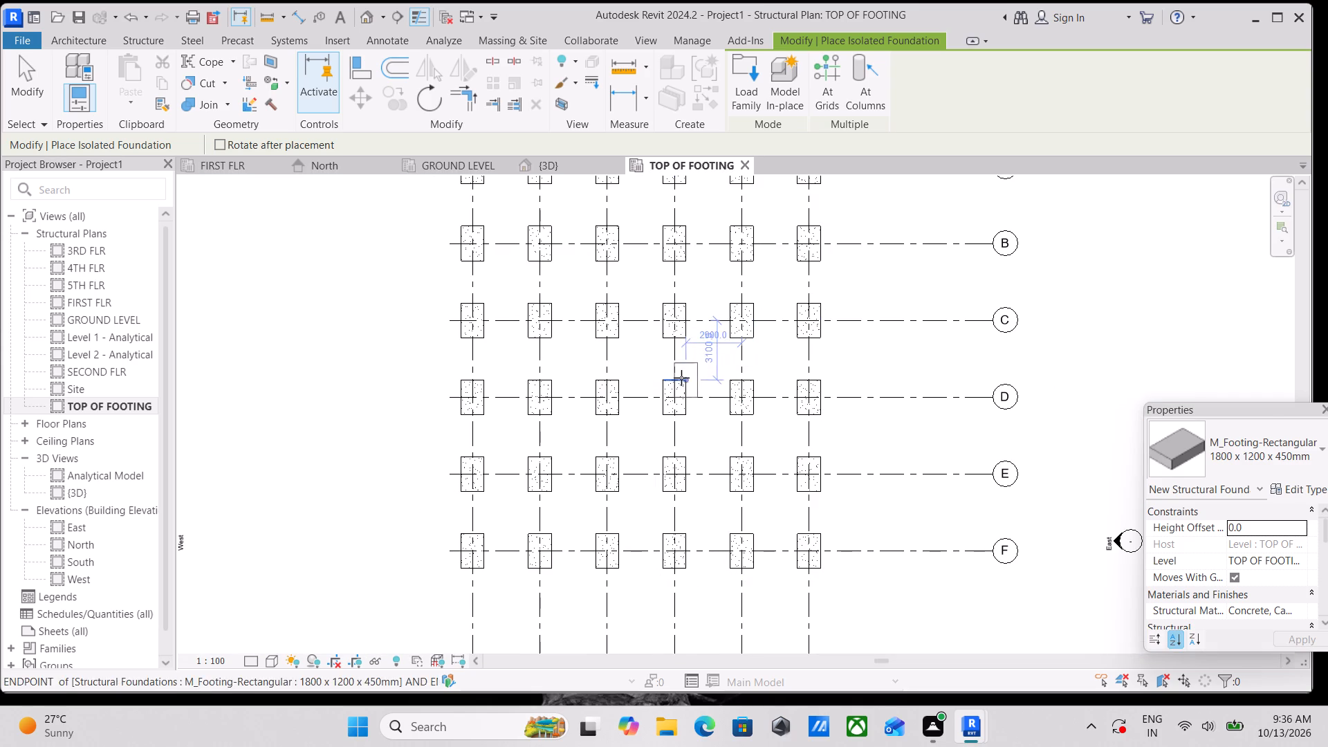
pyautogui.press('Escape')
# Examine the footing layout along grids A to F on the TOP OF FOOTING structural plan.
pyautogui.scroll(3, 683, 375)
pyautogui.scroll(-1, 689, 353)
pyautogui.moveTo(689, 353); pyautogui.dragTo(715, 363, button='middle')
pyautogui.scroll(-2, 722, 356)
pyautogui.moveTo(722, 356); pyautogui.dragTo(703, 384, button='middle')
pyautogui.scroll(-1, 899, 297)
pyautogui.moveTo(893, 297); pyautogui.dragTo(840, 324, button='middle')
pyautogui.scroll(3, 513, 237)
pyautogui.scroll(3, 444, 255)
pyautogui.scroll(-3, 452, 250)
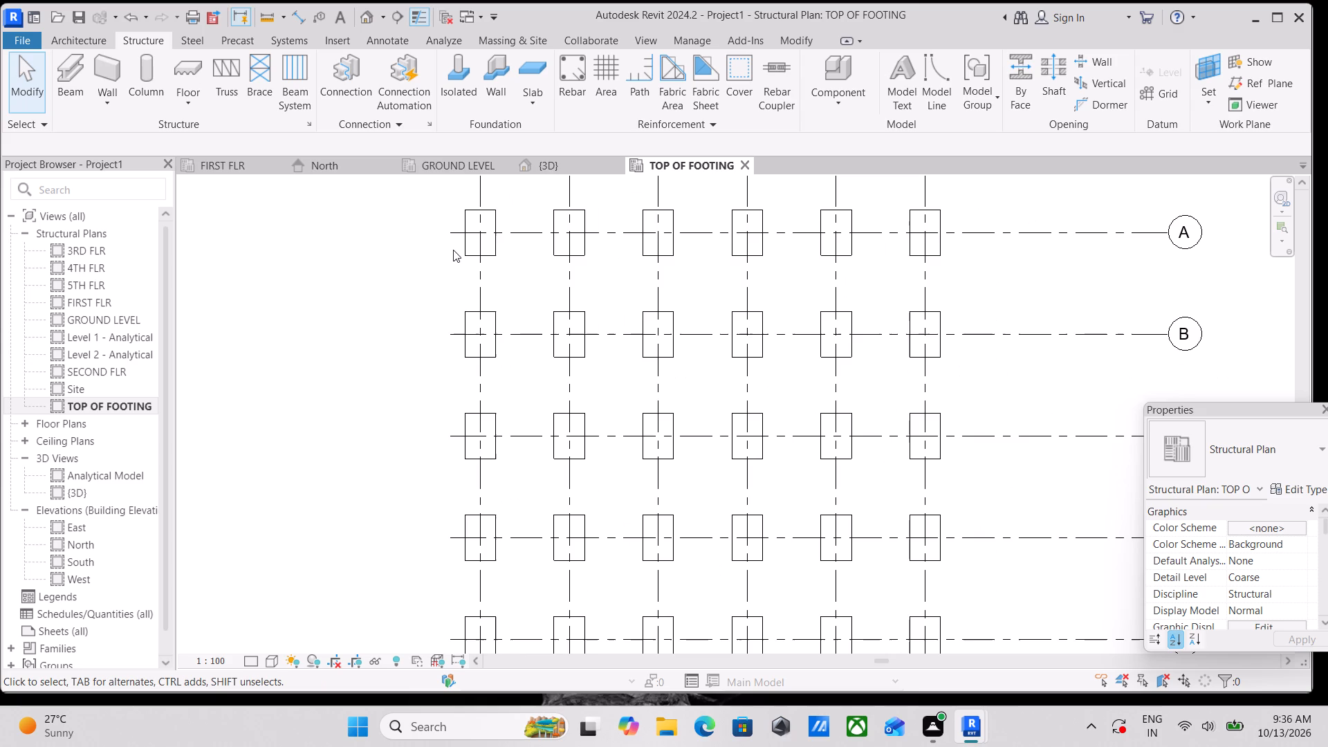
pyautogui.scroll(-2, 434, 190)
pyautogui.moveTo(427, 199); pyautogui.dragTo(465, 185, button='middle')
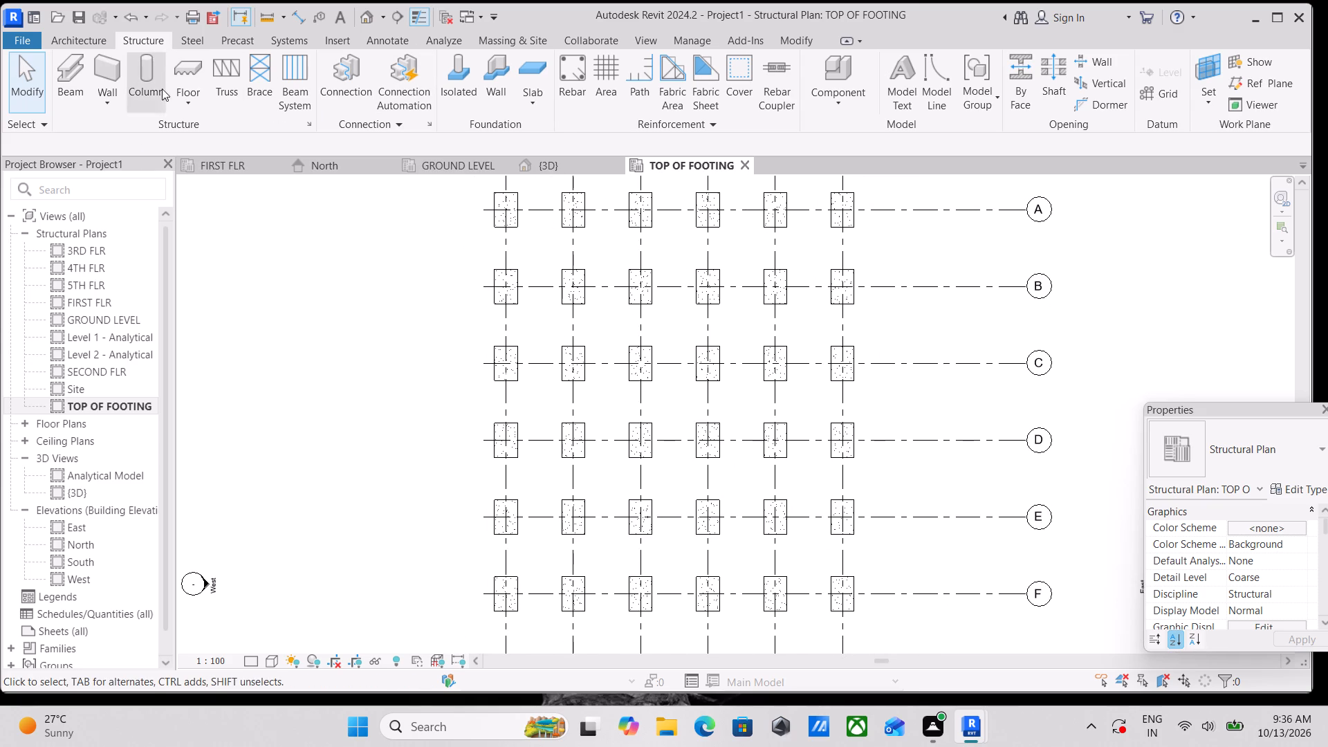
# Start placing a vertical structural column with the M_Concrete-Rectangular-Column 450 x 600mm type.
pyautogui.click(140, 89)
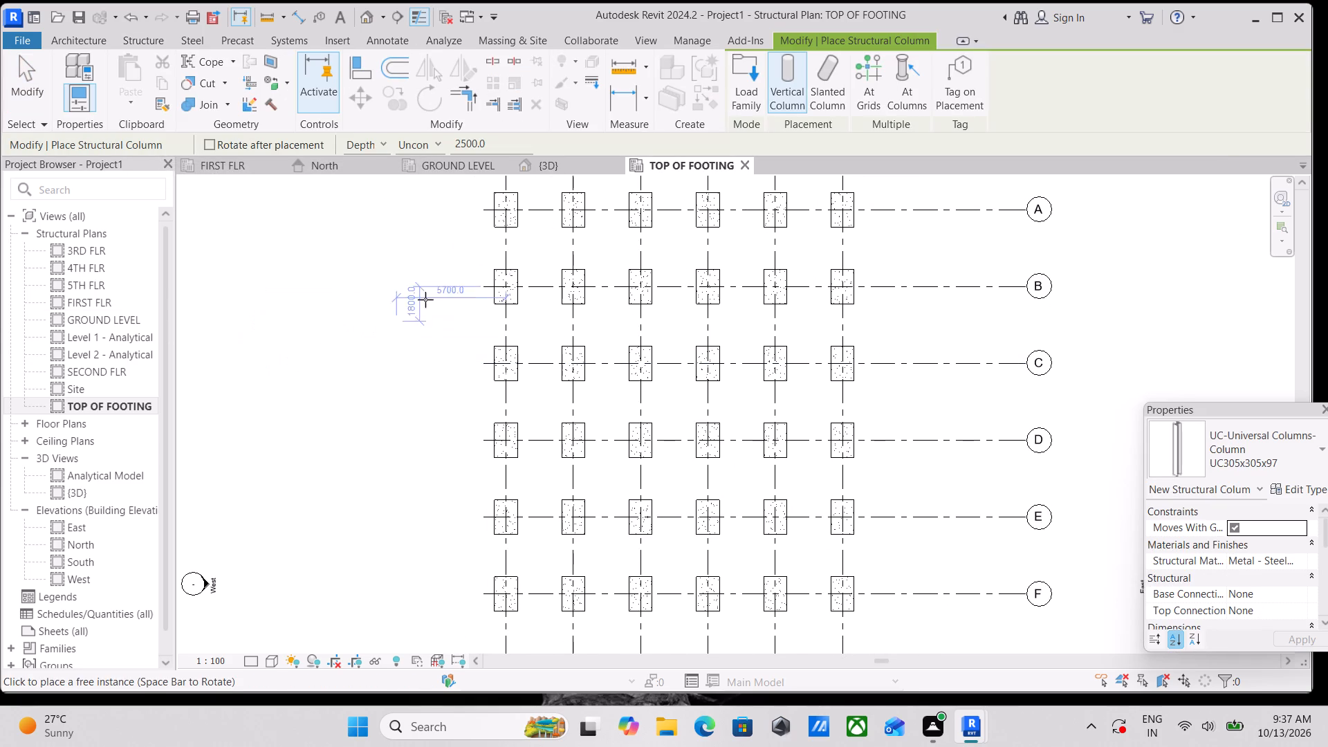
pyautogui.scroll(3, 499, 234)
pyautogui.moveTo(441, 274); pyautogui.dragTo(387, 412, button='middle')
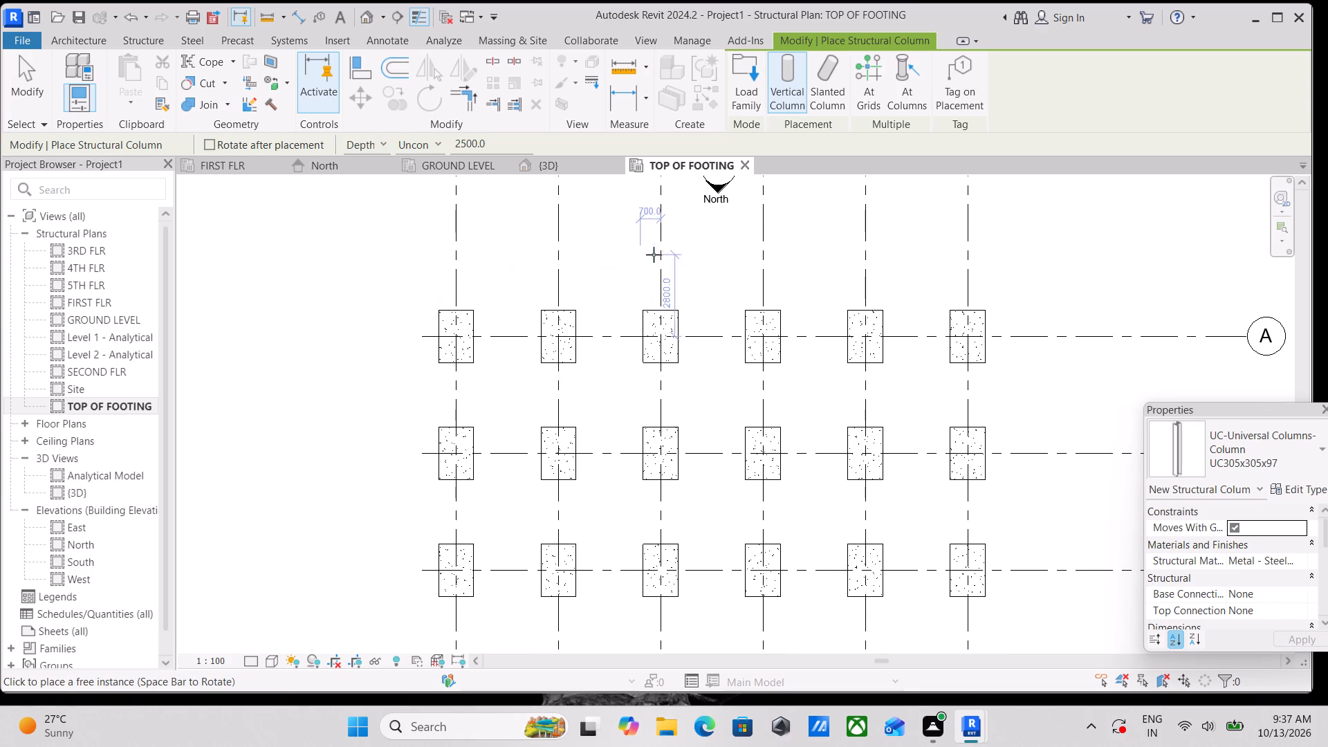
pyautogui.click(1298, 448)
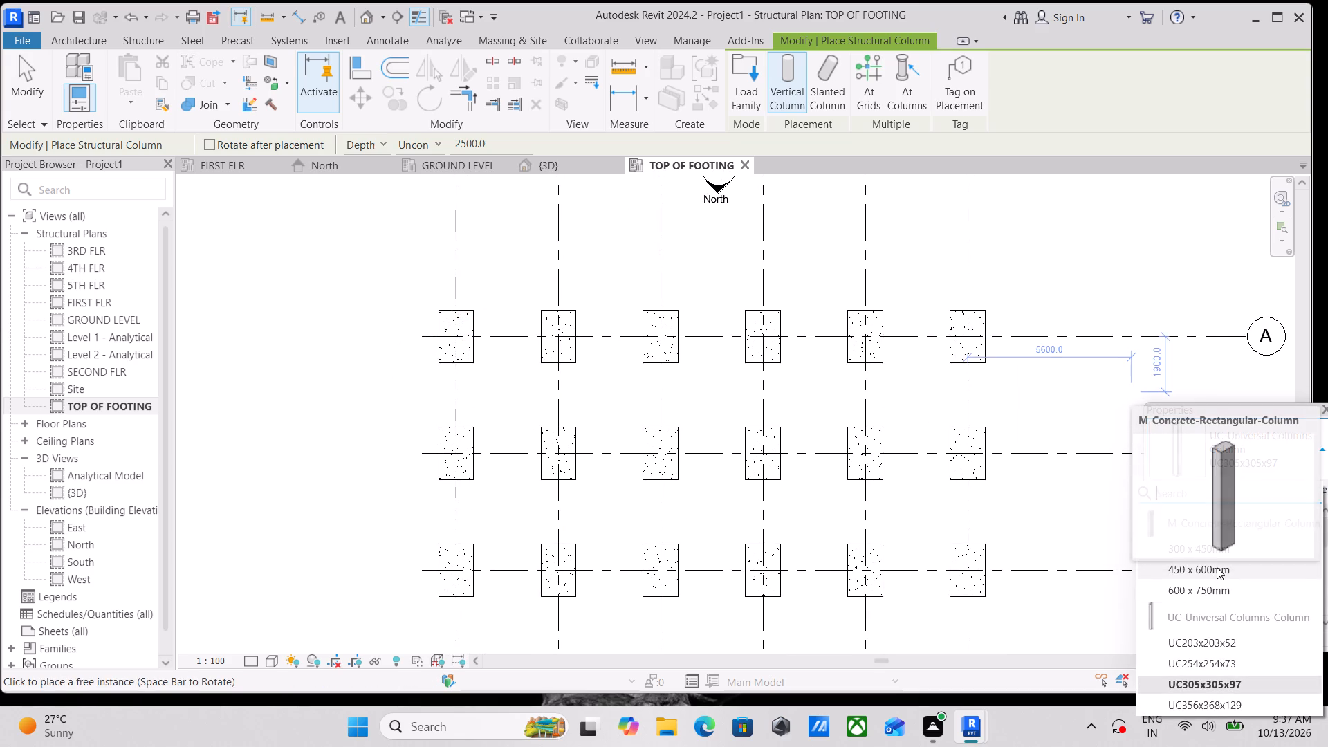
pyautogui.click(1217, 567)
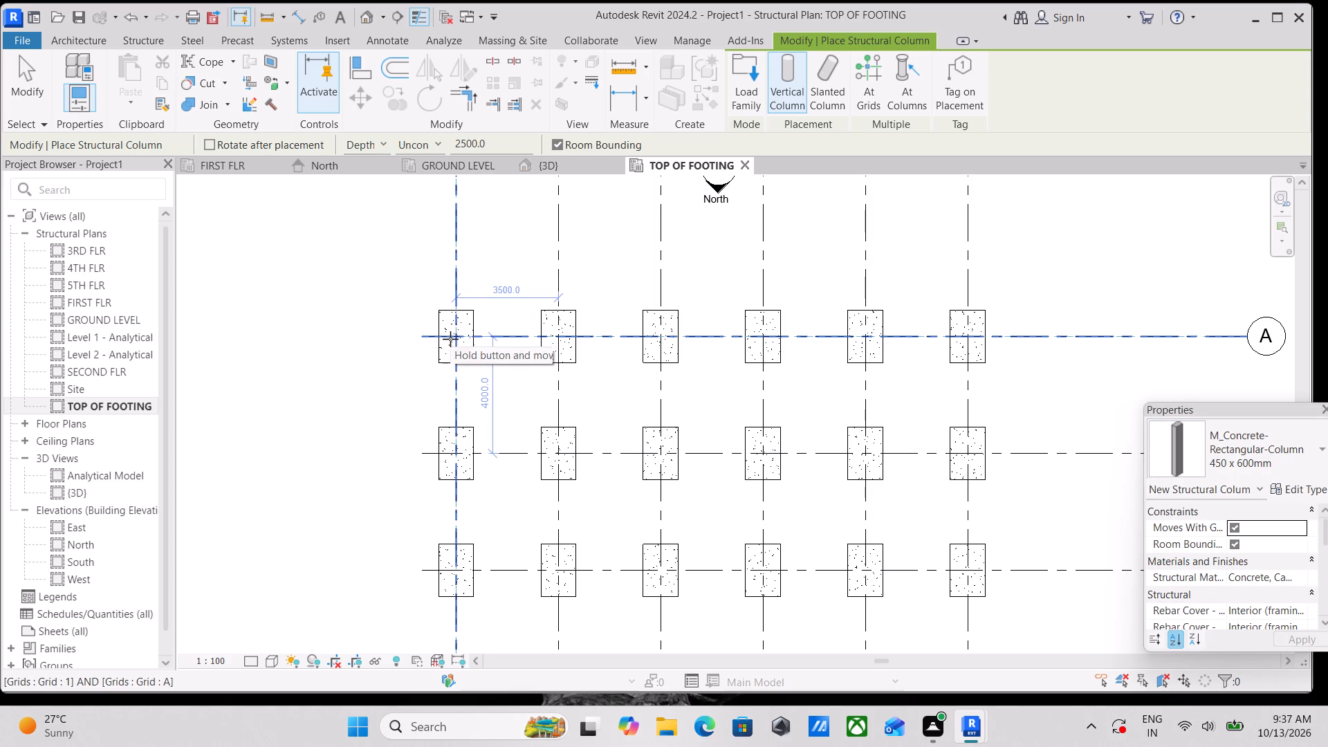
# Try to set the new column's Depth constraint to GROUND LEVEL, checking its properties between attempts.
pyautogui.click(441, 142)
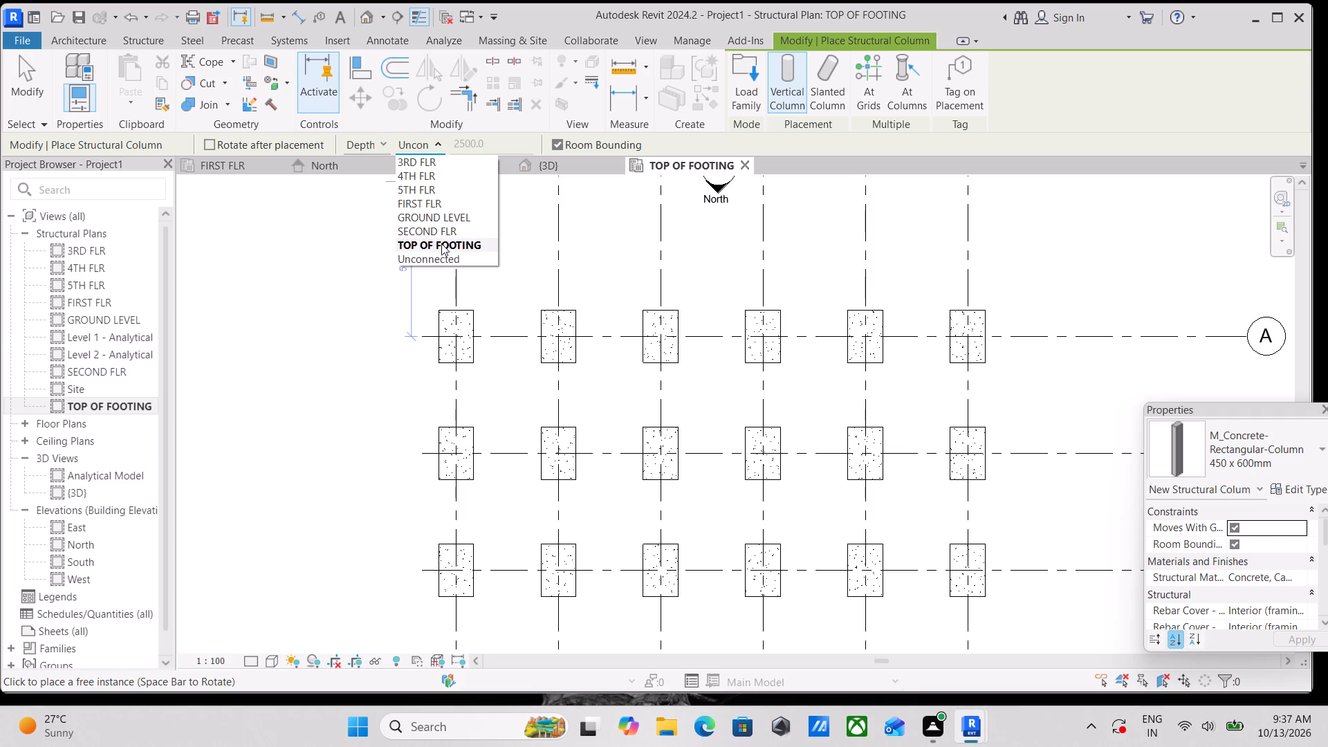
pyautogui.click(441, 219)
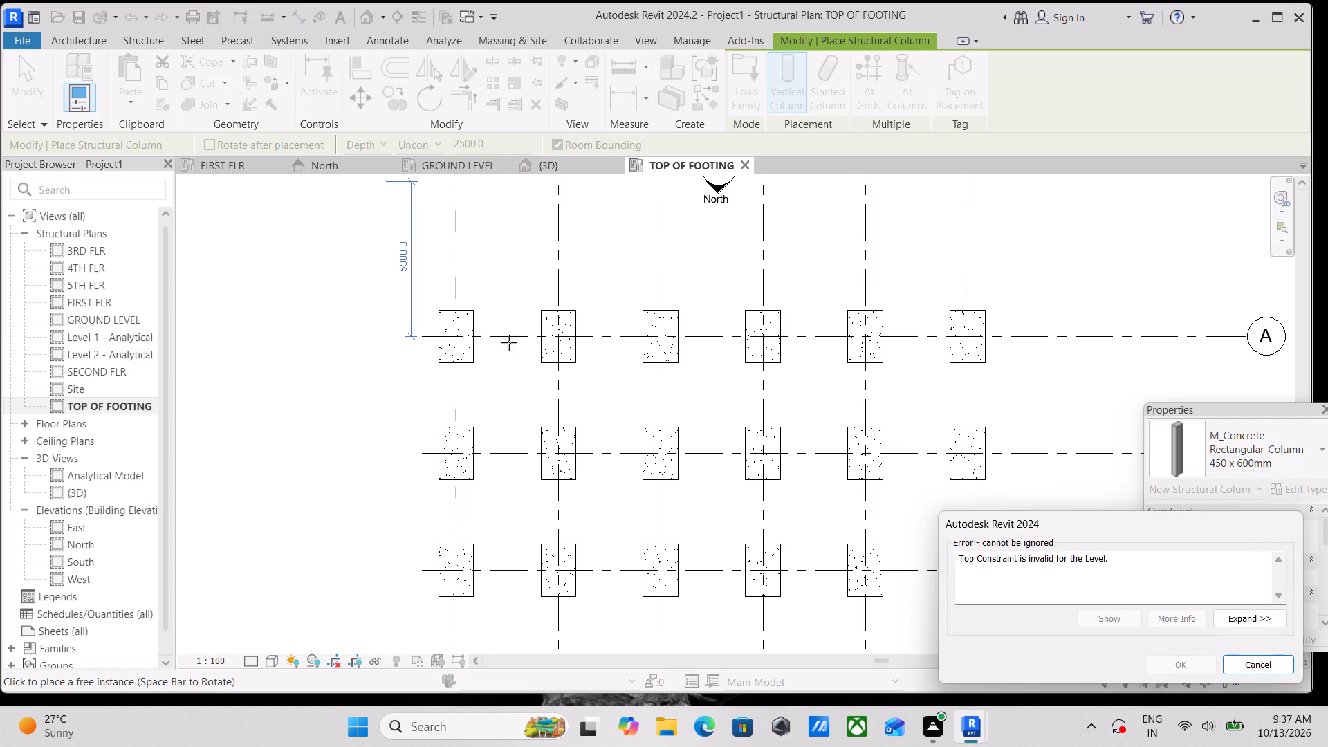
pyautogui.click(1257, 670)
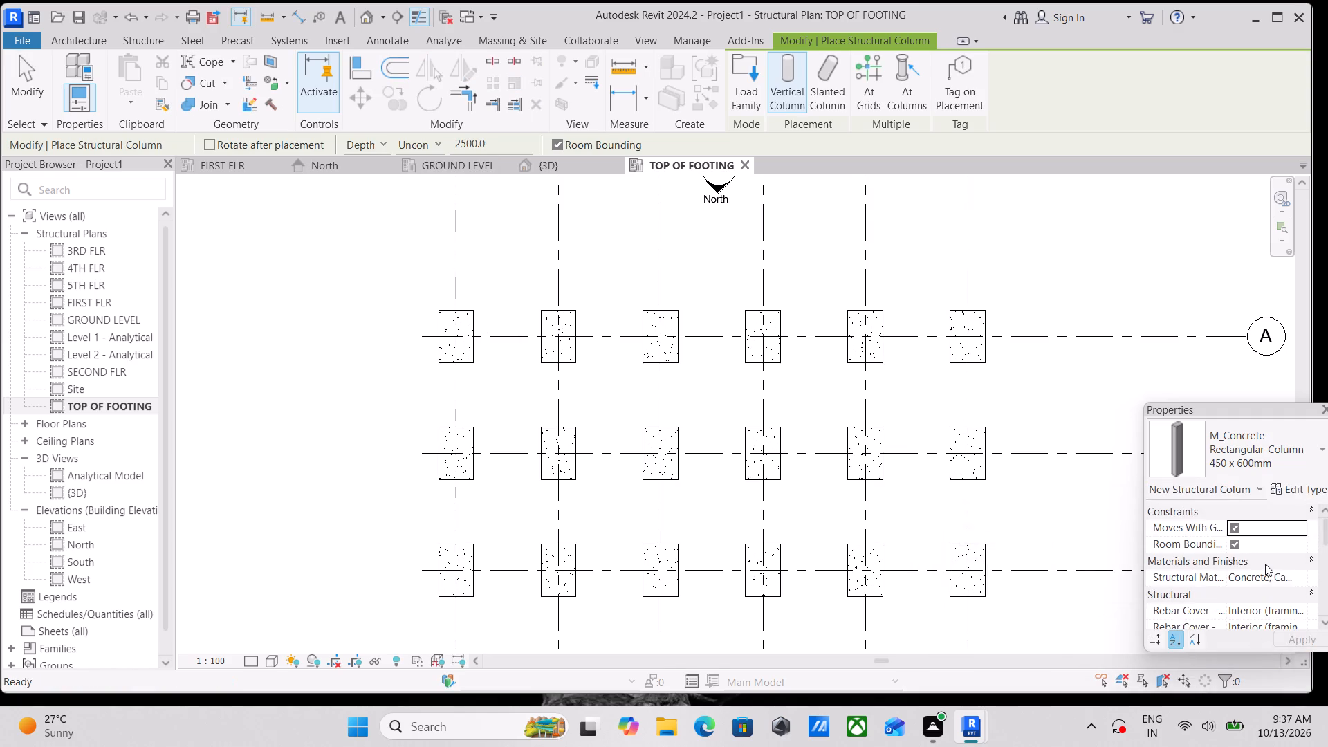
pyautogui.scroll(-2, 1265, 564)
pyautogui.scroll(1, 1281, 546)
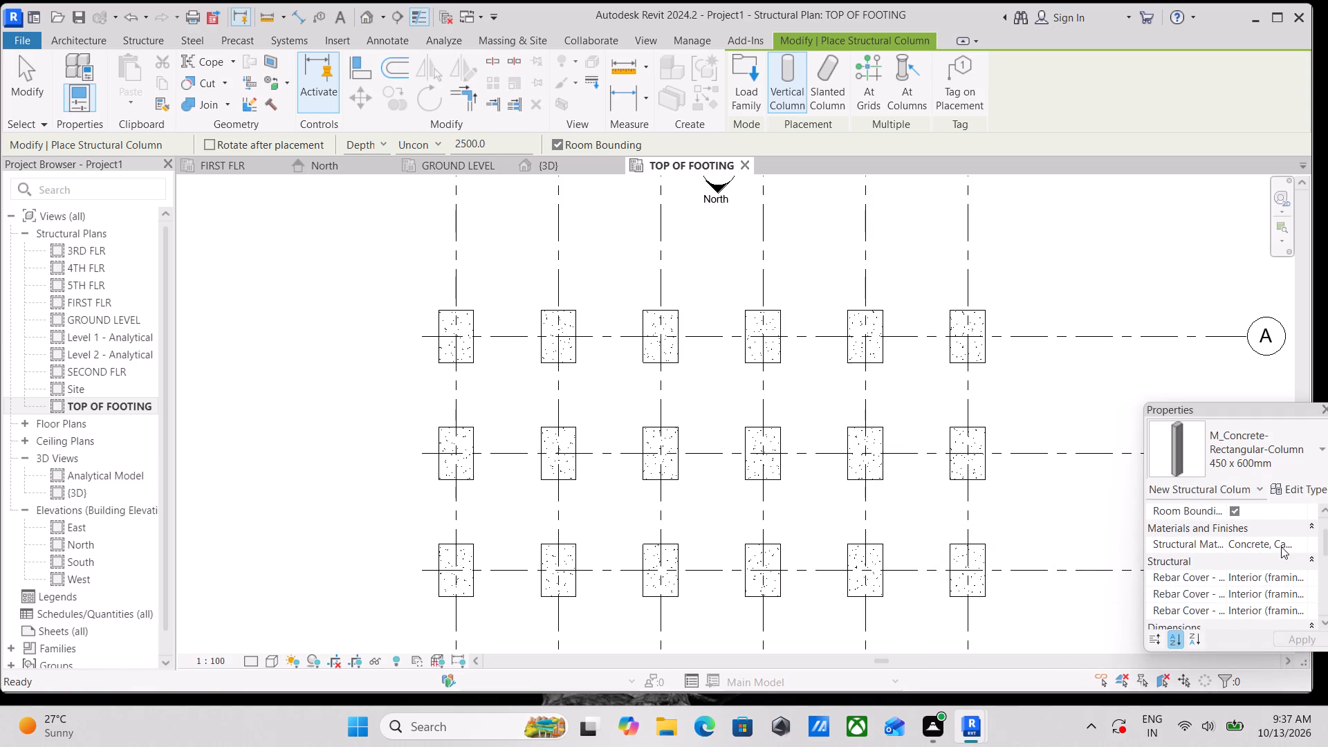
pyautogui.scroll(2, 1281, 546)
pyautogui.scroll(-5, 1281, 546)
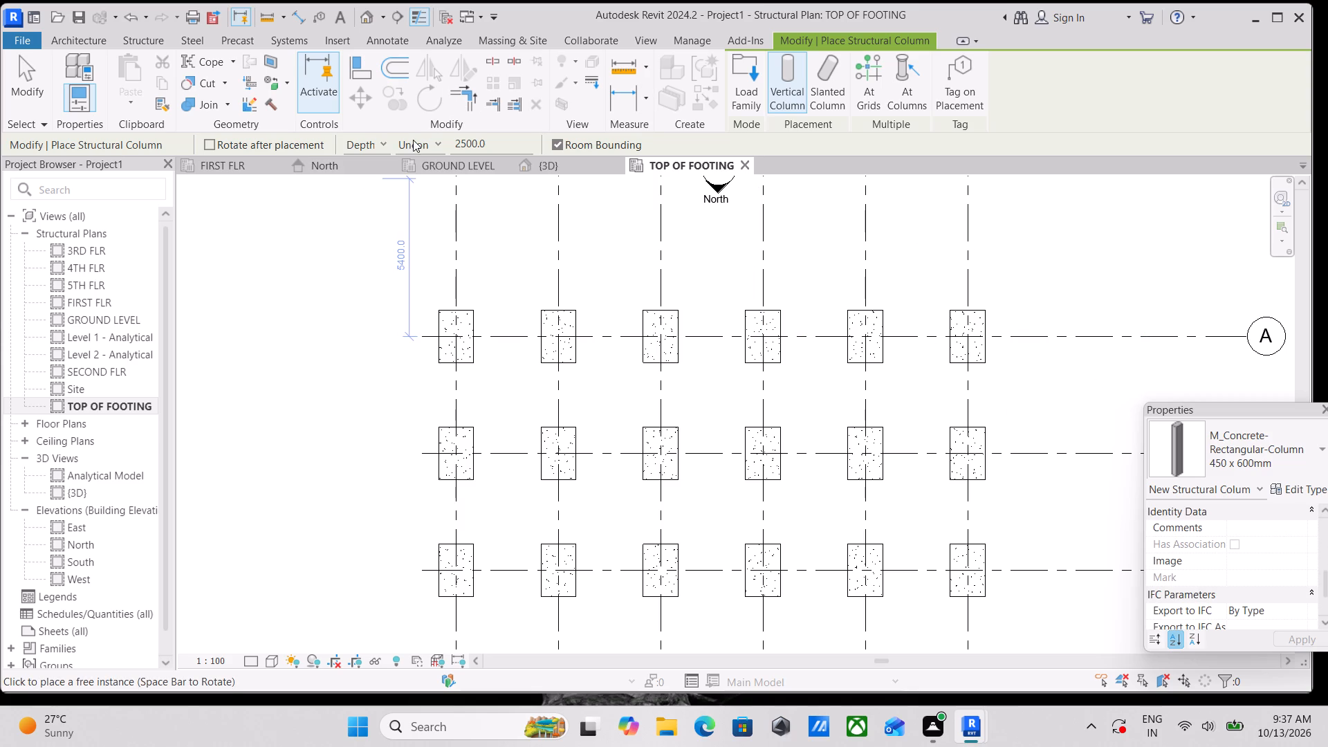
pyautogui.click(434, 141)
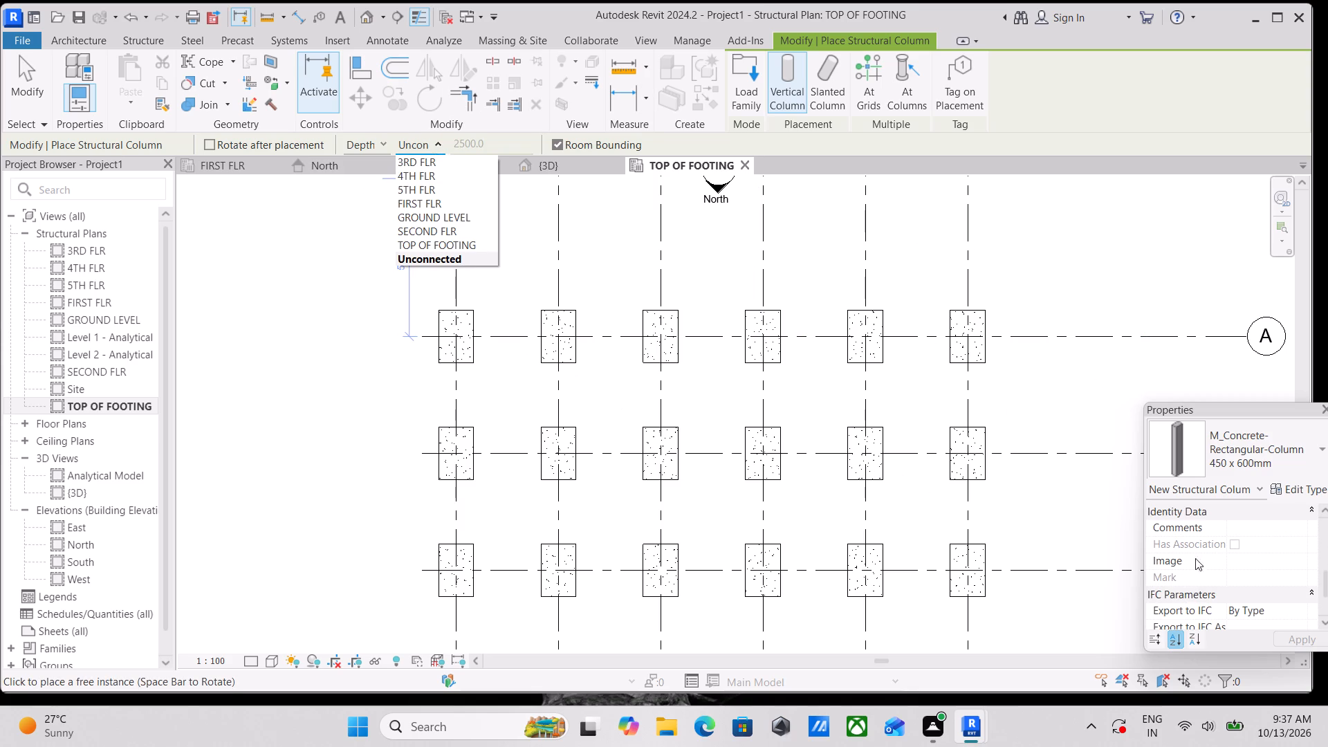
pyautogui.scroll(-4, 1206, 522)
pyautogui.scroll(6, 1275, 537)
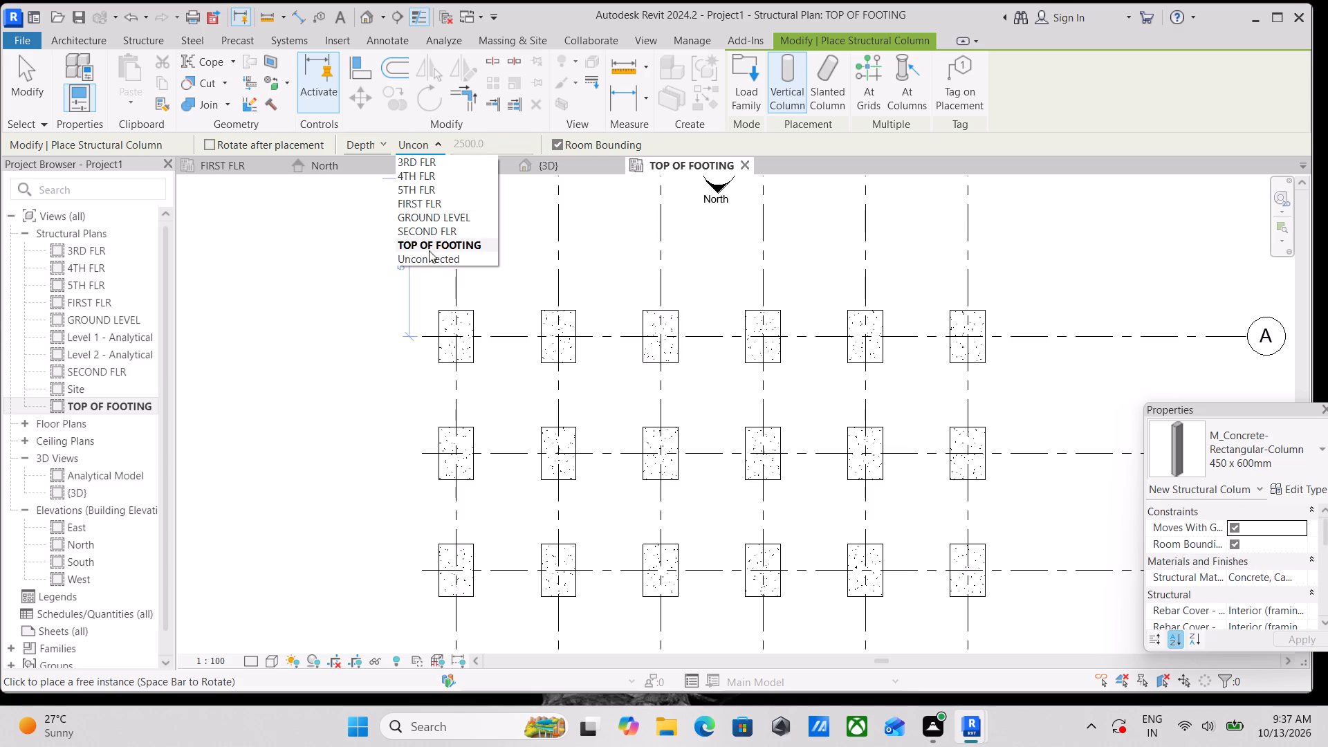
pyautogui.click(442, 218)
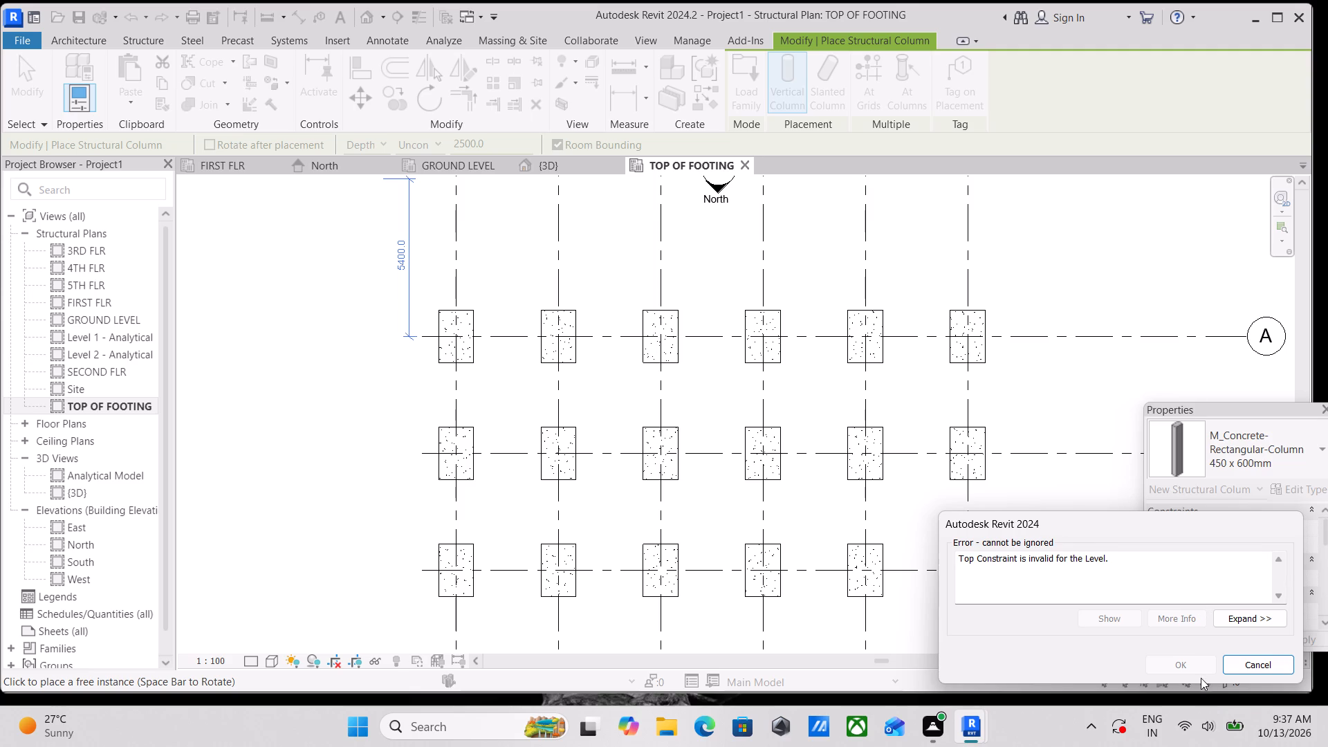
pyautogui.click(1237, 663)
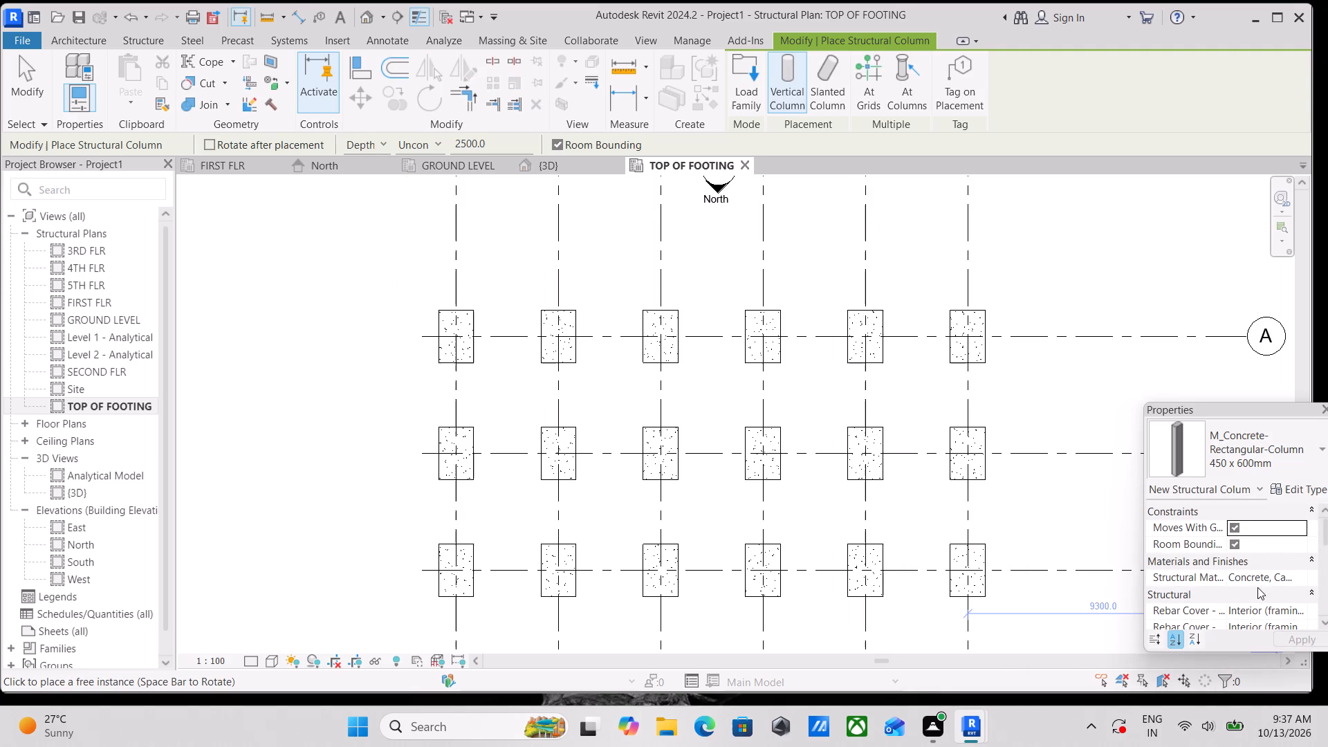
# Look through the new structural column's properties for level constraint settings.
pyautogui.scroll(-1, 1254, 567)
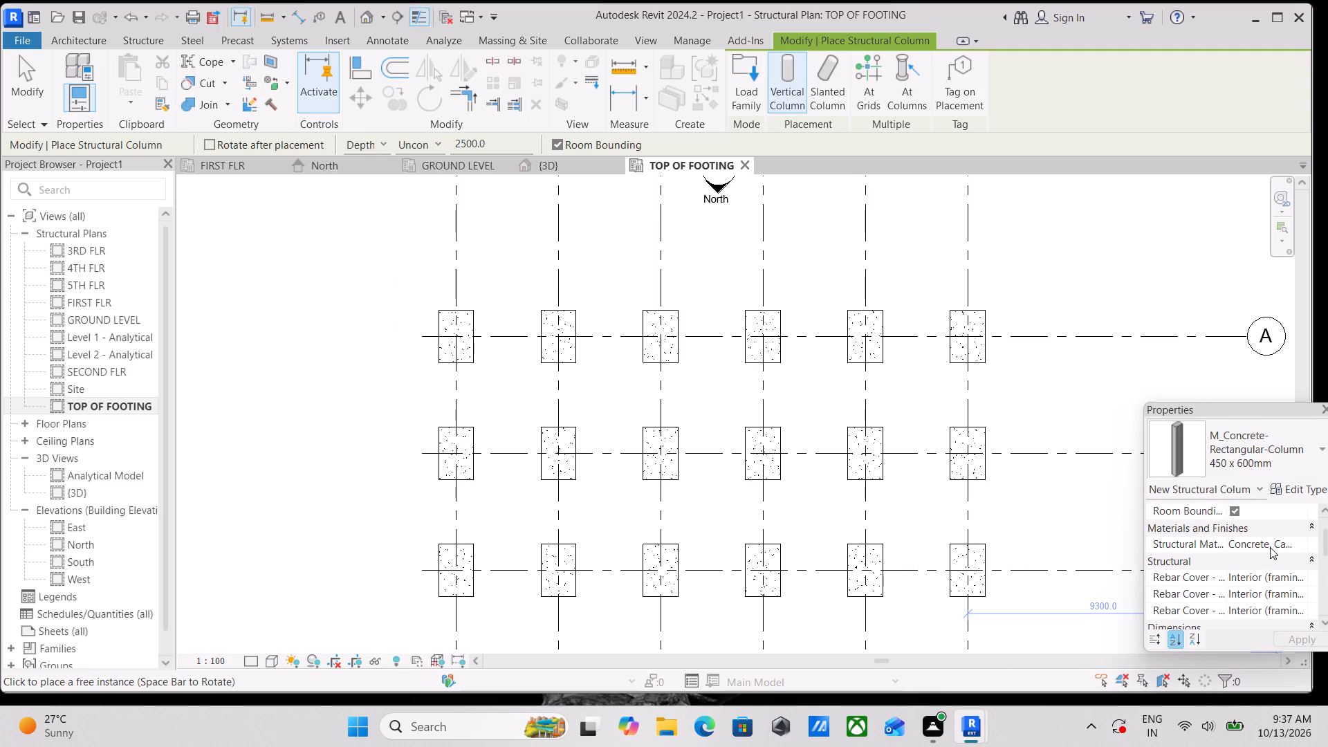
pyautogui.scroll(-3, 1279, 546)
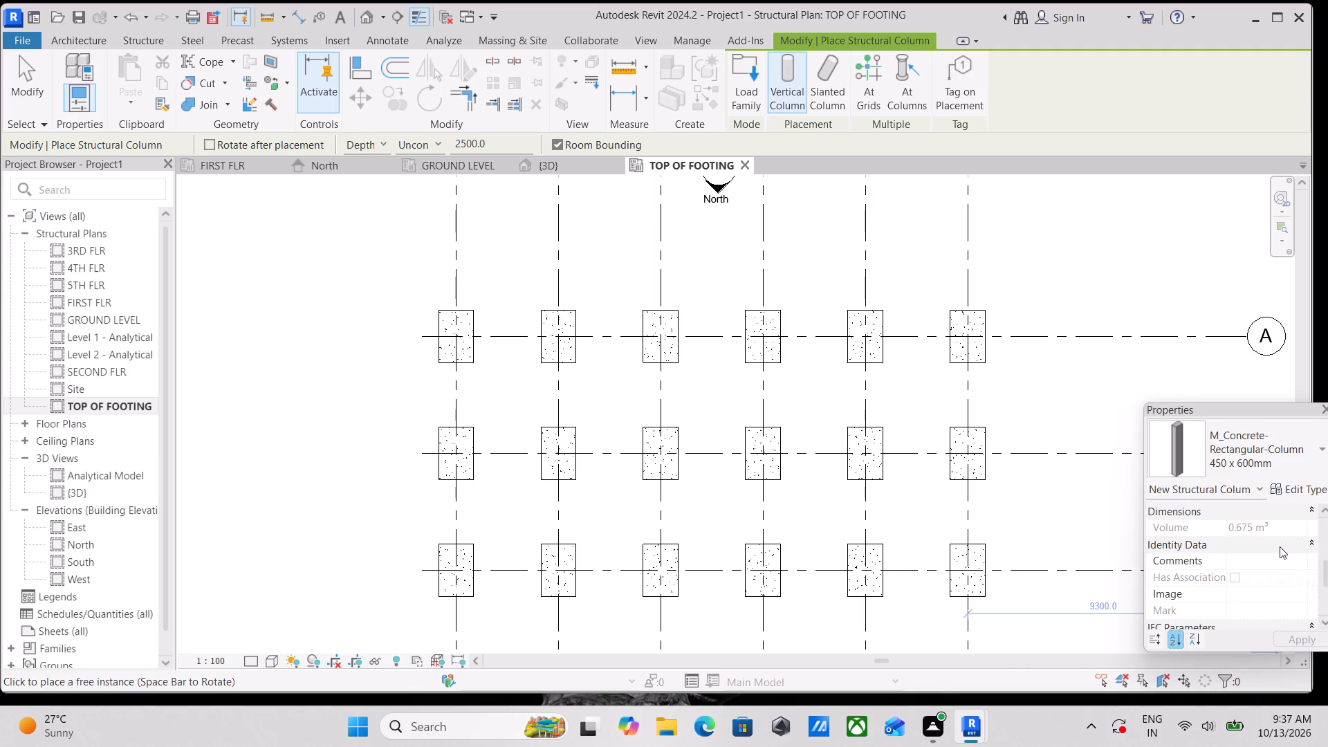
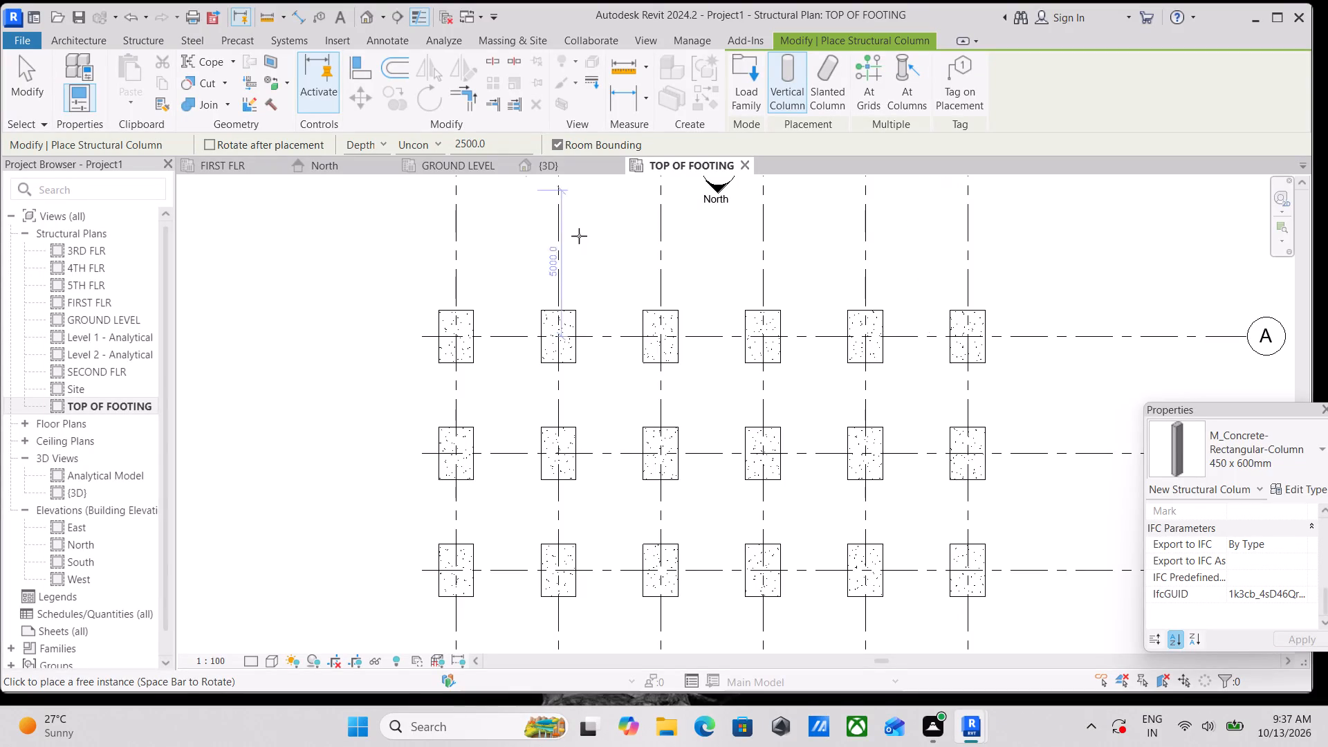
# Place a 450 x 600mm concrete column at grid intersection A-1, with its Height constraint set to GROUND LEVEL.
pyautogui.scroll(2, 845, 281)
pyautogui.moveTo(589, 285); pyautogui.dragTo(688, 340, button='middle')
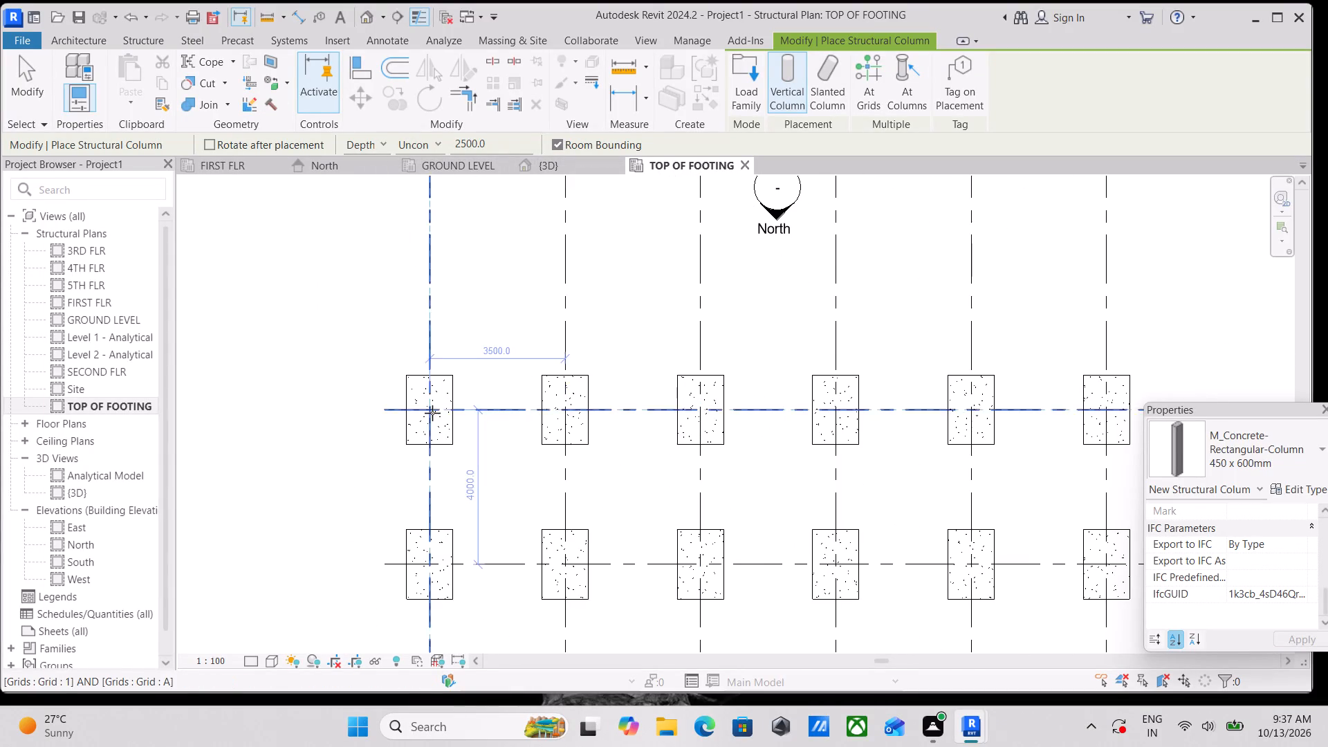
pyautogui.scroll(6, 432, 413)
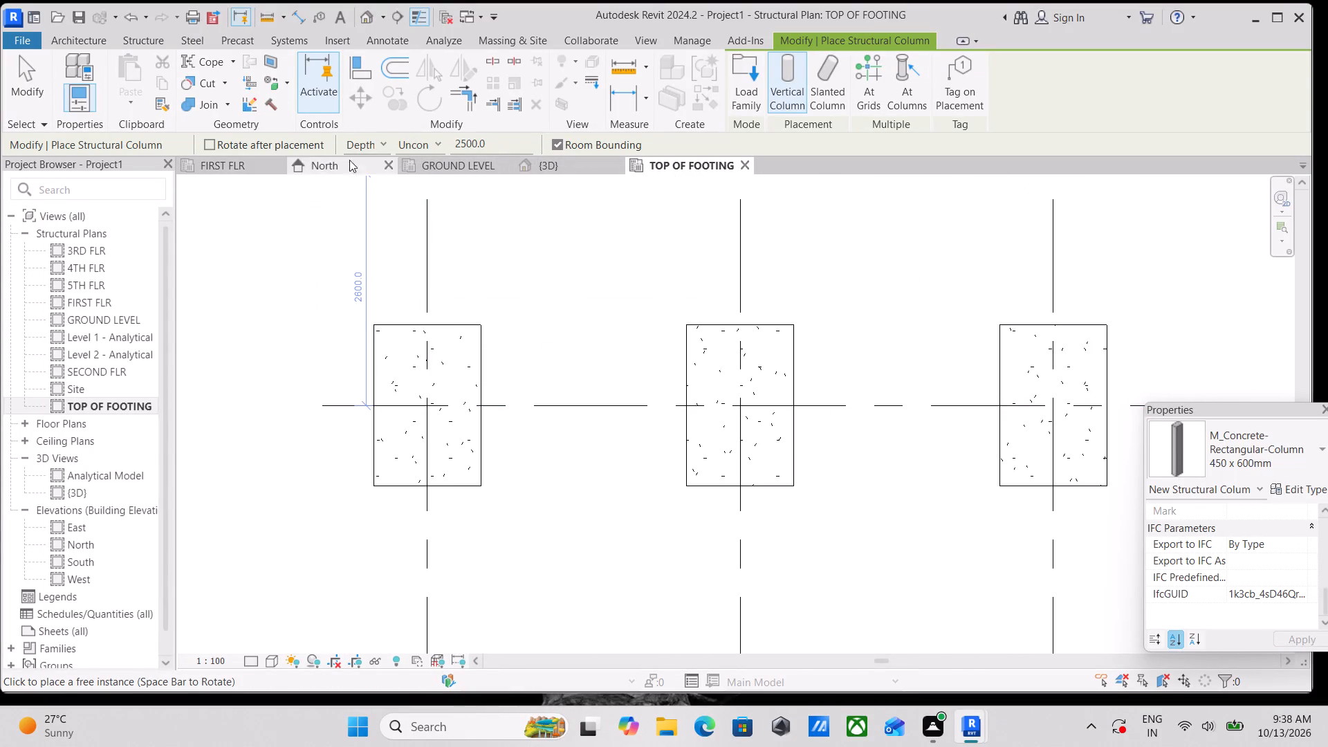
pyautogui.click(389, 141)
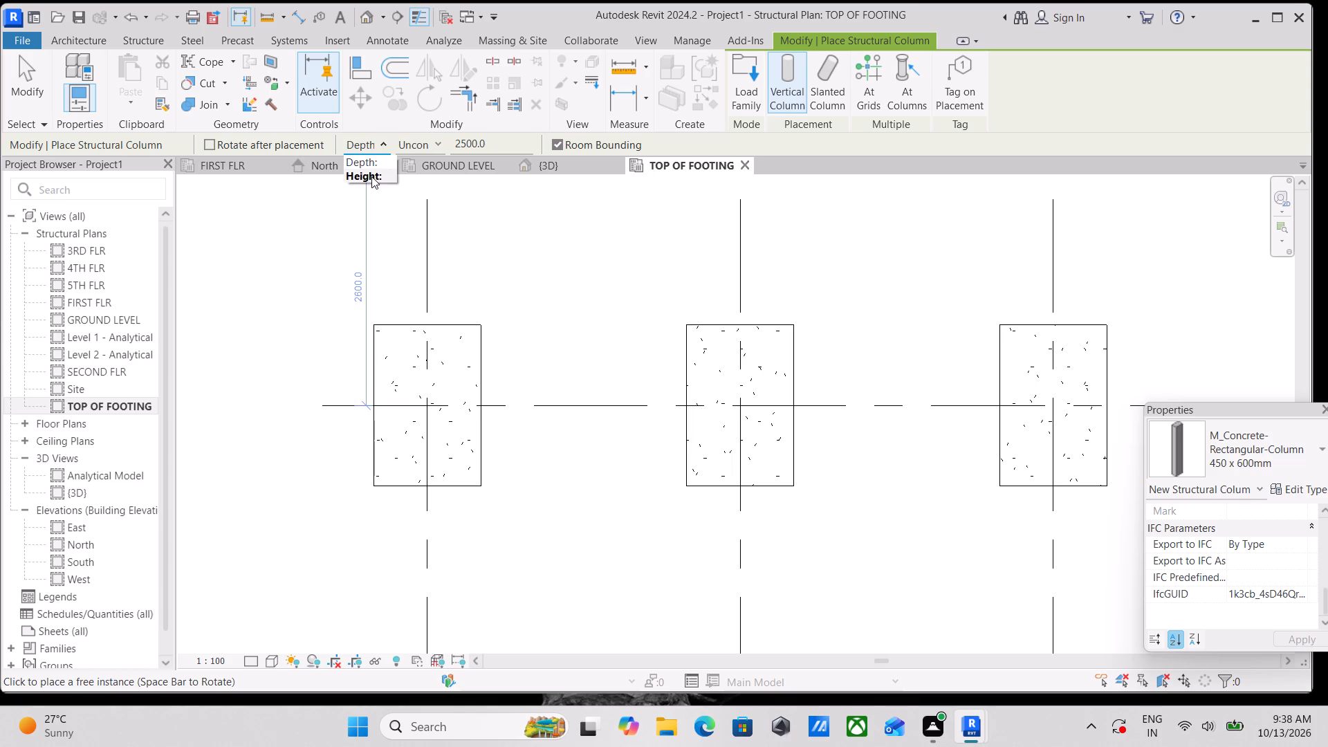
pyautogui.click(371, 176)
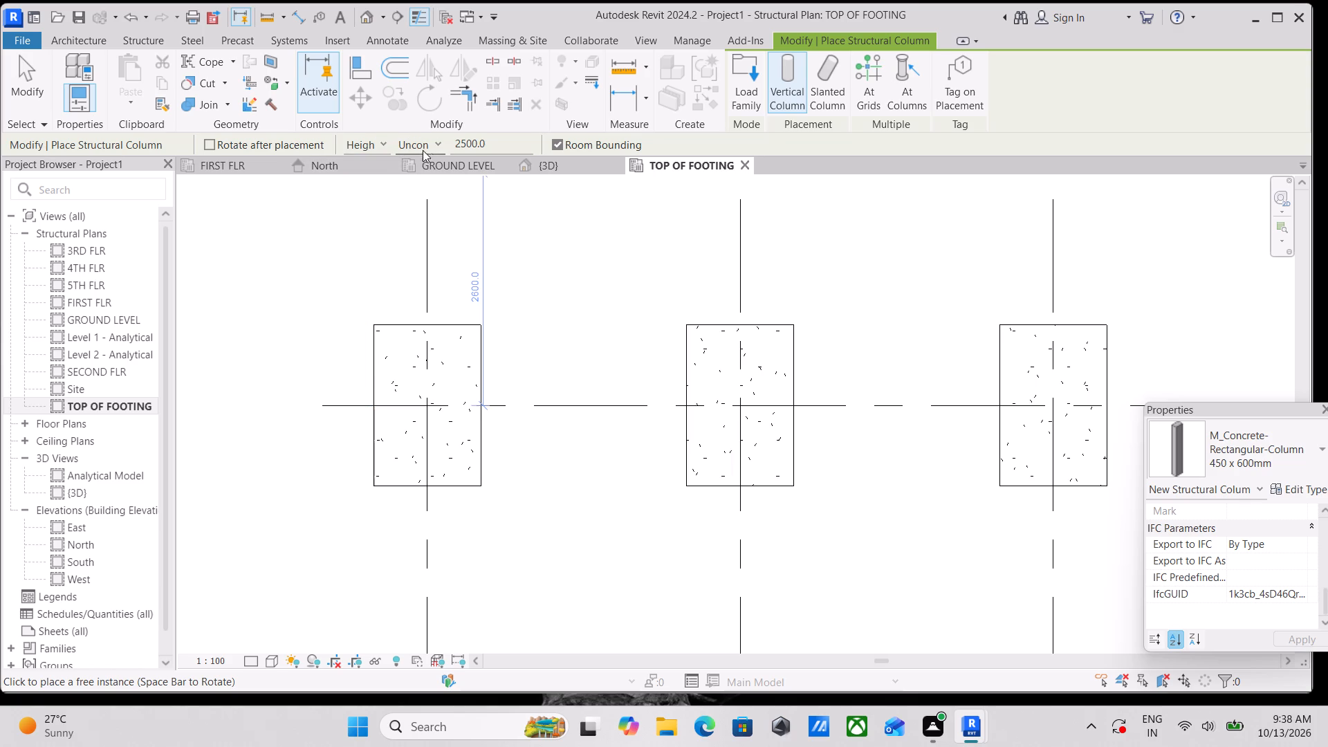
pyautogui.click(434, 142)
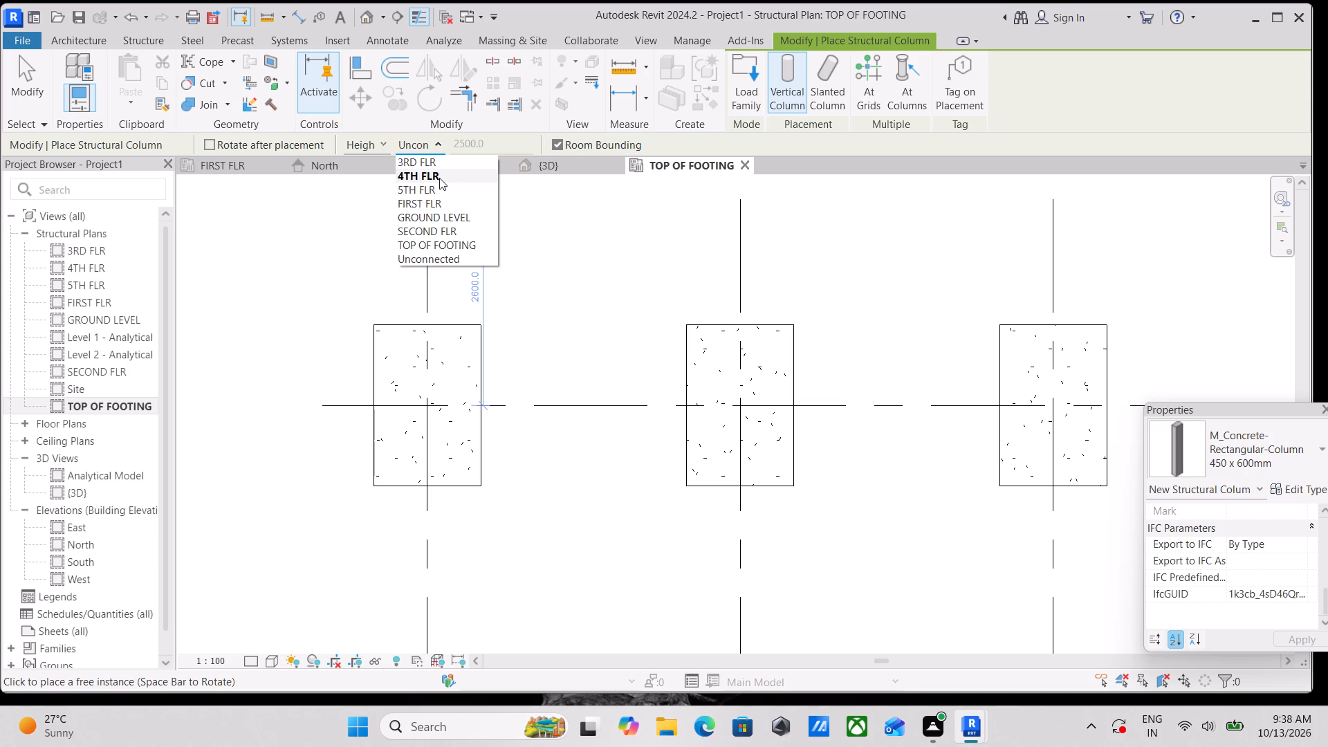
pyautogui.click(440, 213)
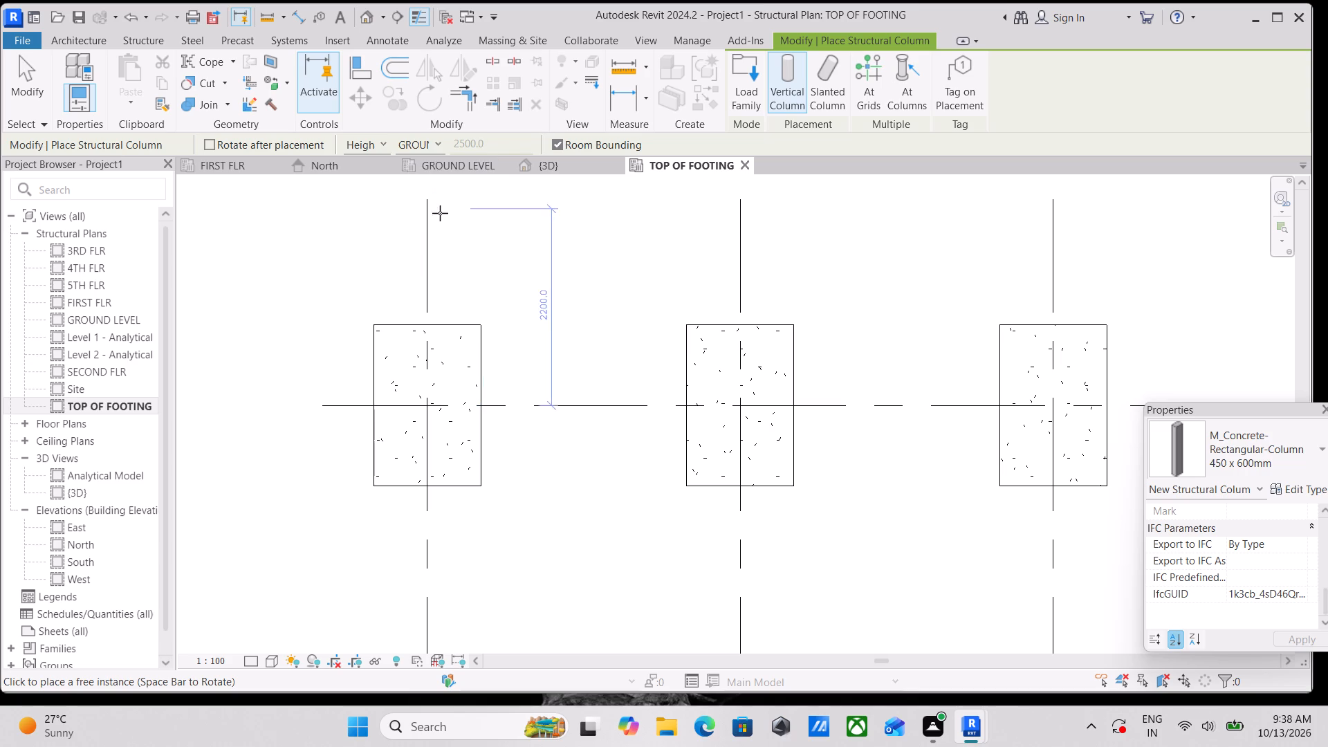
pyautogui.click(428, 405)
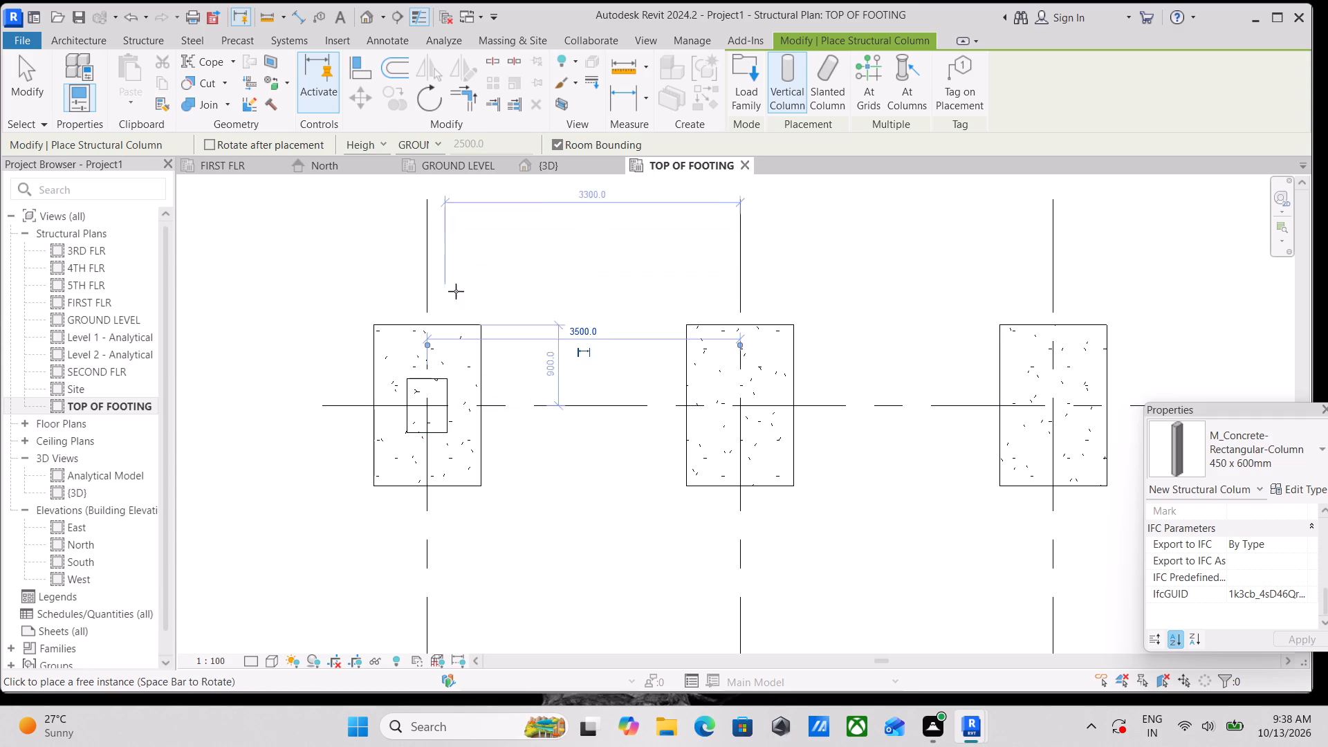
# Examine the new column and the footings in the 3D view from the front and at an angle.
pyautogui.scroll(-4, 324, 239)
pyautogui.moveTo(408, 223); pyautogui.dragTo(406, 239, button='middle')
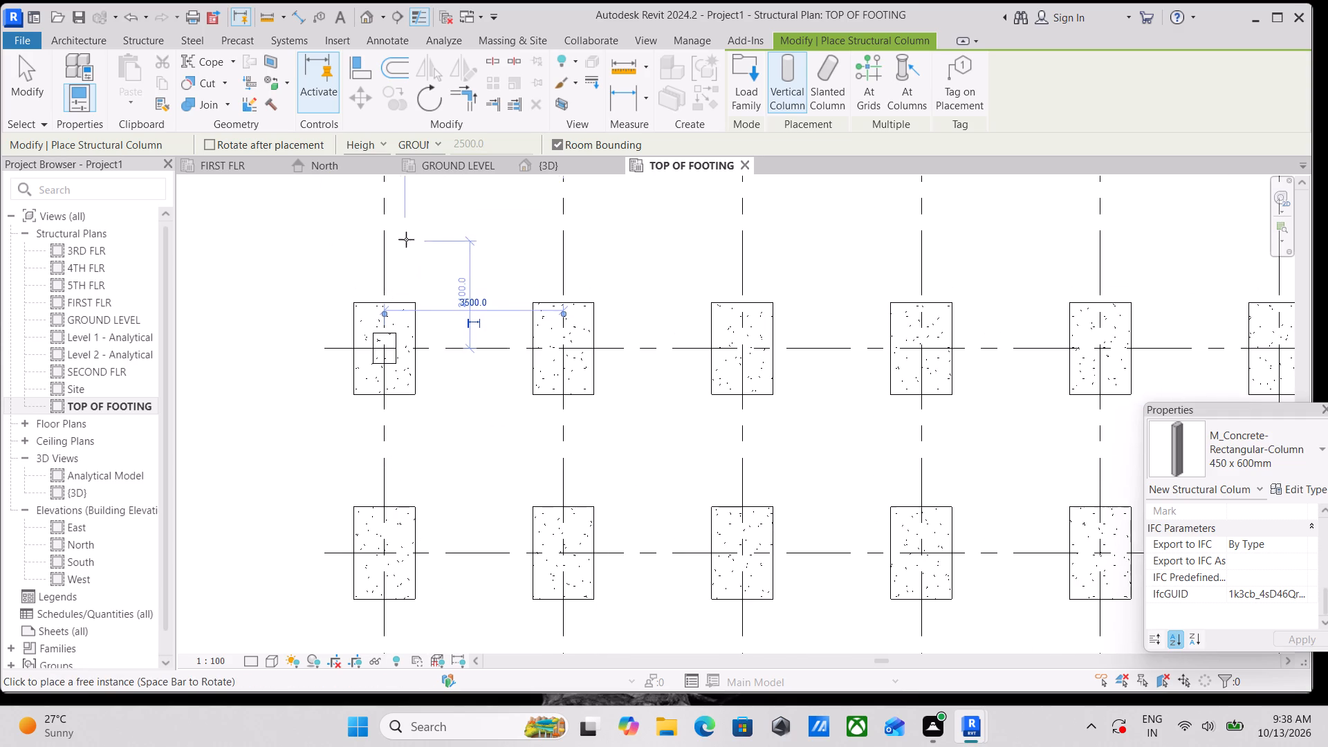
pyautogui.click(561, 167)
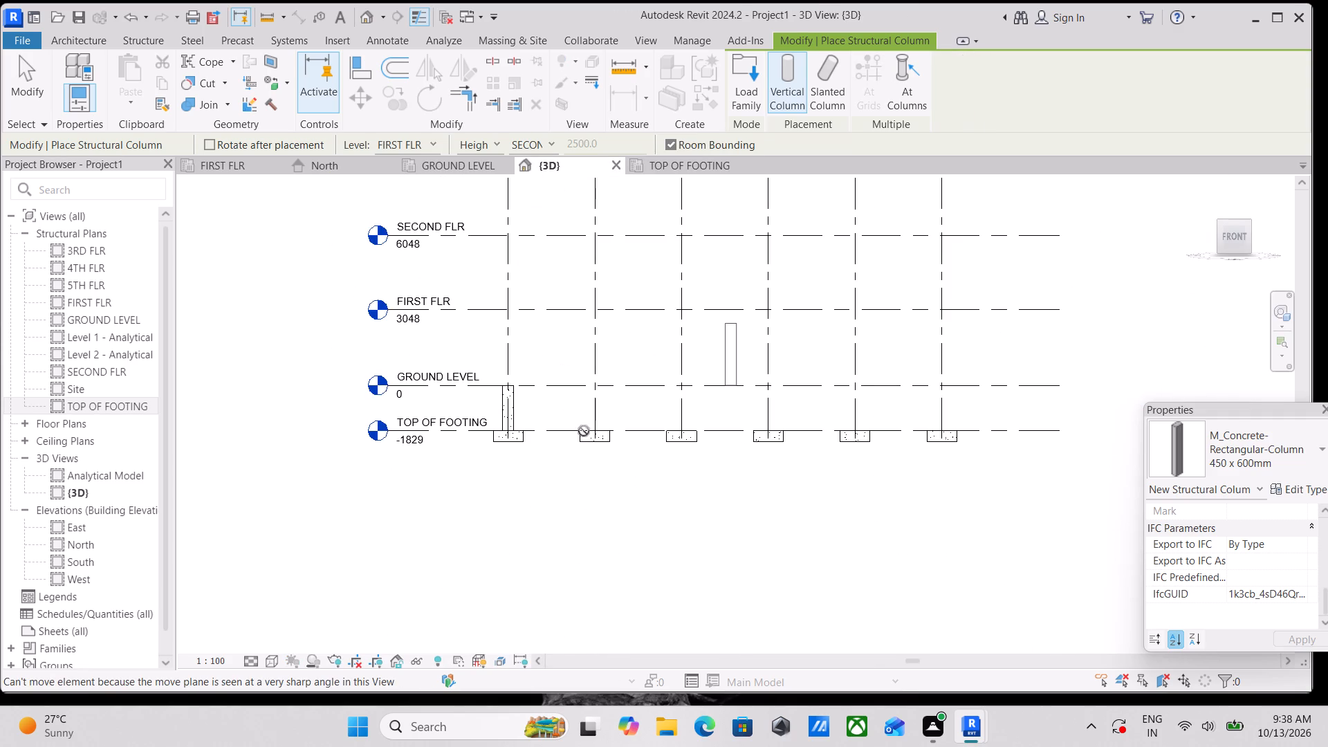
pyautogui.scroll(3, 714, 347)
pyautogui.press('Escape')
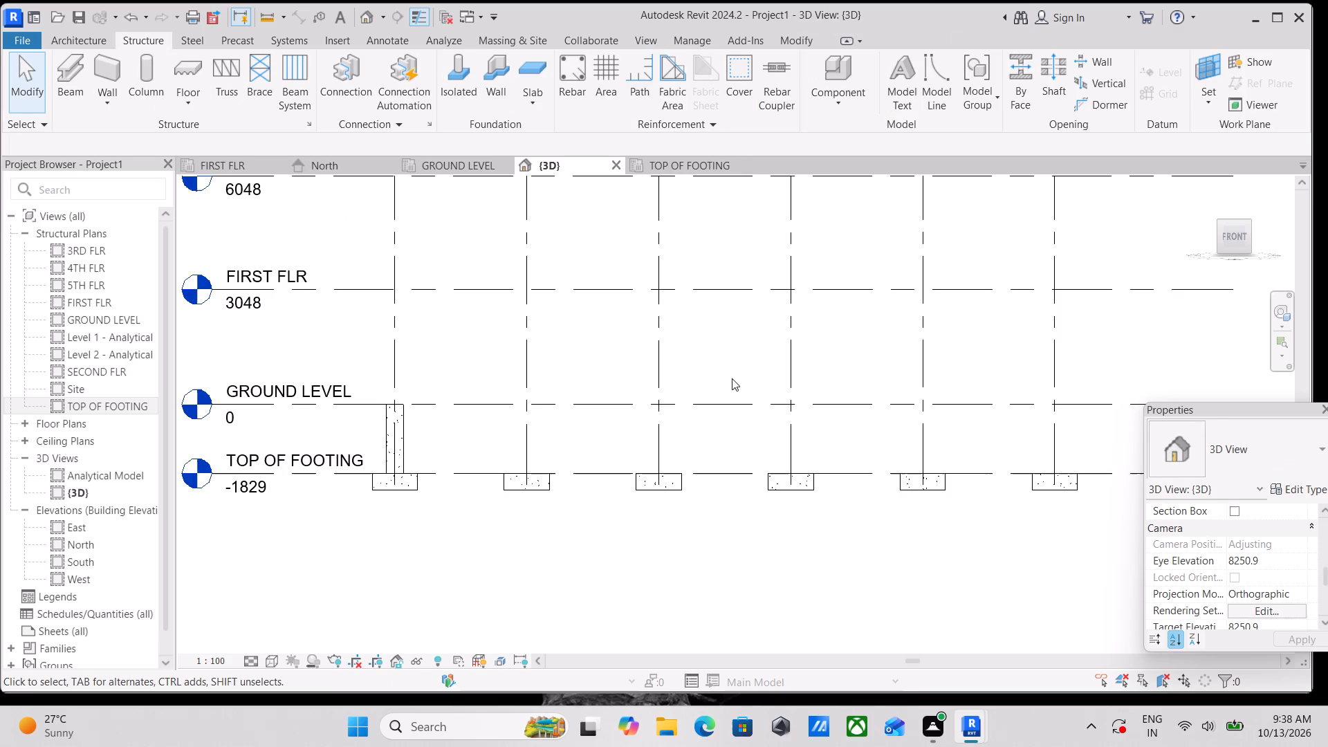
pyautogui.scroll(-2, 718, 386)
pyautogui.scroll(2, 507, 466)
pyautogui.keyDown('shift'); pyautogui.moveTo(507, 483); pyautogui.dragTo(503, 483, button='middle'); pyautogui.keyUp('shift')
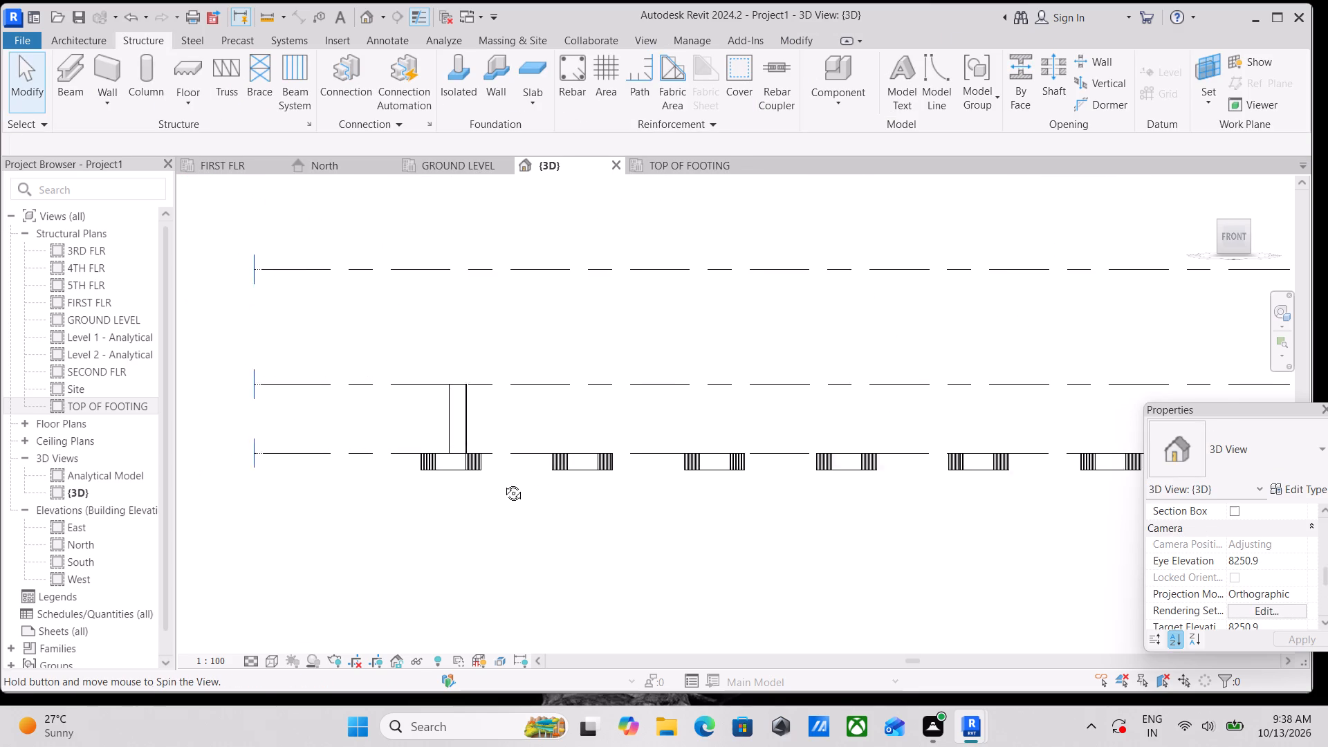
pyautogui.keyDown('shift'); pyautogui.moveTo(503, 483); pyautogui.dragTo(554, 600, button='middle'); pyautogui.keyUp('shift')
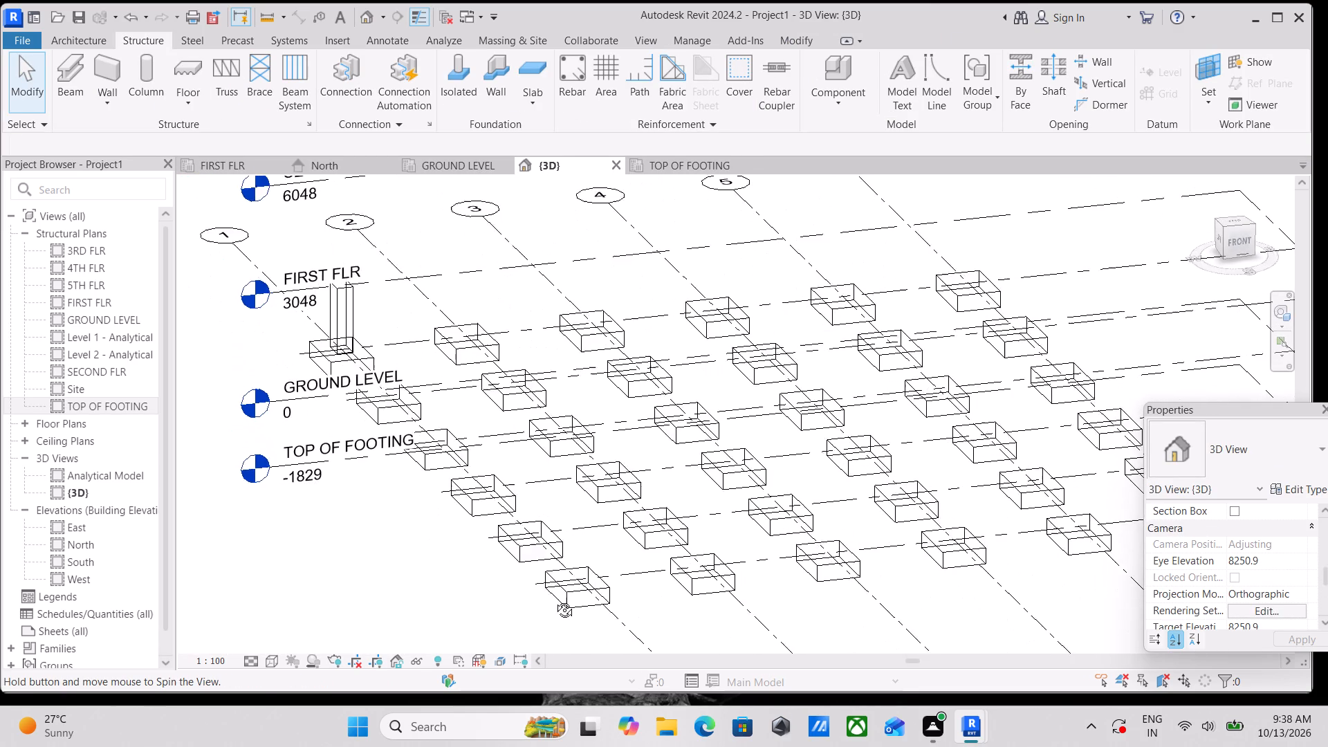
pyautogui.keyDown('shift'); pyautogui.moveTo(554, 600); pyautogui.dragTo(627, 585, button='middle'); pyautogui.keyUp('shift')
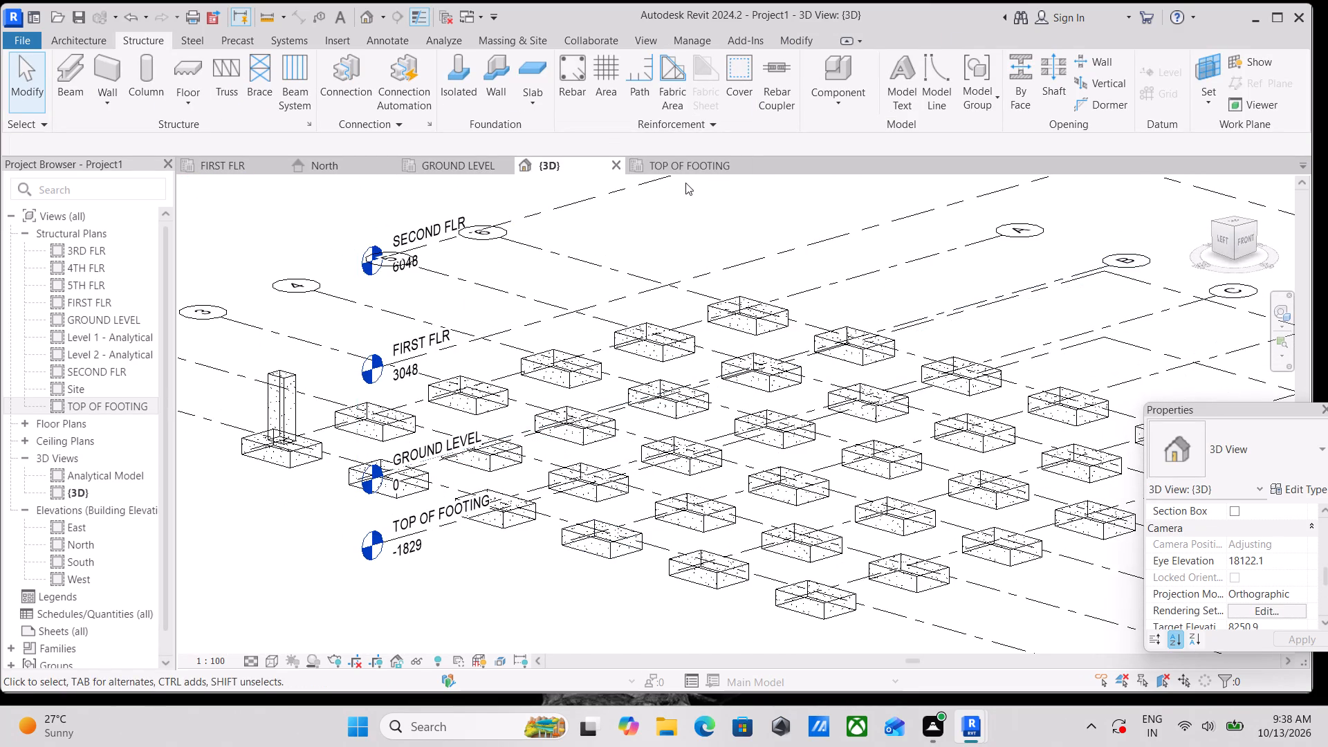
# Inspect the Top Level setting of the column at grid A-1 on the TOP OF FOOTING plan.
pyautogui.click(676, 163)
pyautogui.scroll(-7, 544, 267)
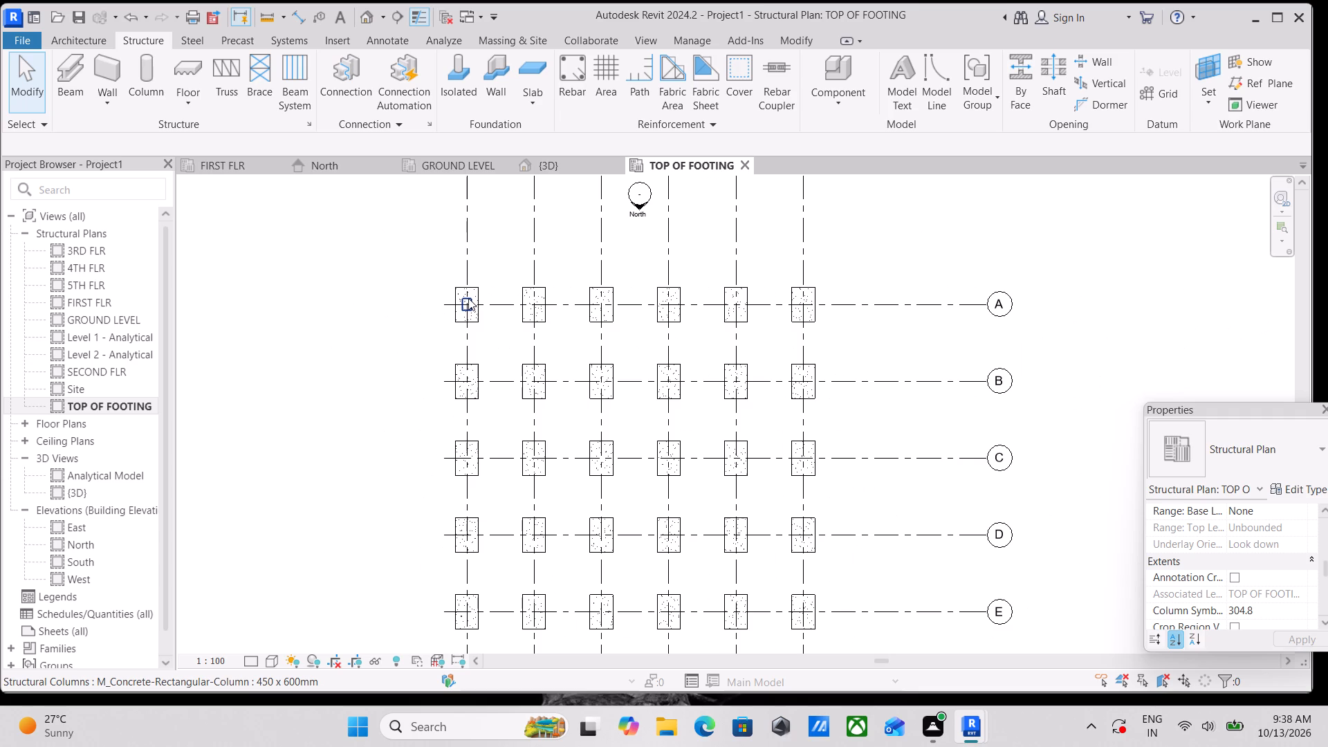
pyautogui.click(468, 298)
pyautogui.scroll(3, 625, 203)
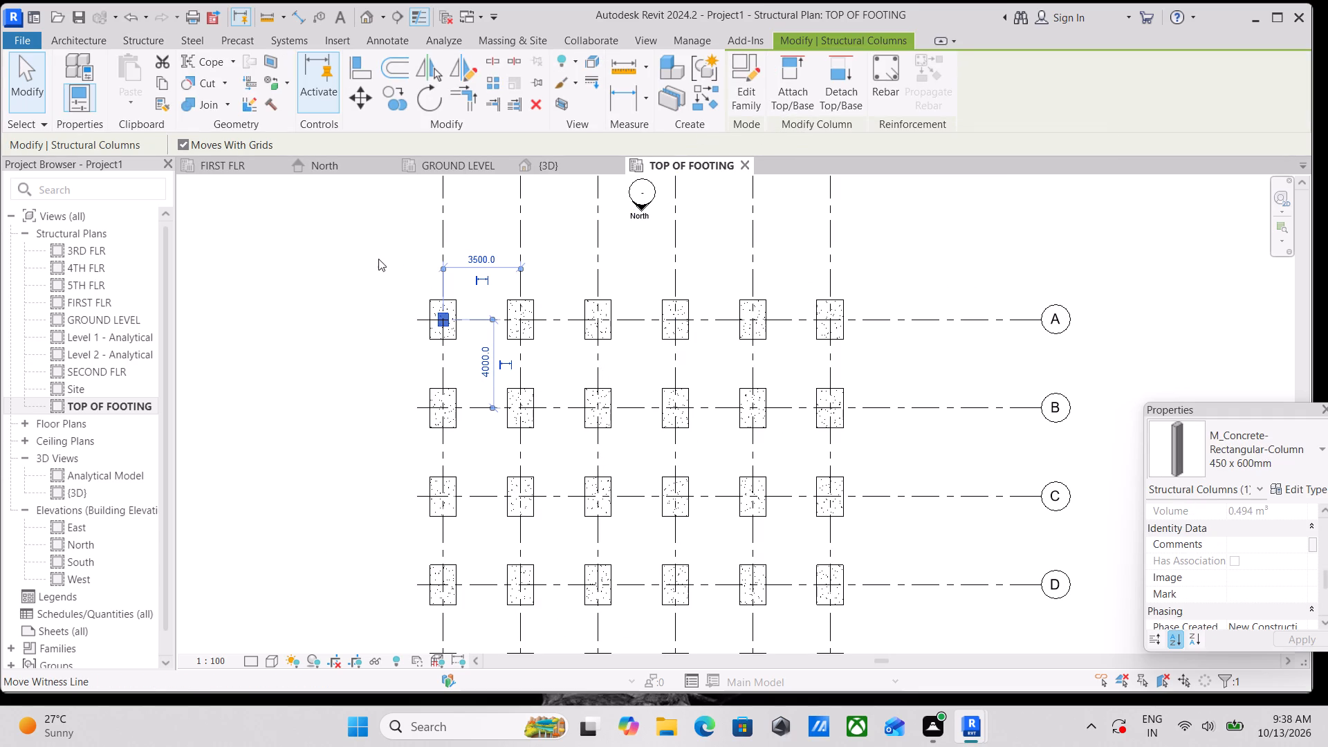
pyautogui.scroll(9, 456, 348)
pyautogui.press('Escape')
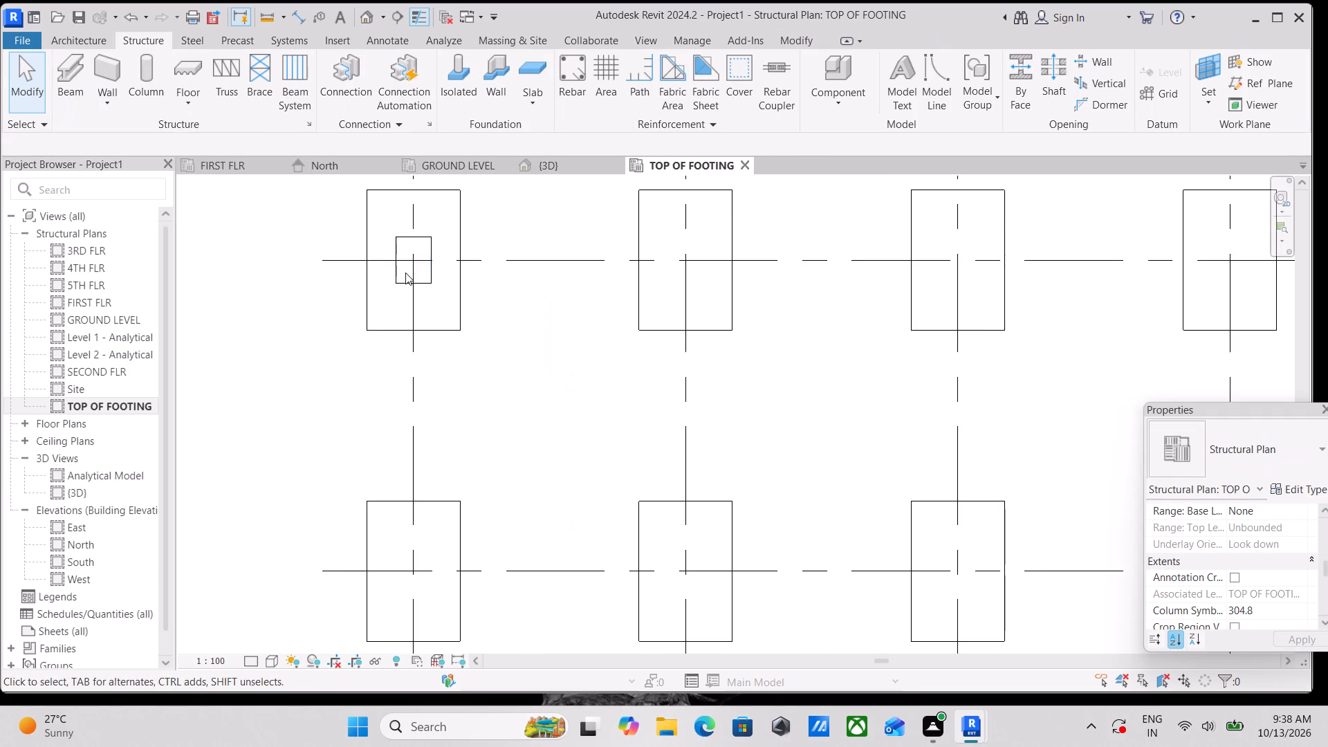
pyautogui.scroll(3, 405, 273)
pyautogui.click(389, 282)
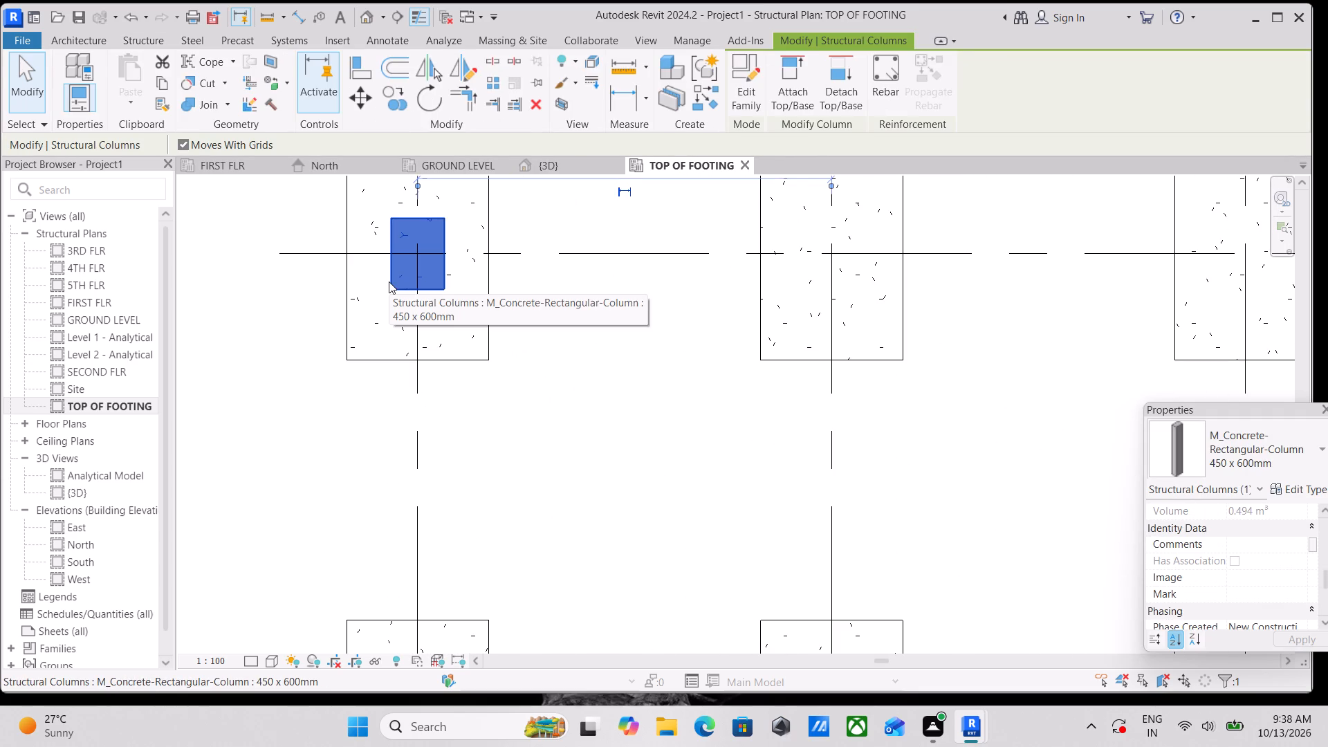
pyautogui.press('Escape')
pyautogui.click(391, 286)
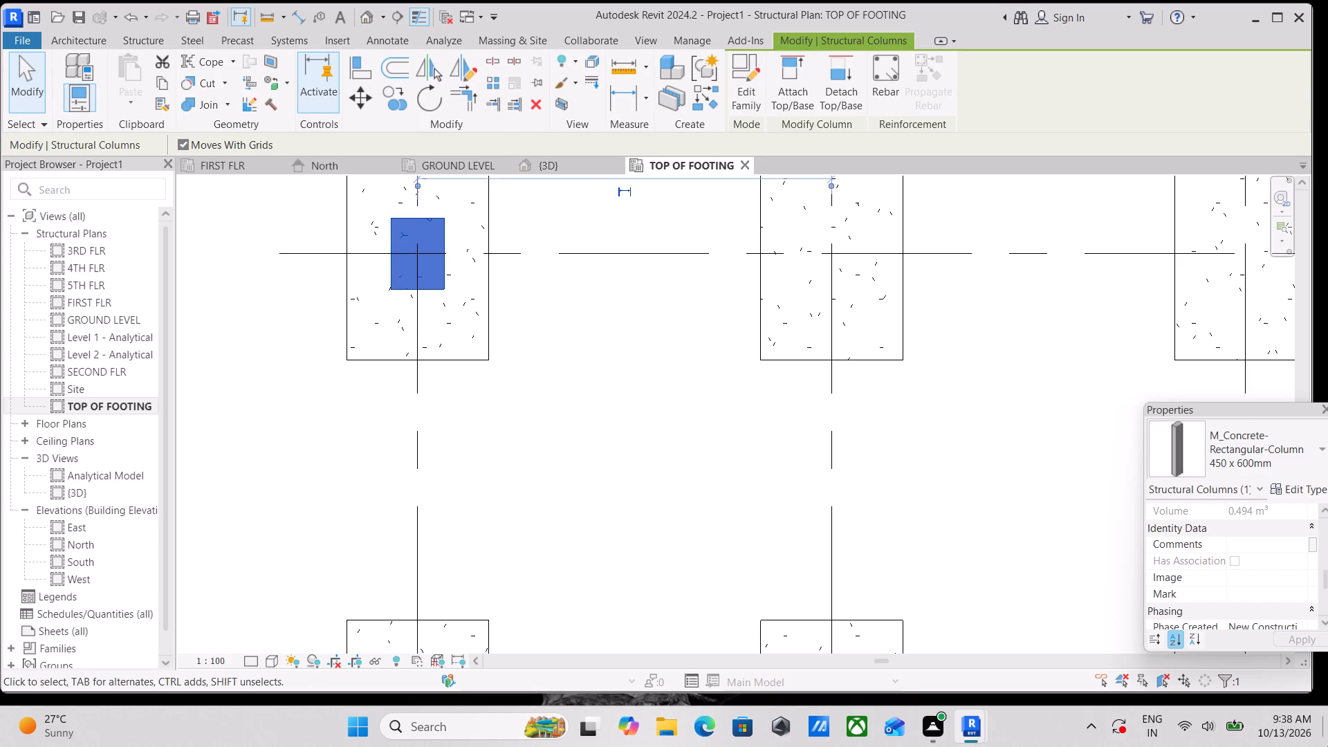
pyautogui.scroll(-3, 1285, 471)
pyautogui.scroll(-1, 1265, 558)
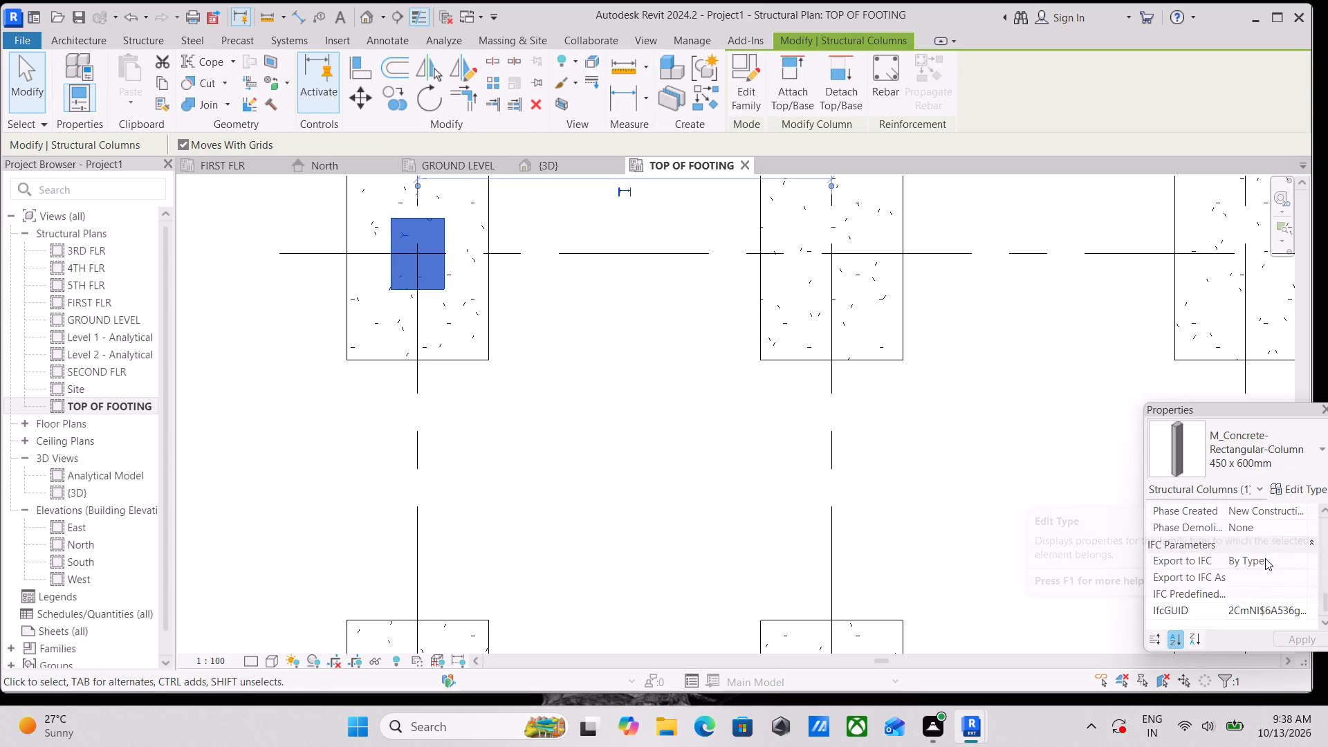
pyautogui.scroll(8, 1265, 558)
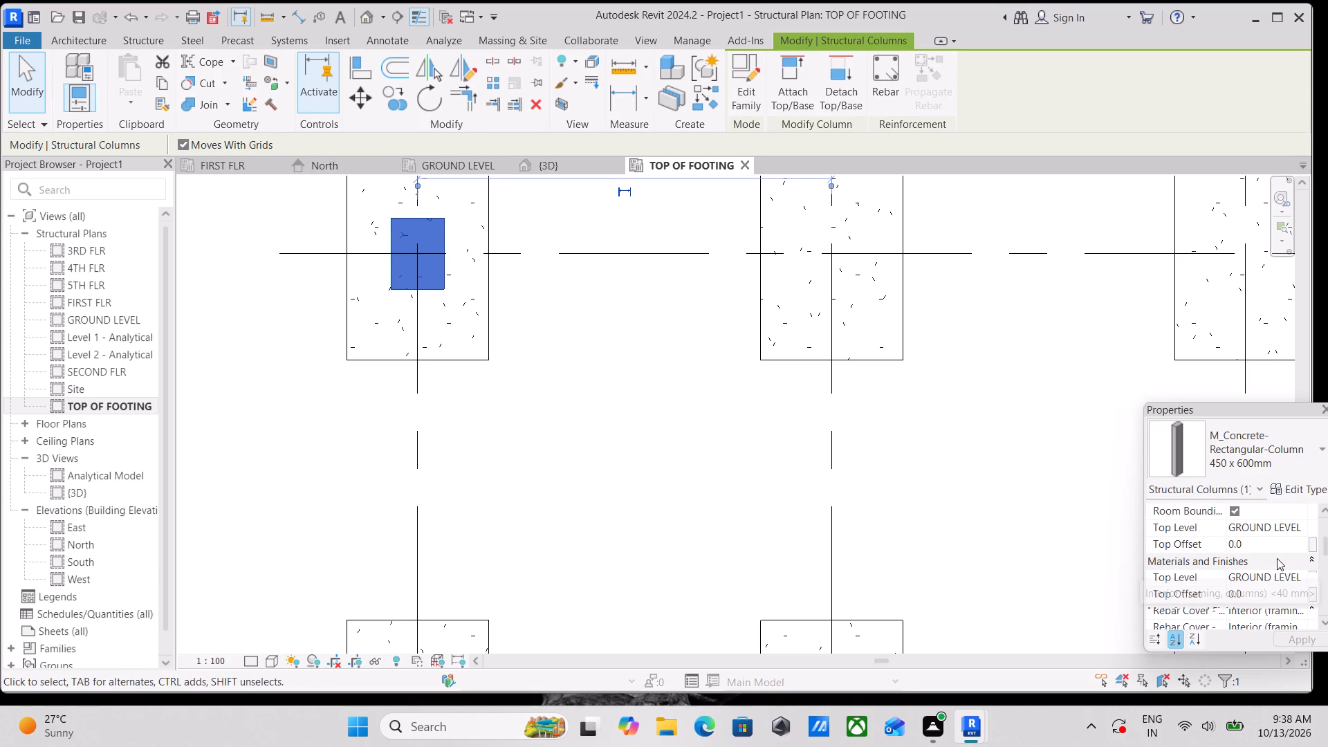
pyautogui.click(1304, 578)
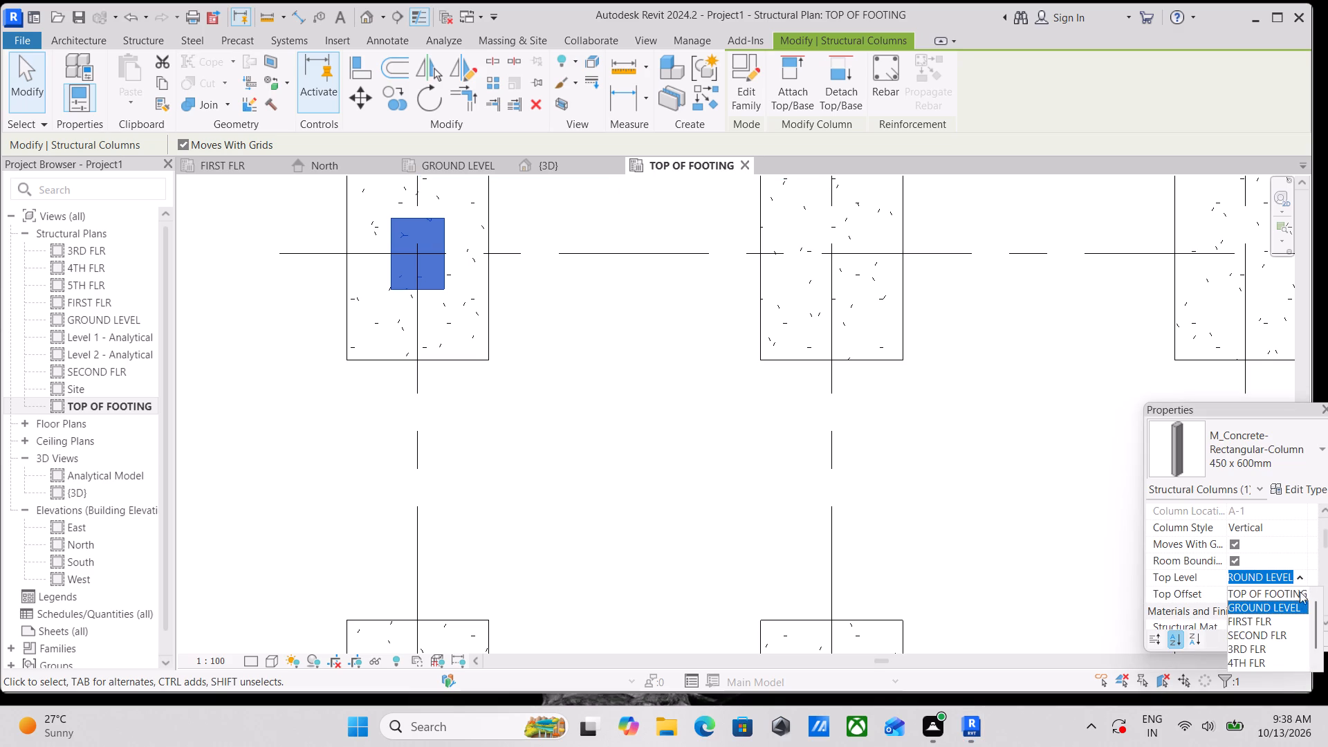
pyautogui.click(1301, 580)
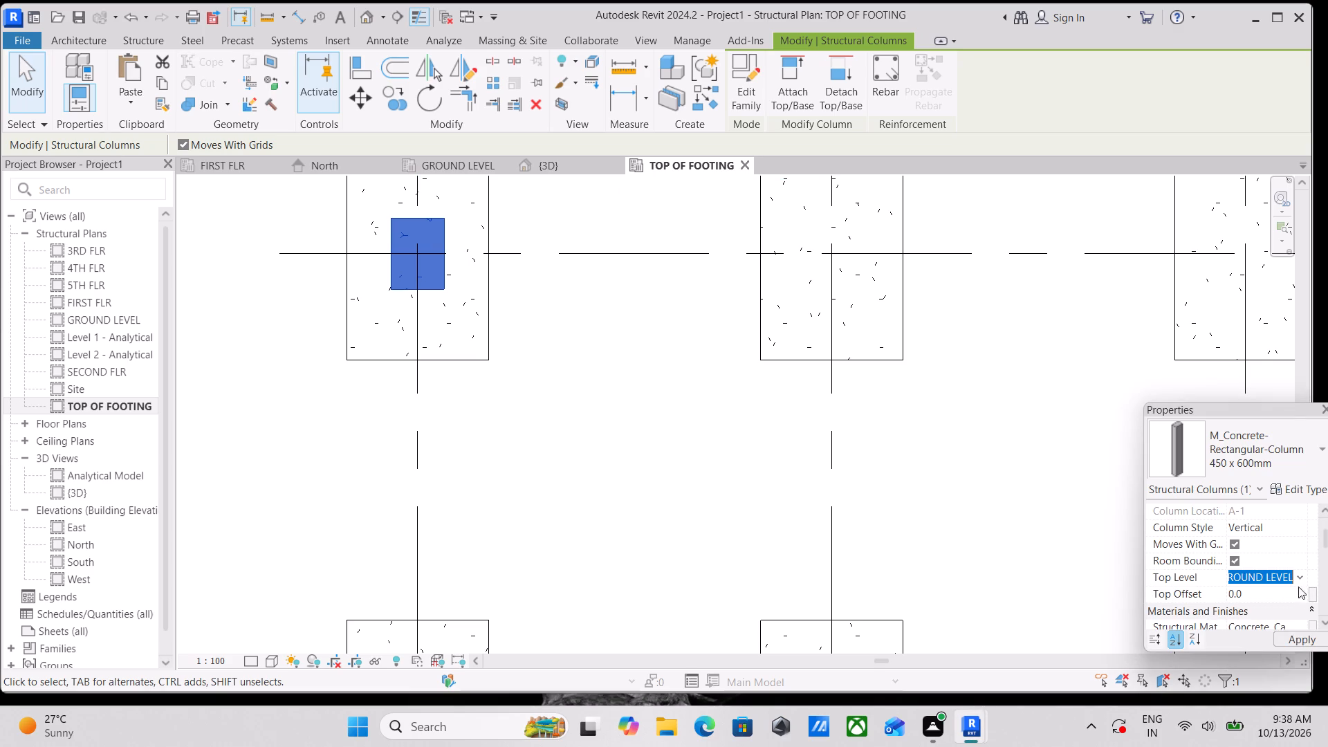
# Check the A-1 column's Base Level options and review its remaining constraints and properties.
pyautogui.scroll(1, 1245, 559)
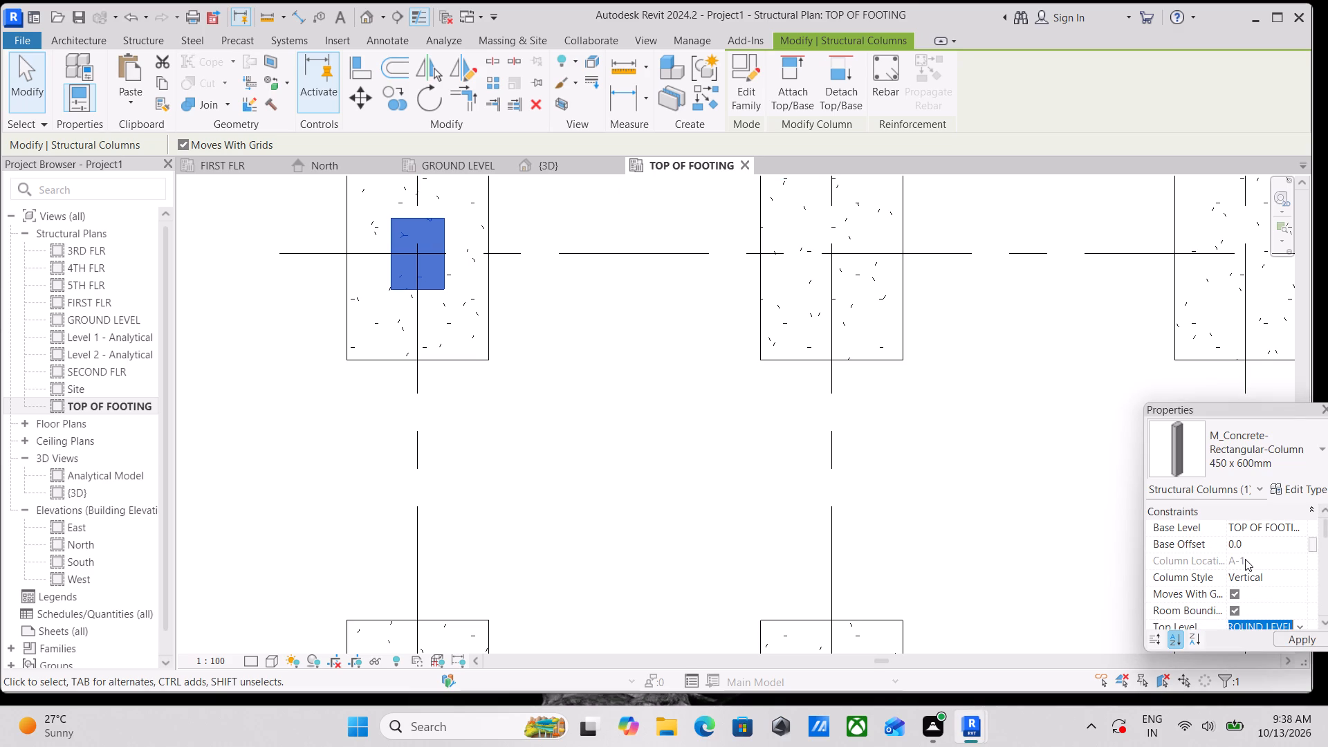
pyautogui.scroll(2, 1245, 559)
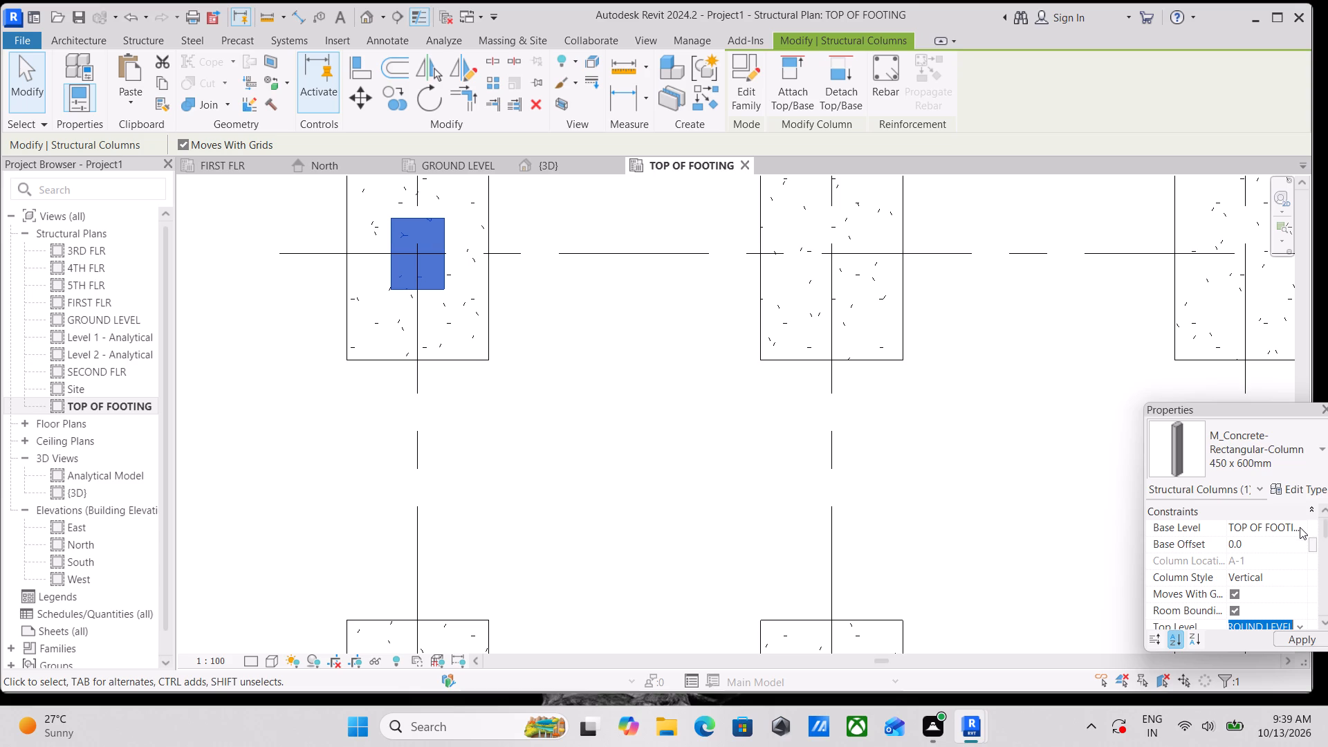
pyautogui.click(1300, 527)
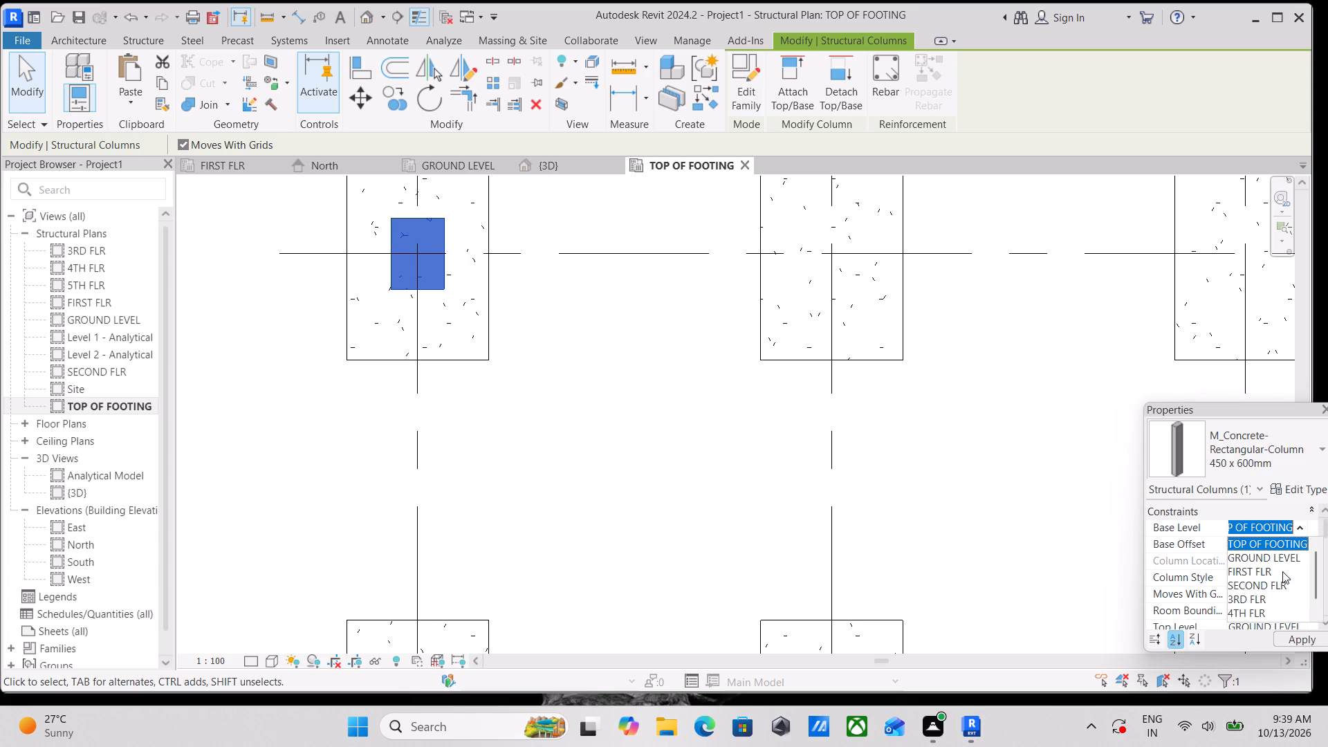
pyautogui.click(1299, 526)
pyautogui.scroll(-2, 1260, 573)
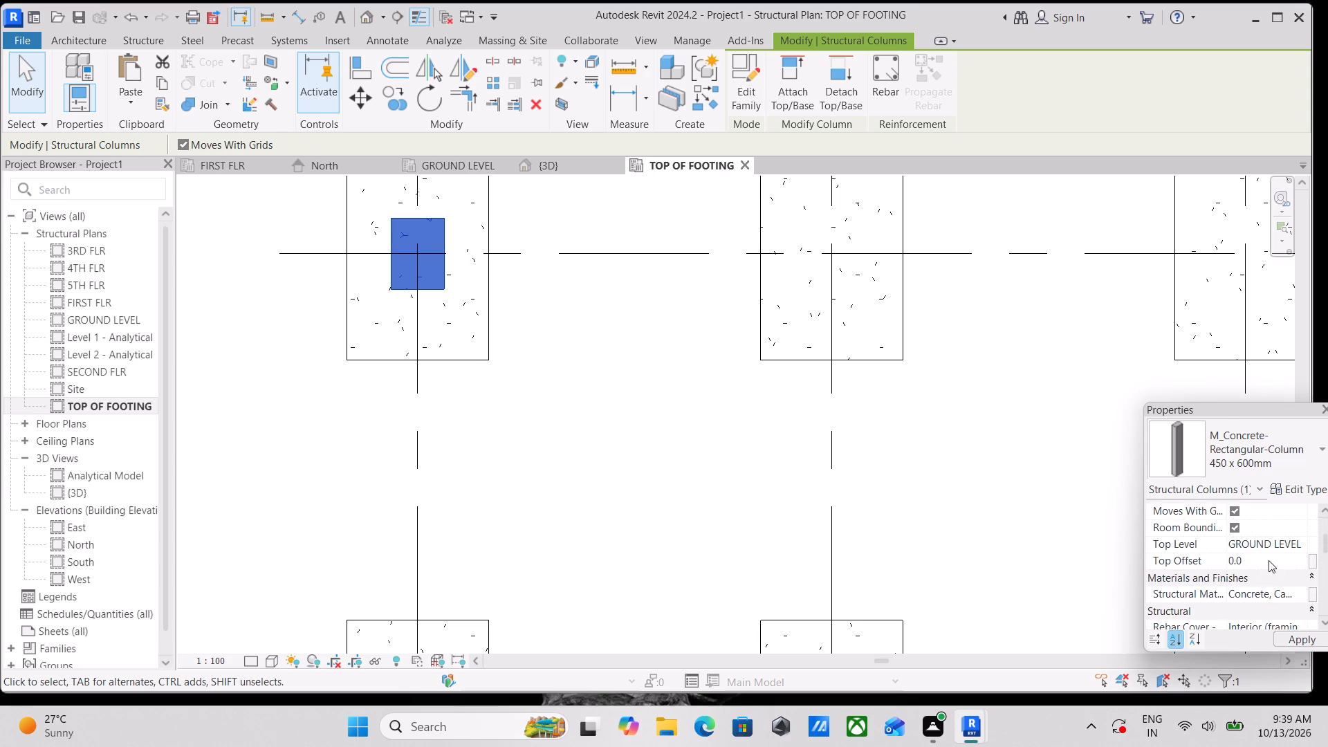
pyautogui.scroll(1, 1269, 560)
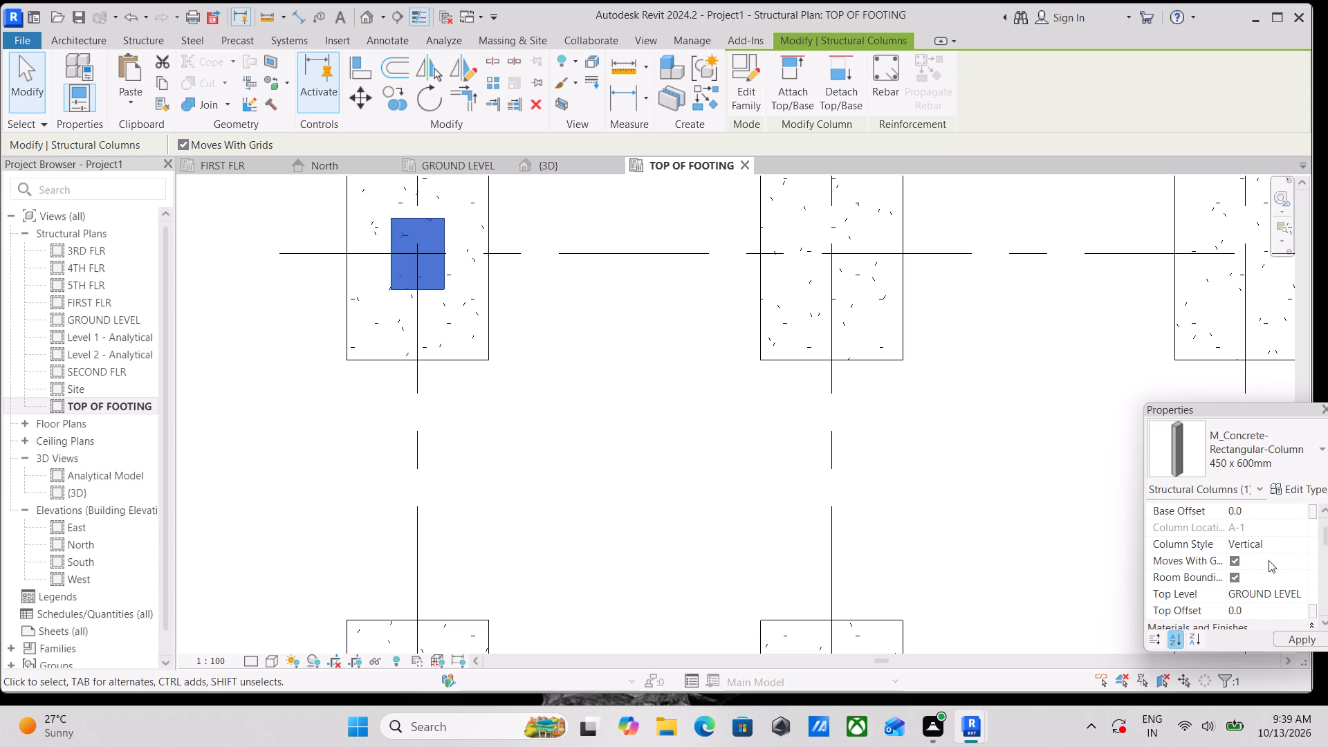
pyautogui.scroll(-1, 1269, 560)
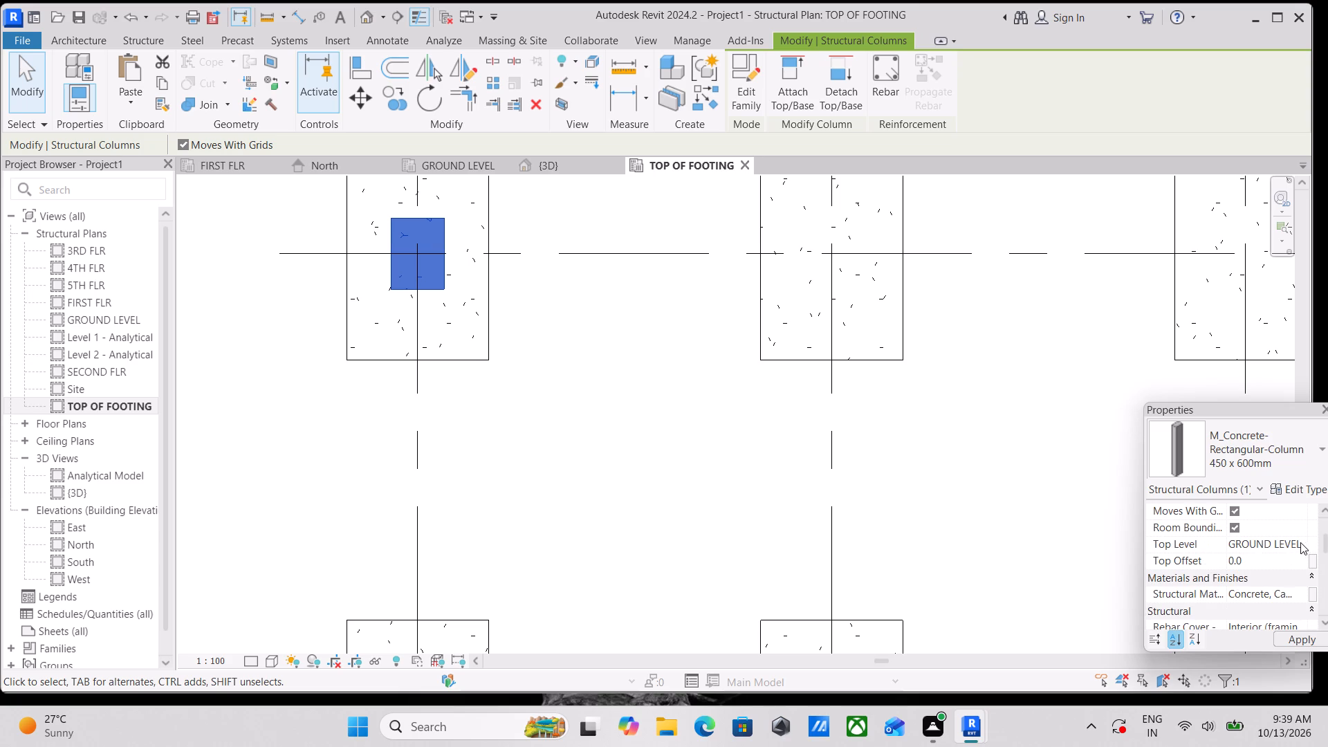
pyautogui.scroll(-4, 1272, 561)
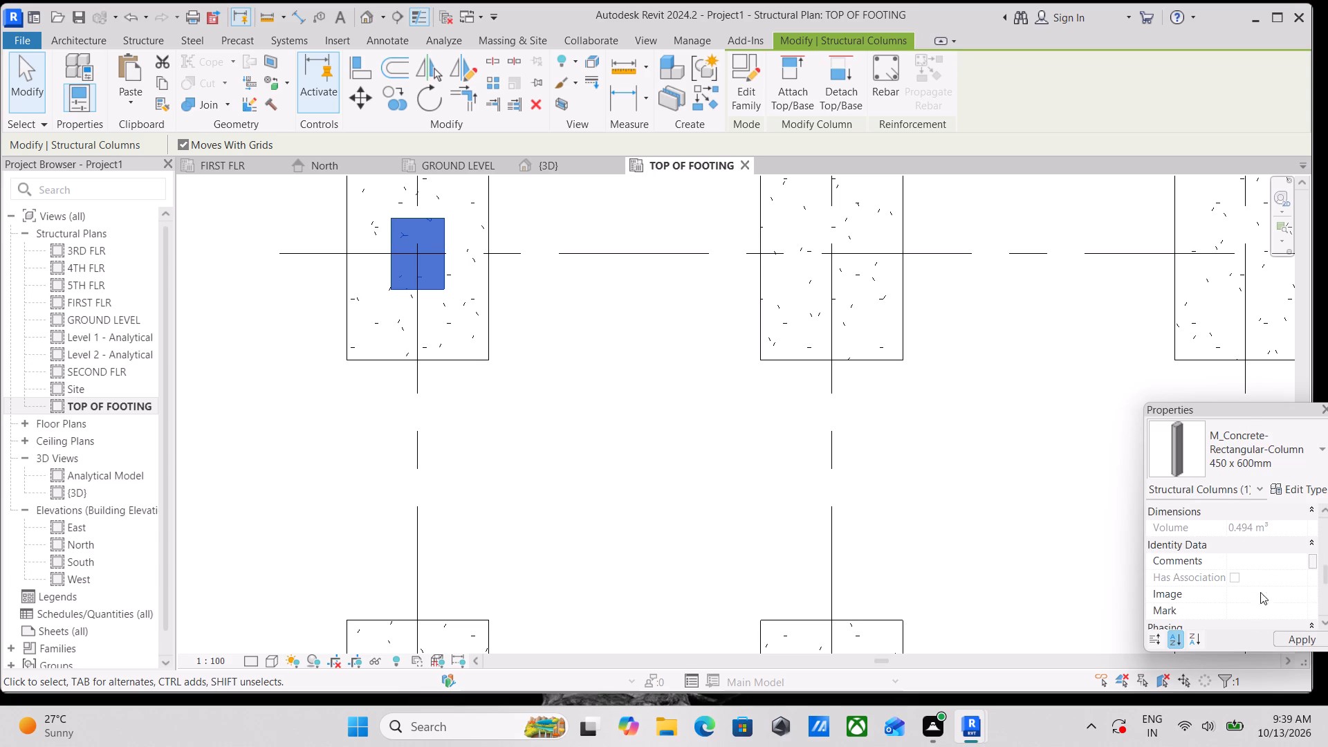
pyautogui.scroll(10, 1262, 596)
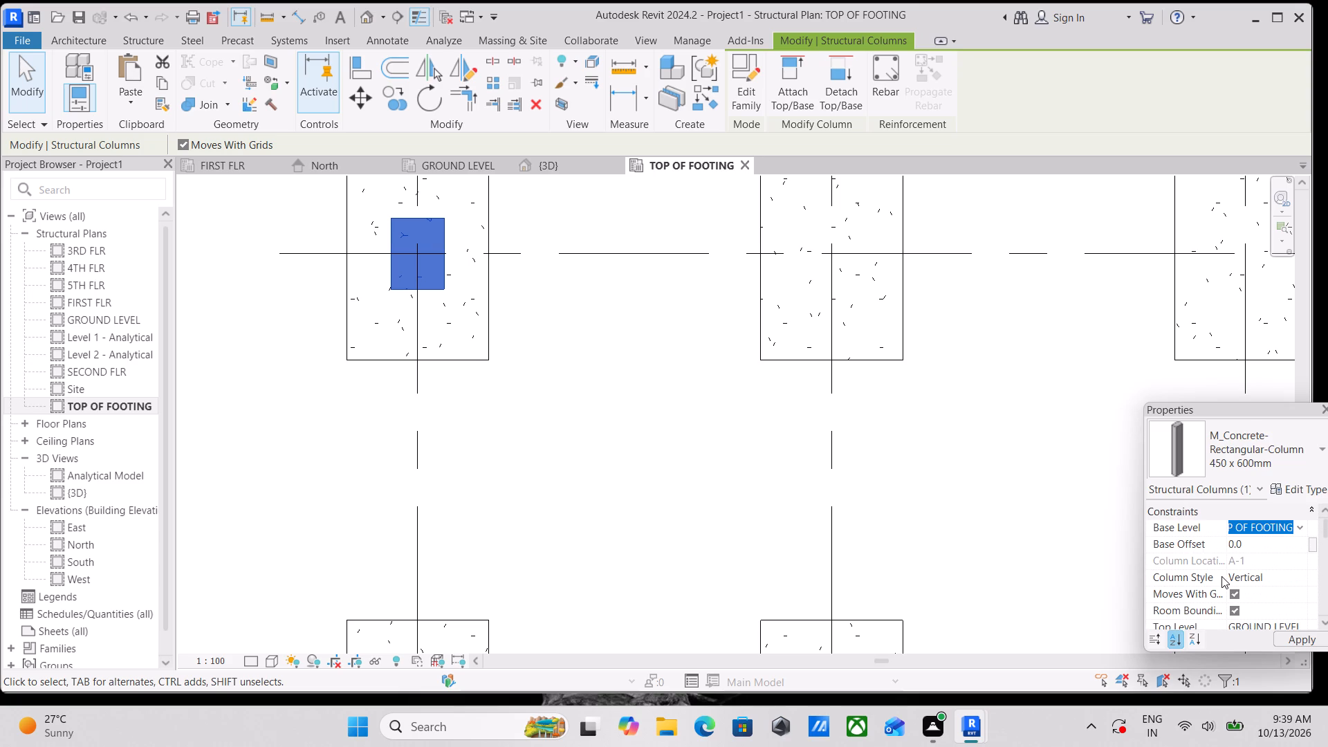
pyautogui.press('Escape')
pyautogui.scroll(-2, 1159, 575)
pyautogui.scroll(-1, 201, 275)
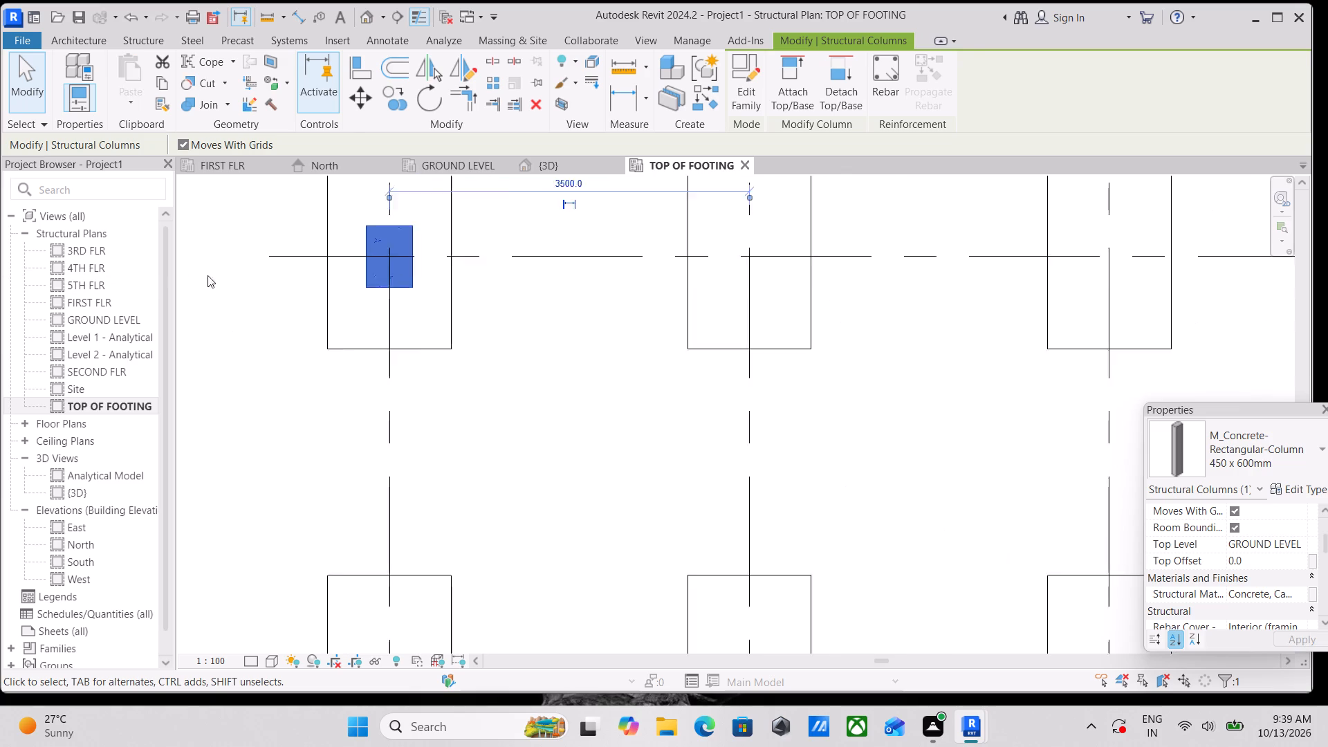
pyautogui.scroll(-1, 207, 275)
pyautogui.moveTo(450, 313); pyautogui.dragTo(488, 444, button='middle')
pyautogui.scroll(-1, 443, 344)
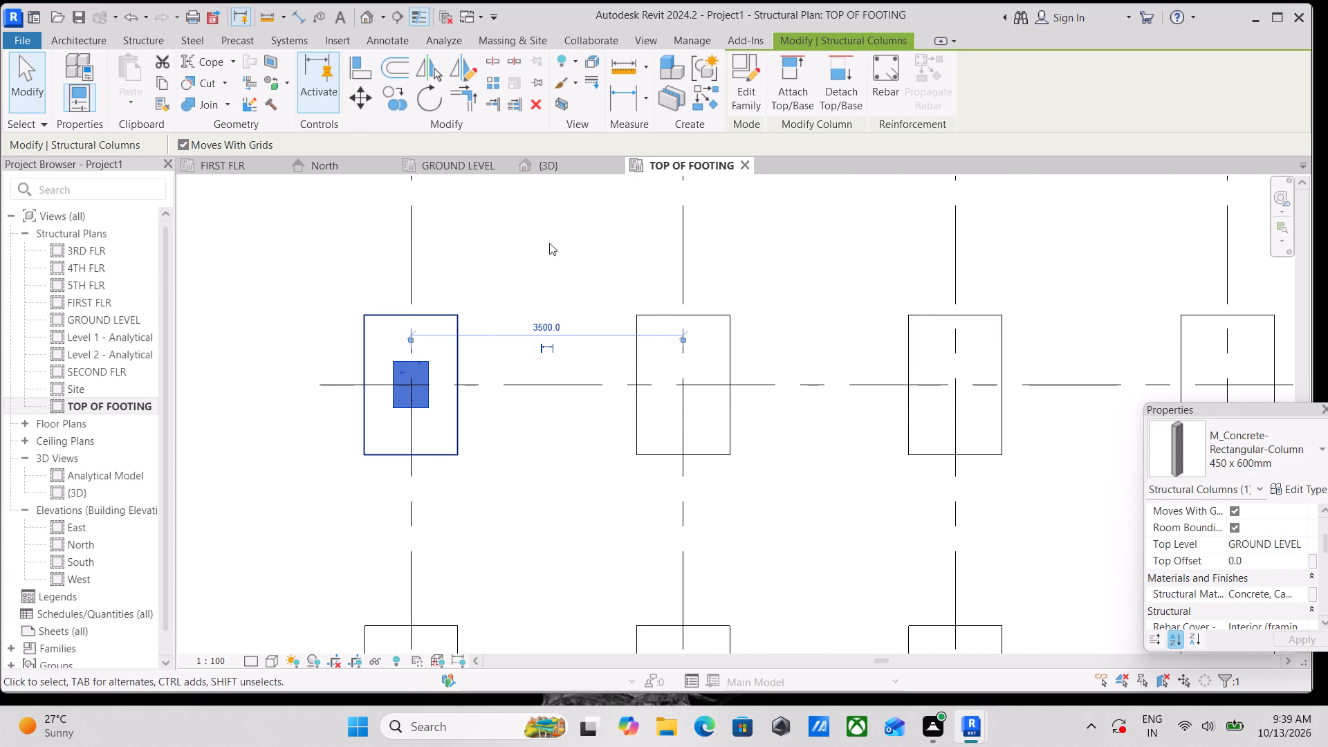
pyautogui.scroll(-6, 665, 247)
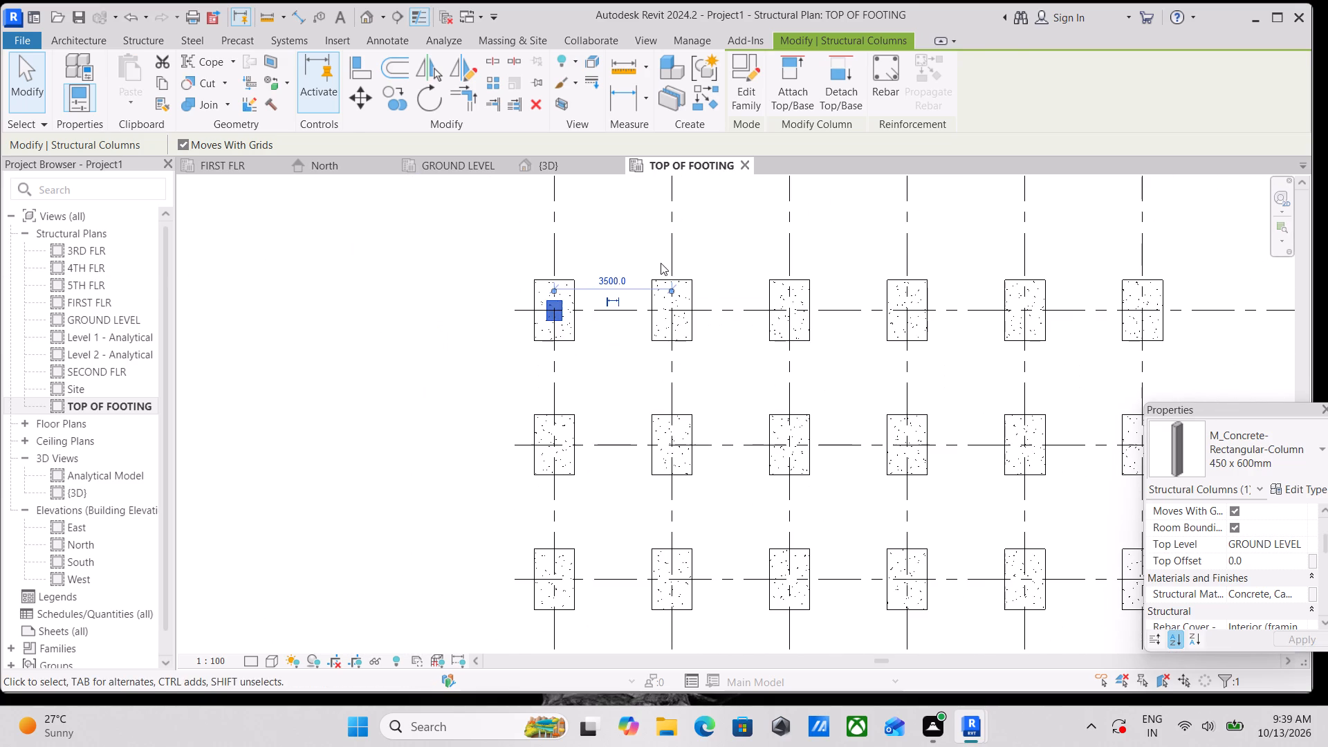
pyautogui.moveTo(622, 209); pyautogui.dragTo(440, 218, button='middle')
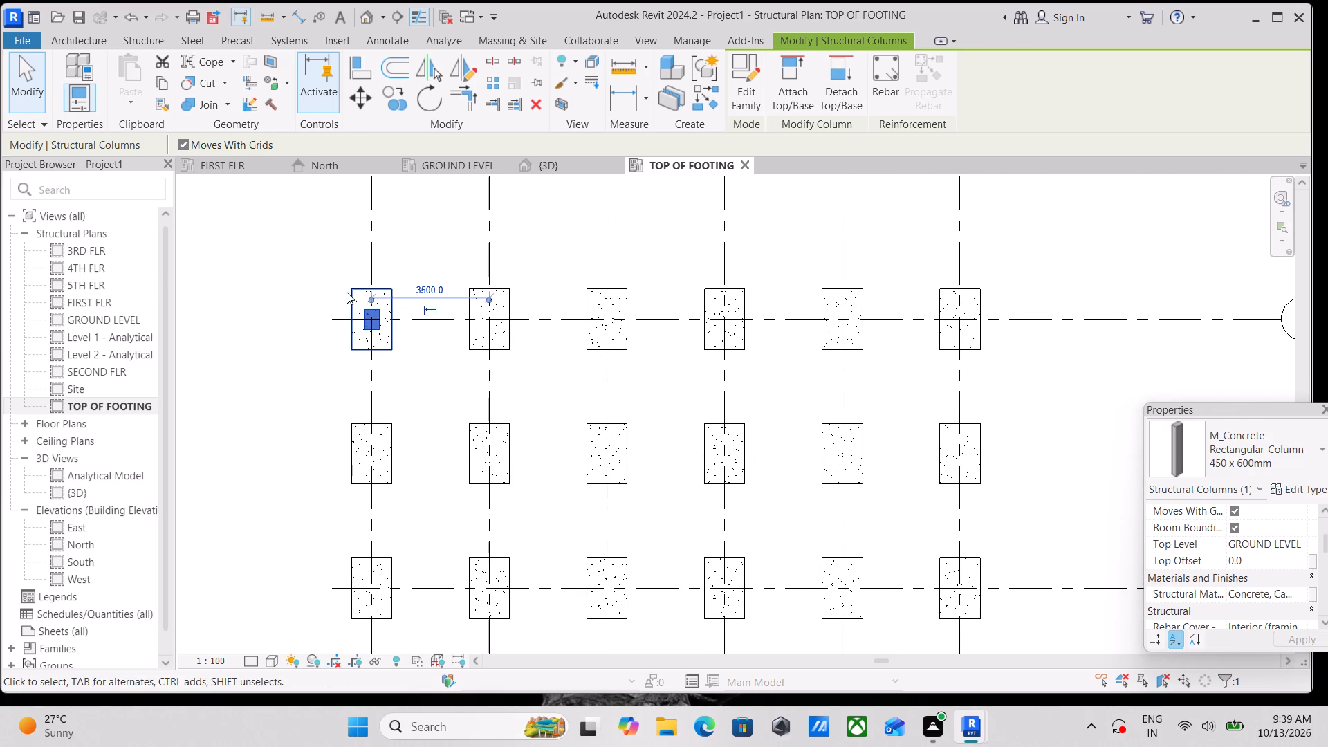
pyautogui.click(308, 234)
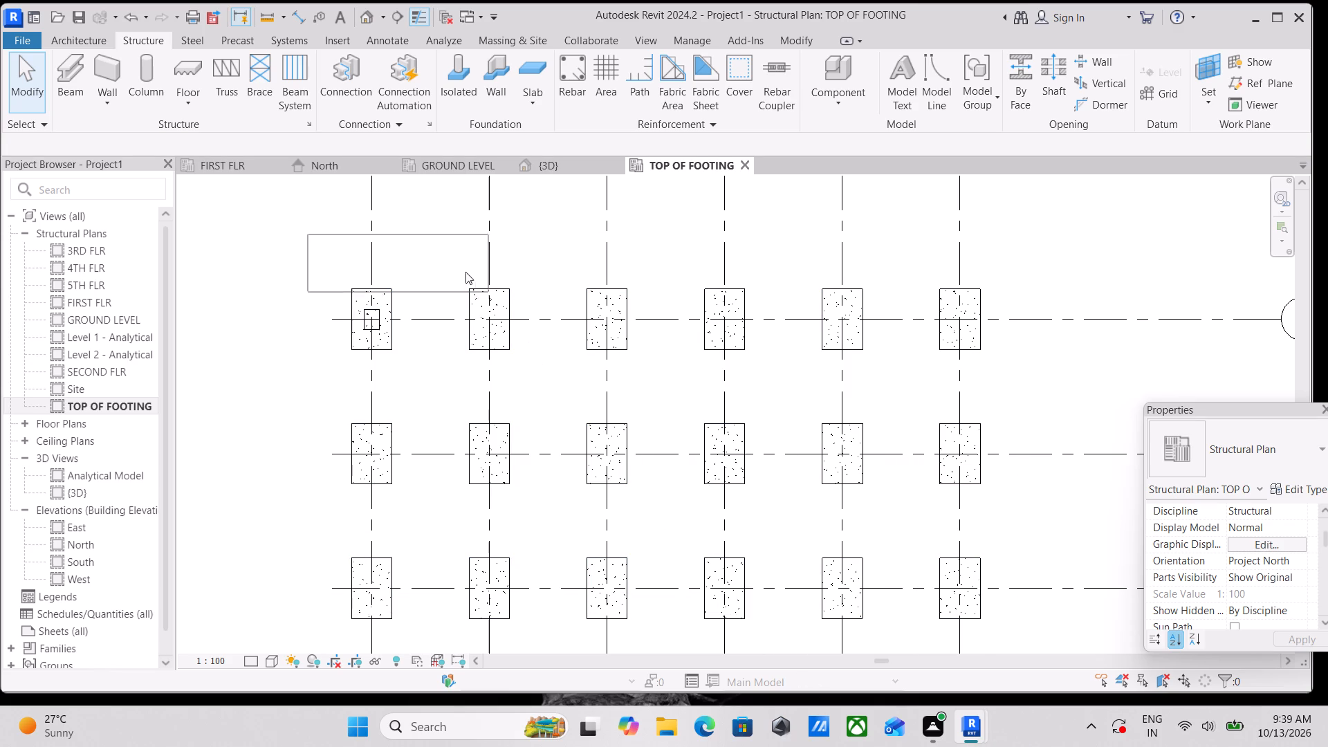
# Create similar 450 x 600mm concrete columns from the A-1 column at grid intersections A-2 through A-6, up to GROUND LEVEL.
pyautogui.scroll(3, 326, 272)
pyautogui.scroll(3, 400, 321)
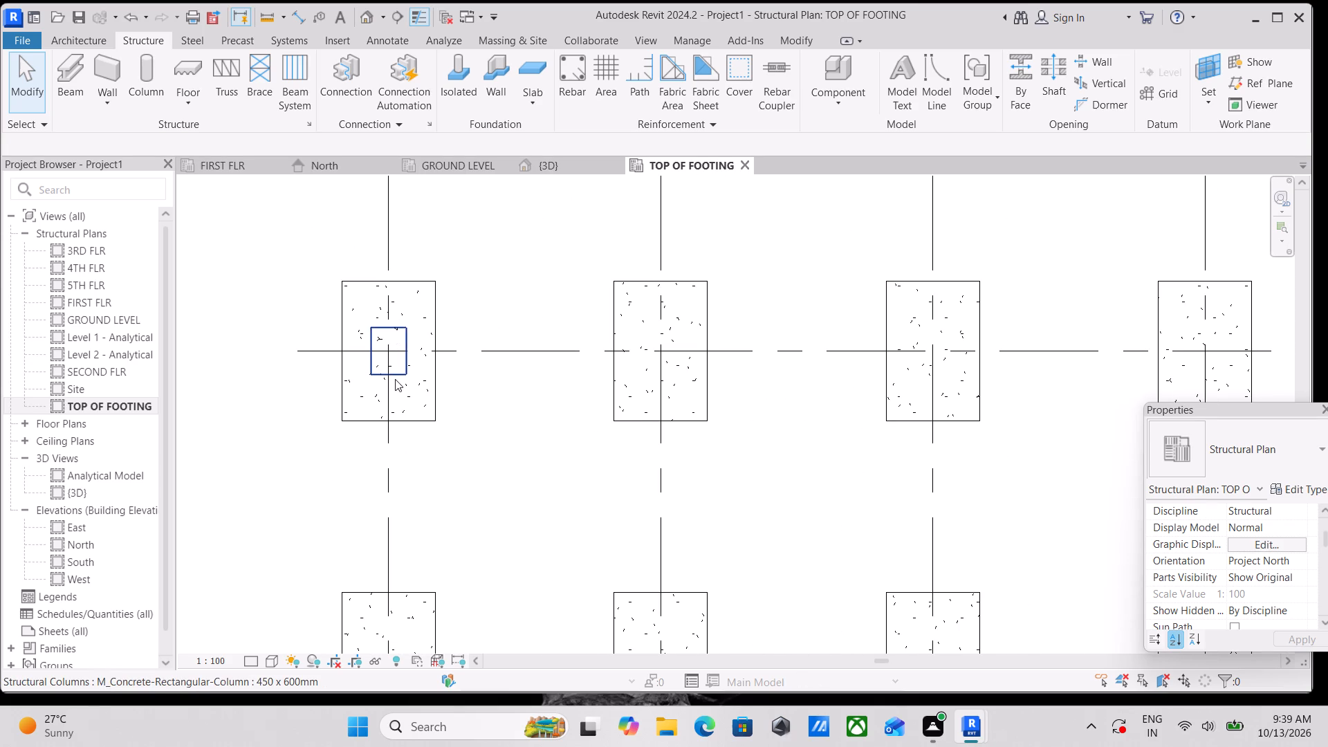
pyautogui.click(400, 378)
pyautogui.write('CS')
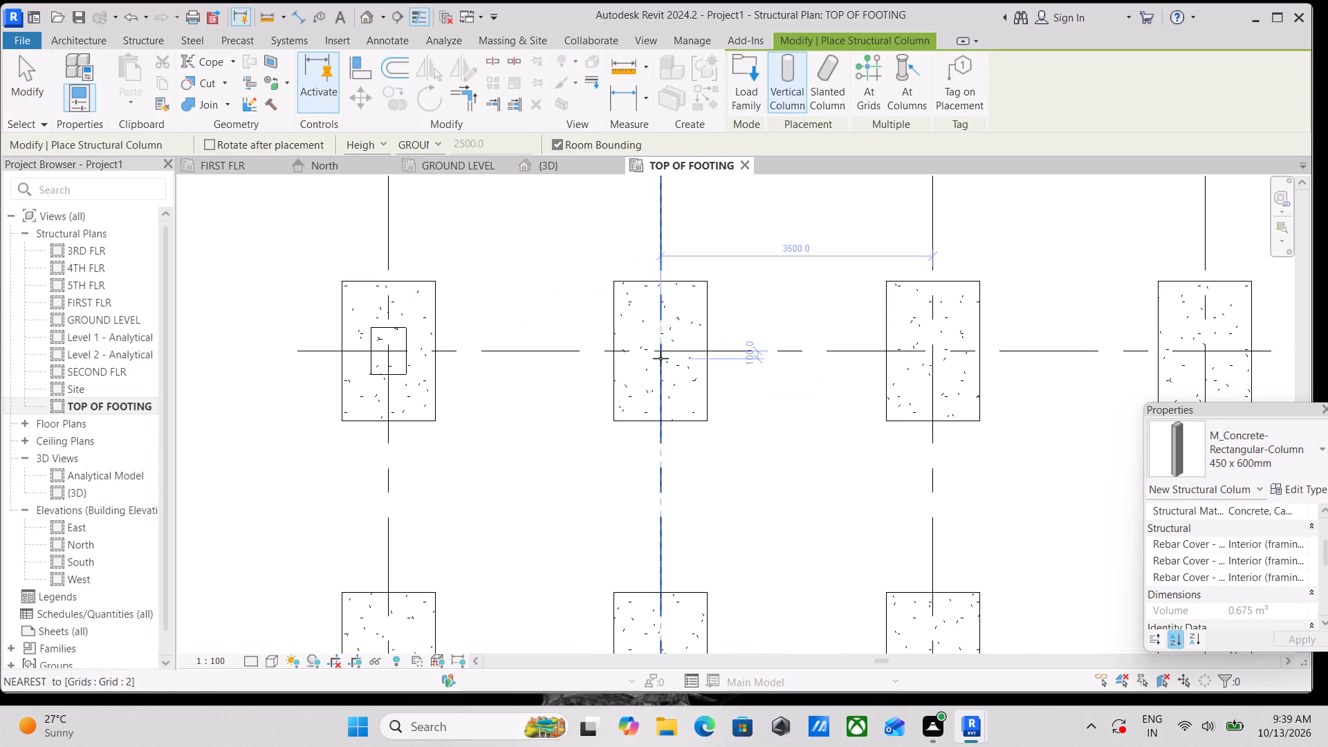
pyautogui.click(659, 353)
pyautogui.moveTo(707, 340); pyautogui.dragTo(502, 356, button='middle')
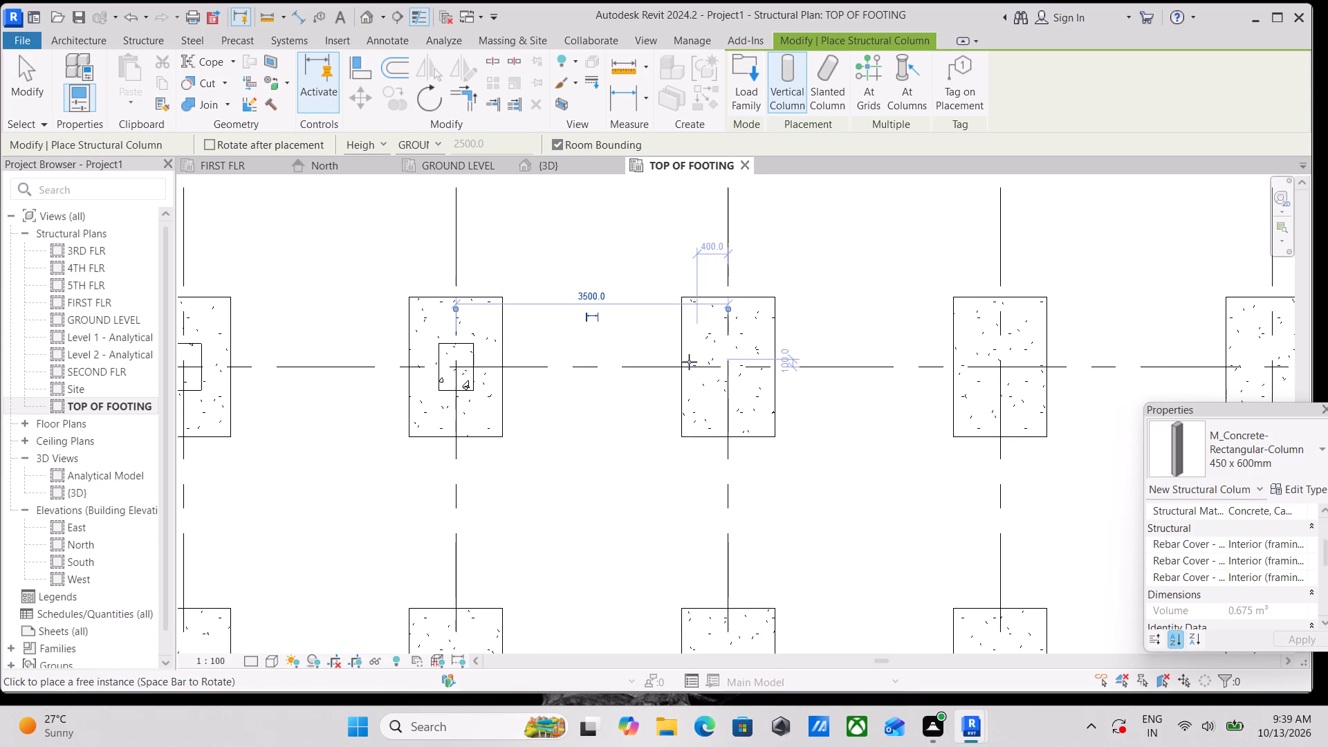
pyautogui.click(727, 367)
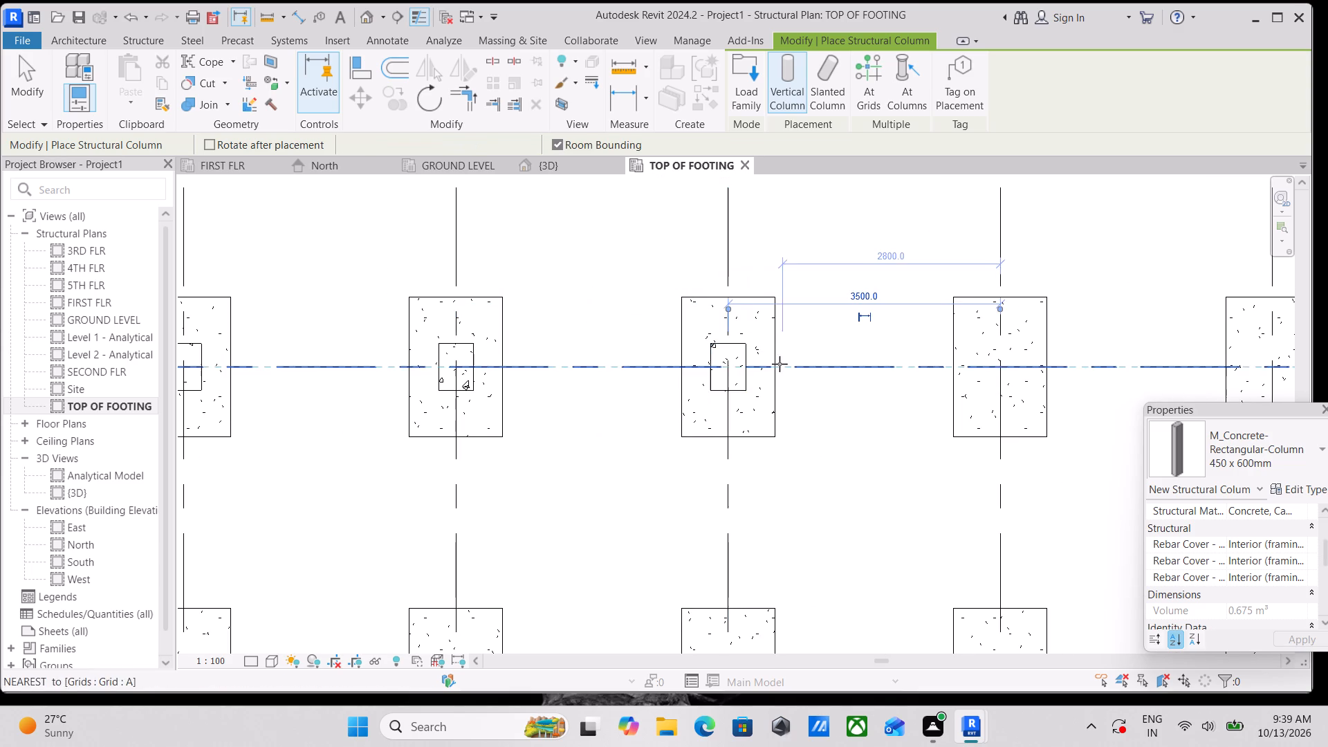
pyautogui.moveTo(775, 364); pyautogui.dragTo(562, 369, button='middle')
pyautogui.click(787, 372)
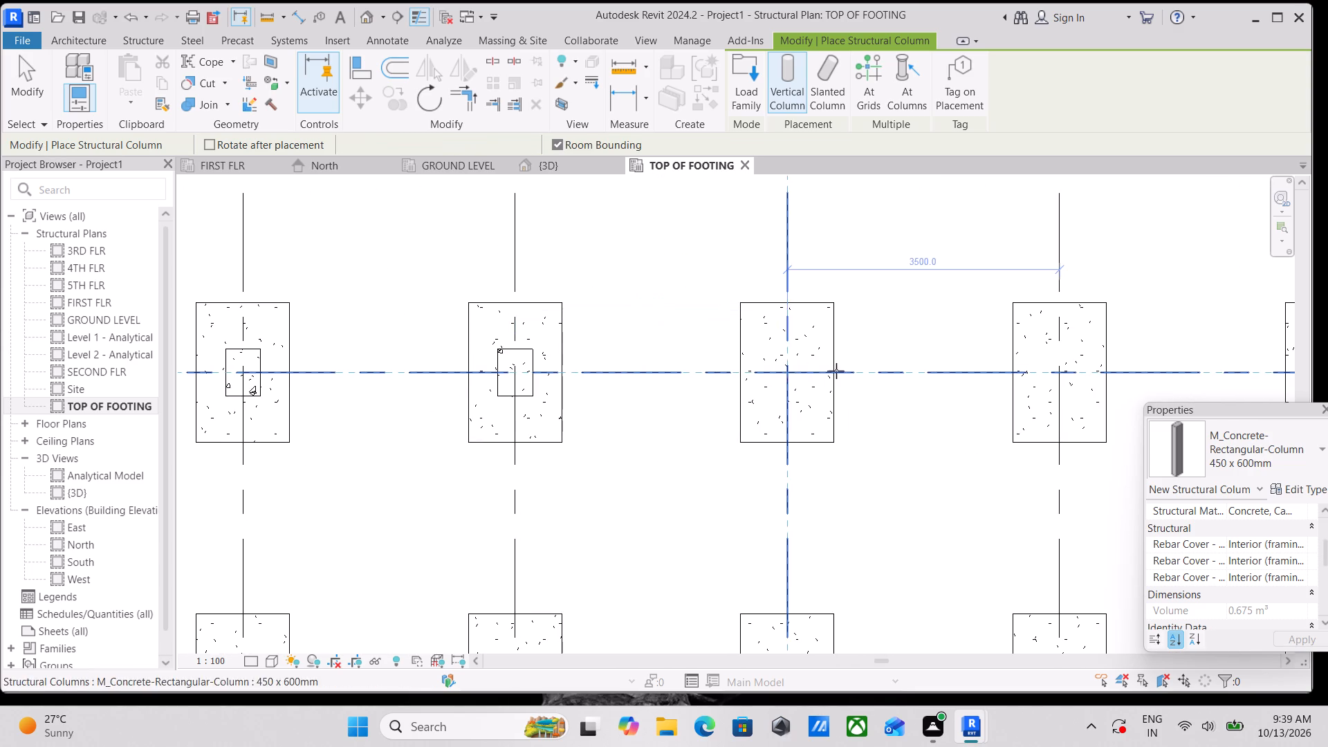
pyautogui.scroll(-1, 866, 367)
pyautogui.moveTo(866, 367); pyautogui.dragTo(624, 383, button='middle')
pyautogui.click(794, 388)
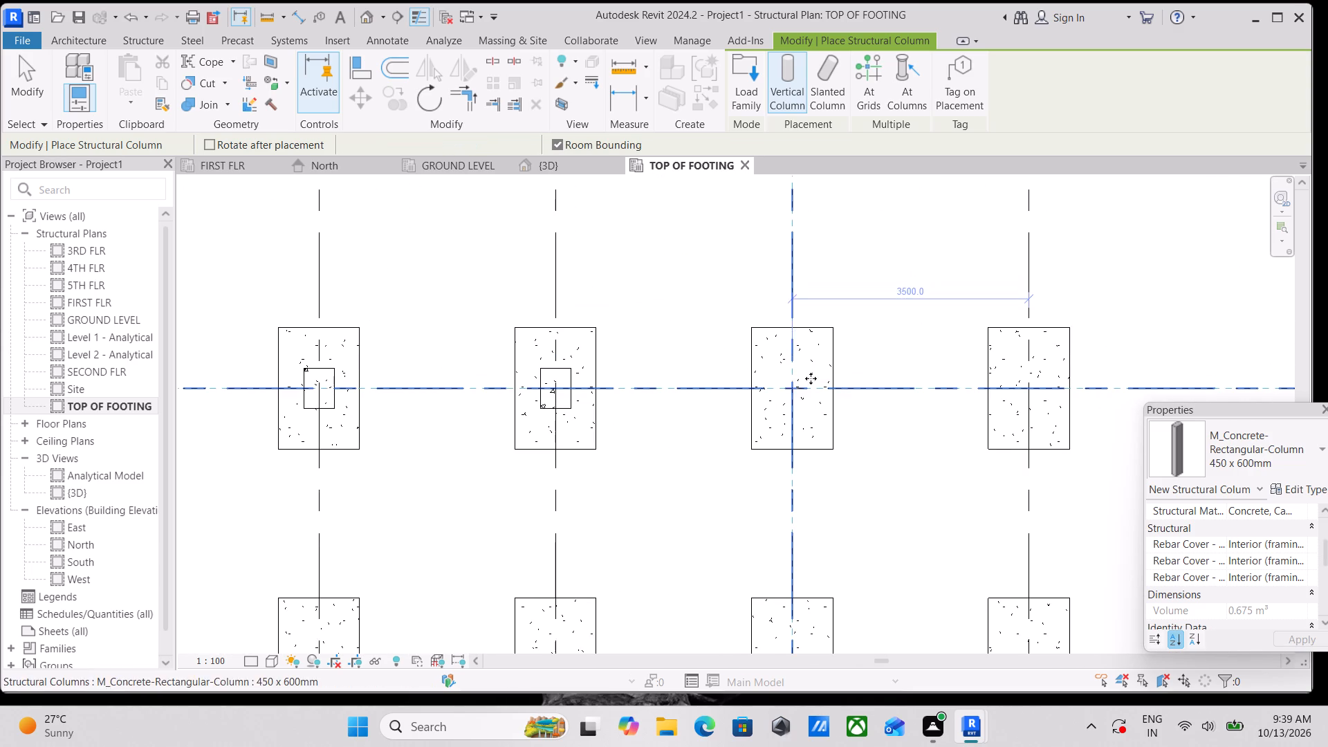
pyautogui.moveTo(809, 372); pyautogui.dragTo(601, 399, button='middle')
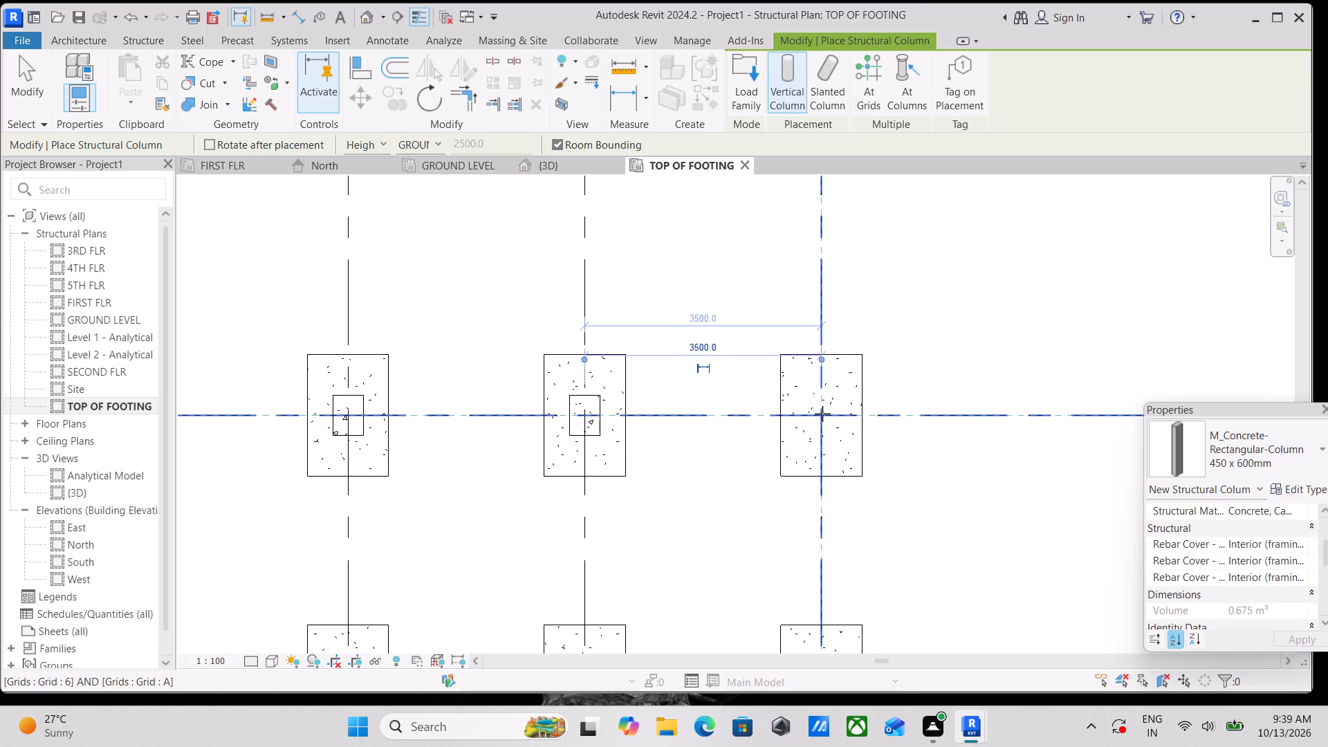
pyautogui.click(822, 414)
# Place 450 x 600mm columns along grid 1 at its intersections with grids F, E, D, C and B.
pyautogui.scroll(-4, 822, 407)
pyautogui.scroll(-1, 701, 445)
pyautogui.moveTo(701, 445); pyautogui.dragTo(799, 288, button='middle')
pyautogui.scroll(-3, 627, 398)
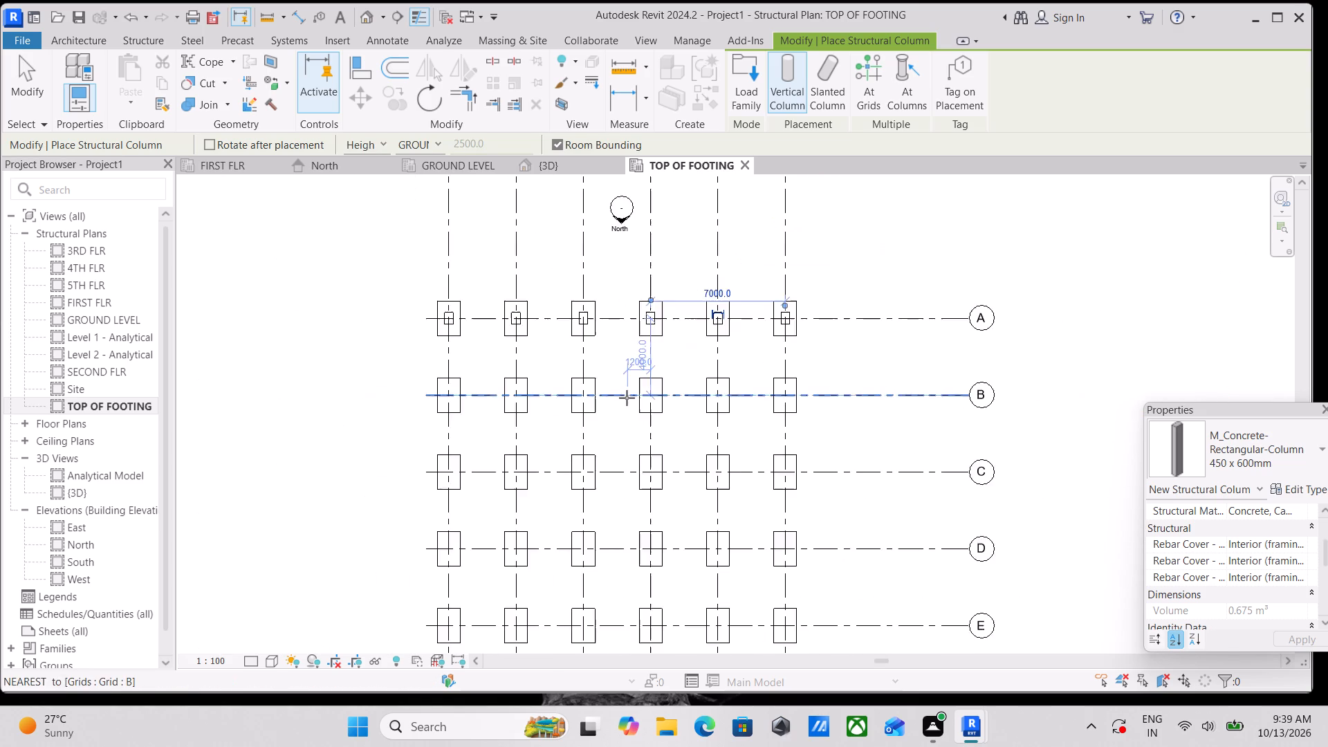
pyautogui.scroll(-4, 627, 398)
pyautogui.moveTo(660, 405); pyautogui.dragTo(746, 272, button='middle')
pyautogui.scroll(4, 626, 481)
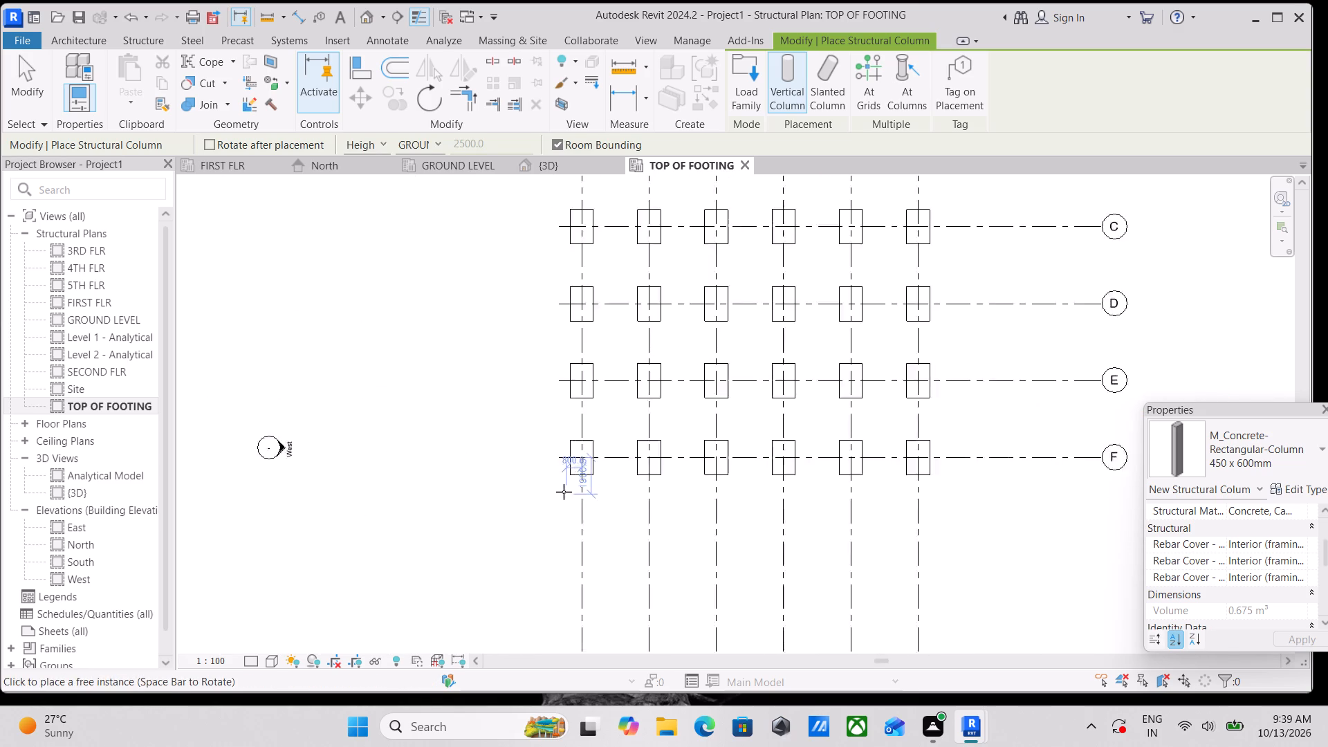
pyautogui.scroll(5, 564, 492)
pyautogui.click(602, 423)
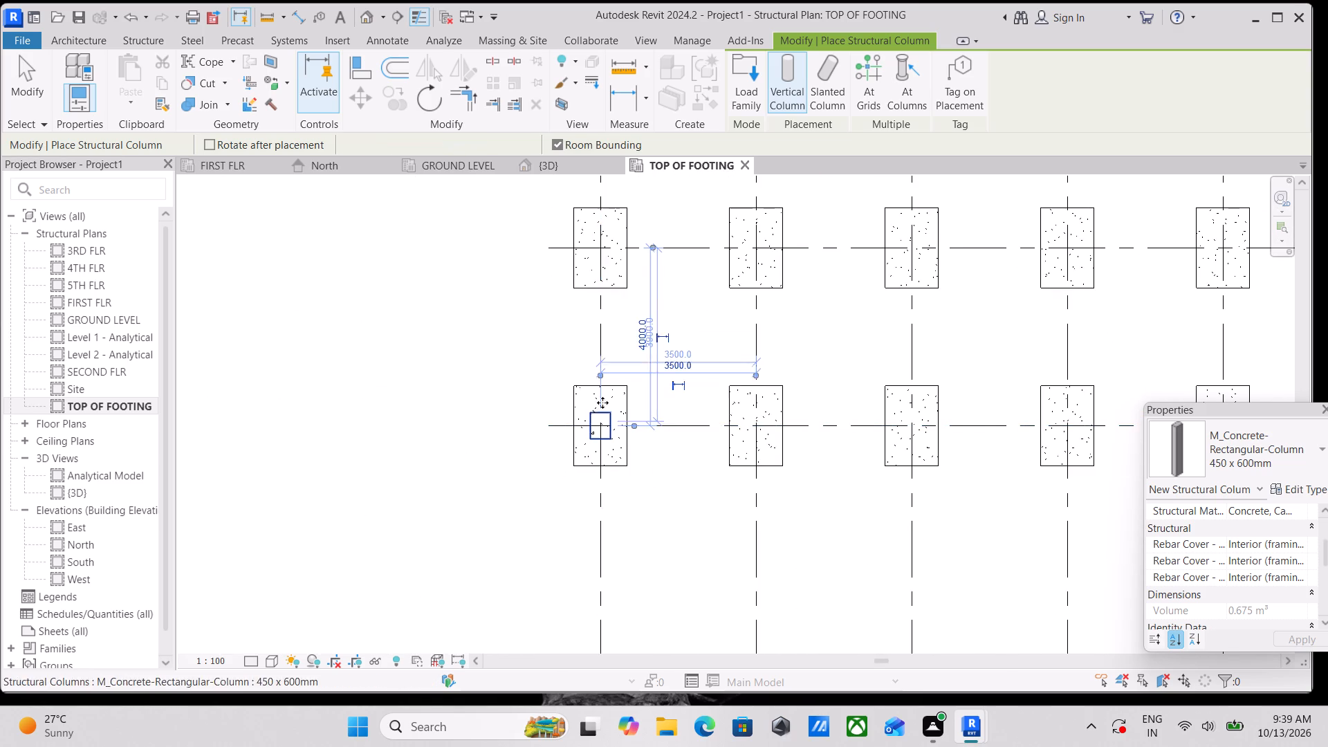
pyautogui.scroll(-1, 602, 401)
pyautogui.moveTo(602, 401); pyautogui.dragTo(583, 483, button='middle')
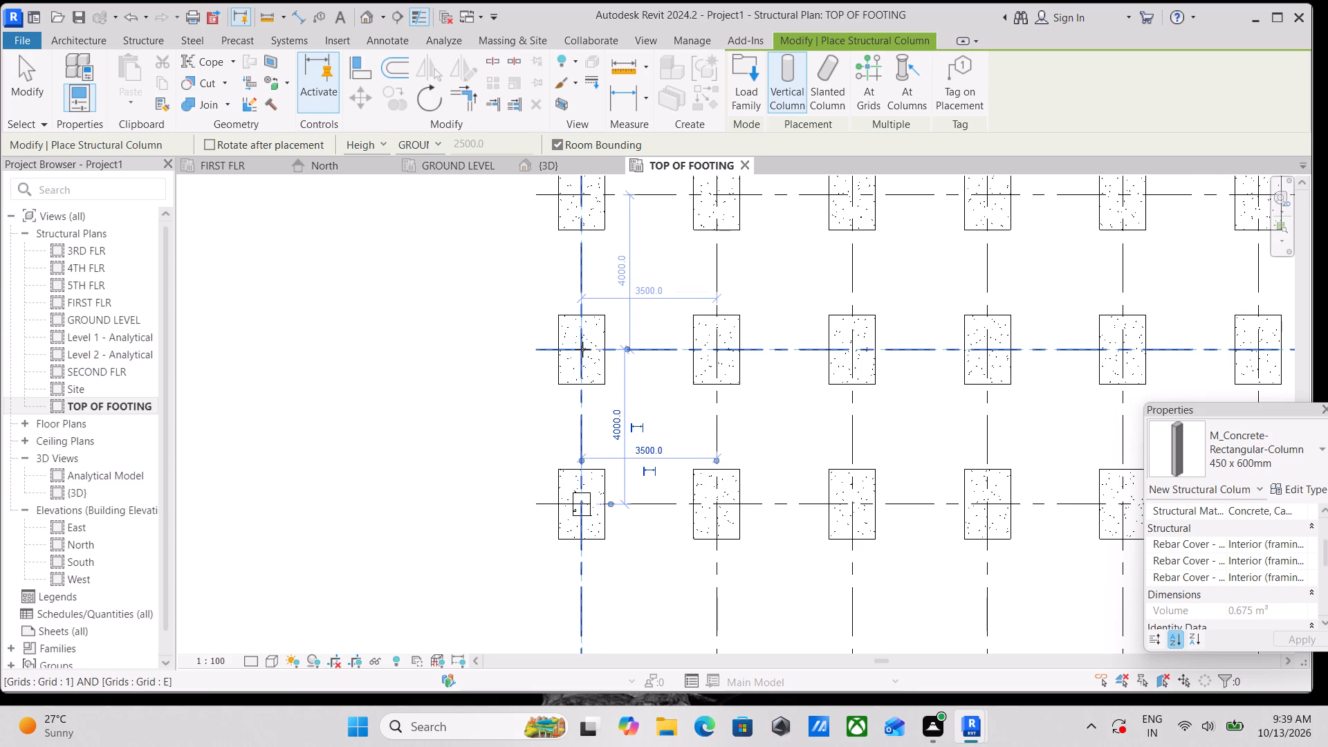
pyautogui.click(582, 349)
pyautogui.moveTo(589, 313); pyautogui.dragTo(598, 468, button='middle')
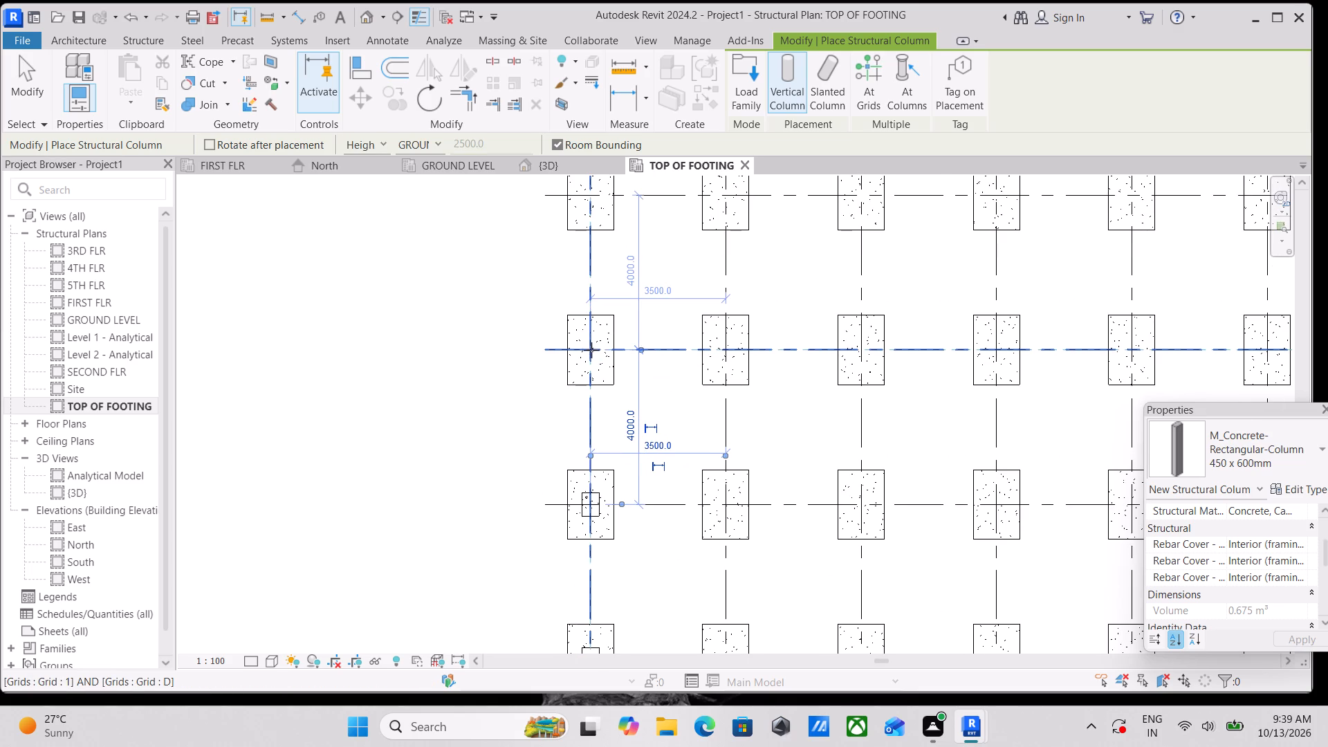
pyautogui.click(591, 350)
pyautogui.scroll(-1, 595, 331)
pyautogui.moveTo(595, 331); pyautogui.dragTo(598, 487, button='middle')
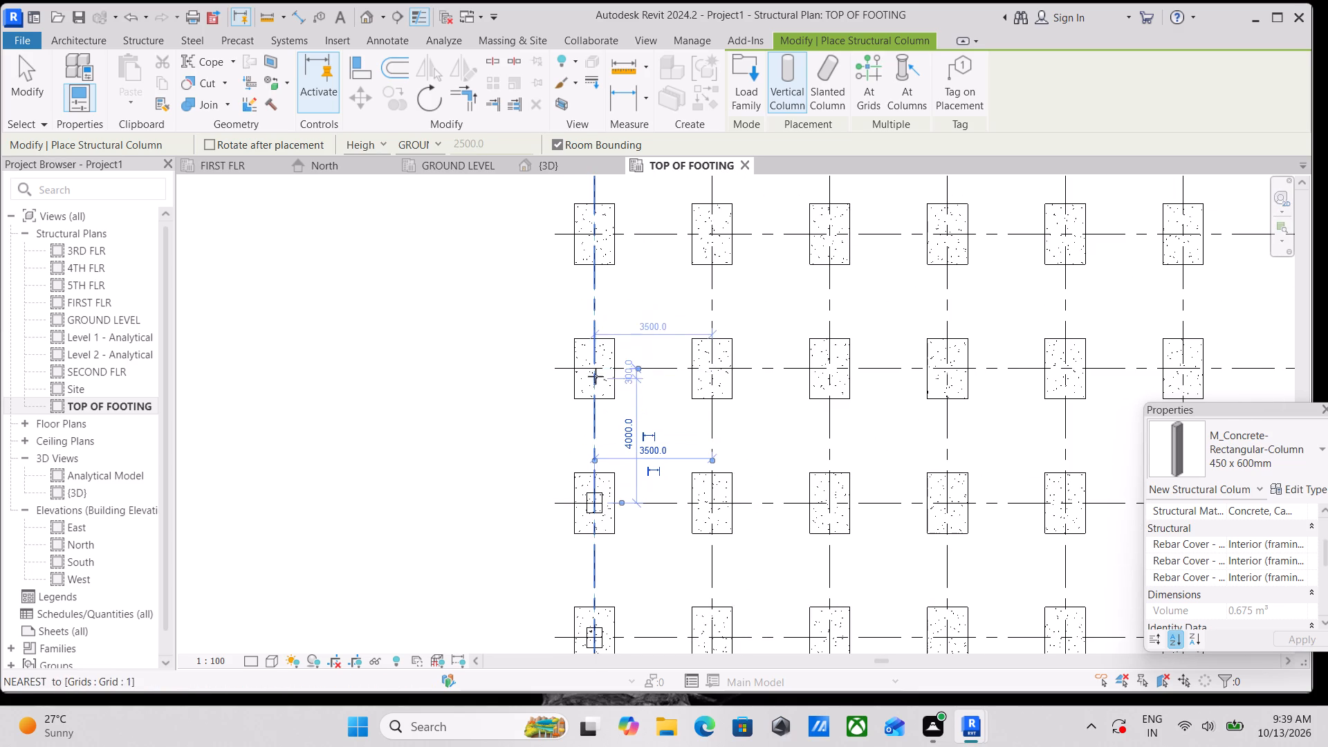
pyautogui.click(594, 367)
pyautogui.moveTo(596, 349); pyautogui.dragTo(591, 490, button='middle')
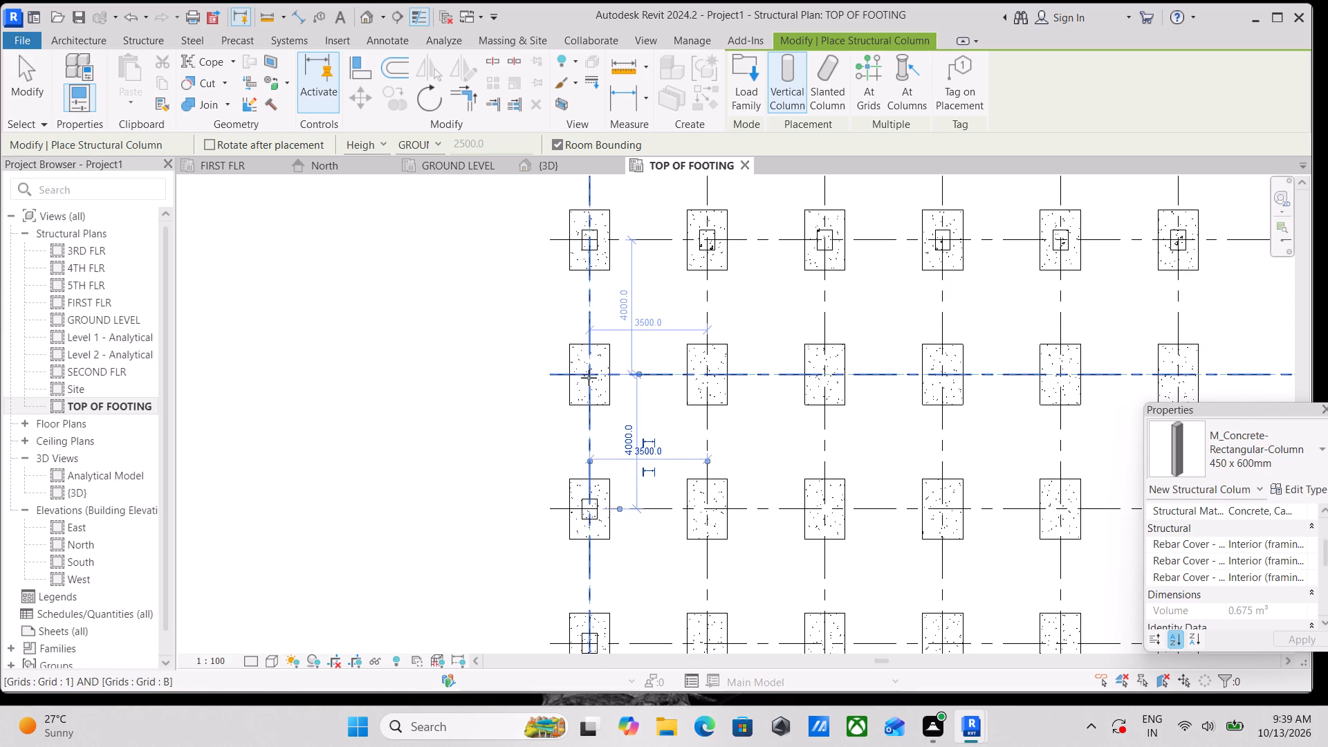
pyautogui.click(589, 374)
# Place 450 x 600mm columns on the footings at grid intersections B-2, C-2 and C-3.
pyautogui.moveTo(595, 350); pyautogui.dragTo(599, 448, button='middle')
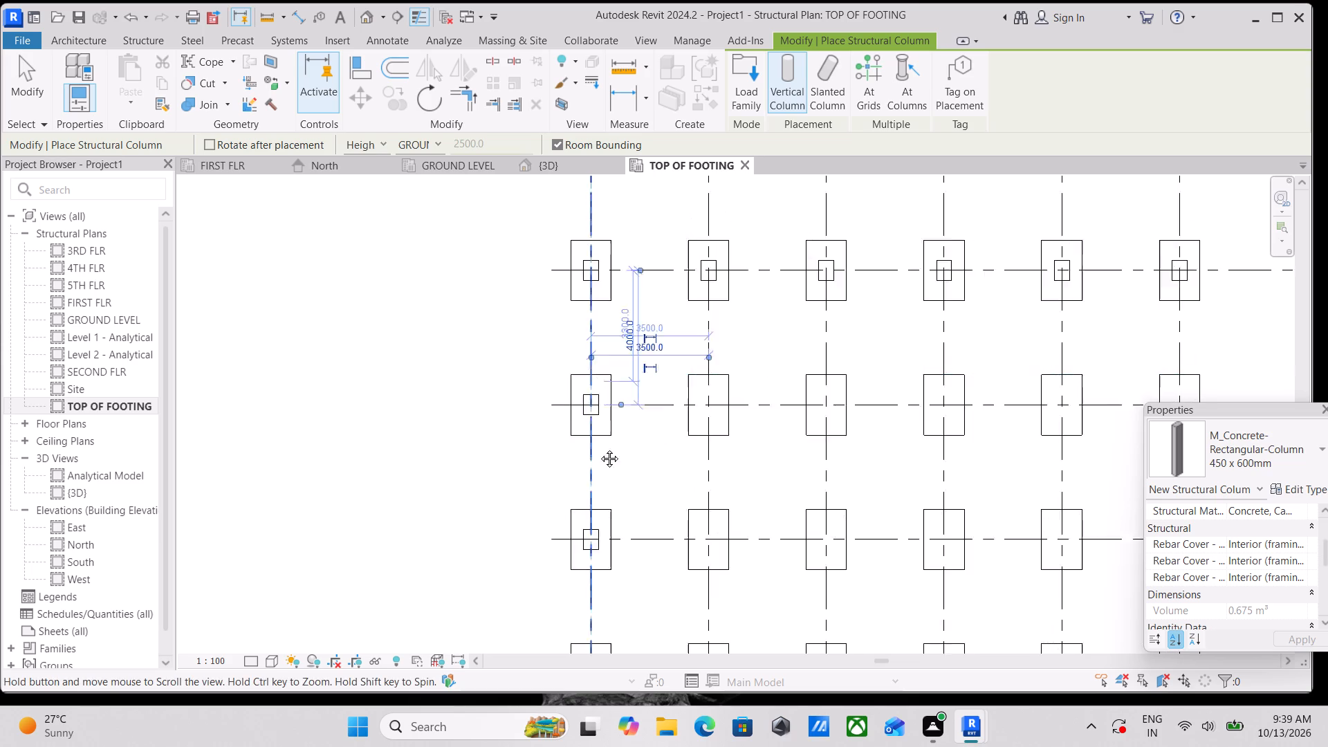
pyautogui.moveTo(599, 448); pyautogui.dragTo(602, 494, button='middle')
pyautogui.scroll(-1, 652, 481)
pyautogui.moveTo(732, 535); pyautogui.dragTo(674, 448, button='middle')
pyautogui.scroll(1, 722, 522)
pyautogui.scroll(2, 644, 418)
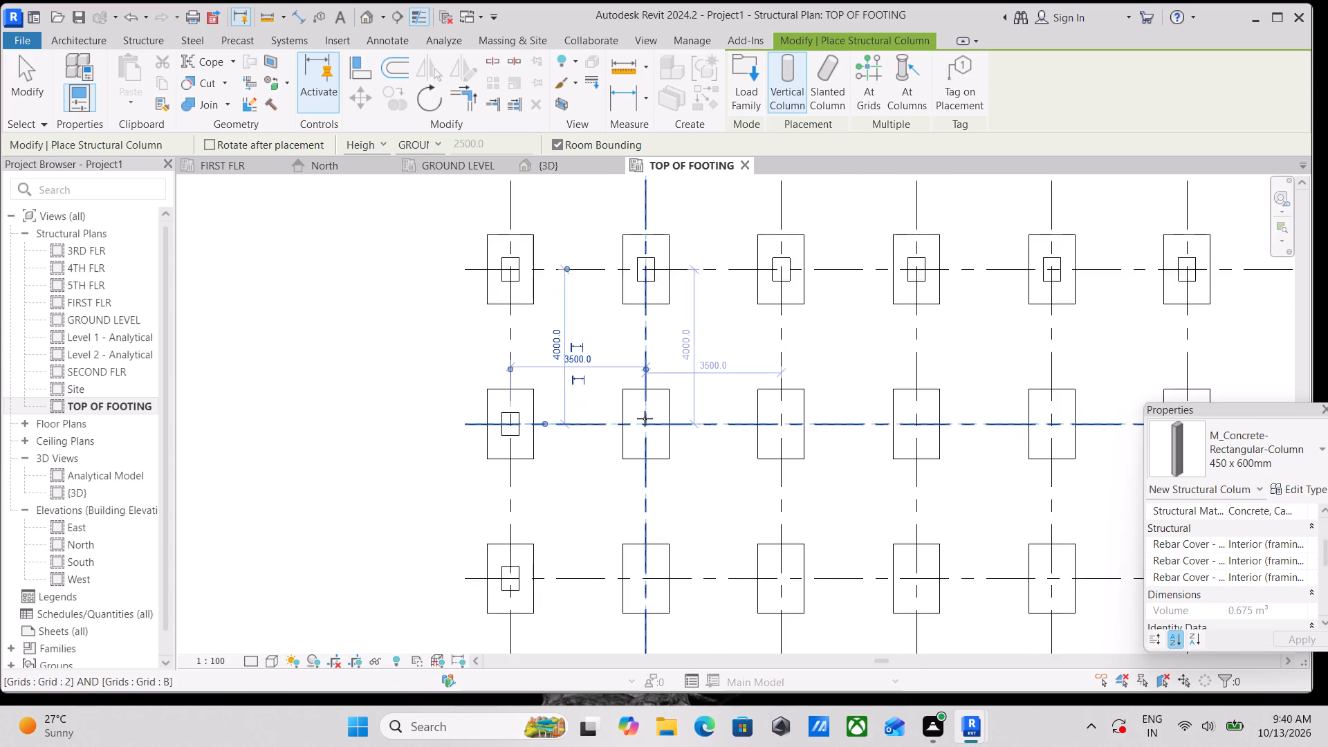
pyautogui.scroll(4, 645, 418)
pyautogui.click(638, 407)
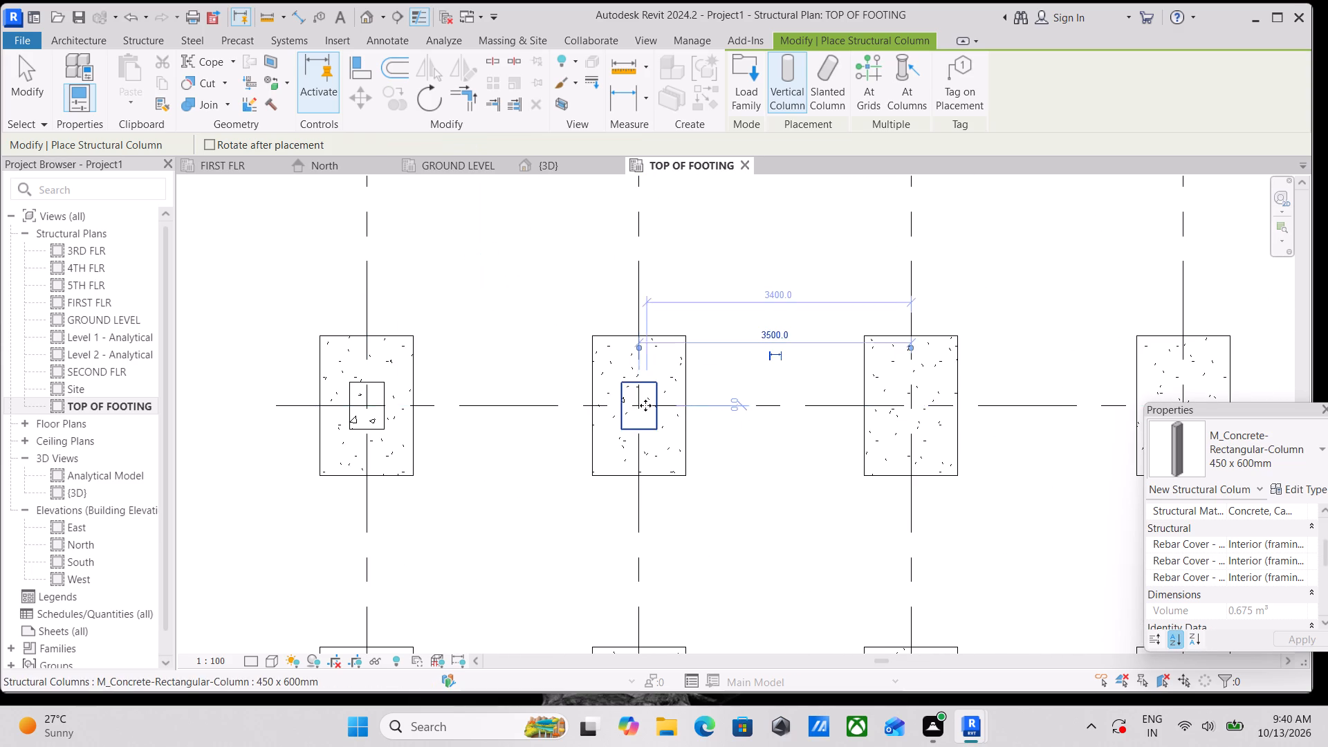
pyautogui.scroll(-4, 646, 405)
pyautogui.moveTo(647, 407); pyautogui.dragTo(603, 371, button='middle')
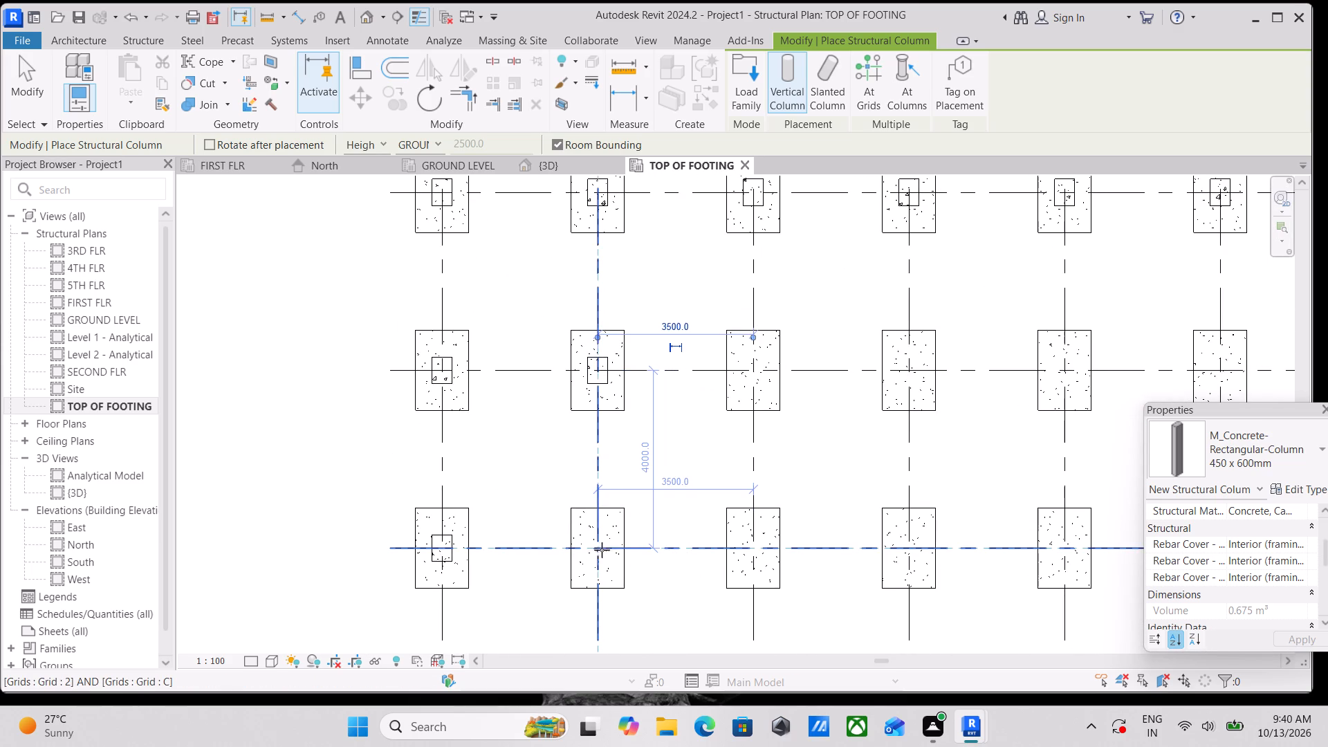
pyautogui.click(597, 546)
pyautogui.scroll(-1, 605, 538)
pyautogui.moveTo(605, 538); pyautogui.dragTo(569, 473, button='middle')
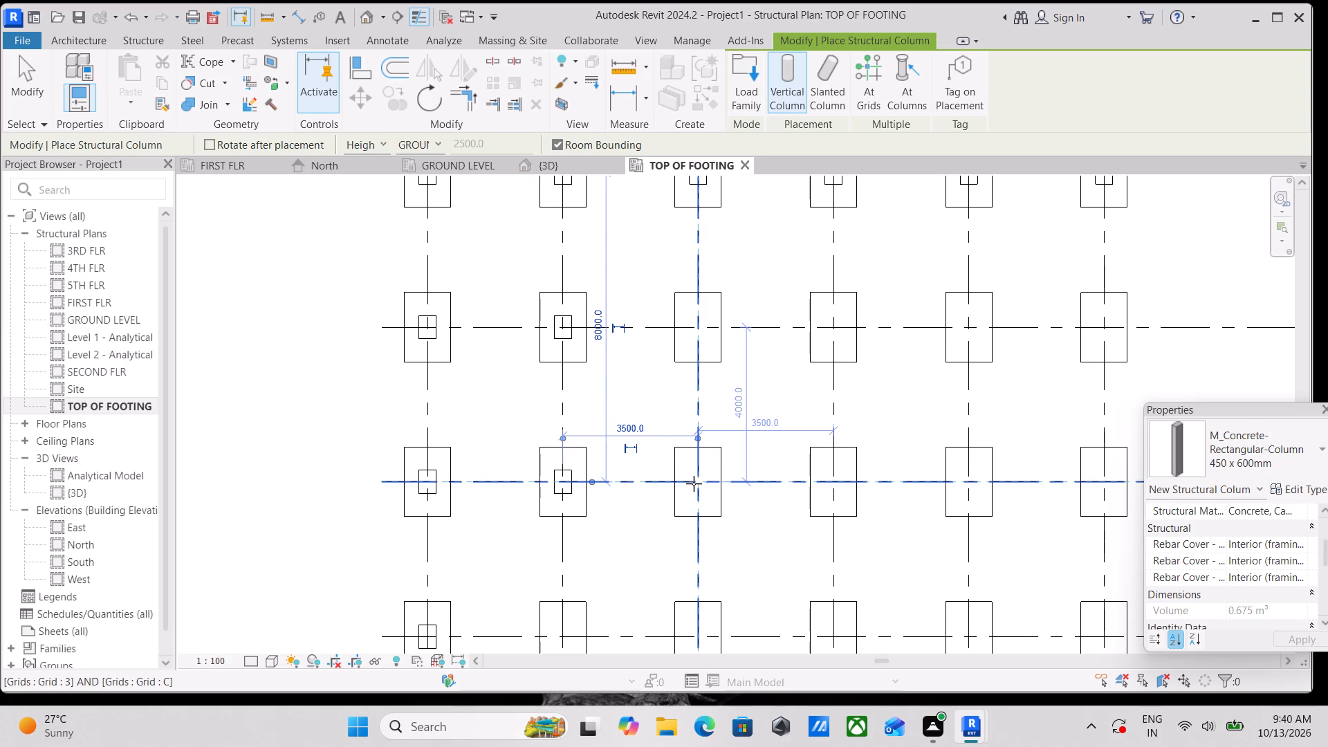
pyautogui.click(698, 480)
# Complete the grid 2 column line with 450 x 600mm columns at intersections D-2, E-2 and F-2.
pyautogui.scroll(-2, 698, 482)
pyautogui.moveTo(698, 485); pyautogui.dragTo(723, 426, button='middle')
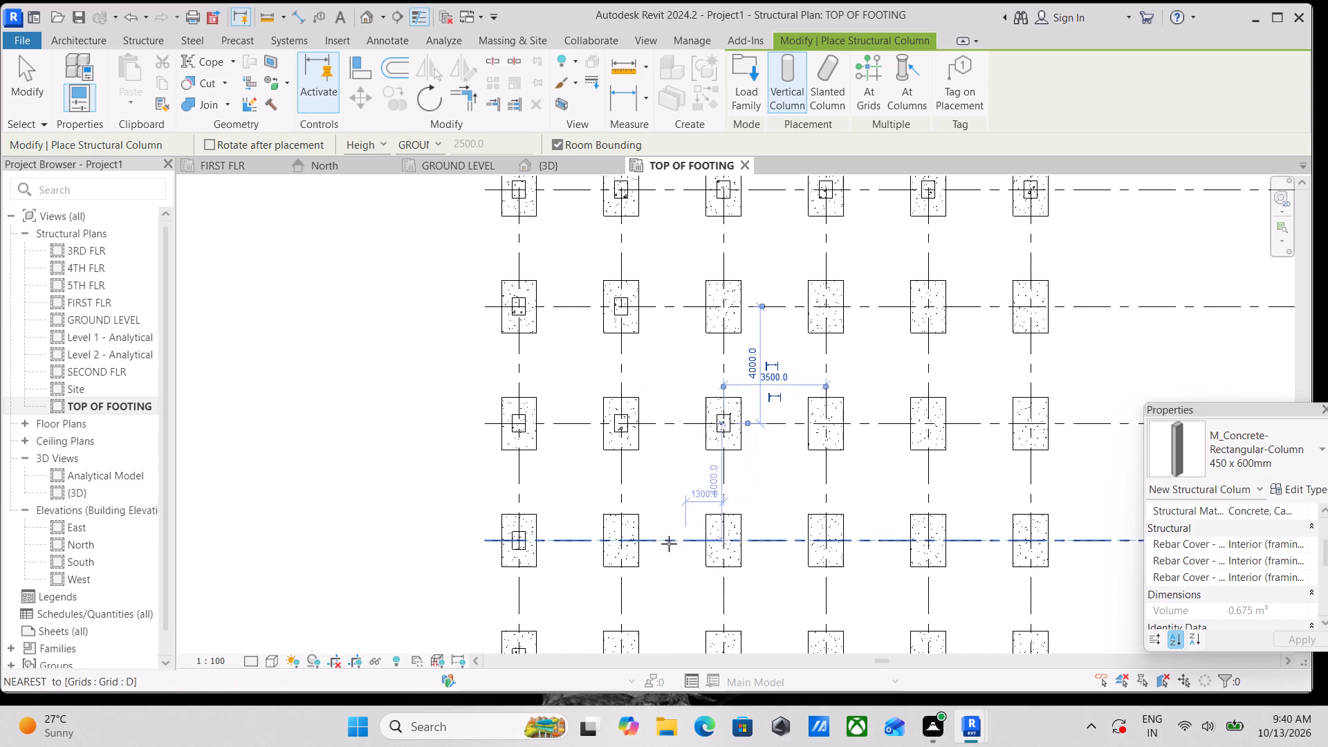
pyautogui.click(622, 540)
pyautogui.scroll(-2, 624, 540)
pyautogui.moveTo(624, 540); pyautogui.dragTo(656, 428, button='middle')
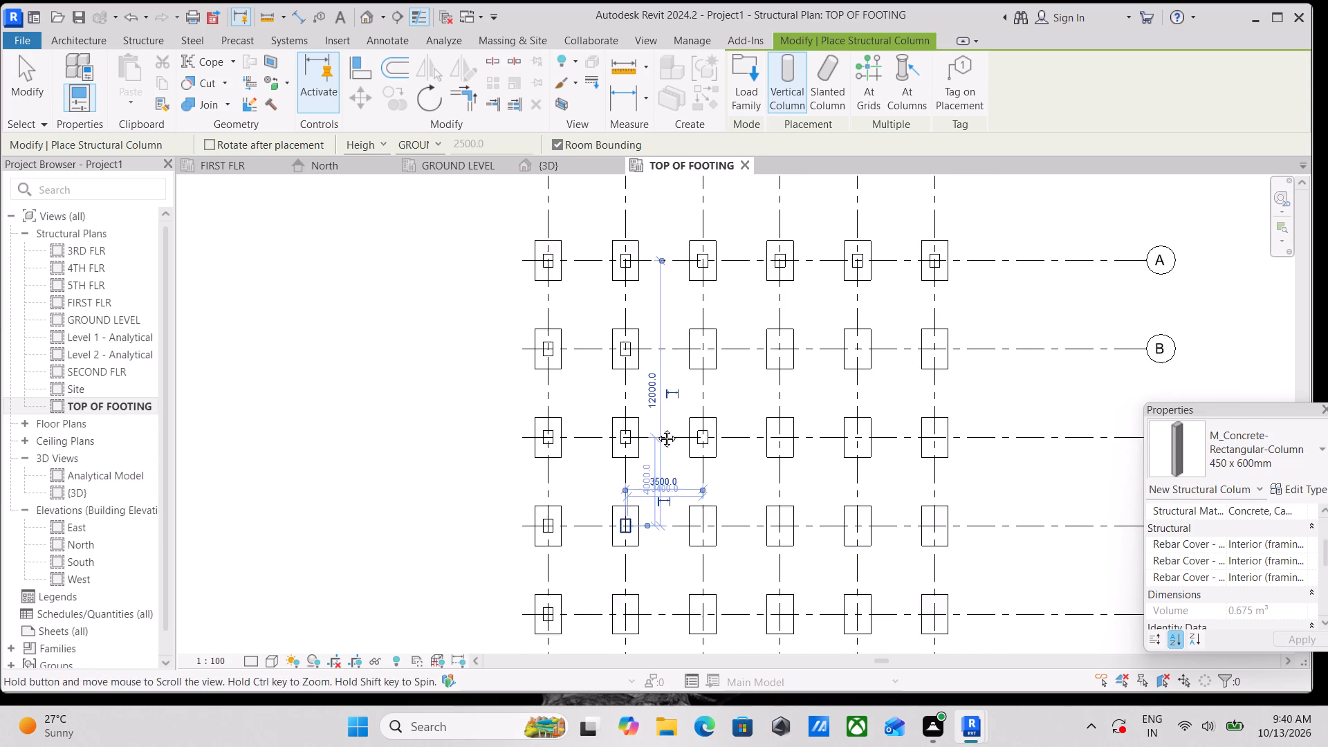
pyautogui.moveTo(656, 428); pyautogui.dragTo(663, 409, button='middle')
pyautogui.scroll(5, 665, 517)
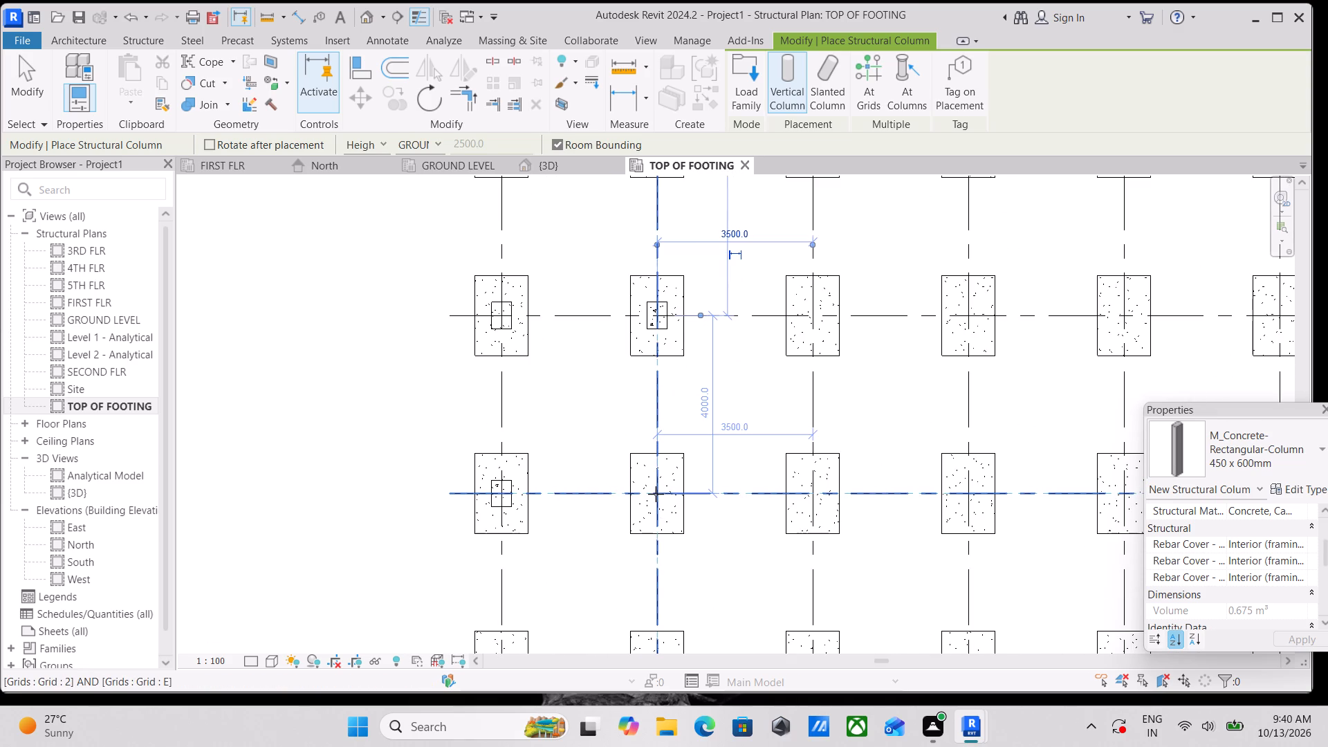
pyautogui.click(656, 494)
pyautogui.scroll(-1, 668, 519)
pyautogui.moveTo(668, 519); pyautogui.dragTo(688, 379, button='middle')
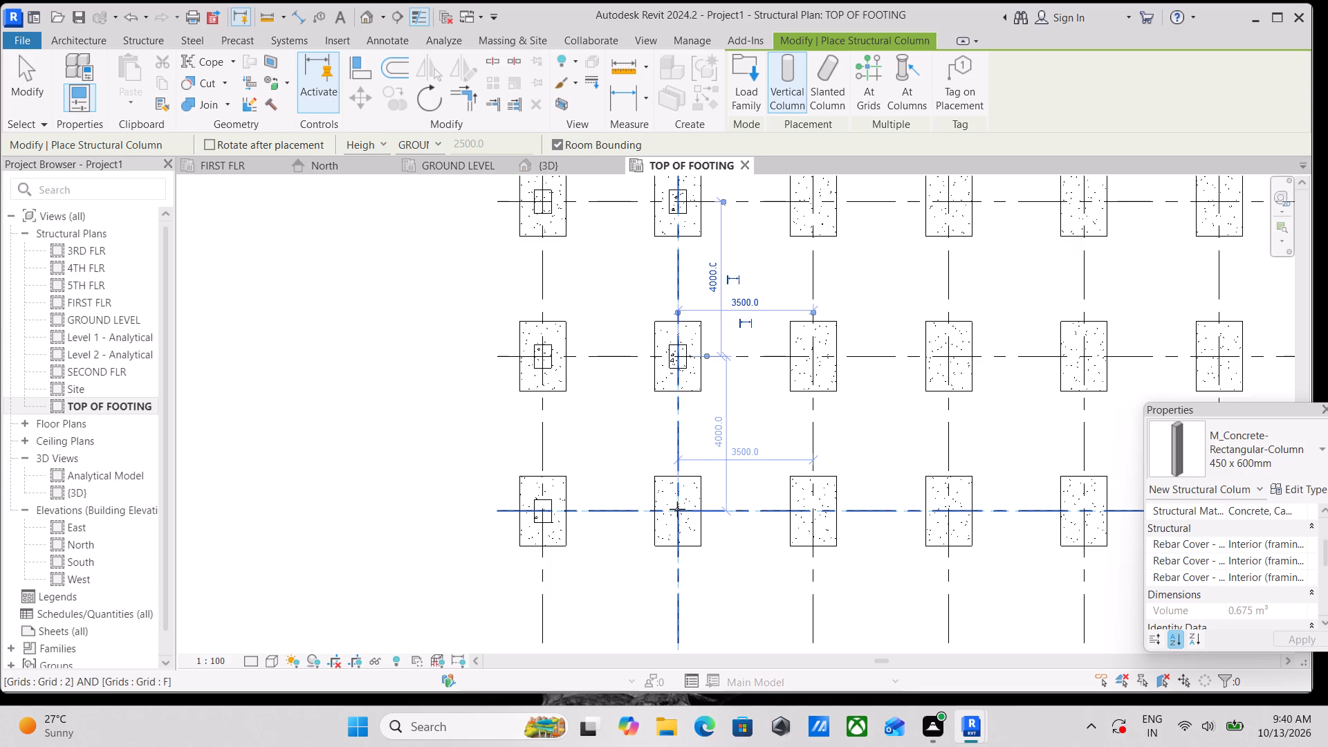
pyautogui.click(677, 509)
# Fill the remaining grid 3 footings with 450 x 600mm columns at intersections F-3, E-3, D-3 and B-3.
pyautogui.scroll(-2, 677, 504)
pyautogui.moveTo(677, 504); pyautogui.dragTo(534, 504, button='middle')
pyautogui.click(637, 510)
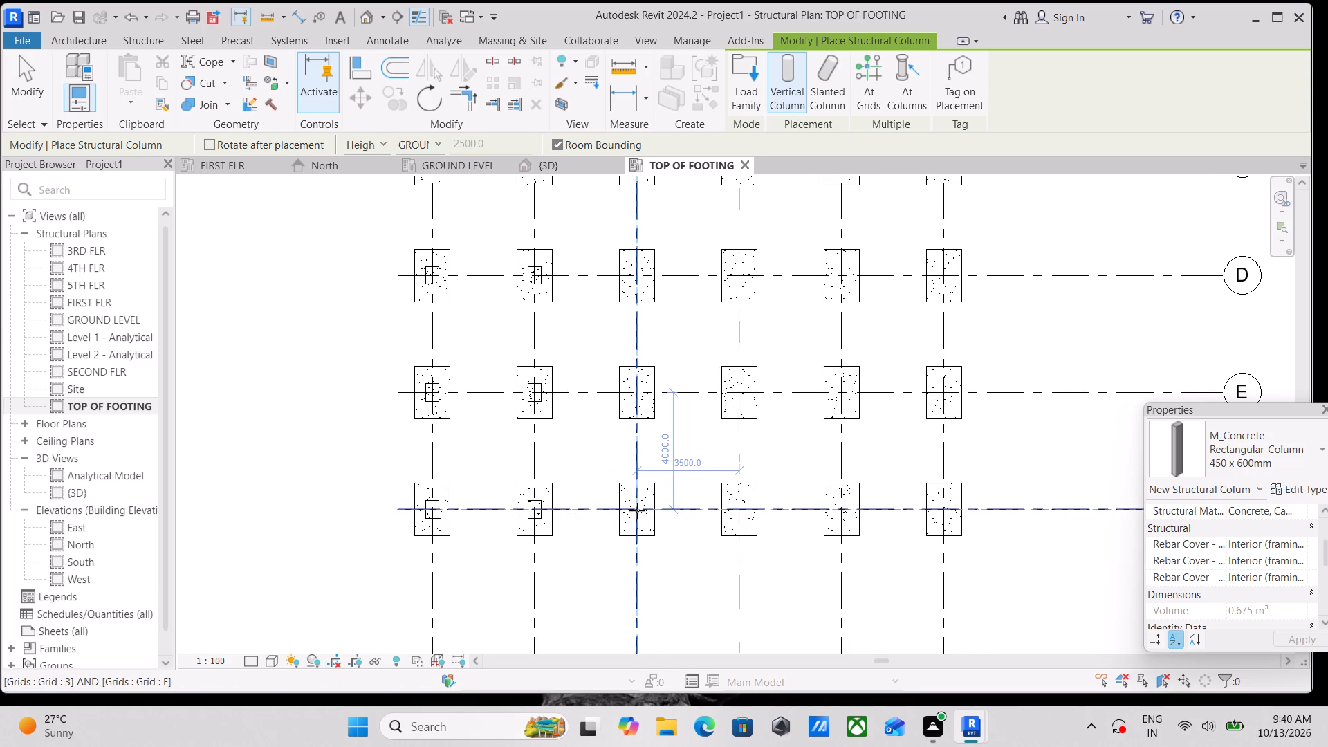
pyautogui.moveTo(643, 488); pyautogui.dragTo(656, 547, button='middle')
pyautogui.click(647, 450)
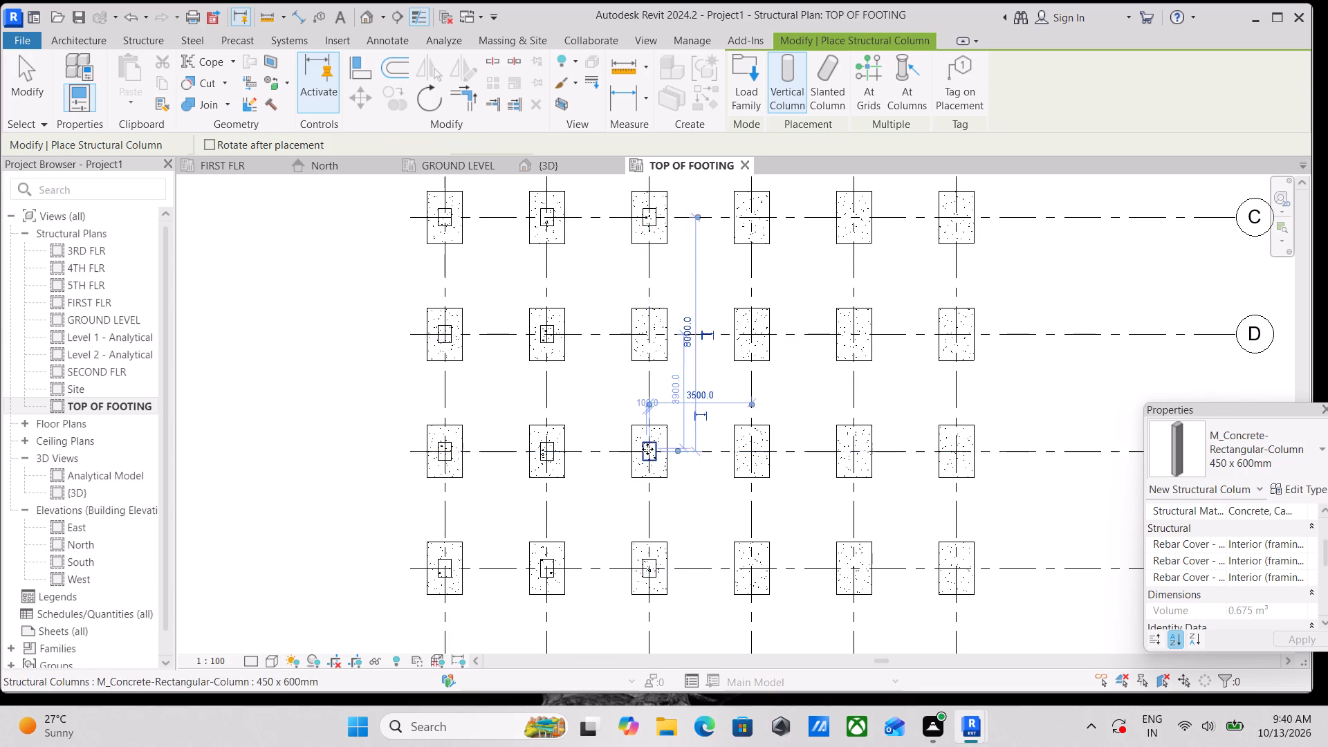
pyautogui.scroll(-2, 647, 449)
pyautogui.moveTo(647, 449); pyautogui.dragTo(644, 567, button='middle')
pyautogui.scroll(1, 644, 567)
pyautogui.click(644, 470)
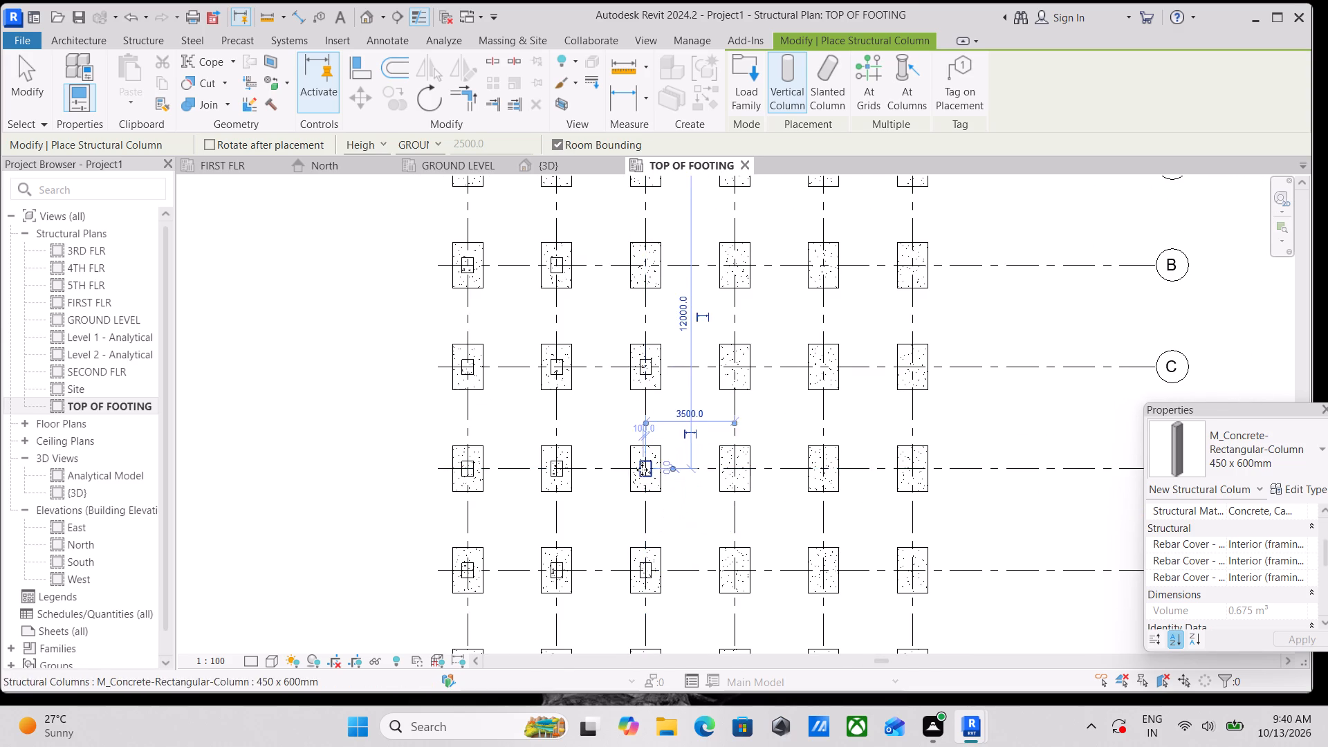
pyautogui.scroll(-1, 642, 470)
pyautogui.moveTo(642, 470); pyautogui.dragTo(645, 624, button='middle')
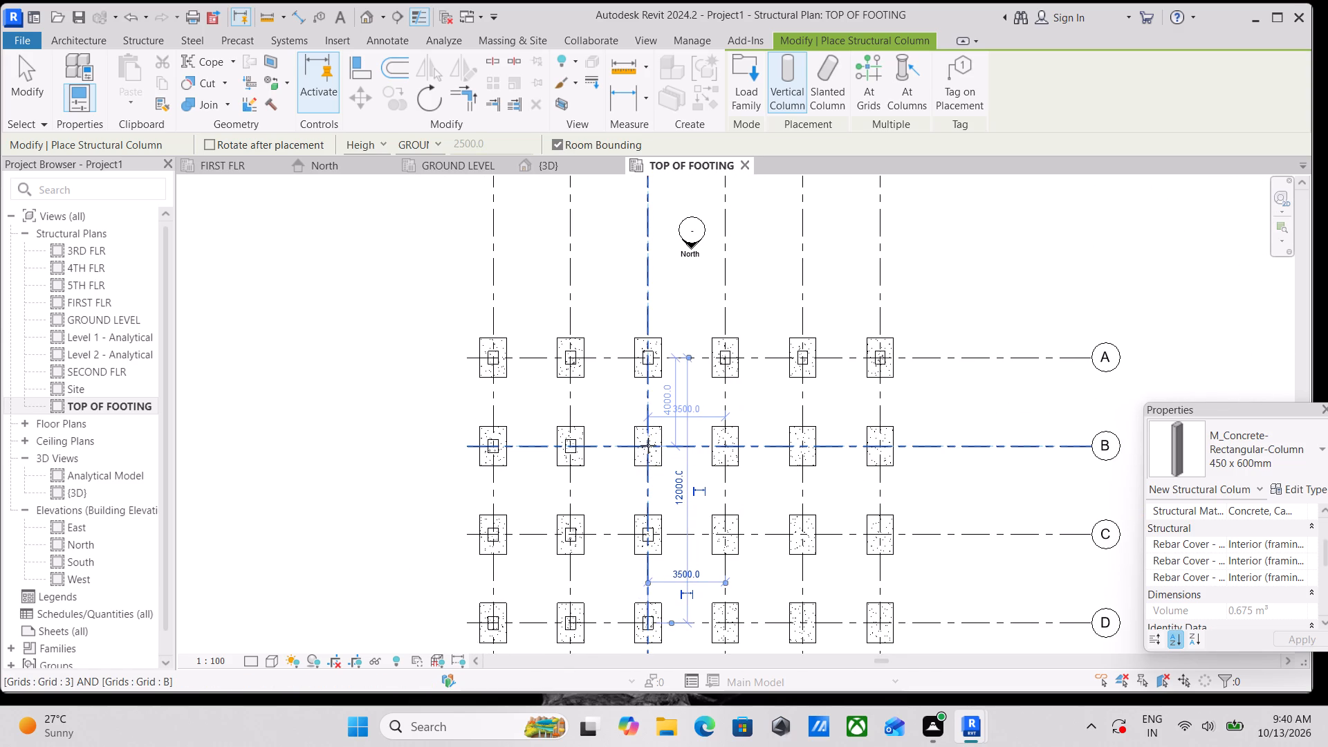
pyautogui.click(648, 445)
# Place 450 x 600mm columns along grid 4 at its intersections with grids B, C, D, E and F.
pyautogui.click(726, 448)
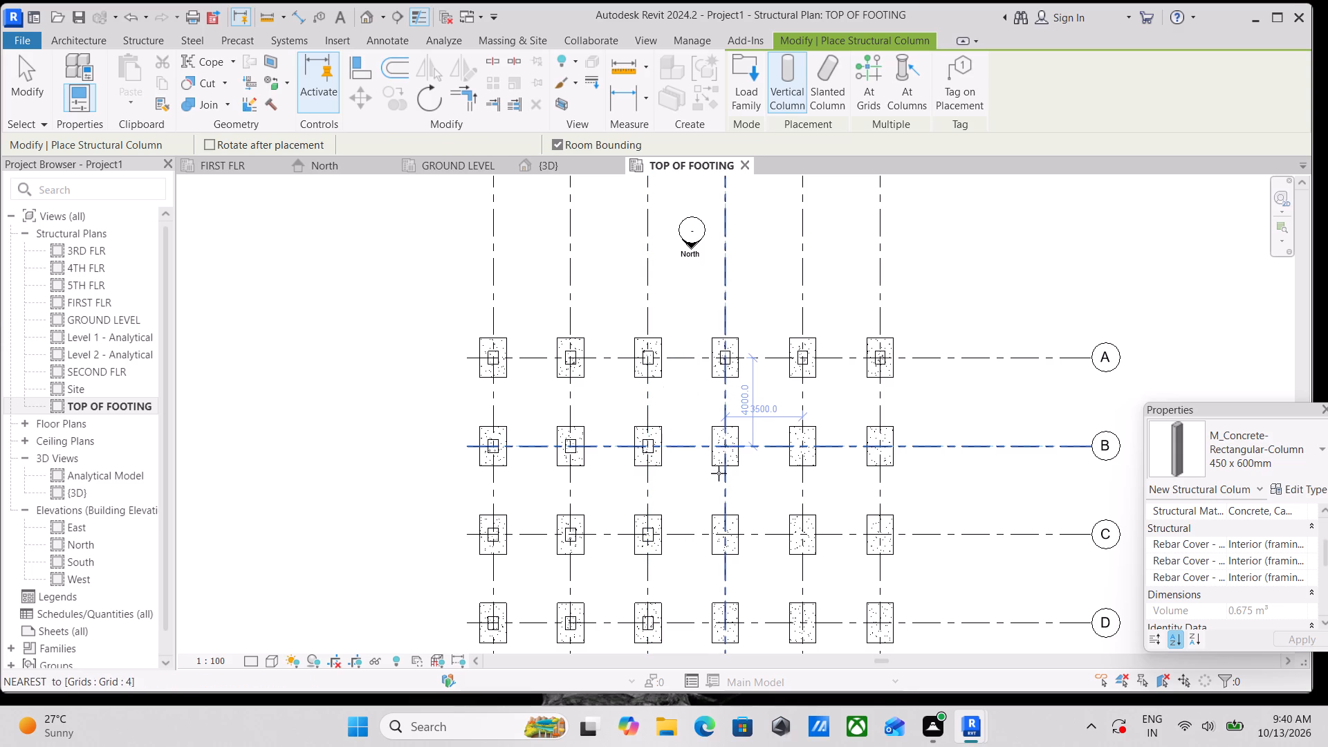
pyautogui.scroll(-2, 719, 479)
pyautogui.moveTo(719, 480); pyautogui.dragTo(723, 427, button='middle')
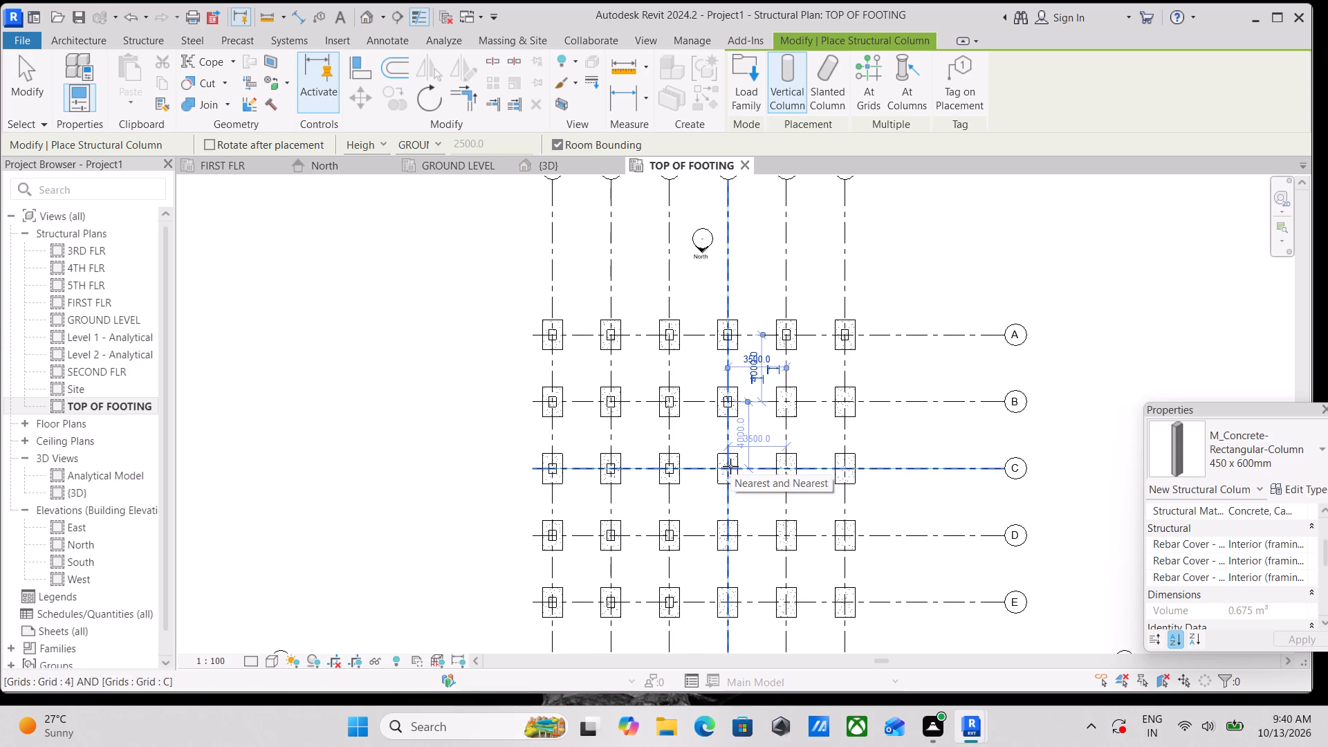
pyautogui.click(730, 466)
pyautogui.scroll(6, 729, 533)
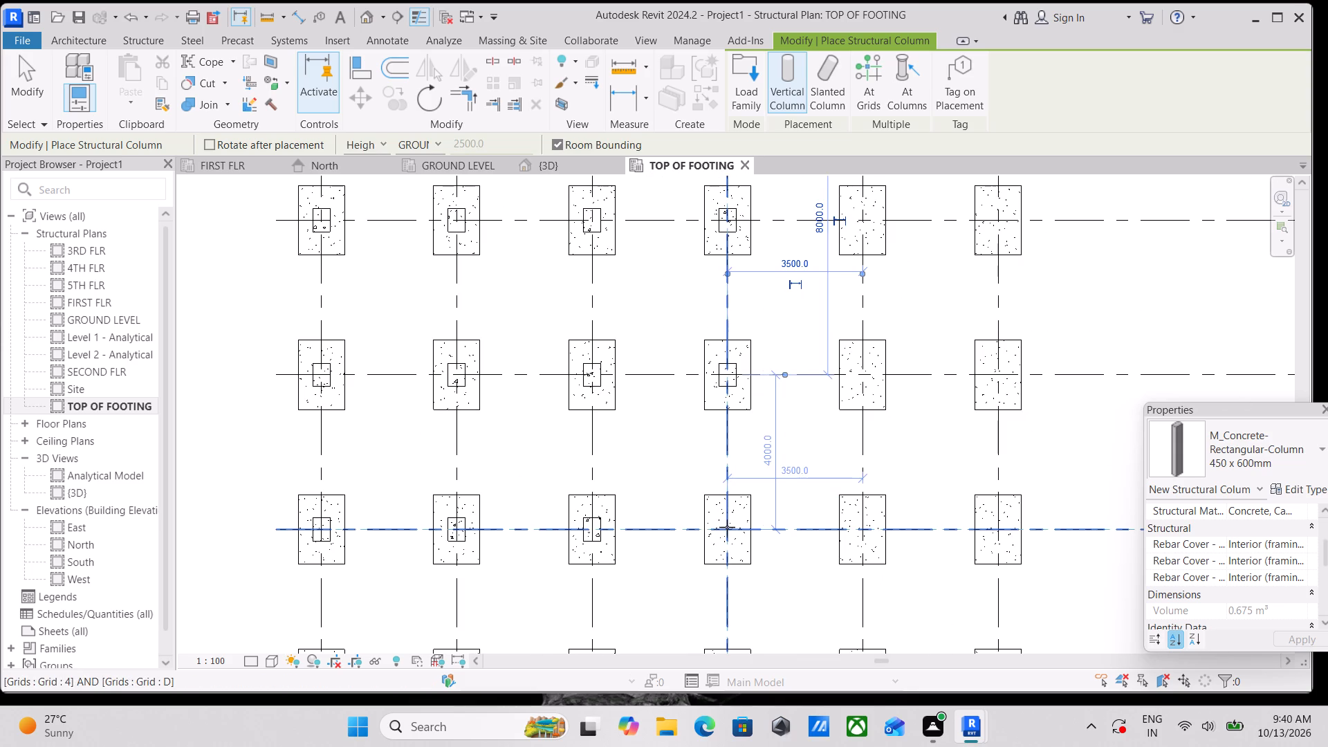
pyautogui.click(727, 527)
pyautogui.scroll(-2, 727, 527)
pyautogui.moveTo(727, 527); pyautogui.dragTo(731, 406, button='middle')
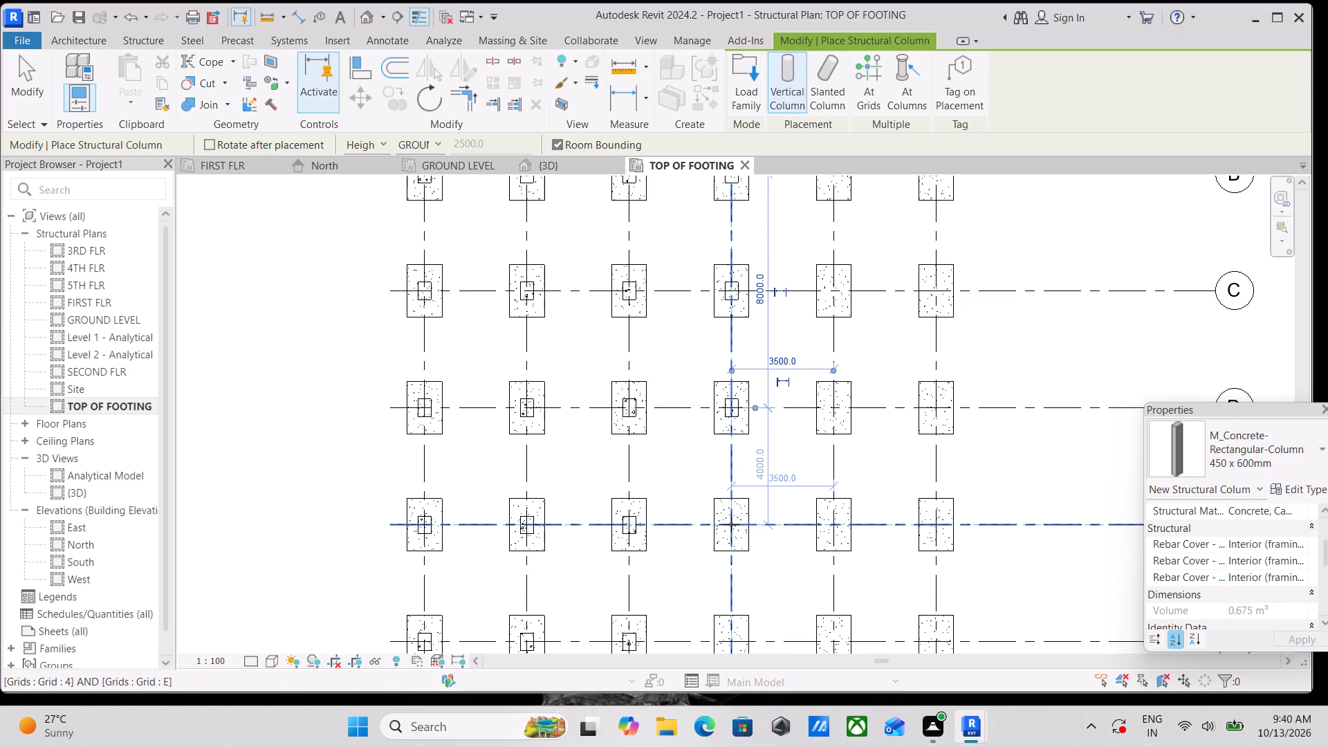
pyautogui.click(731, 524)
pyautogui.scroll(-1, 731, 524)
pyautogui.moveTo(731, 524); pyautogui.dragTo(729, 421, button='middle')
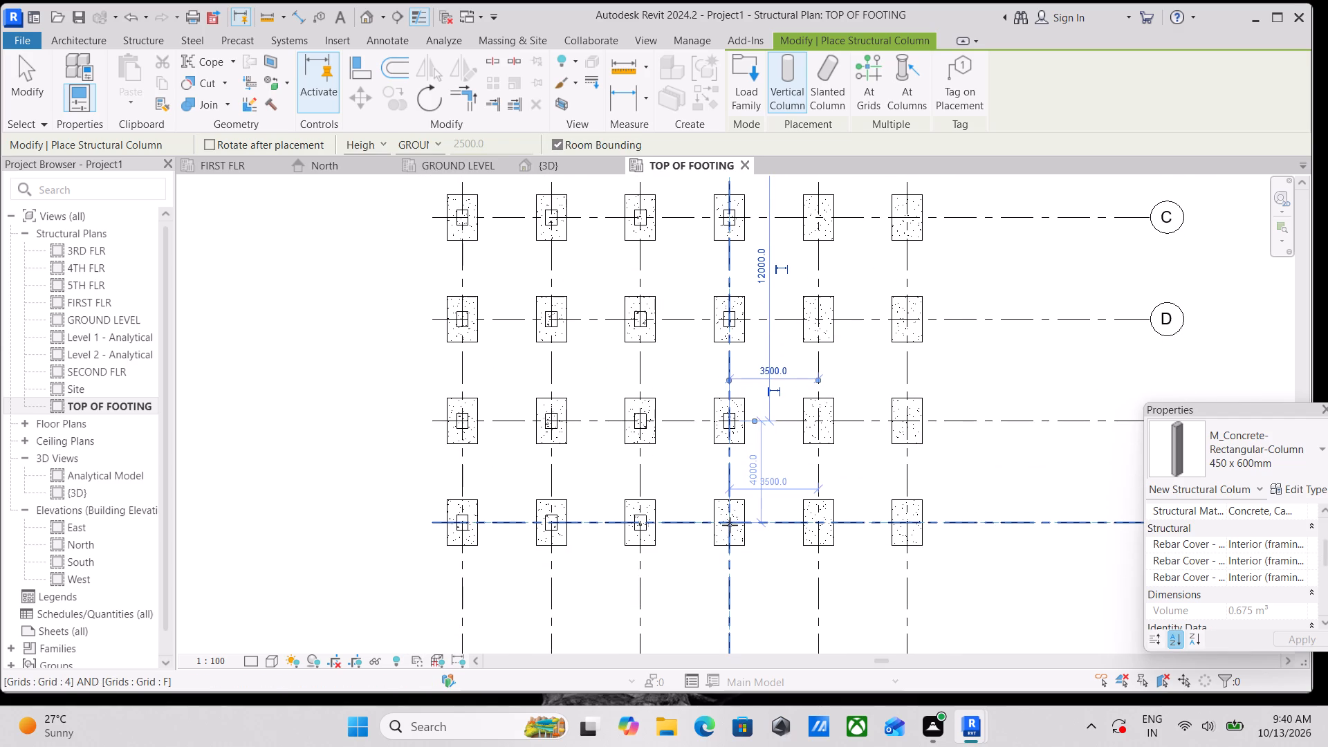
pyautogui.click(730, 522)
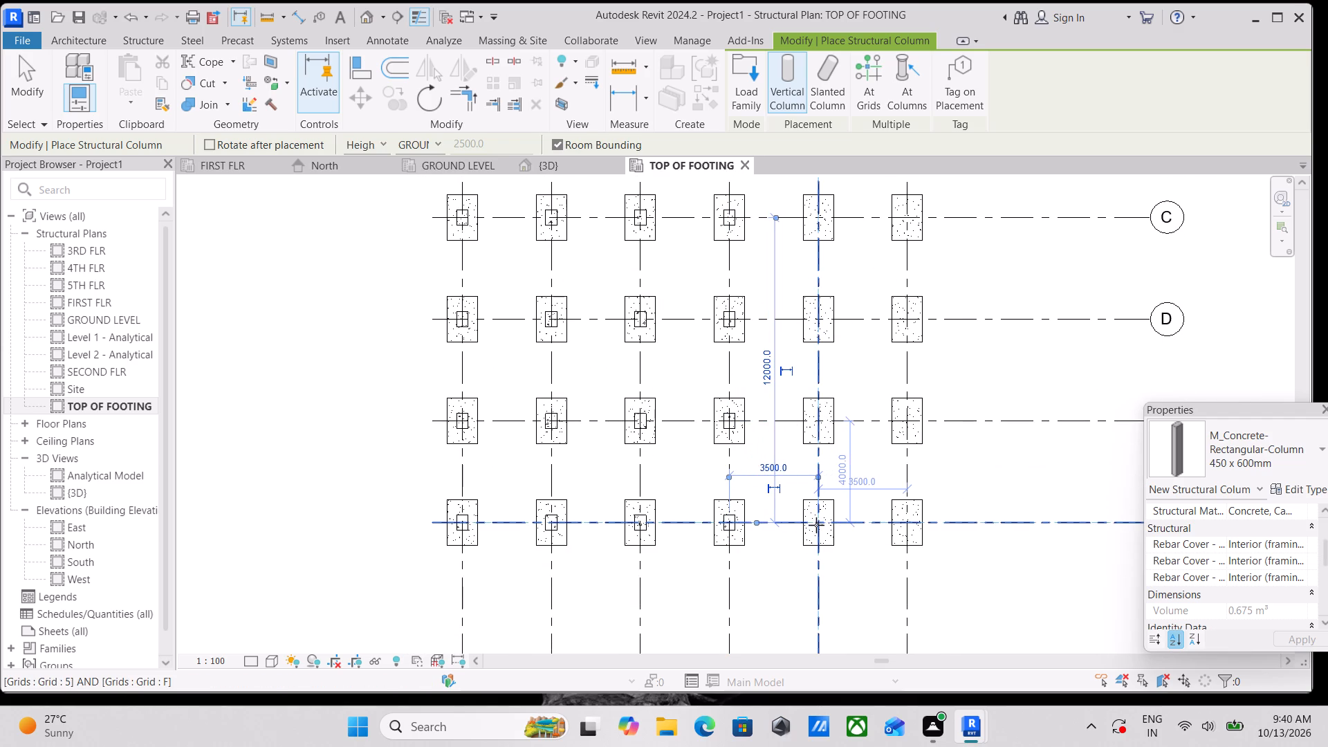
# Place 450 x 600mm columns along grid 5 at its intersections with grids F, E, B, C and D.
pyautogui.click(819, 523)
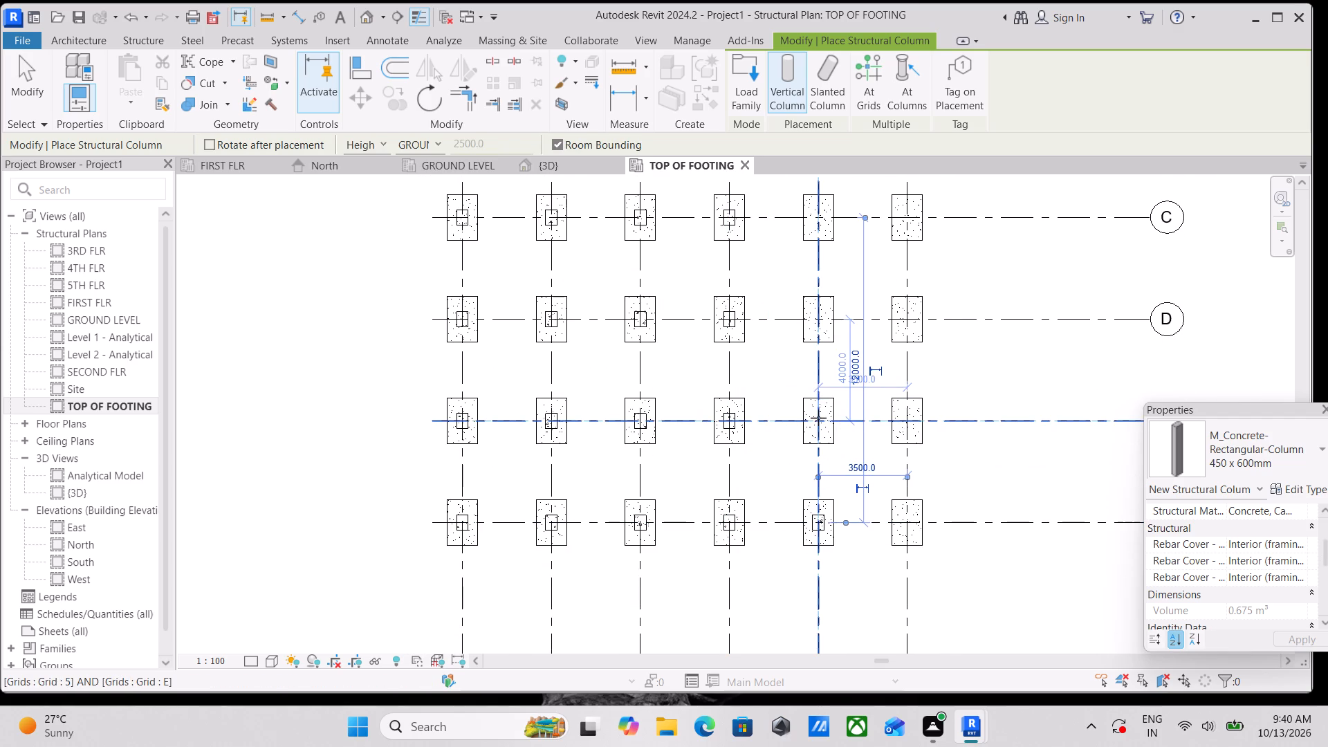
pyautogui.click(819, 418)
pyautogui.scroll(-2, 819, 418)
pyautogui.moveTo(819, 418); pyautogui.dragTo(809, 515, button='middle')
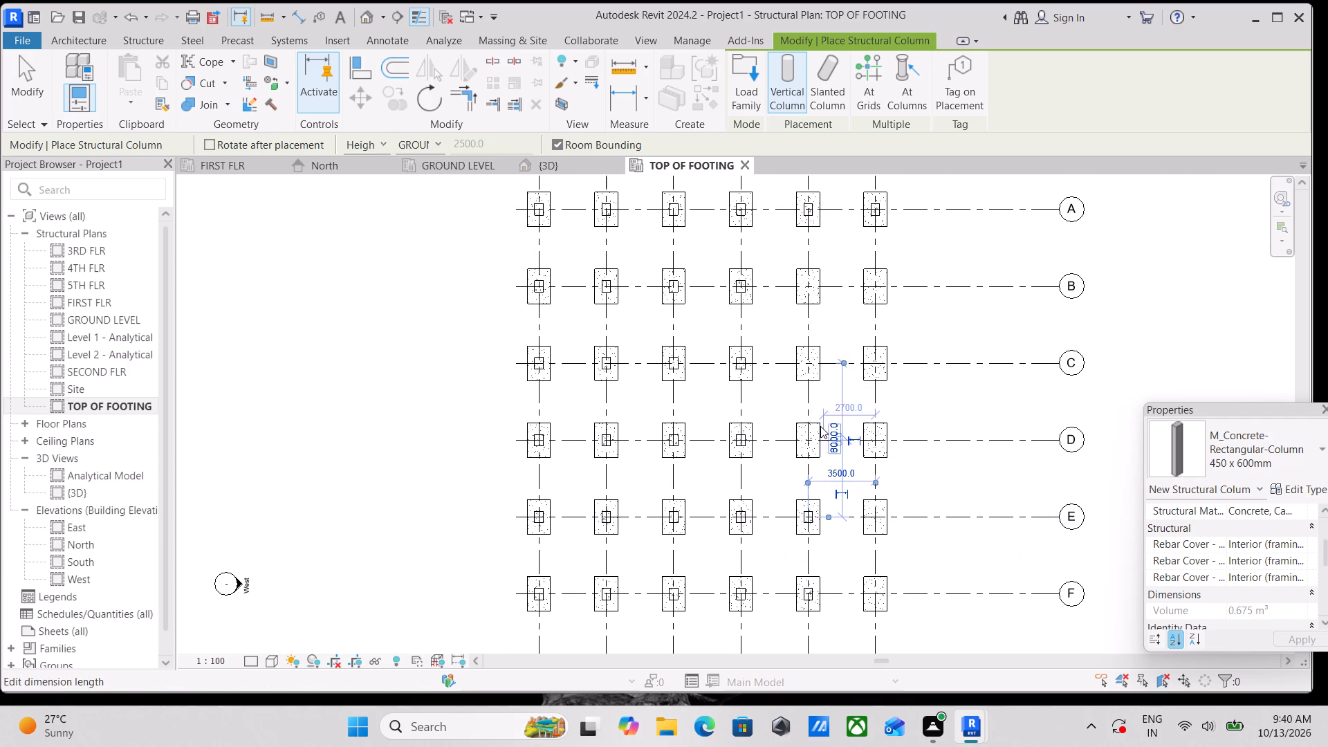
pyautogui.scroll(10, 866, 304)
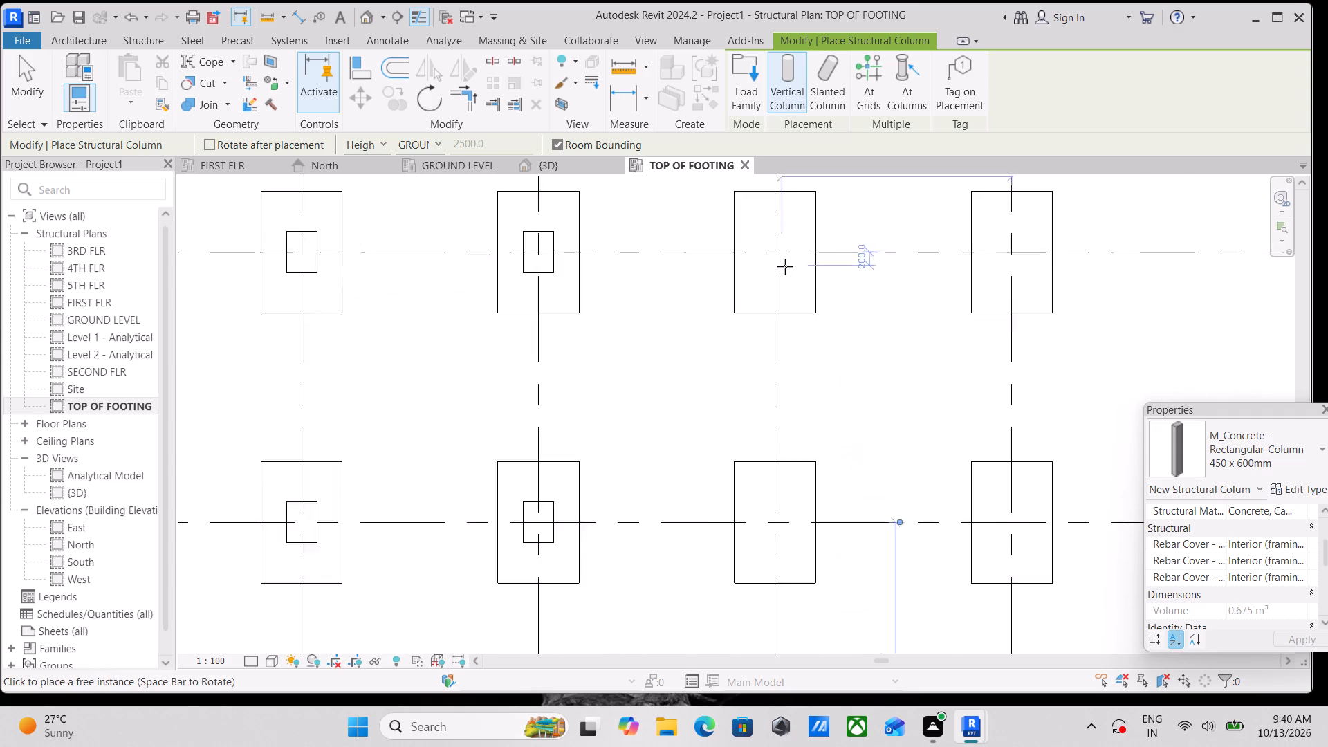
pyautogui.scroll(2, 785, 266)
pyautogui.click(767, 241)
pyautogui.scroll(-3, 780, 273)
pyautogui.moveTo(780, 277); pyautogui.dragTo(766, 199, button='middle')
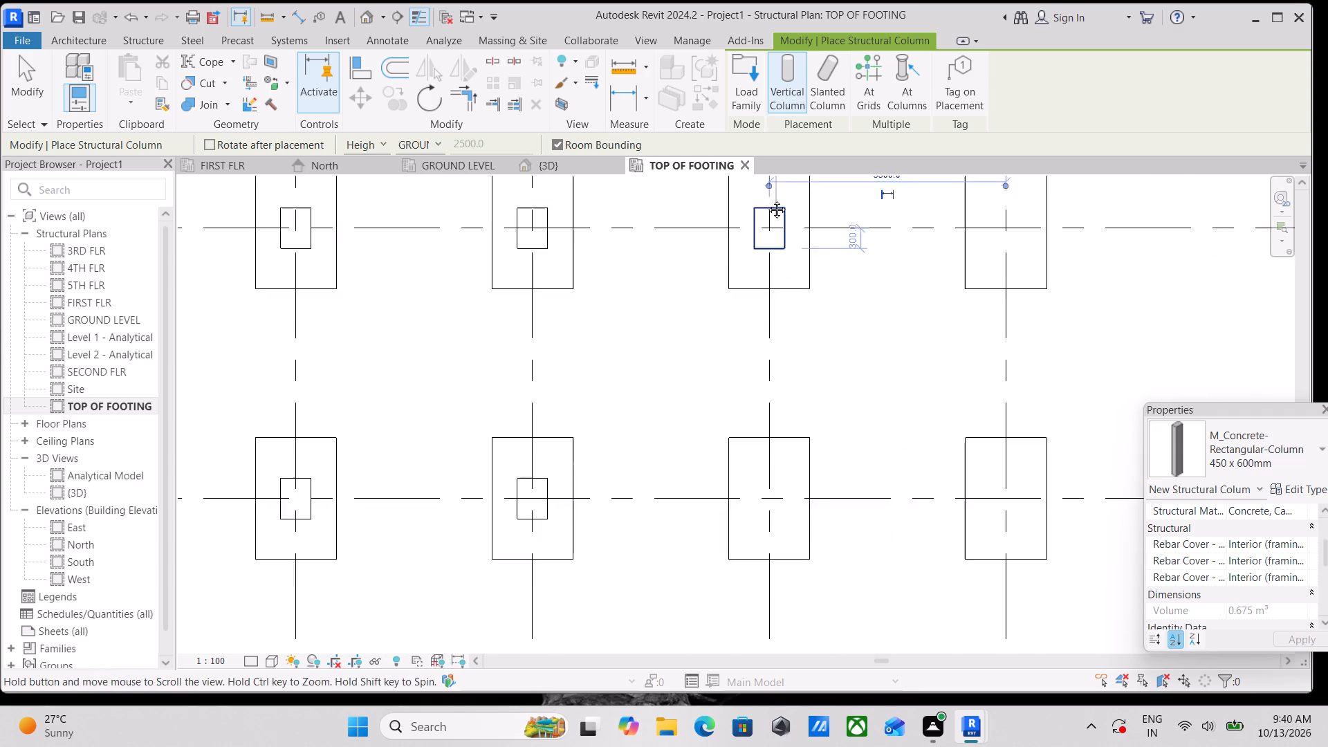
pyautogui.moveTo(766, 199); pyautogui.dragTo(766, 180, button='middle')
pyautogui.click(759, 427)
pyautogui.scroll(-3, 763, 420)
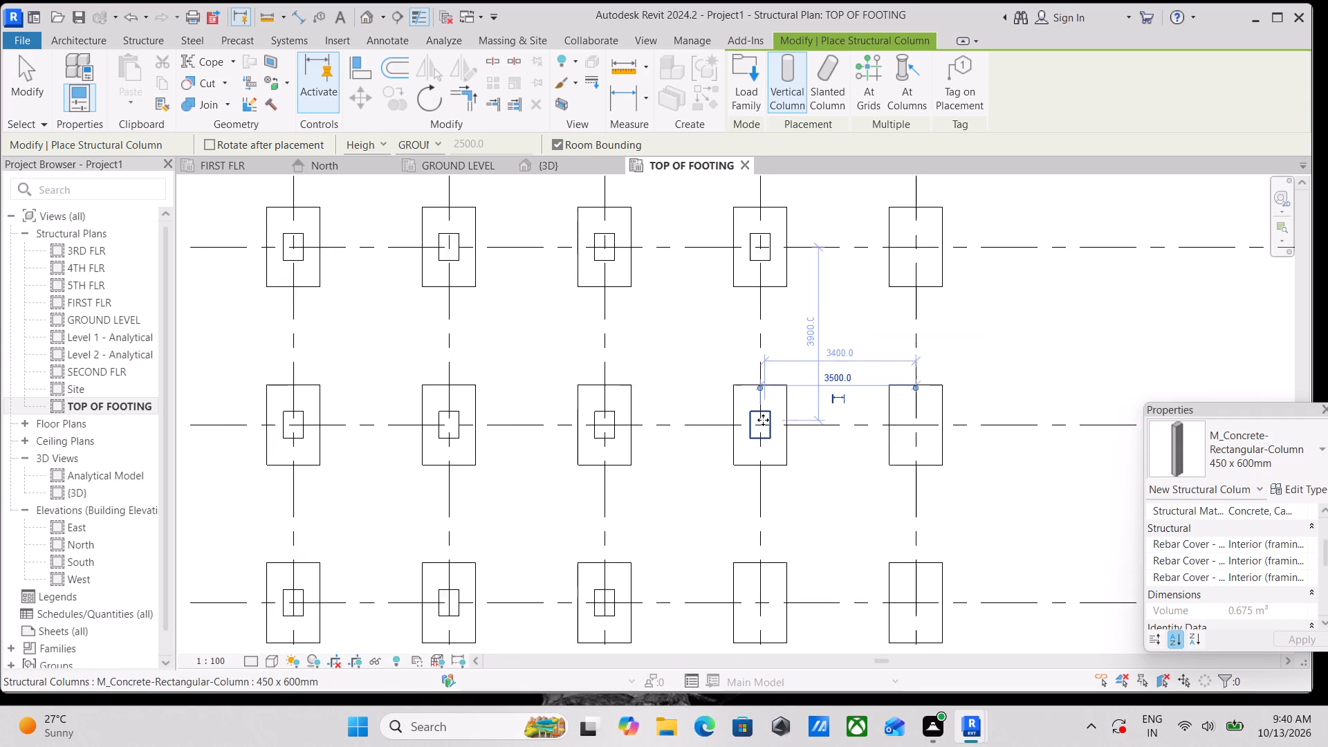
pyautogui.moveTo(763, 420); pyautogui.dragTo(767, 267, button='middle')
pyautogui.click(767, 450)
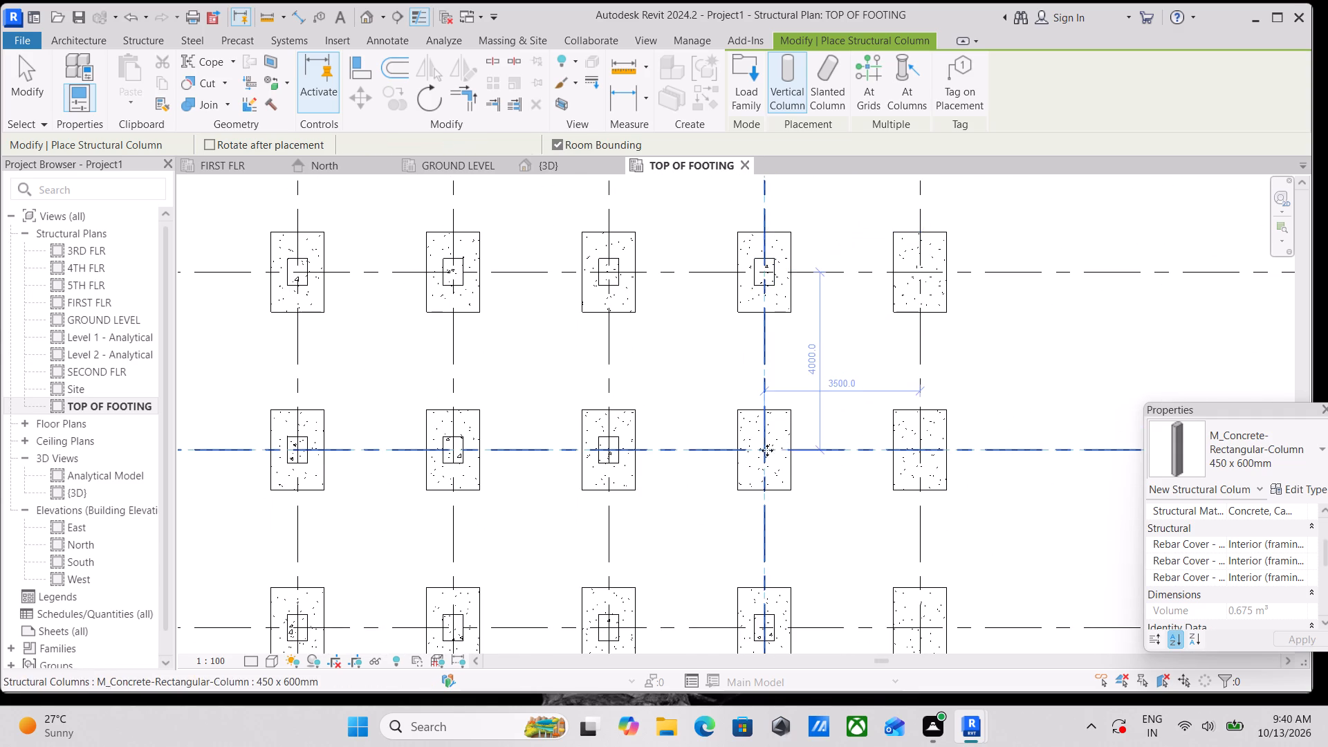
# Complete the grid 6 column line with 450 x 600mm columns at intersections F-6, E-6, C-6, B-6 and D-6.
pyautogui.scroll(-2, 767, 448)
pyautogui.moveTo(767, 448); pyautogui.dragTo(767, 310, button='middle')
pyautogui.moveTo(784, 460); pyautogui.dragTo(785, 321, button='middle')
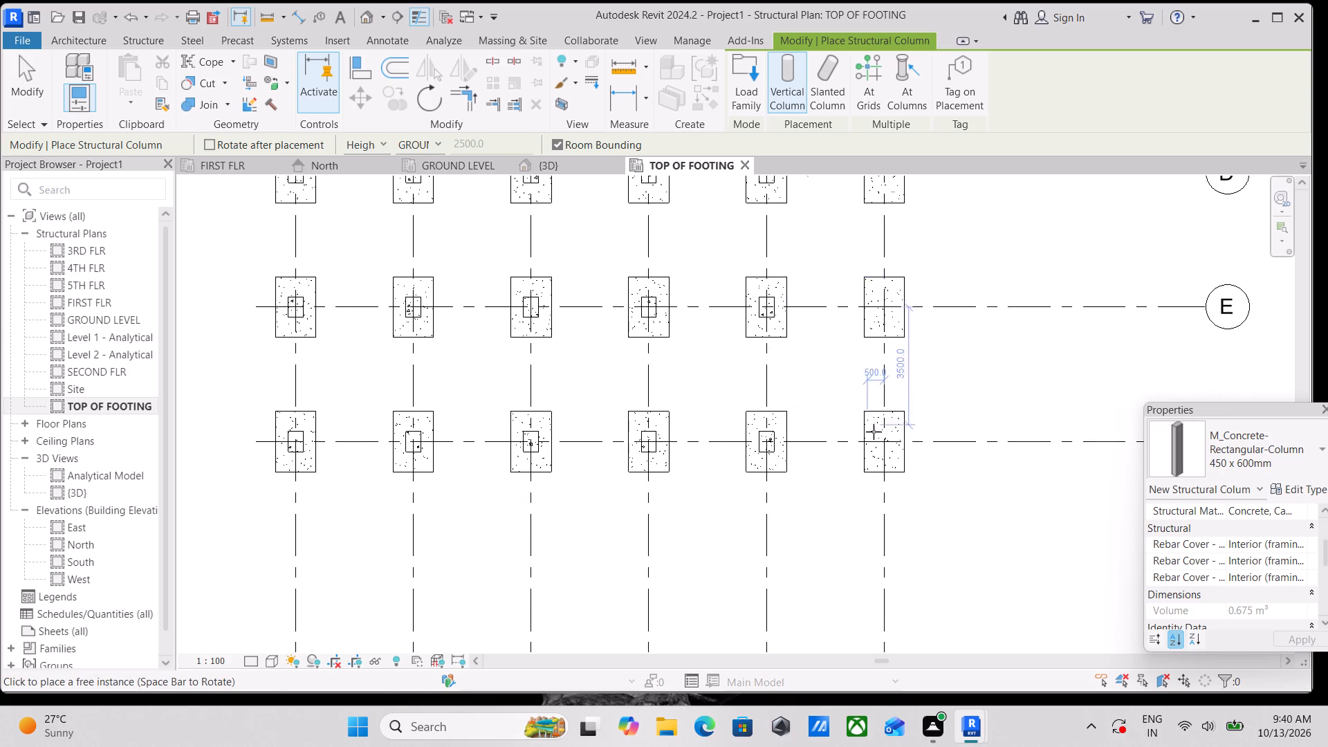
pyautogui.scroll(2, 883, 443)
pyautogui.click(887, 436)
pyautogui.scroll(-2, 886, 375)
pyautogui.moveTo(886, 375); pyautogui.dragTo(850, 466, button='middle')
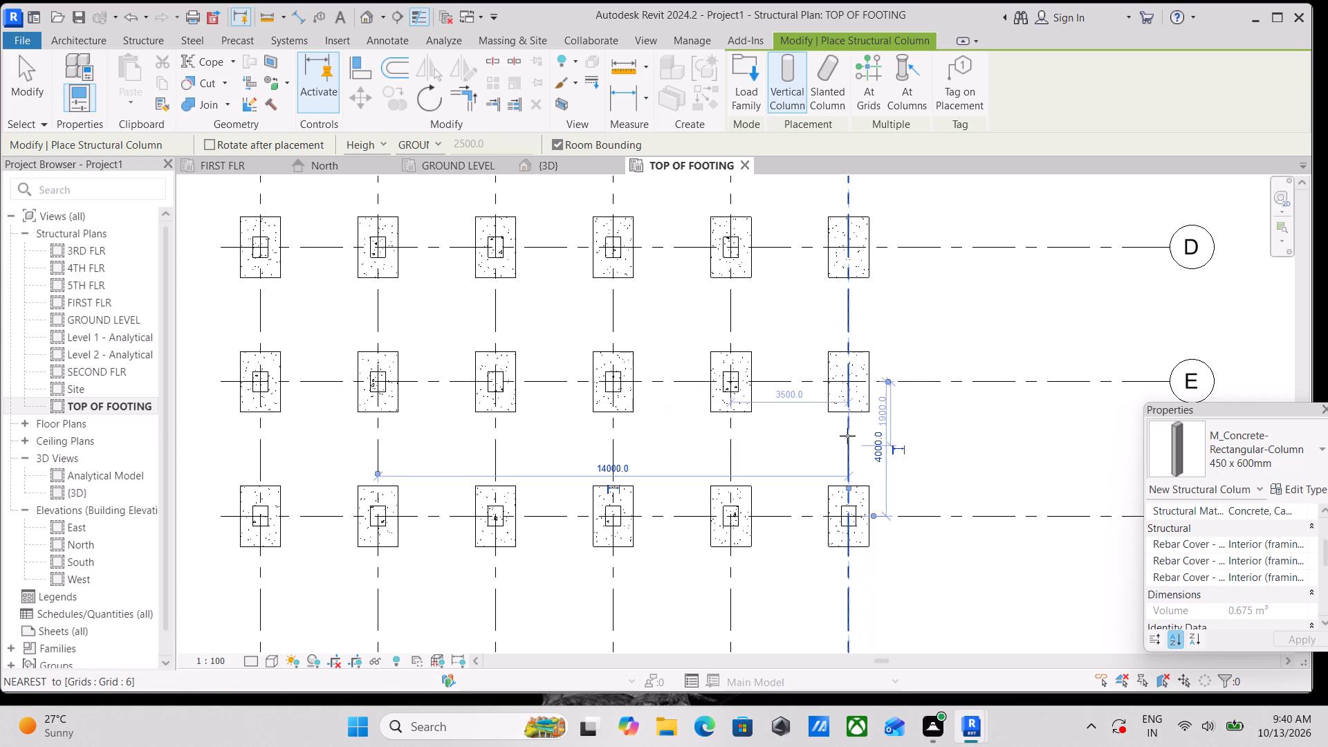
pyautogui.click(849, 380)
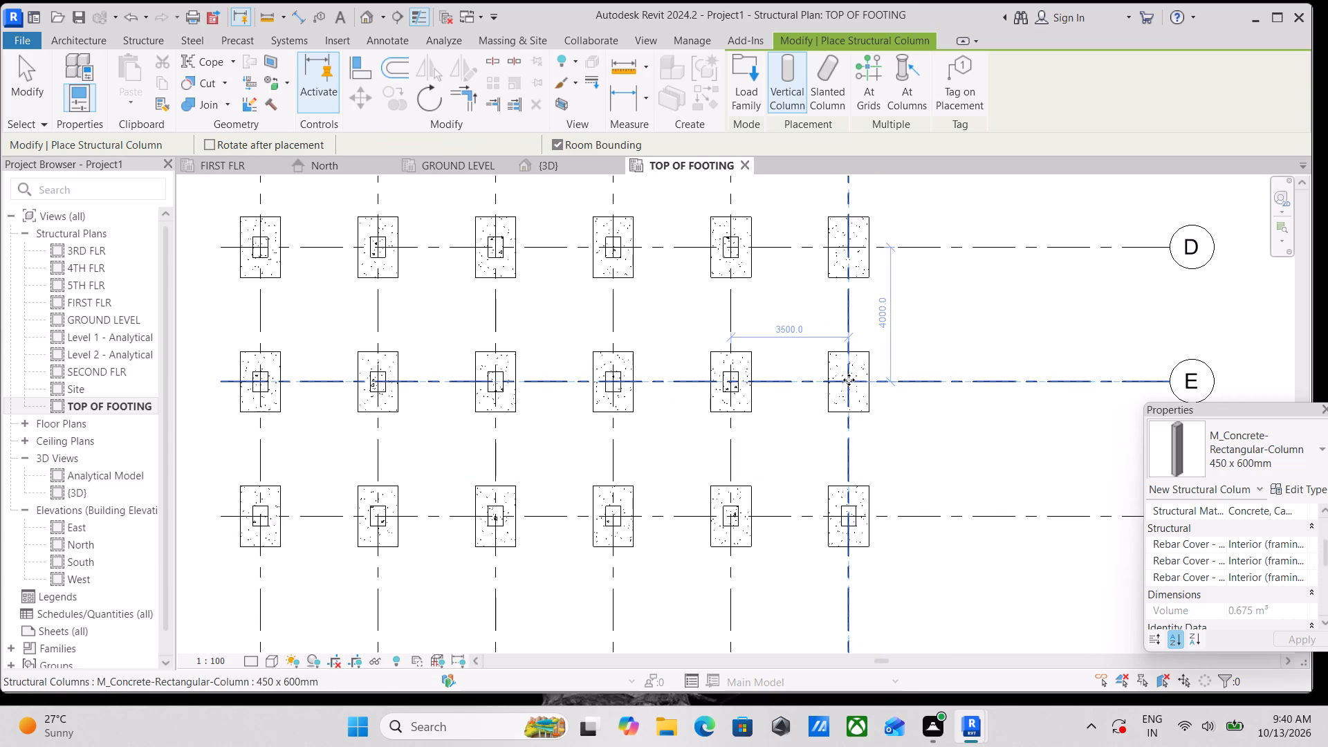
pyautogui.scroll(-2, 855, 369)
pyautogui.moveTo(855, 369); pyautogui.dragTo(838, 431, button='middle')
pyautogui.moveTo(872, 358); pyautogui.dragTo(851, 444, button='middle')
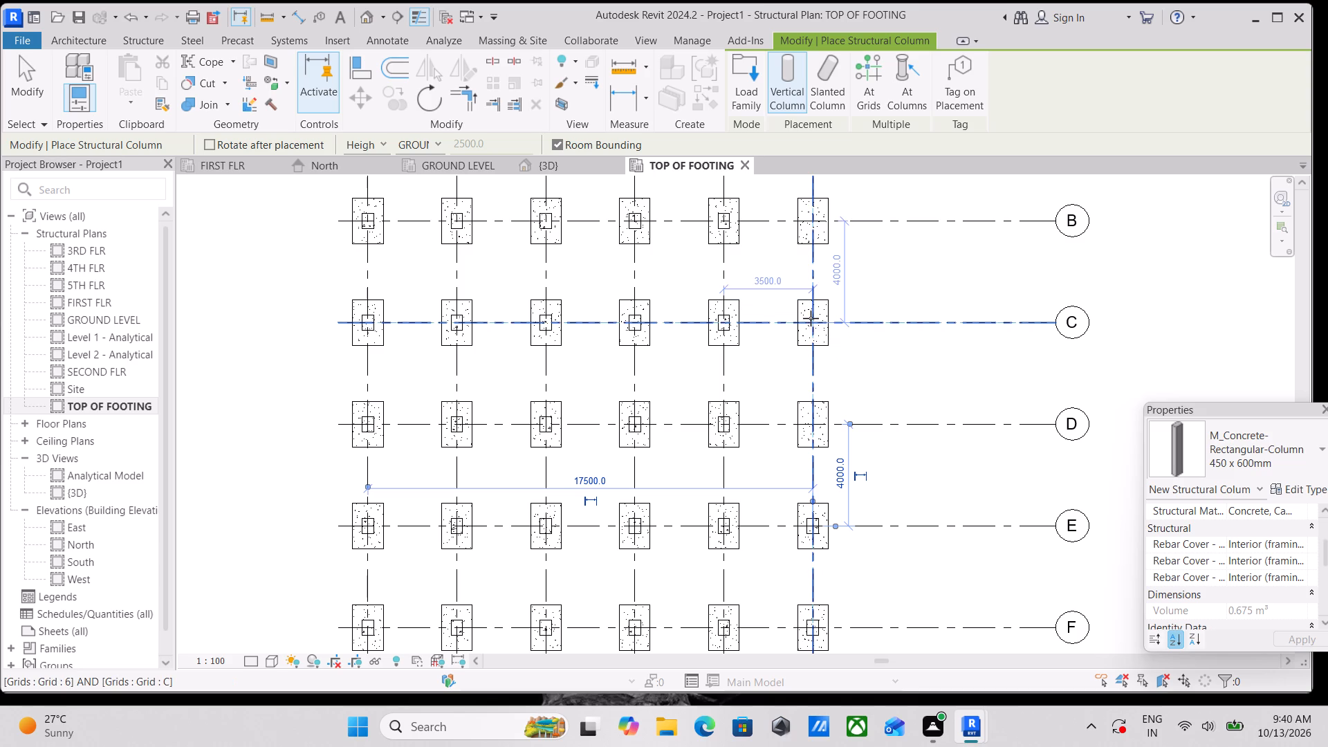
pyautogui.click(815, 322)
pyautogui.moveTo(827, 282); pyautogui.dragTo(822, 377, button='middle')
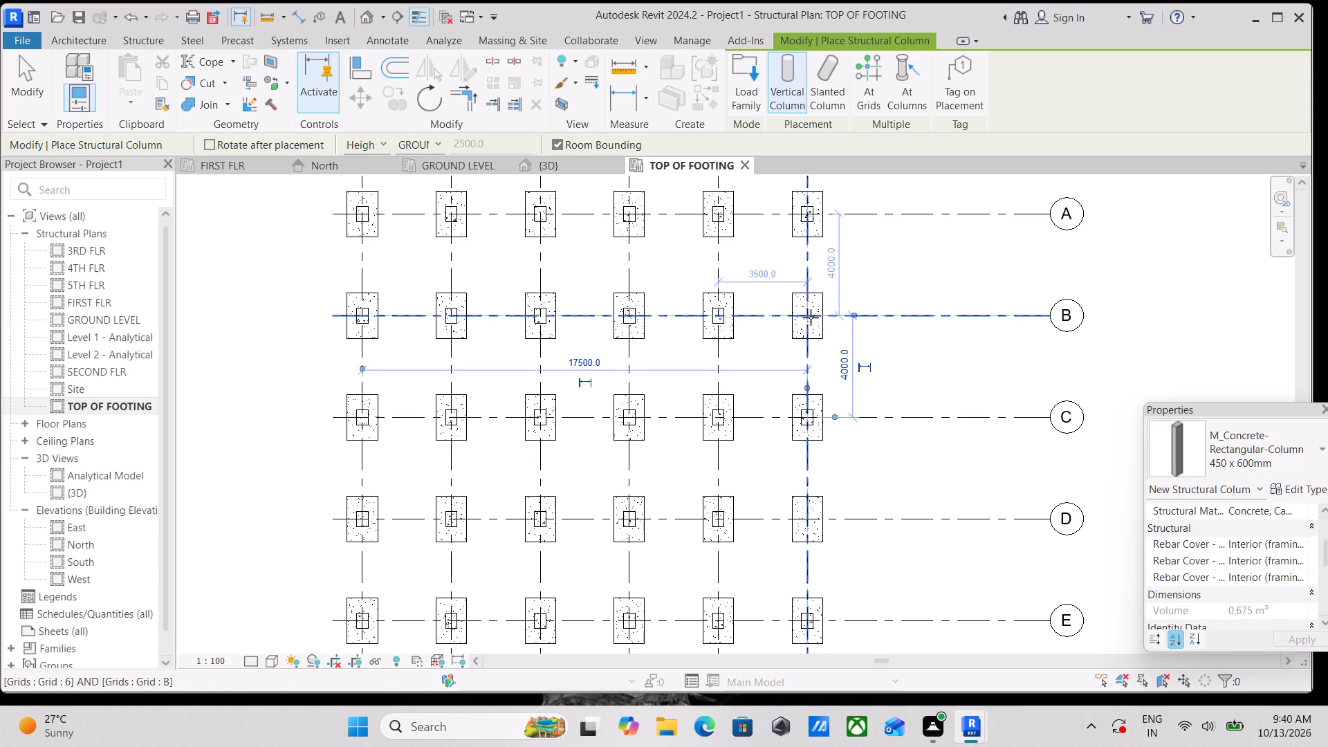
pyautogui.click(811, 314)
pyautogui.scroll(-3, 811, 314)
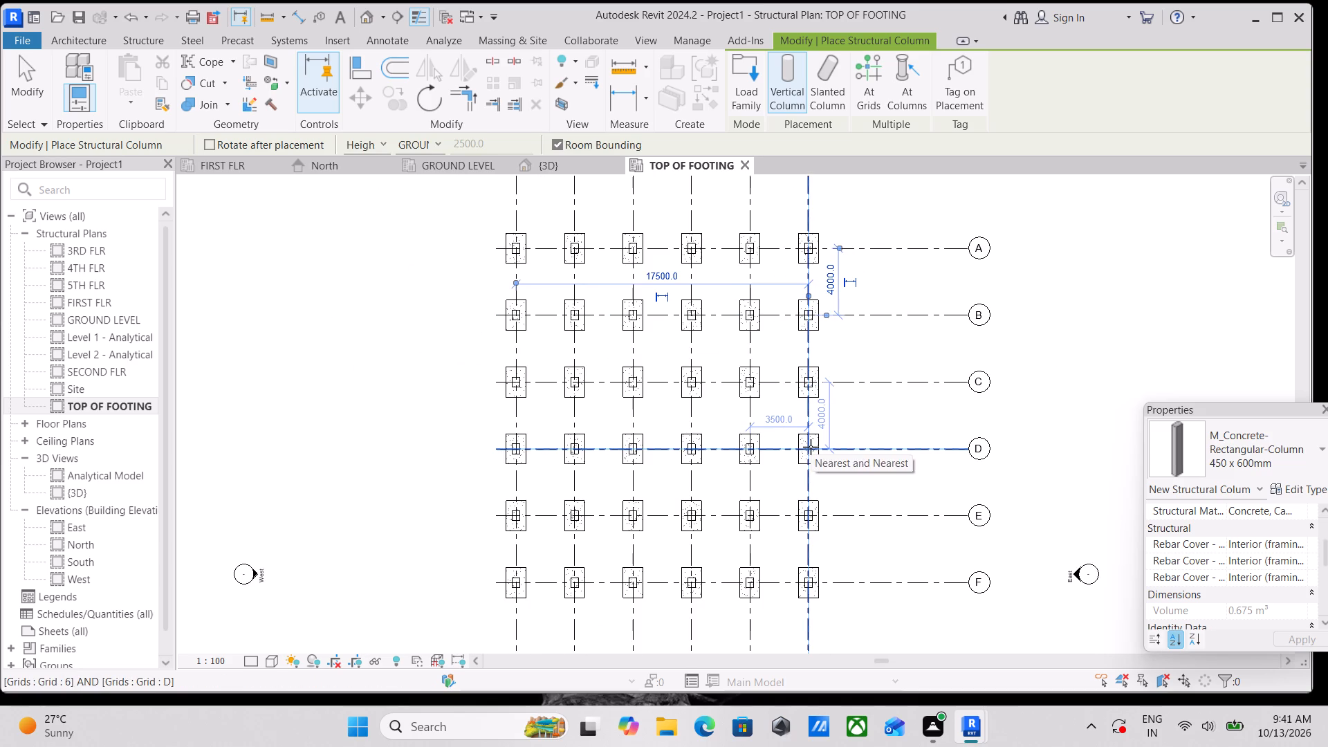
pyautogui.click(810, 448)
pyautogui.scroll(3, 842, 471)
pyautogui.scroll(-2, 832, 488)
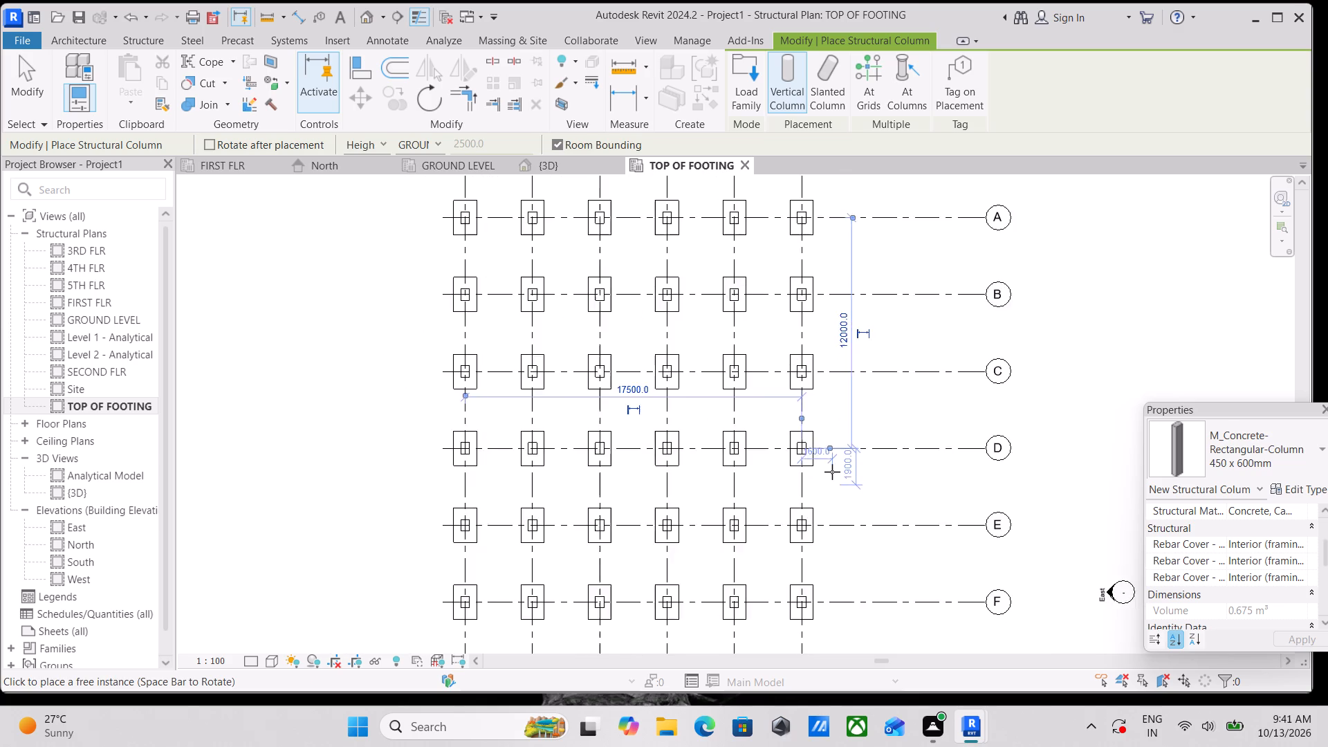
pyautogui.moveTo(832, 472); pyautogui.dragTo(863, 400, button='middle')
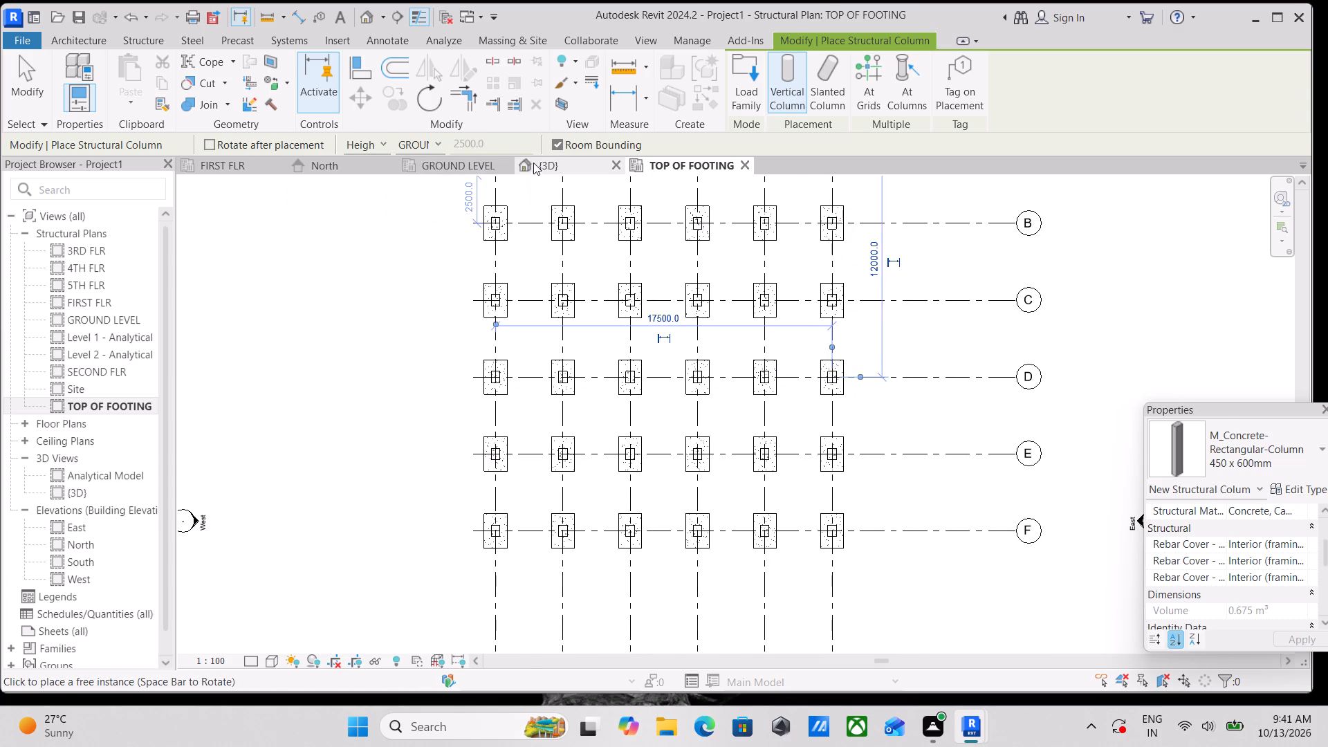
# Show the footings and columns in the {3D} view with the Shaded visual style and end column placement.
pyautogui.click(534, 165)
pyautogui.scroll(-3, 560, 286)
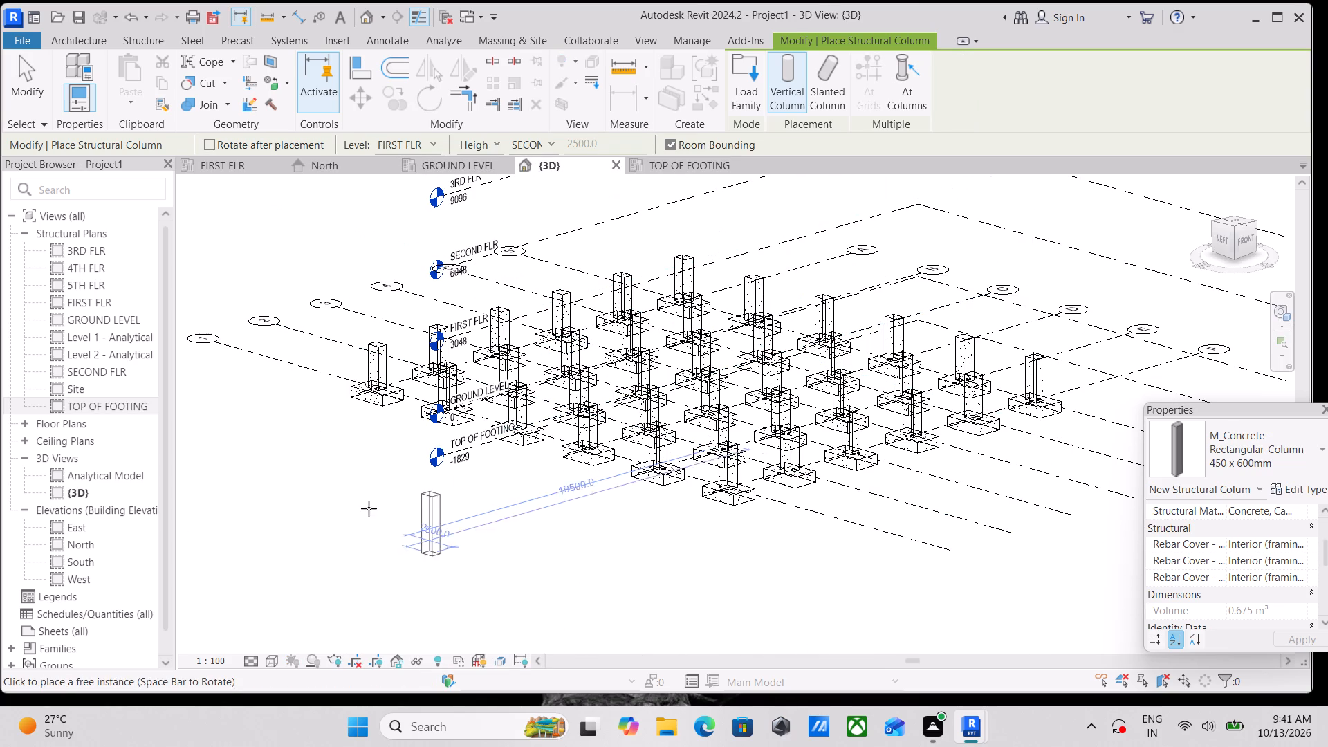
pyautogui.click(277, 661)
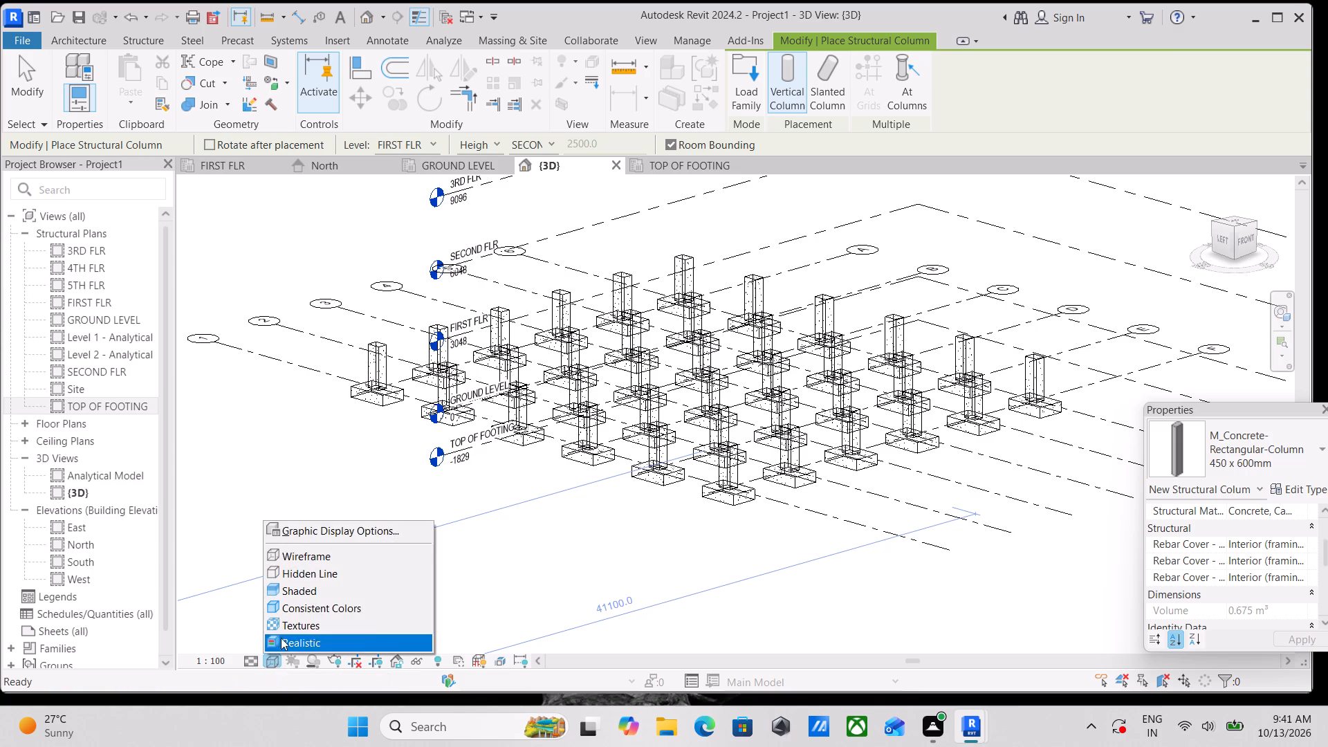
pyautogui.click(291, 590)
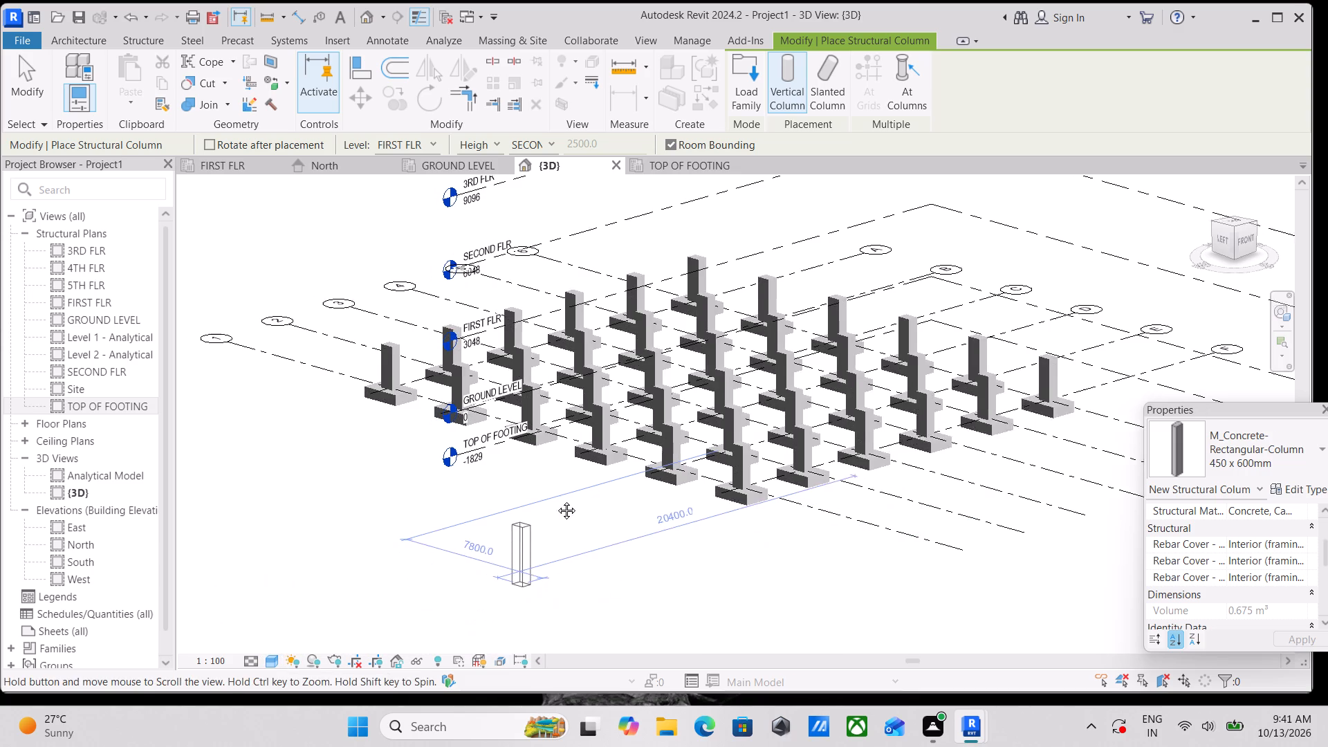
pyautogui.keyDown('shift'); pyautogui.moveTo(619, 479); pyautogui.dragTo(745, 515, button='middle'); pyautogui.keyUp('shift')
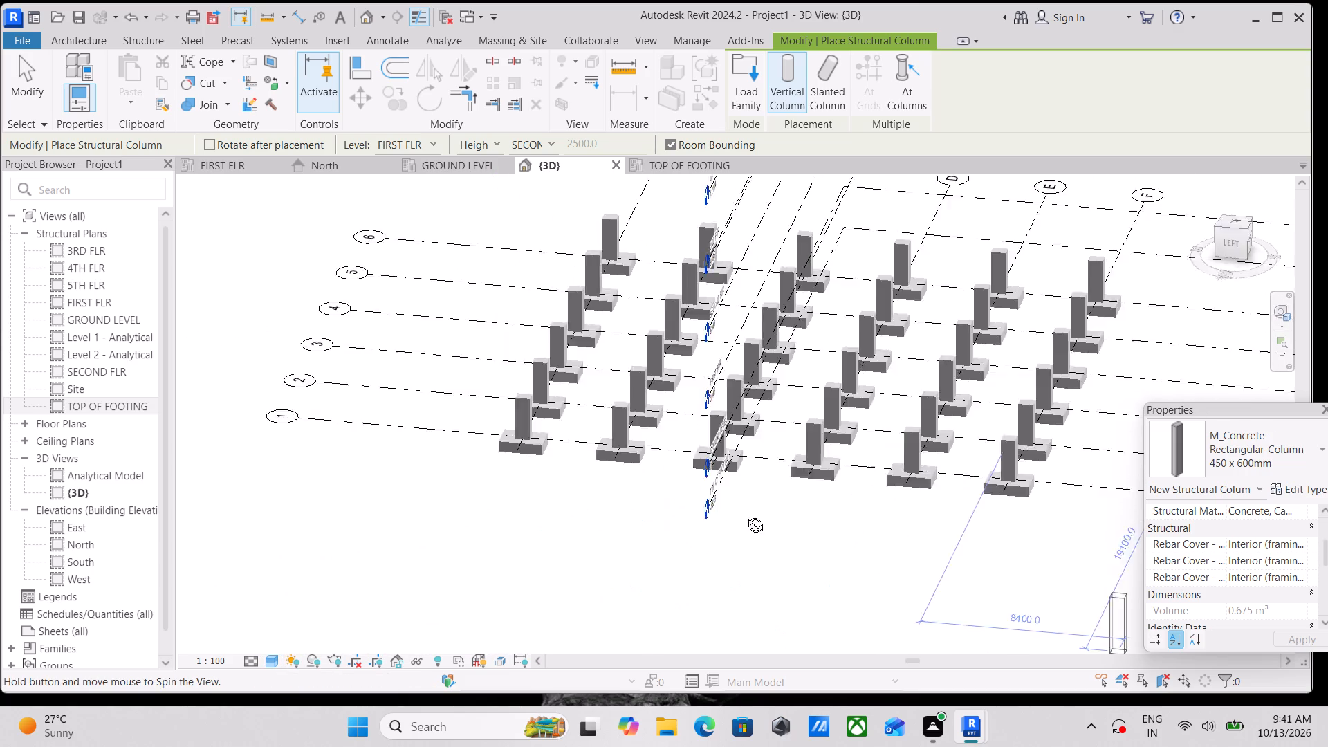
pyautogui.keyDown('shift'); pyautogui.moveTo(745, 515); pyautogui.dragTo(781, 497, button='middle'); pyautogui.keyUp('shift')
pyautogui.scroll(3, 699, 403)
pyautogui.press('Escape')
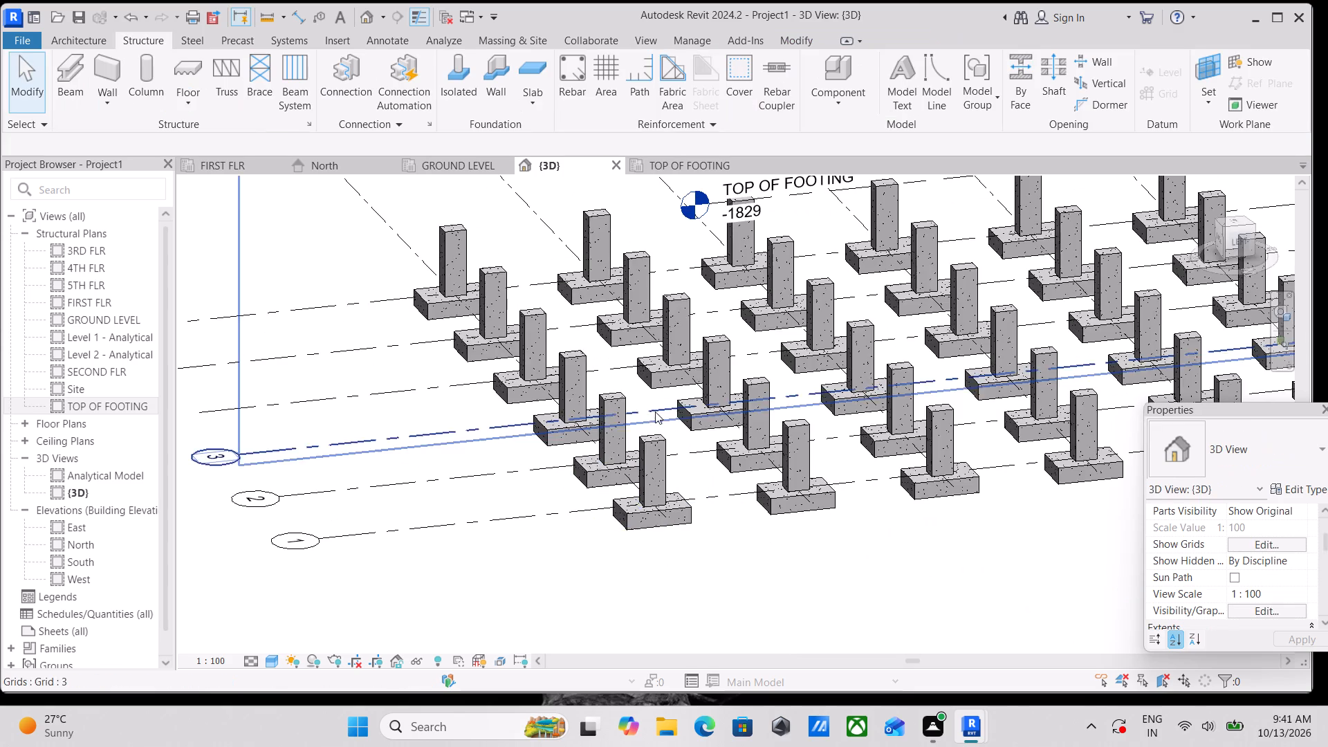
pyautogui.scroll(-3, 690, 404)
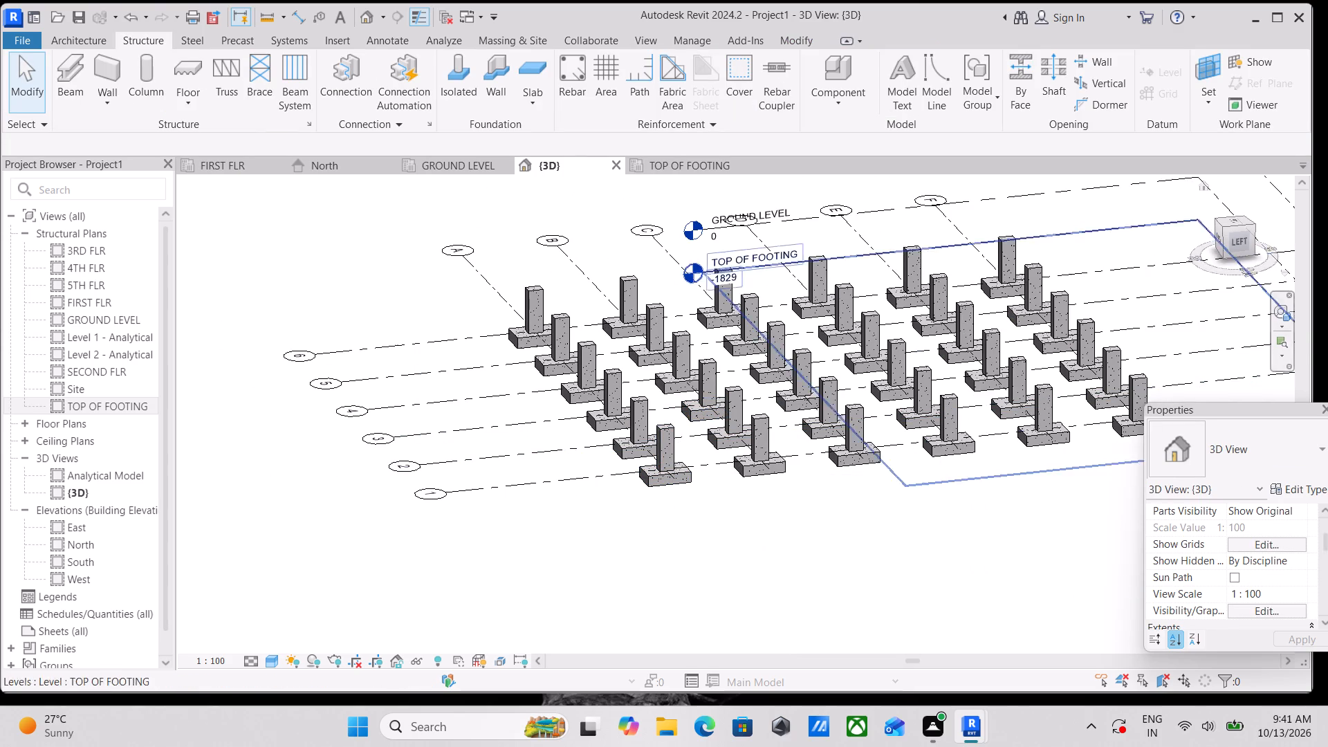
# Orient the 3D view to the LEFT face and extend the head end of the FIRST FLR level line out past grid A.
pyautogui.click(1241, 243)
pyautogui.scroll(3, 791, 394)
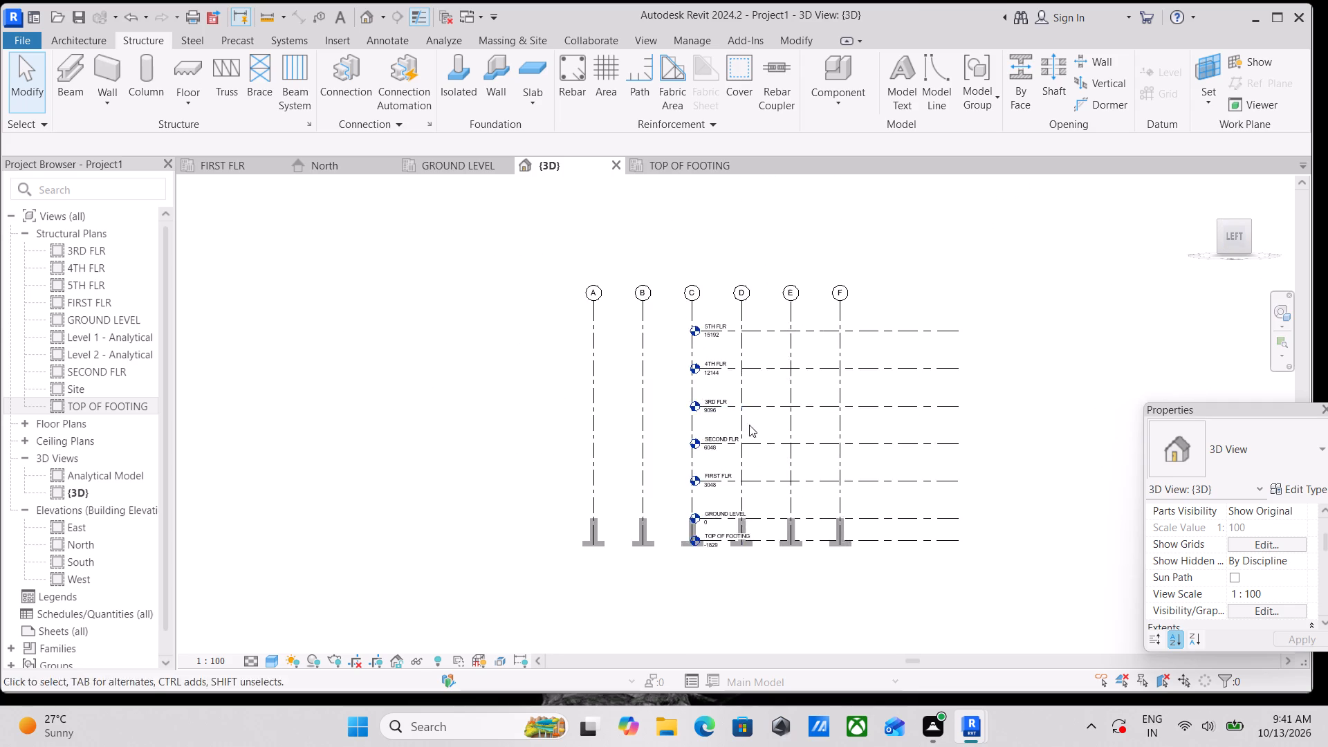
pyautogui.scroll(5, 687, 523)
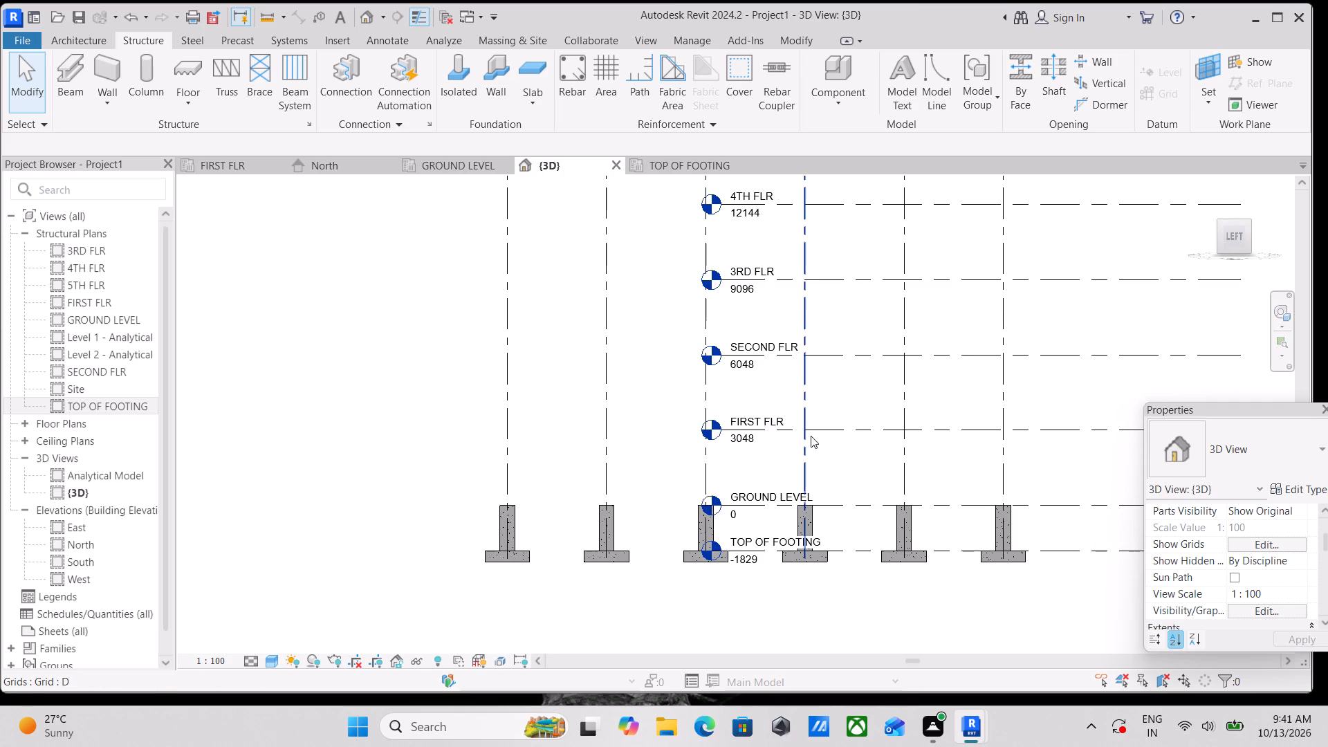
pyautogui.press('Escape')
pyautogui.press('Escape')
pyautogui.click(788, 427)
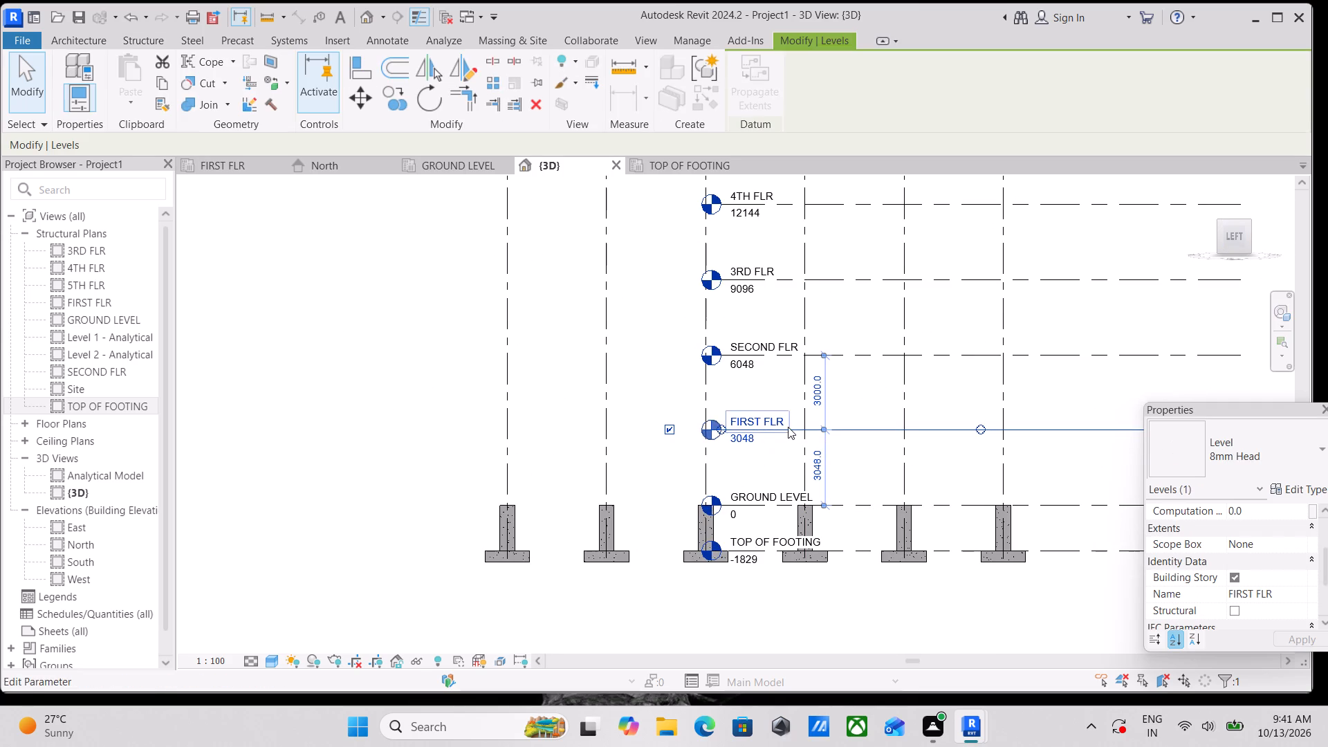
pyautogui.click(723, 430)
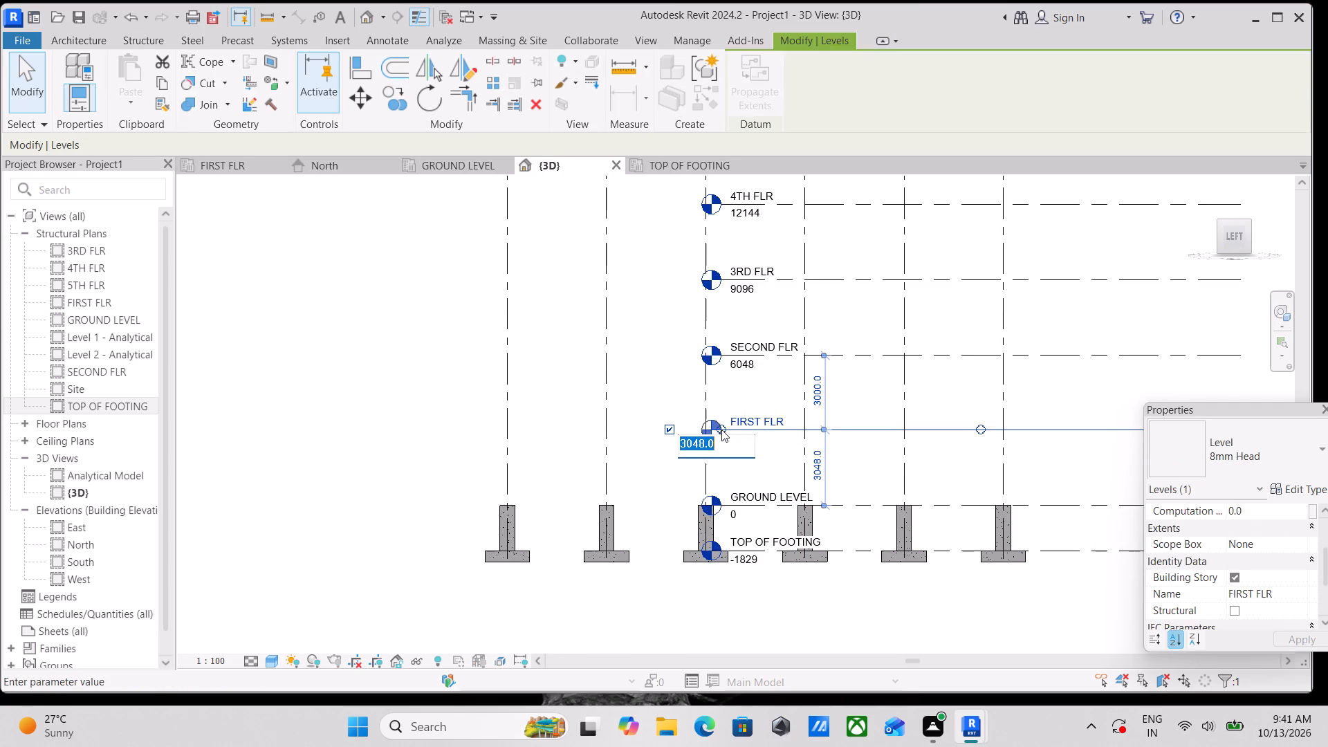
pyautogui.press('Escape')
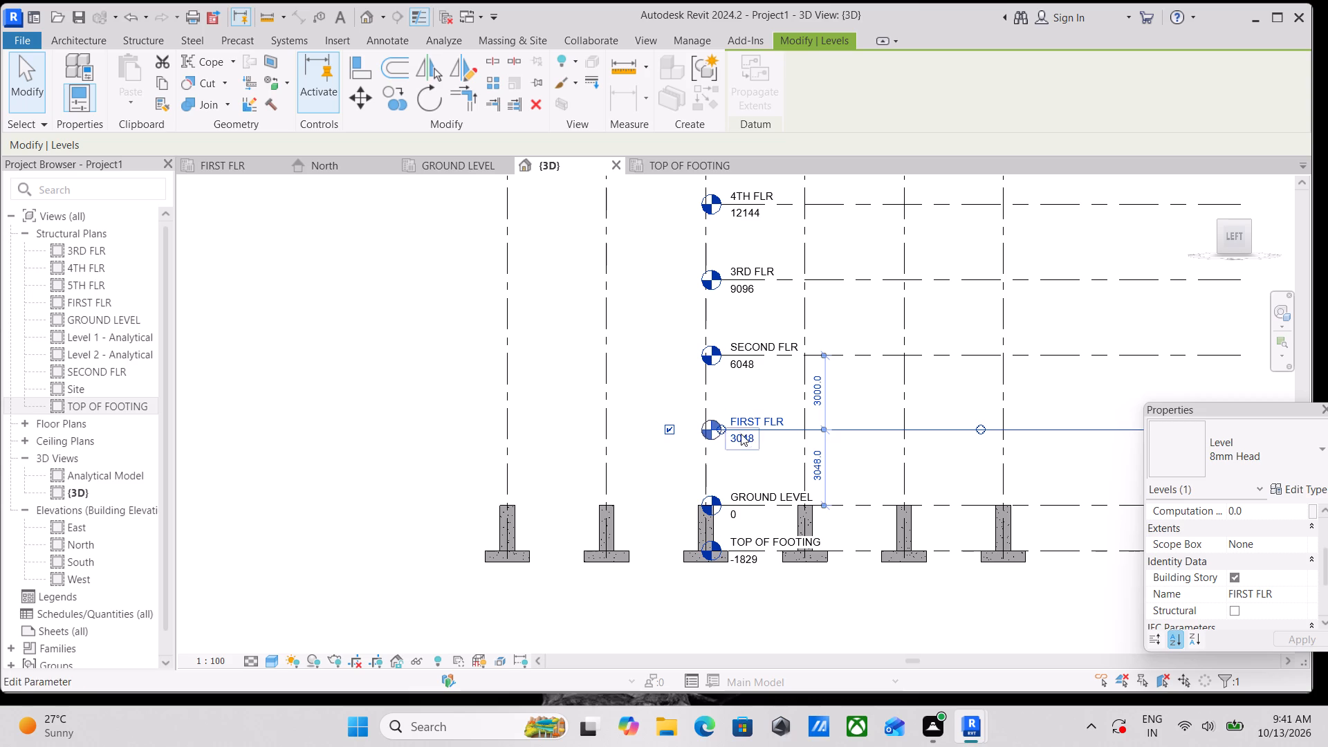
pyautogui.scroll(7, 719, 435)
pyautogui.moveTo(730, 421); pyautogui.dragTo(418, 429)
pyautogui.scroll(-4, 425, 428)
pyautogui.scroll(-1, 504, 387)
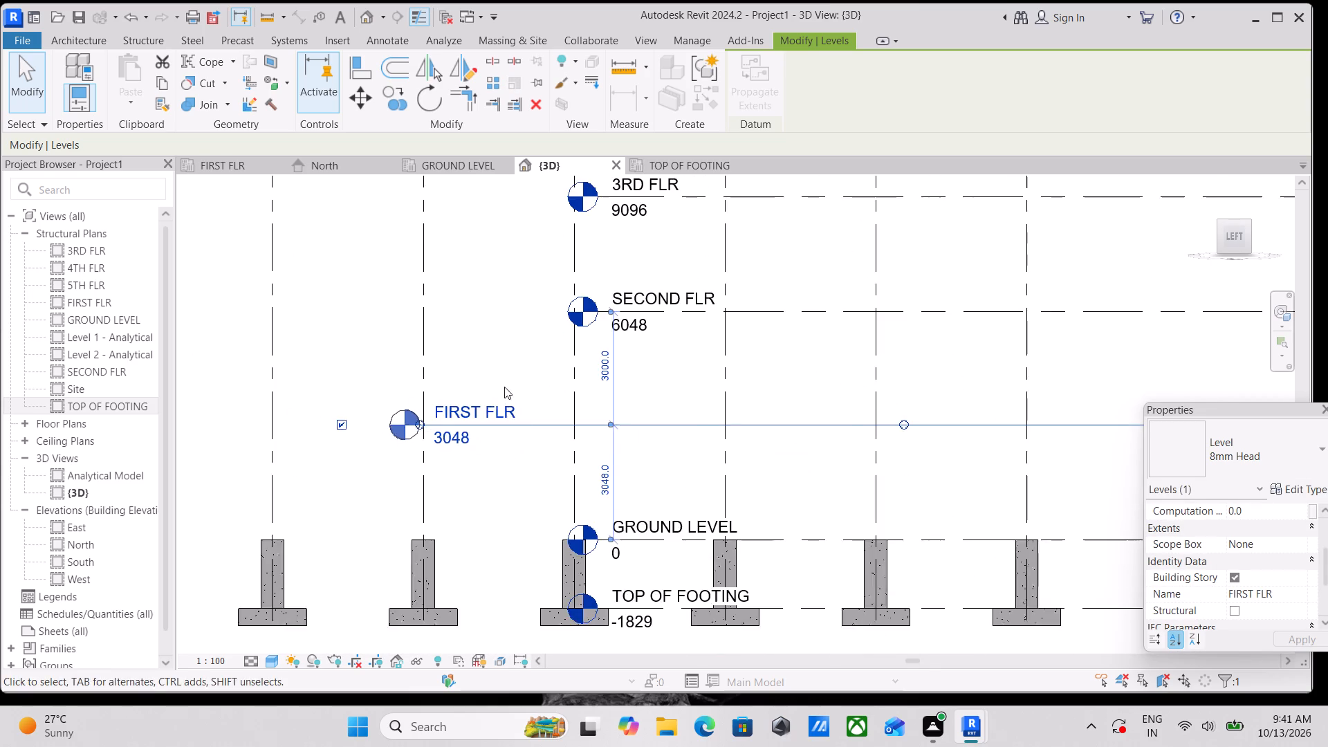
pyautogui.scroll(-2, 504, 387)
pyautogui.moveTo(504, 387); pyautogui.dragTo(813, 342, button='middle')
pyautogui.scroll(10, 738, 374)
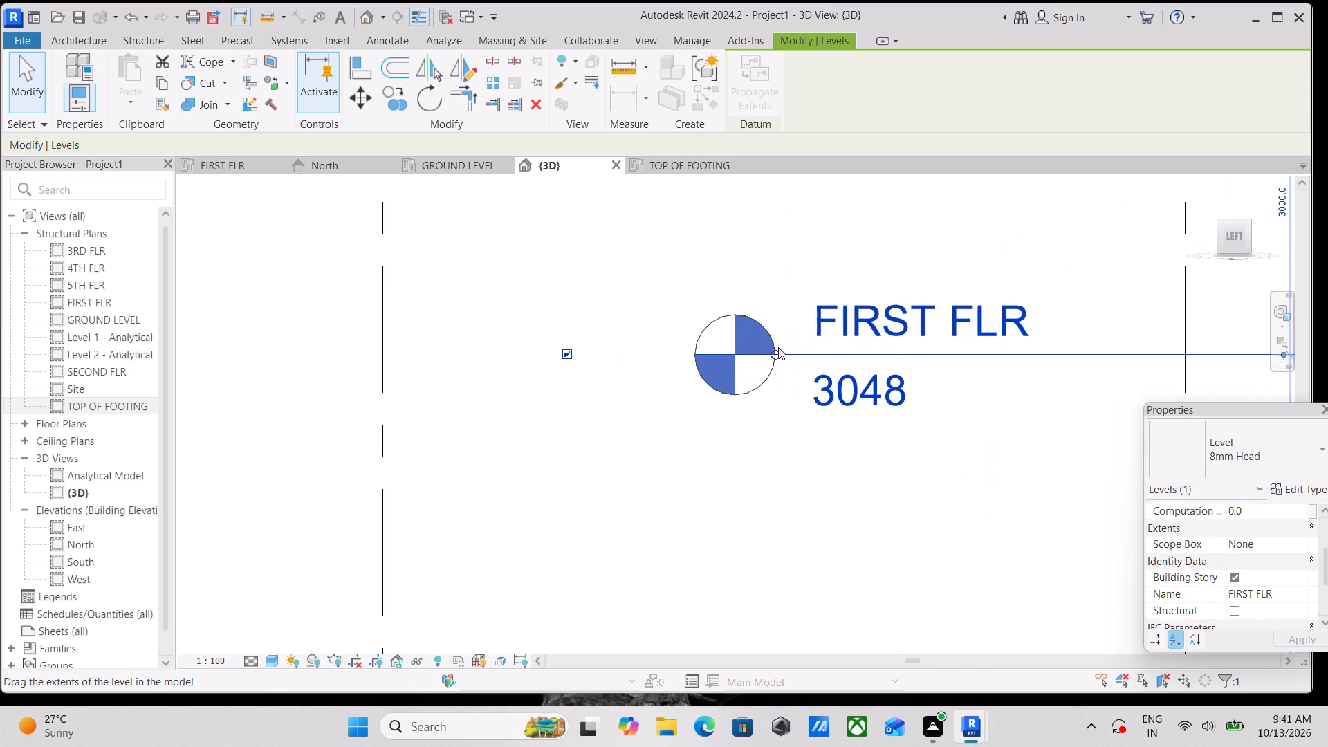
pyautogui.moveTo(775, 355); pyautogui.dragTo(309, 400)
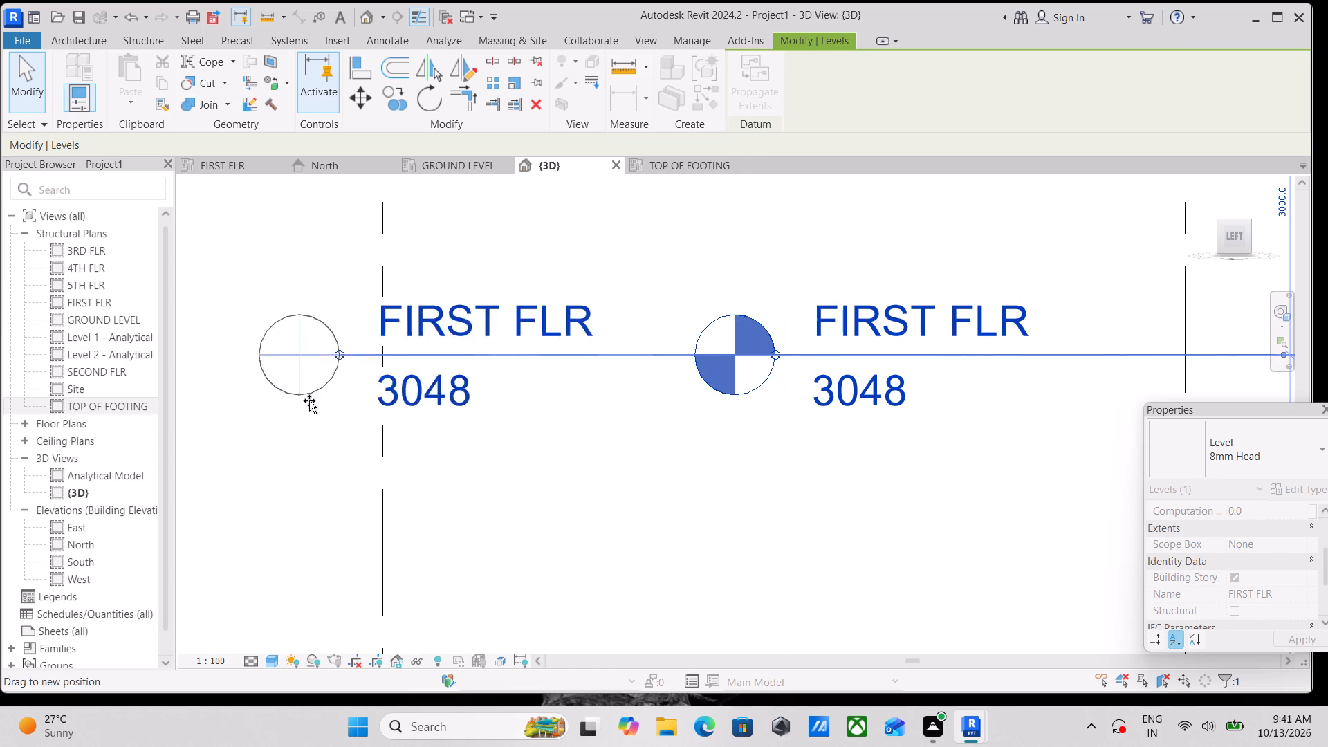
pyautogui.moveTo(309, 400); pyautogui.dragTo(247, 405)
# Extend the head end of the GROUND LEVEL line past grid A, further out than the FIRST FLR head.
pyautogui.scroll(-3, 360, 400)
pyautogui.scroll(-4, 506, 439)
pyautogui.scroll(-1, 610, 445)
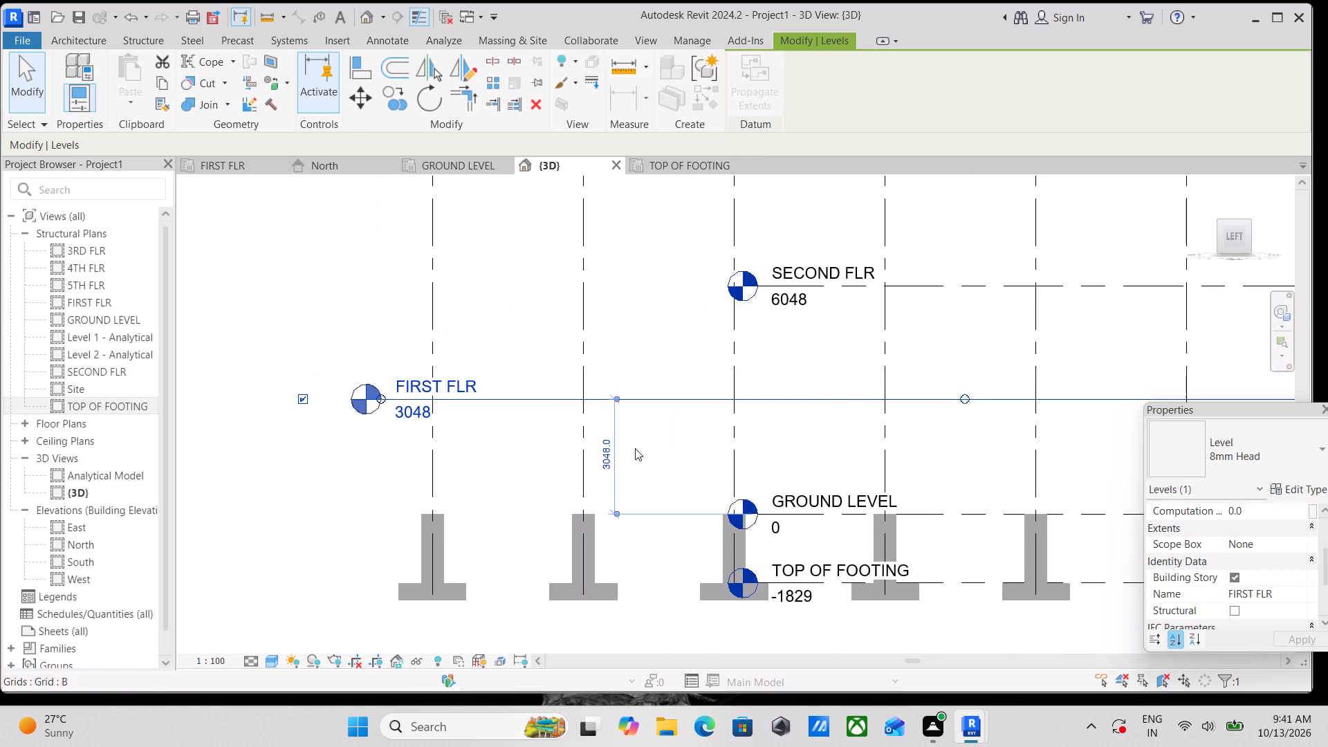
pyautogui.scroll(4, 777, 497)
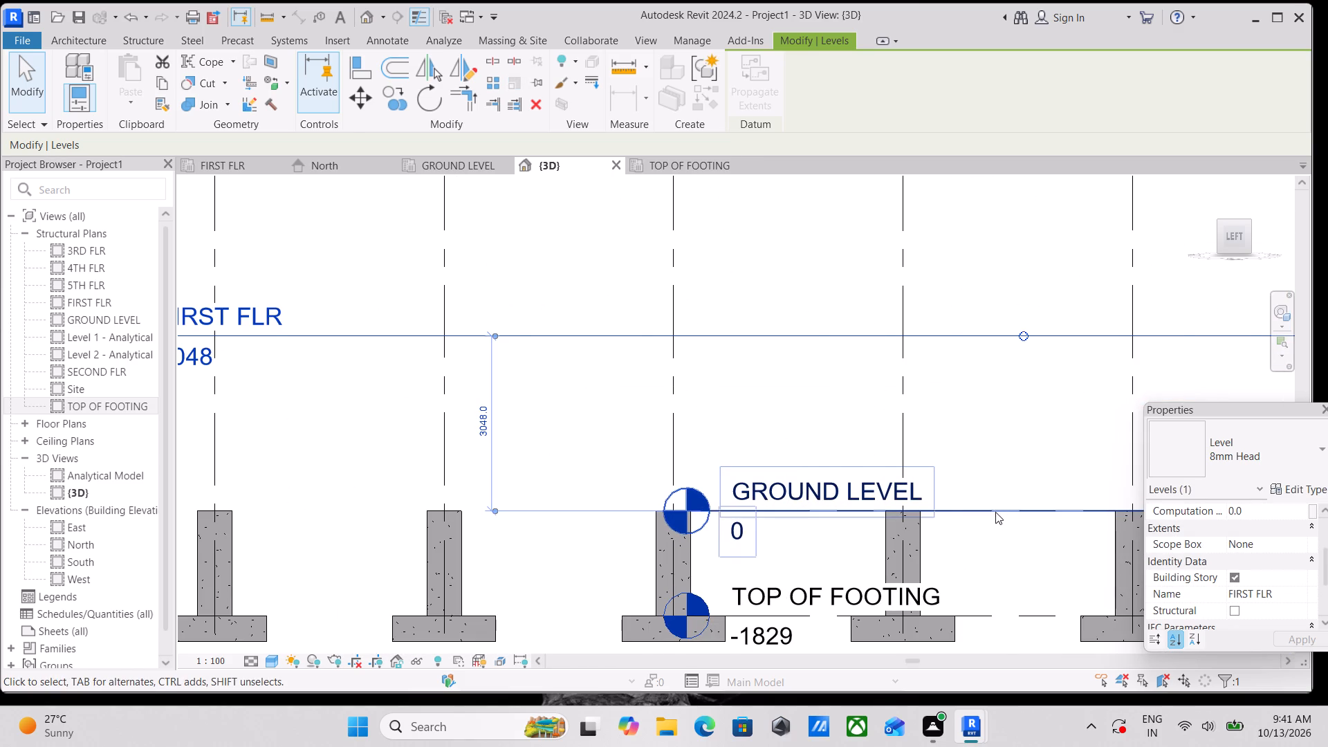
pyautogui.click(995, 511)
pyautogui.scroll(2, 791, 531)
pyautogui.scroll(-6, 803, 522)
pyautogui.moveTo(810, 519); pyautogui.dragTo(938, 472, button='middle')
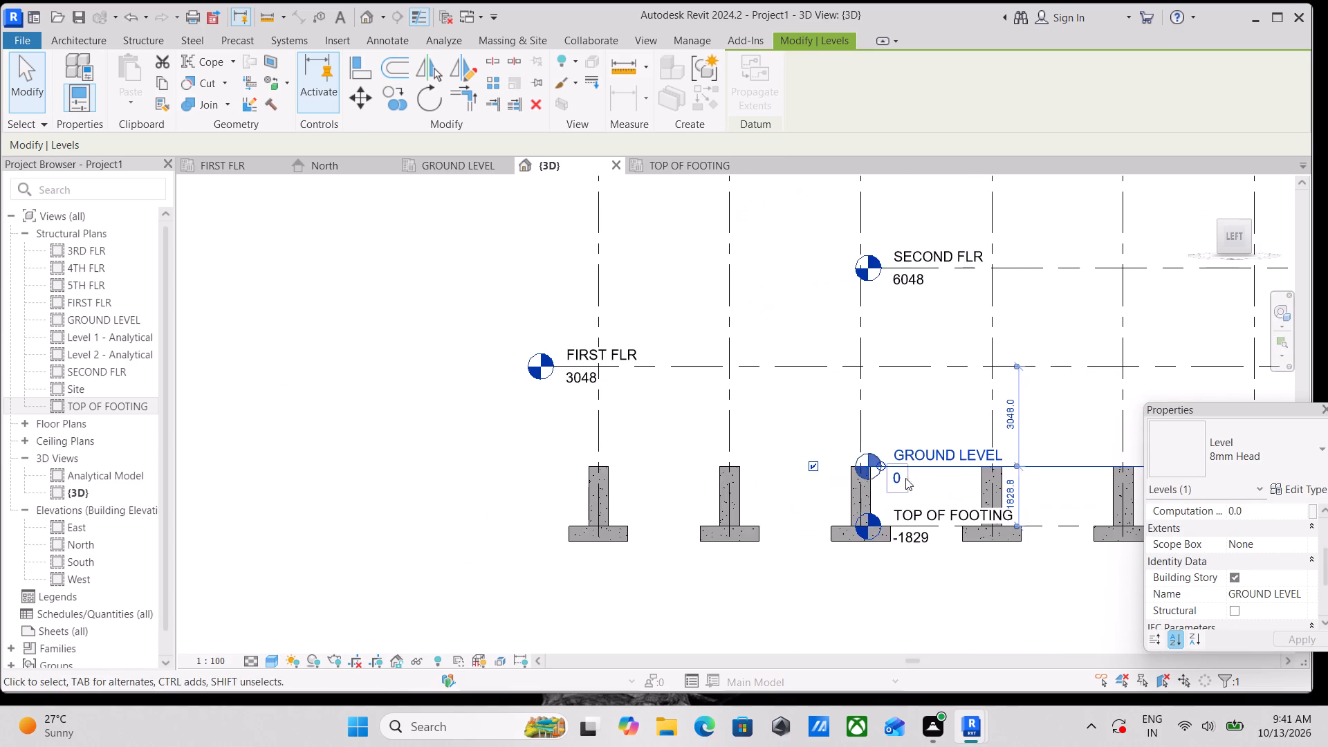
pyautogui.scroll(2, 897, 475)
pyautogui.moveTo(876, 465); pyautogui.dragTo(699, 466)
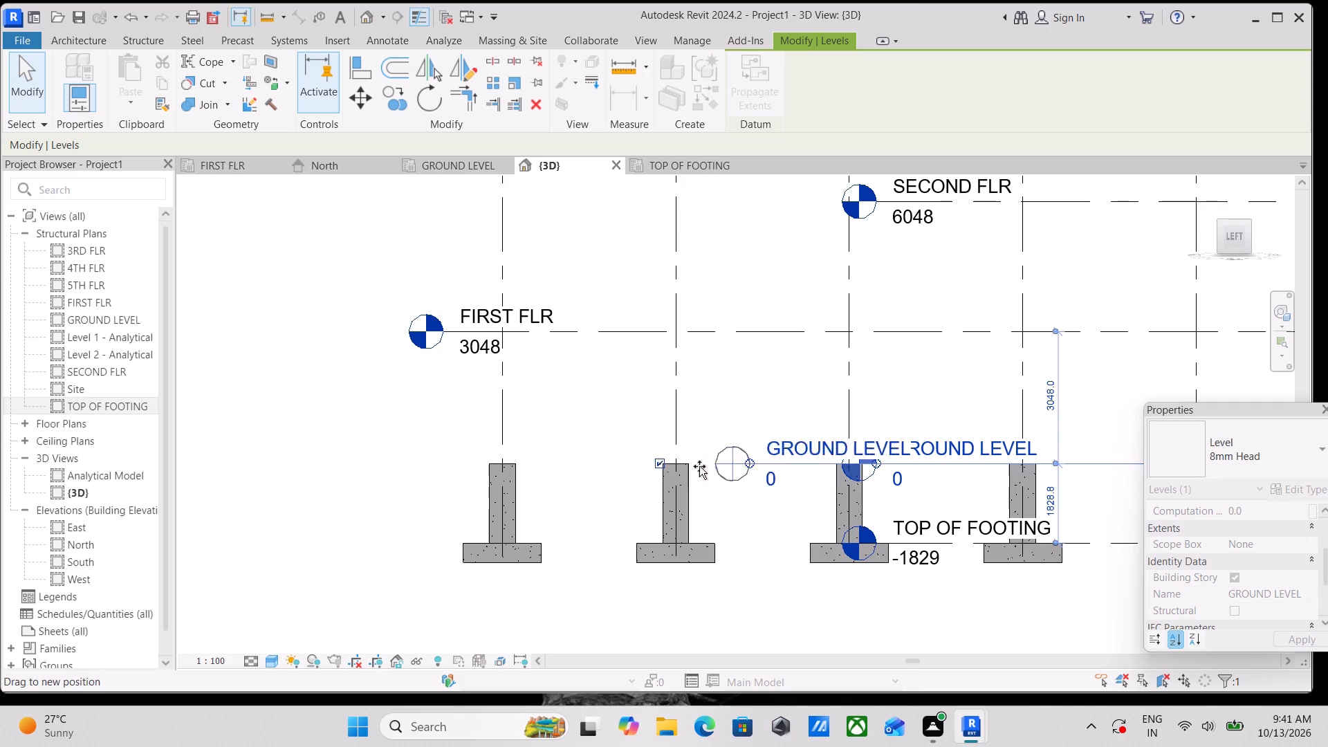
pyautogui.moveTo(699, 466); pyautogui.dragTo(321, 464)
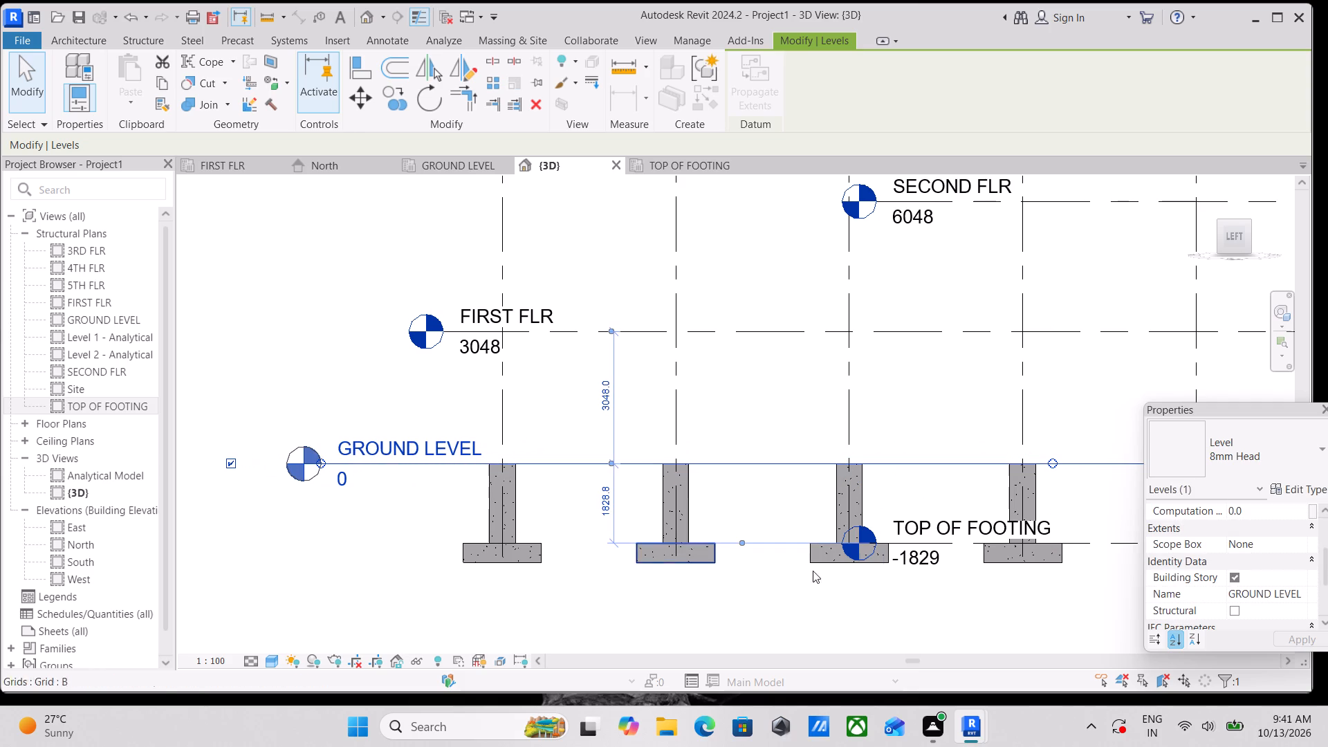
# Extend the head end of the TOP OF FOOTING level line past grid A, roughly in line with the GROUND LEVEL head.
pyautogui.click(966, 542)
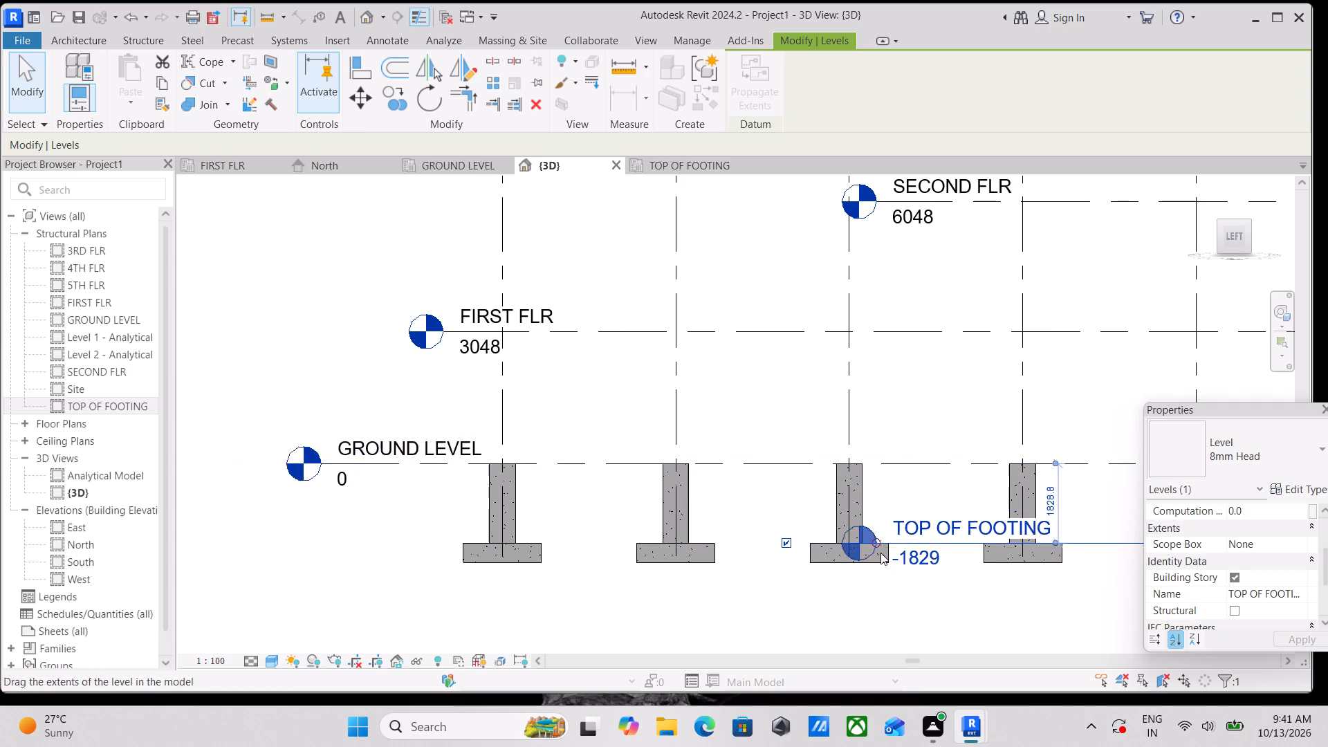
pyautogui.scroll(3, 880, 553)
pyautogui.moveTo(877, 536); pyautogui.dragTo(414, 517)
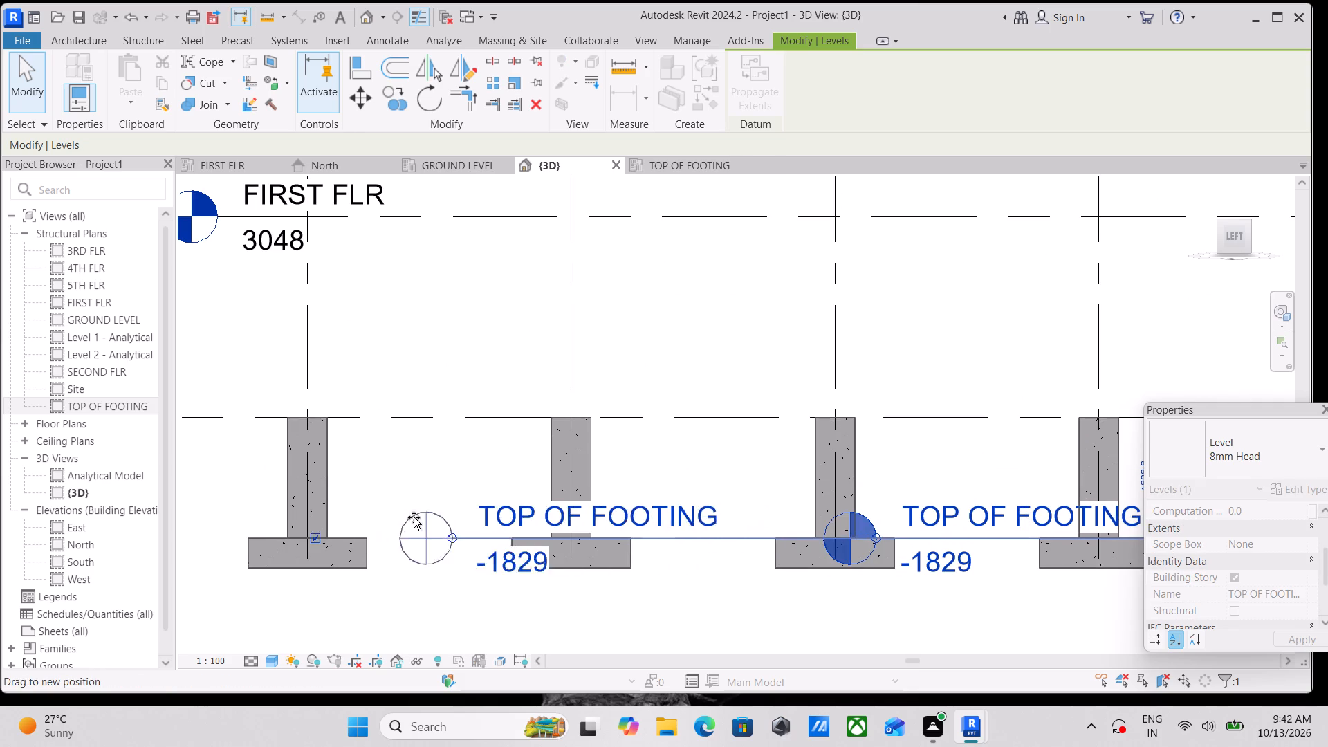
pyautogui.moveTo(414, 517); pyautogui.dragTo(199, 517)
pyautogui.scroll(-4, 528, 508)
pyautogui.moveTo(555, 494); pyautogui.dragTo(692, 456, button='middle')
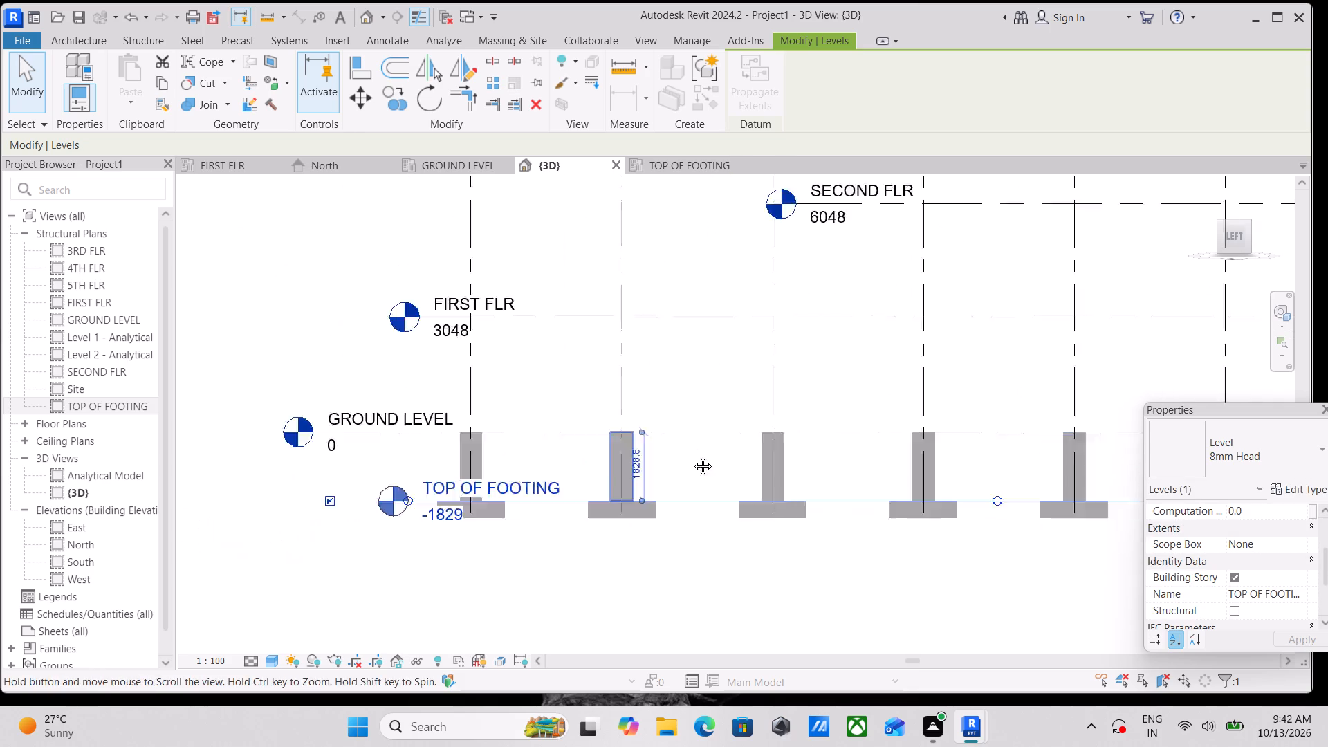
pyautogui.moveTo(692, 456); pyautogui.dragTo(700, 452, button='middle')
pyautogui.scroll(3, 496, 483)
pyautogui.moveTo(489, 477); pyautogui.dragTo(431, 479)
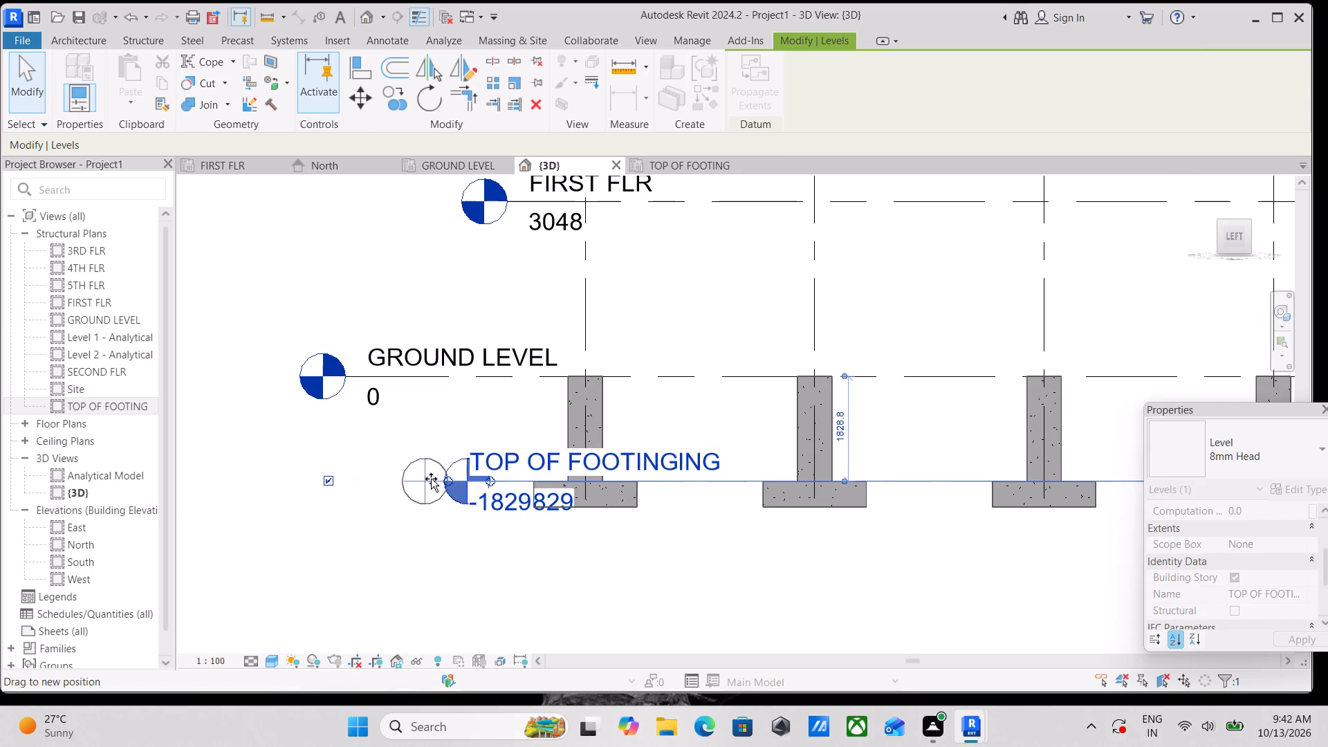
pyautogui.moveTo(431, 479); pyautogui.dragTo(339, 479)
# Extend the FIRST FLR level line's head end further out from grid A, roughly in line with the GROUND LEVEL head.
pyautogui.scroll(-4, 601, 314)
pyautogui.moveTo(690, 274); pyautogui.dragTo(690, 456, button='middle')
pyautogui.scroll(-2, 694, 447)
pyautogui.moveTo(694, 447); pyautogui.dragTo(681, 486, button='middle')
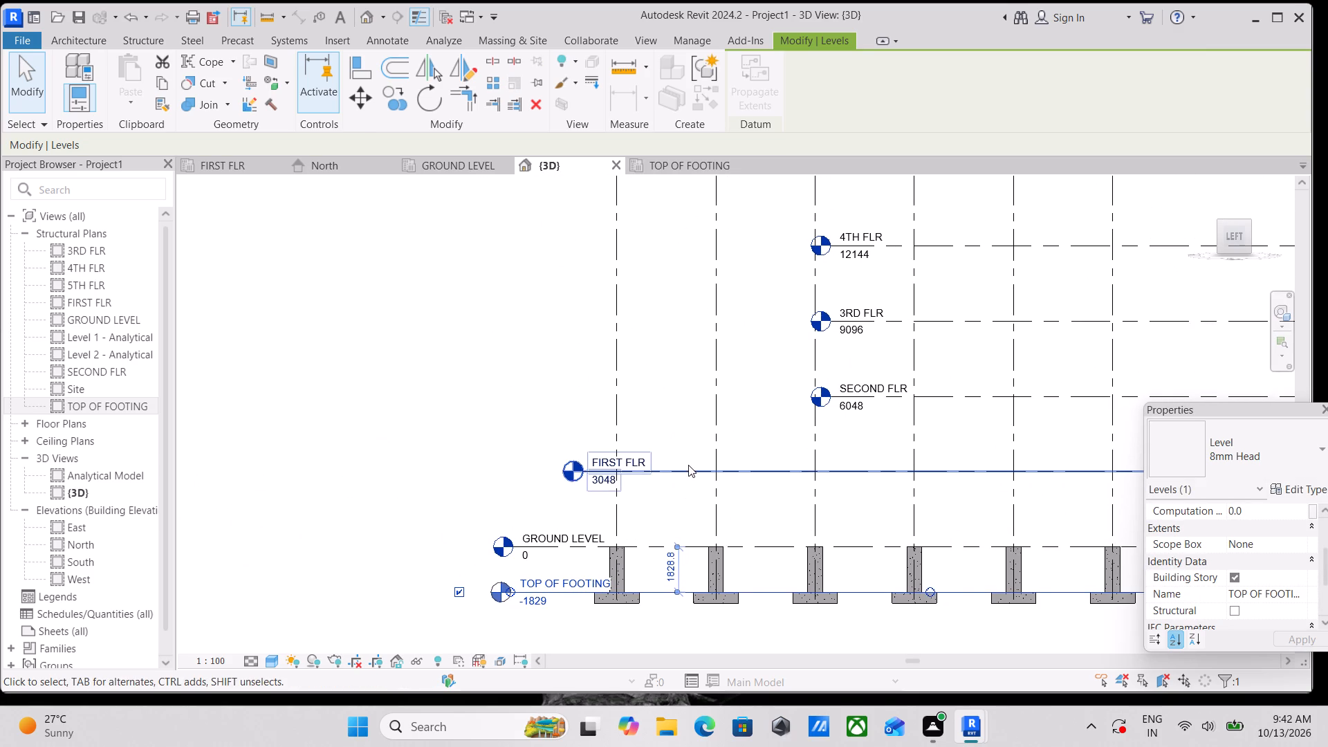
pyautogui.click(688, 469)
pyautogui.scroll(6, 685, 471)
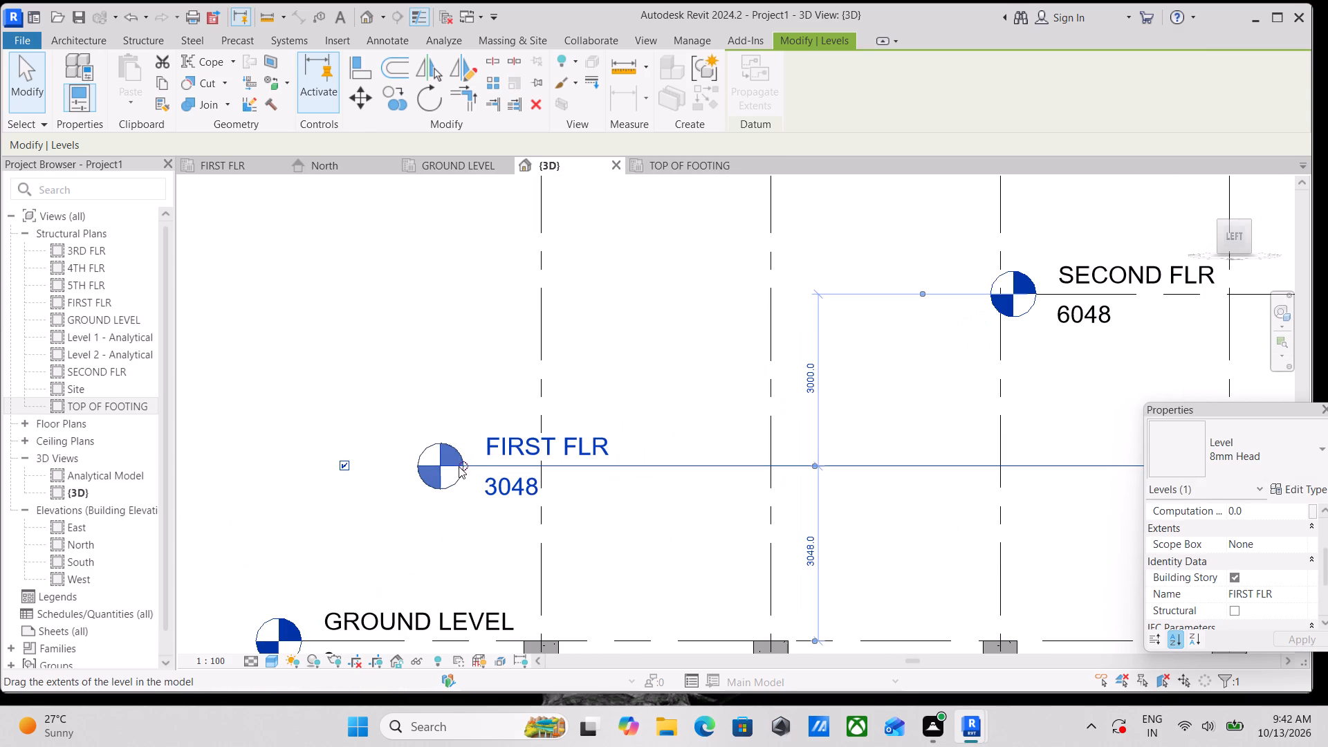
pyautogui.click(459, 466)
pyautogui.moveTo(464, 466); pyautogui.dragTo(458, 466)
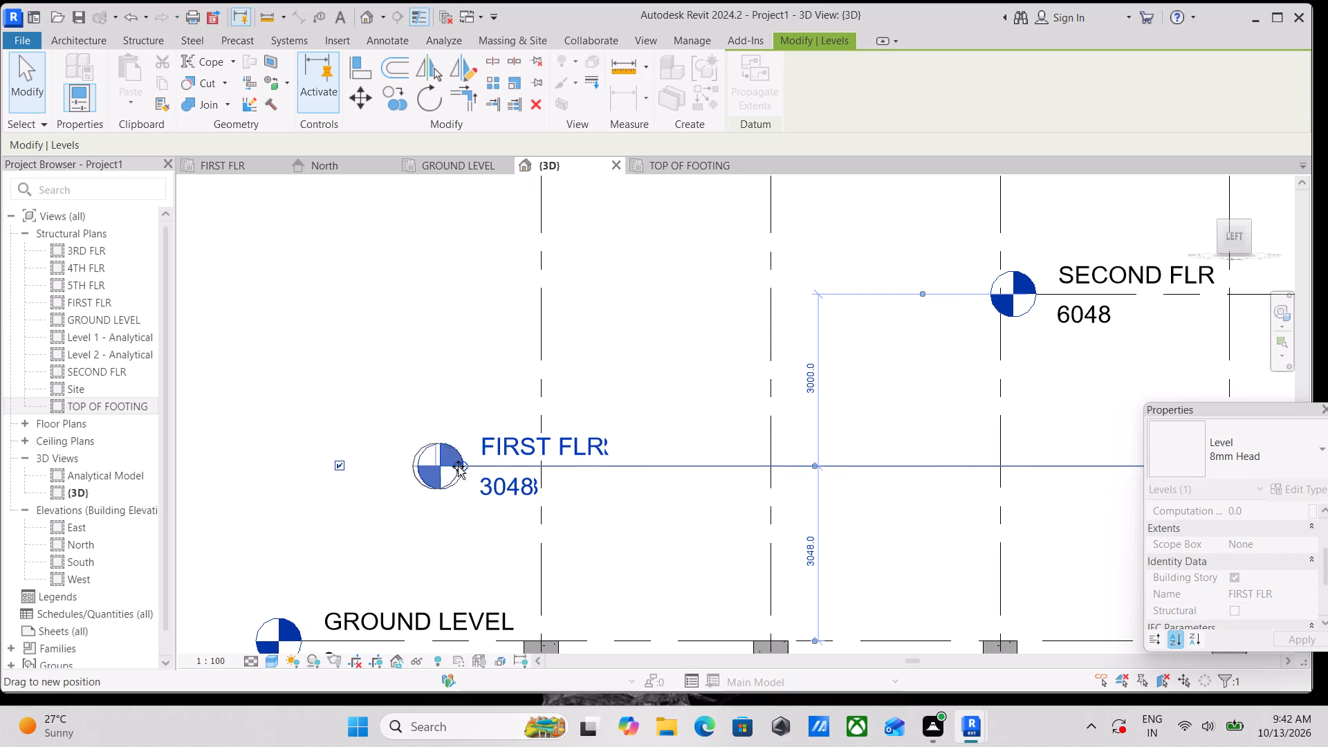
pyautogui.moveTo(458, 466); pyautogui.dragTo(314, 471)
# Extend the head end of the SECOND FLR level line out past grid A, roughly above the FIRST FLR head.
pyautogui.scroll(-6, 377, 427)
pyautogui.moveTo(609, 369); pyautogui.dragTo(568, 470, button='middle')
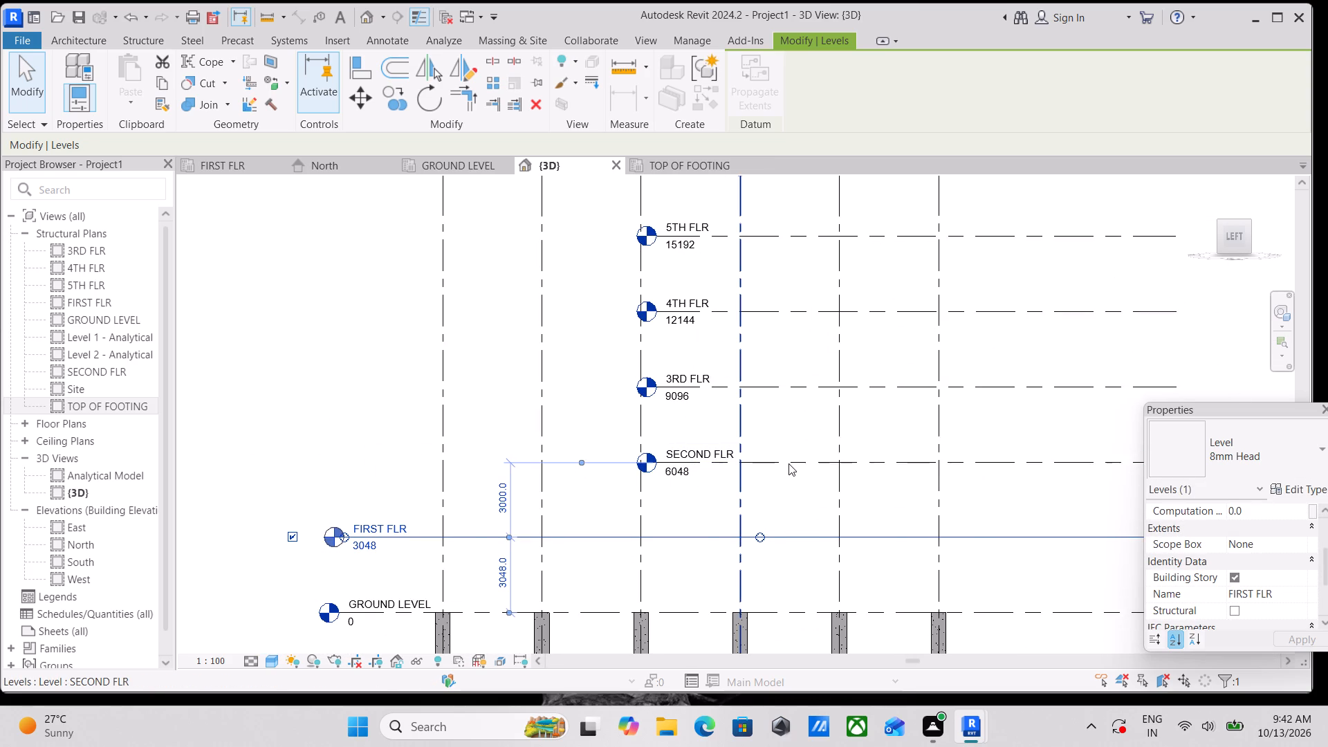
pyautogui.click(791, 461)
pyautogui.scroll(3, 777, 461)
pyautogui.scroll(2, 692, 468)
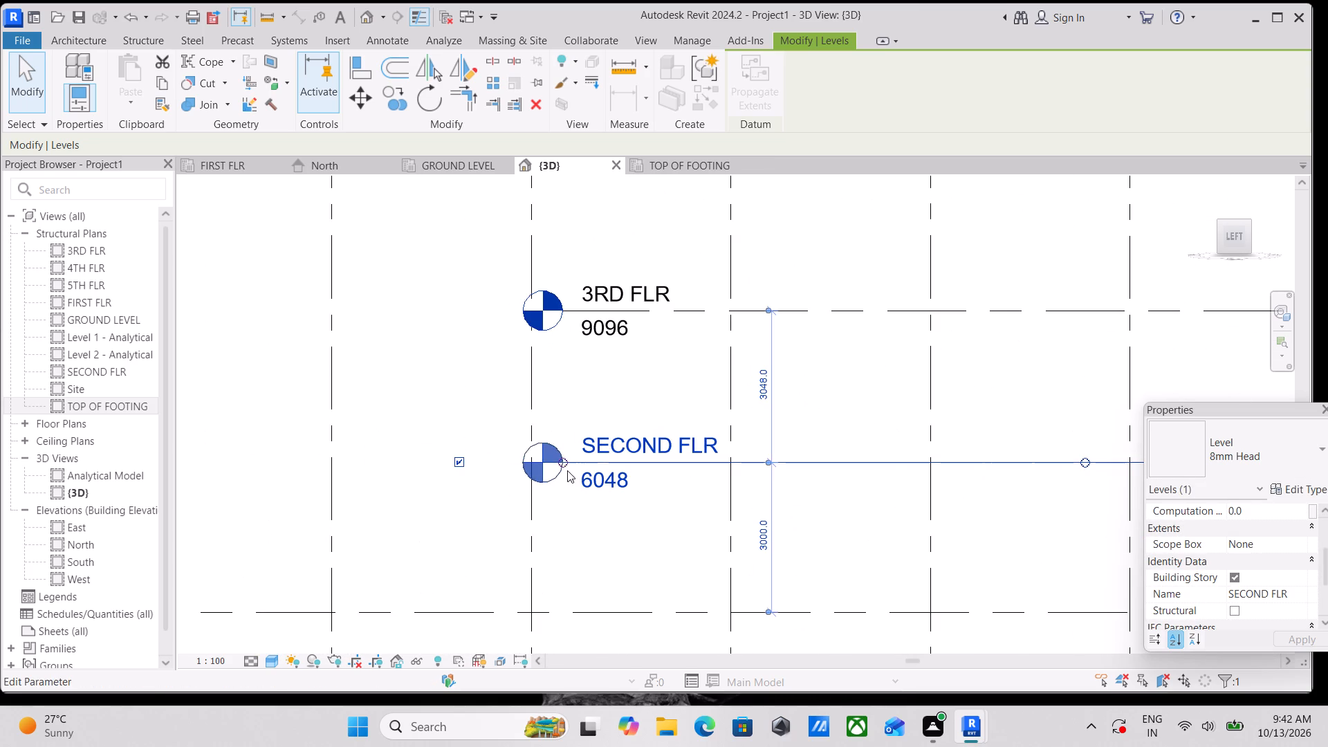
pyautogui.moveTo(565, 462); pyautogui.dragTo(213, 464)
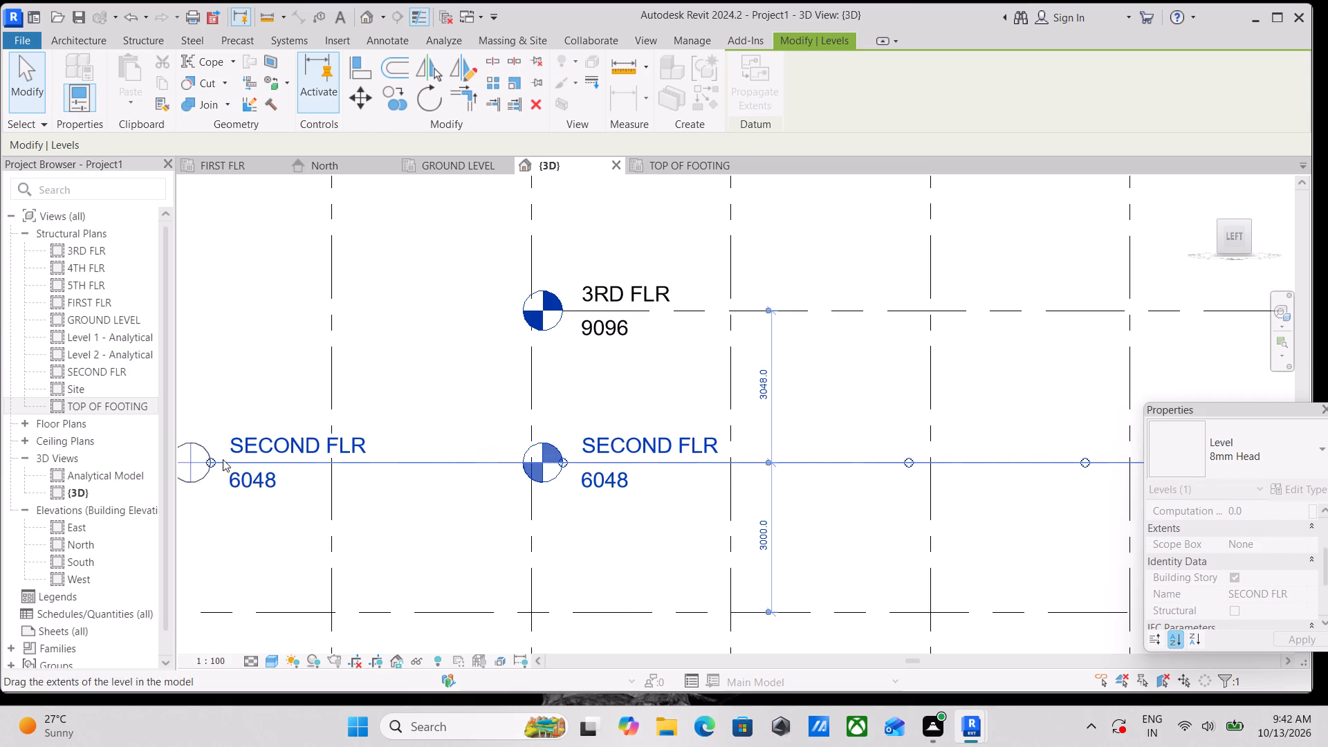
pyautogui.scroll(-2, 417, 373)
pyautogui.moveTo(417, 373); pyautogui.dragTo(654, 314, button='middle')
pyautogui.scroll(3, 439, 382)
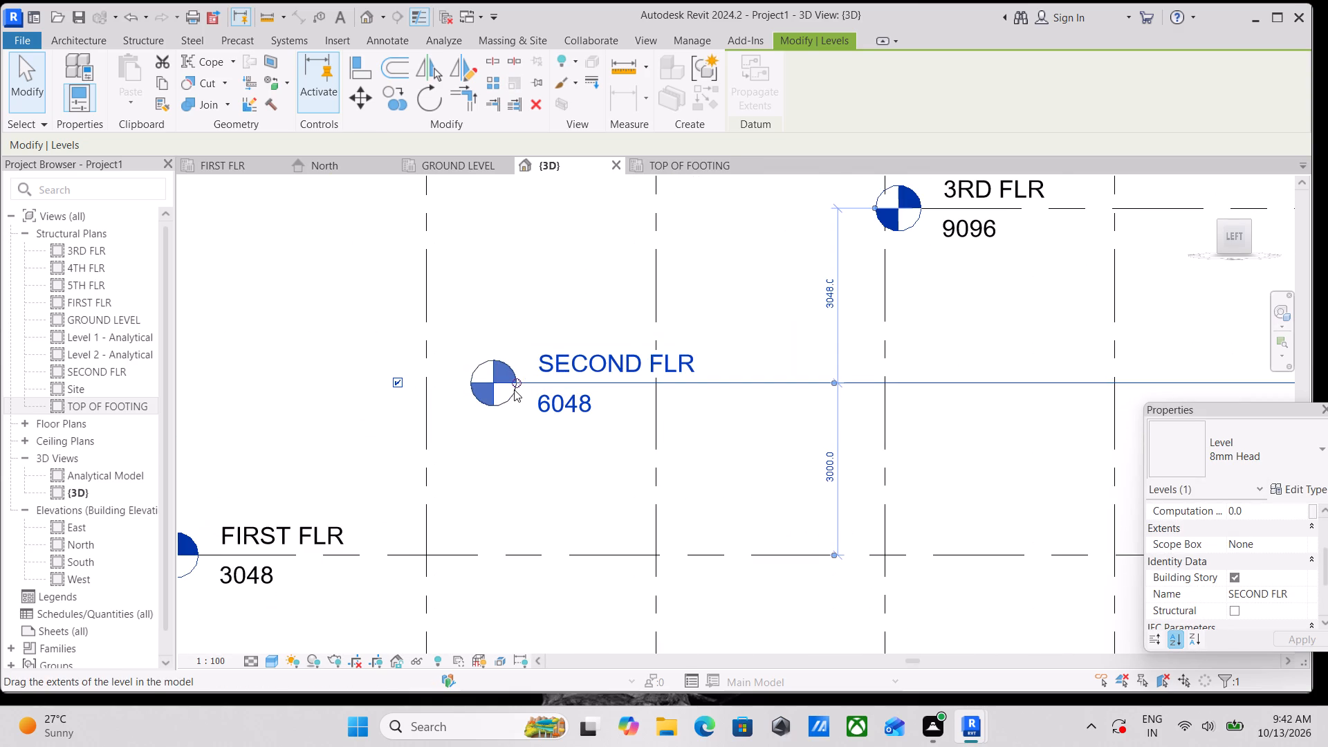
pyautogui.moveTo(517, 382); pyautogui.dragTo(311, 394)
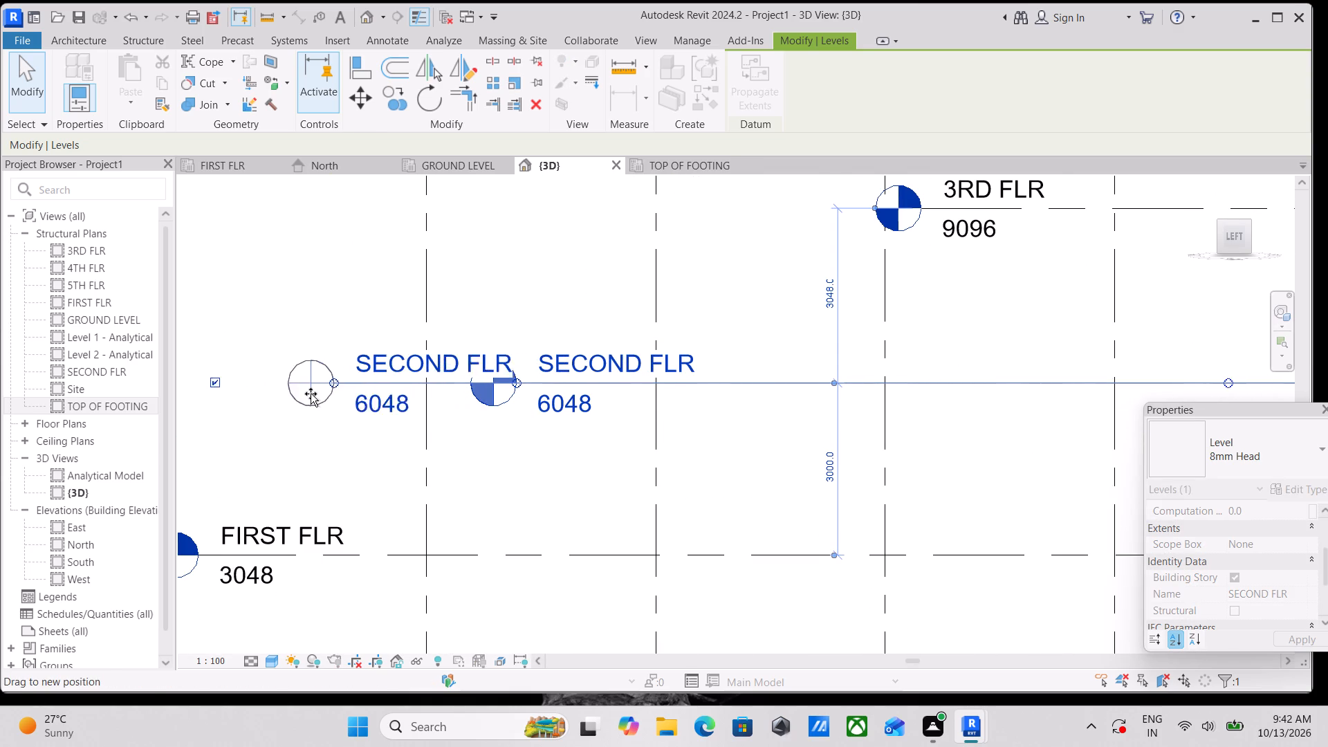
pyautogui.moveTo(311, 394); pyautogui.dragTo(191, 404)
# Extend the head end of the 3RD FLR level line past grid A, roughly above the SECOND FLR head.
pyautogui.scroll(-5, 396, 351)
pyautogui.moveTo(474, 333); pyautogui.dragTo(441, 412, button='middle')
pyautogui.click(807, 355)
pyautogui.scroll(3, 731, 358)
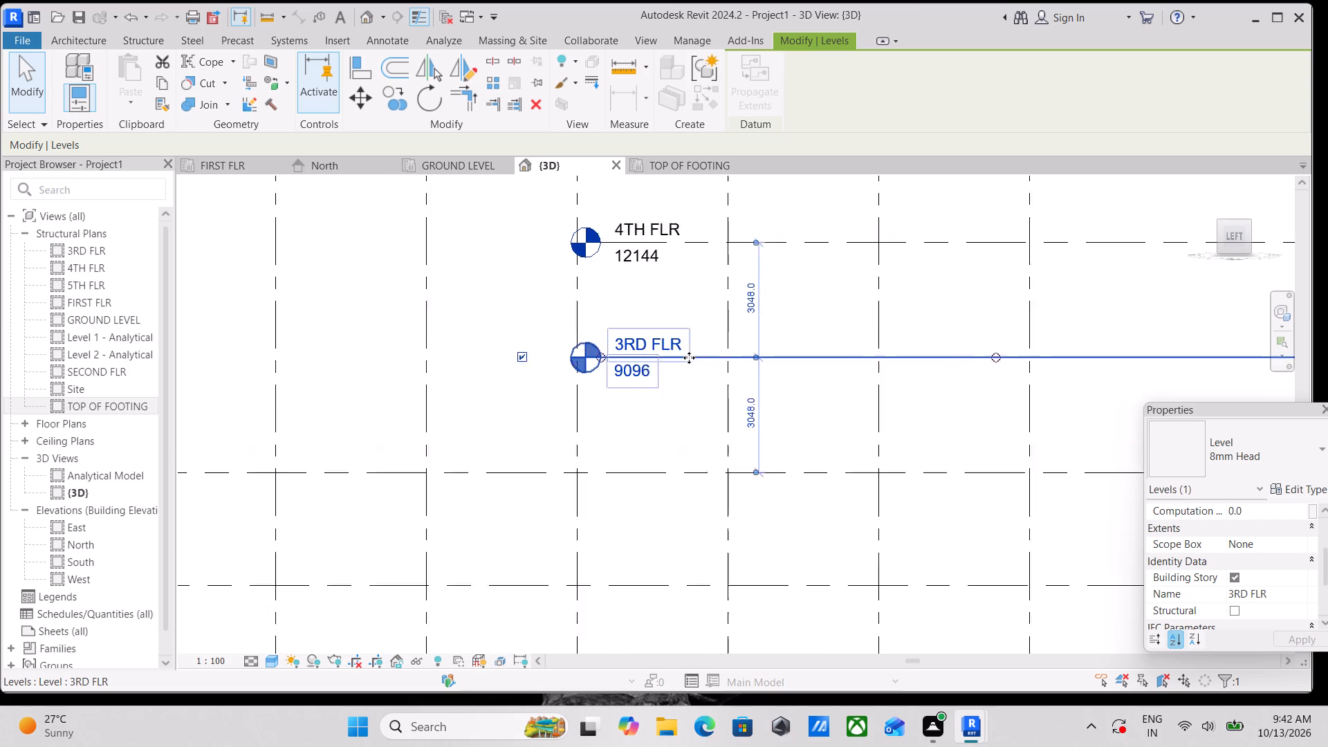
pyautogui.scroll(3, 636, 369)
pyautogui.scroll(-4, 646, 367)
pyautogui.moveTo(690, 369); pyautogui.dragTo(916, 369, button='middle')
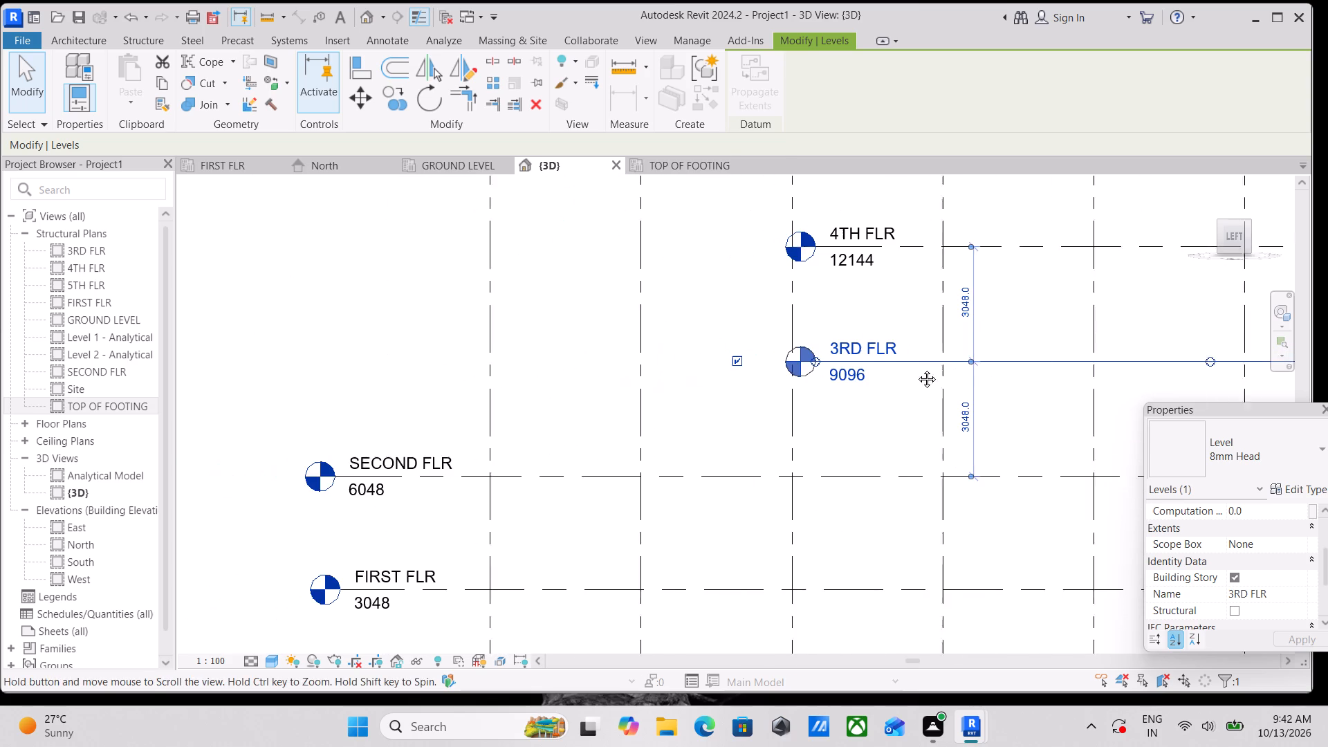
pyautogui.moveTo(916, 369); pyautogui.dragTo(925, 367, button='middle')
pyautogui.moveTo(839, 355); pyautogui.dragTo(818, 355)
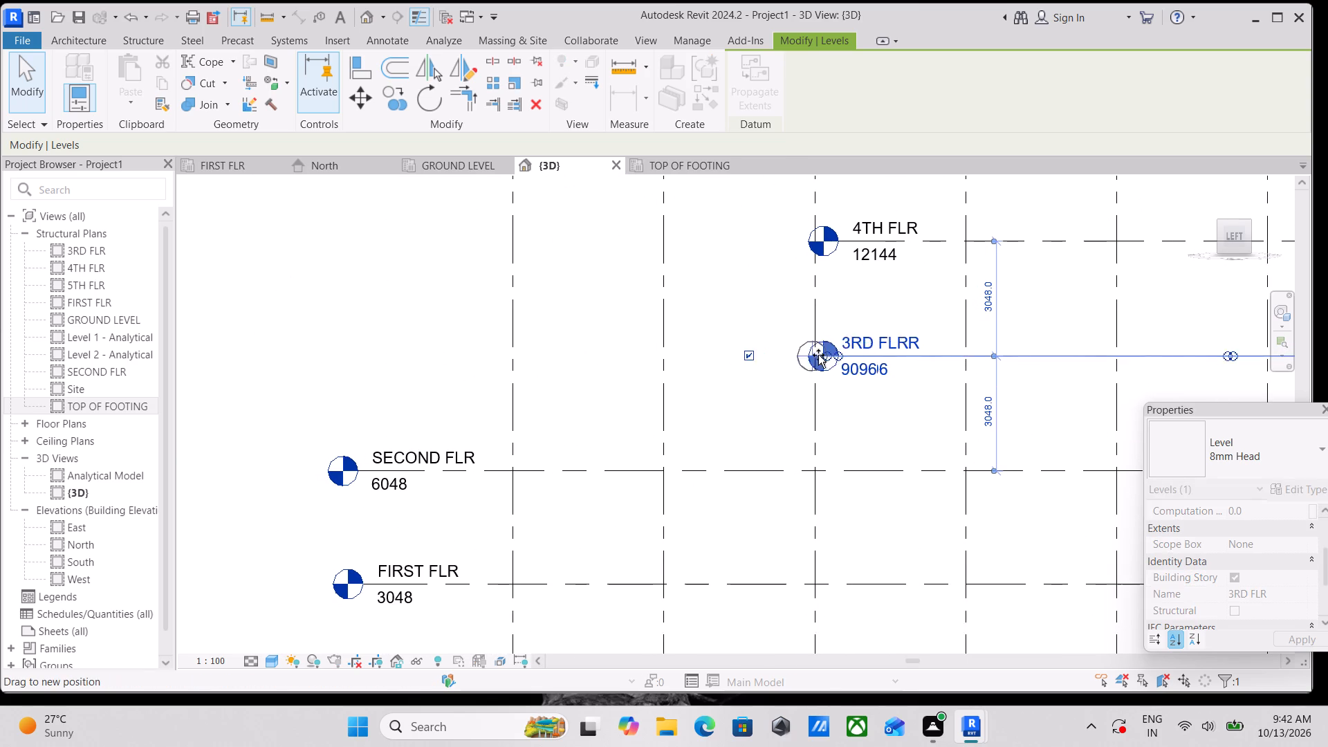
pyautogui.moveTo(818, 355); pyautogui.dragTo(351, 376)
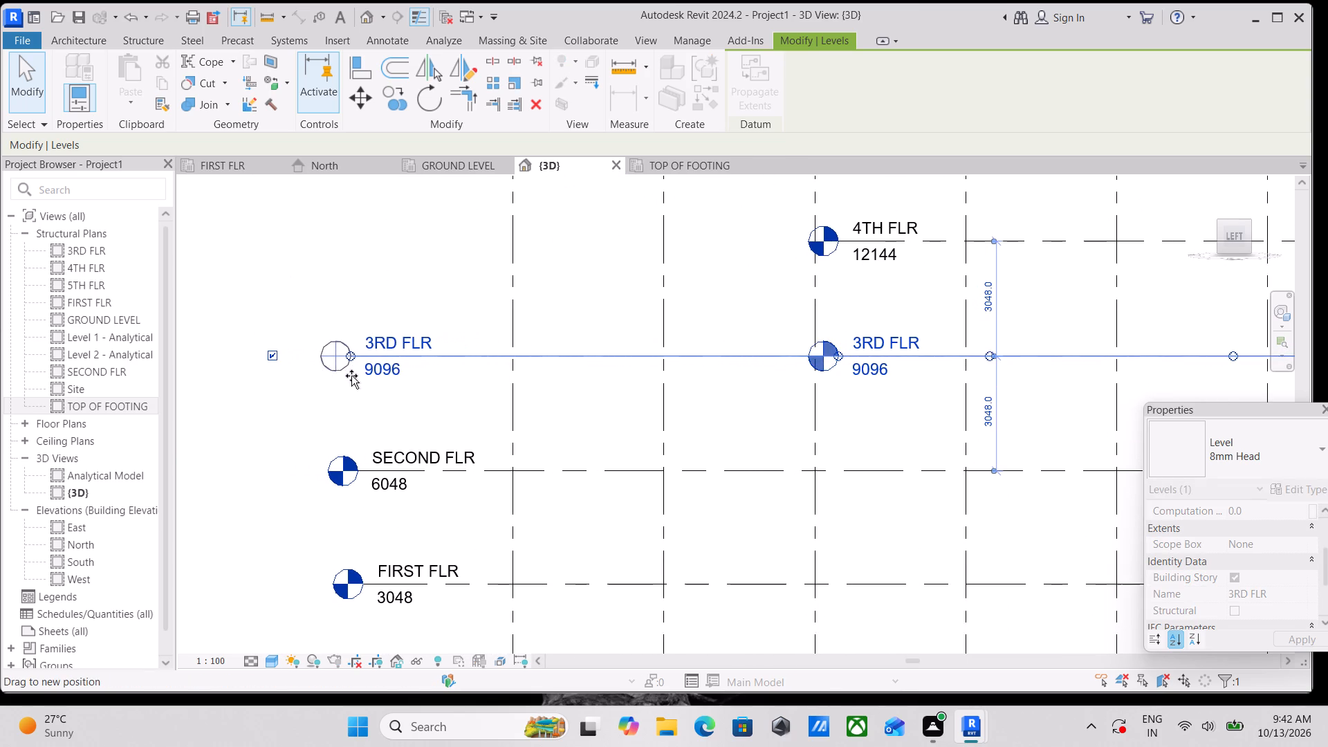
pyautogui.moveTo(351, 376); pyautogui.dragTo(351, 376)
# Extend the head end of the 4TH FLR level line past grid A, roughly above the 3RD FLR head.
pyautogui.scroll(-3, 539, 282)
pyautogui.moveTo(575, 277); pyautogui.dragTo(552, 382, button='middle')
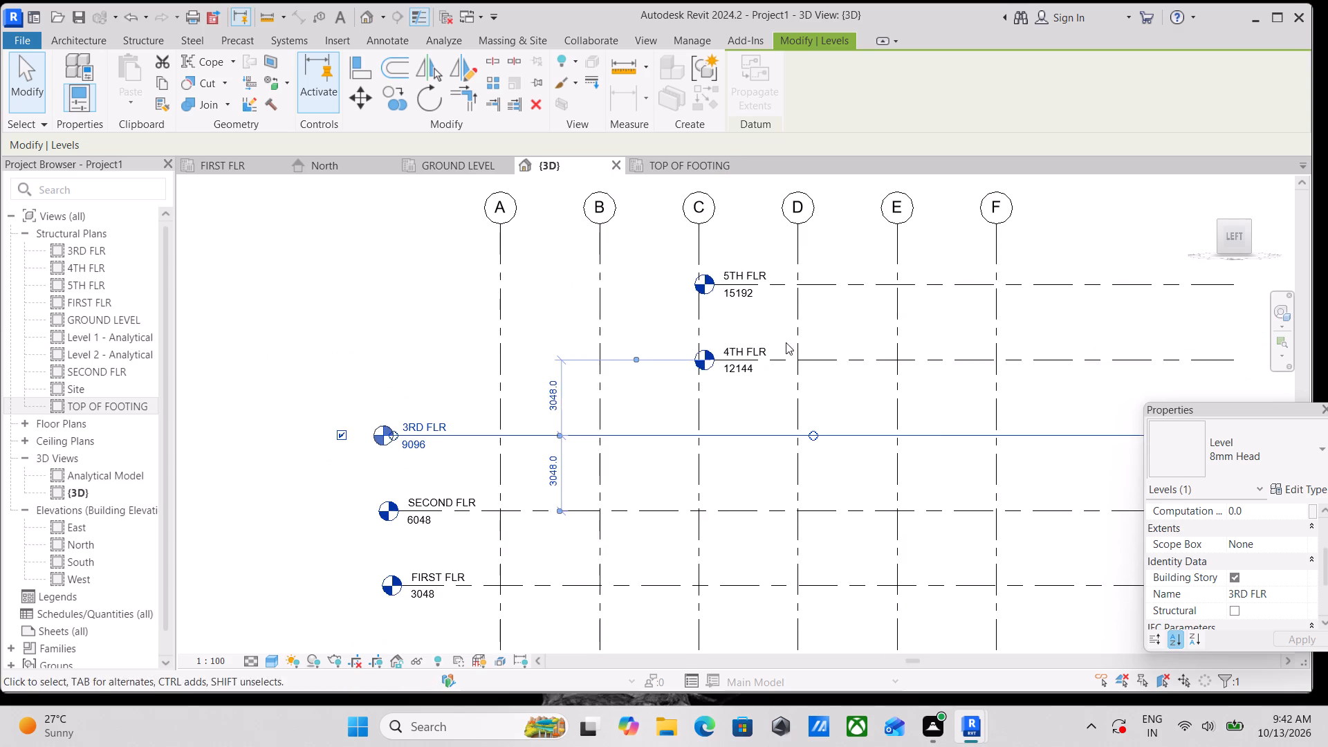
pyautogui.scroll(3, 779, 347)
pyautogui.scroll(2, 717, 375)
pyautogui.click(957, 354)
pyautogui.scroll(3, 725, 360)
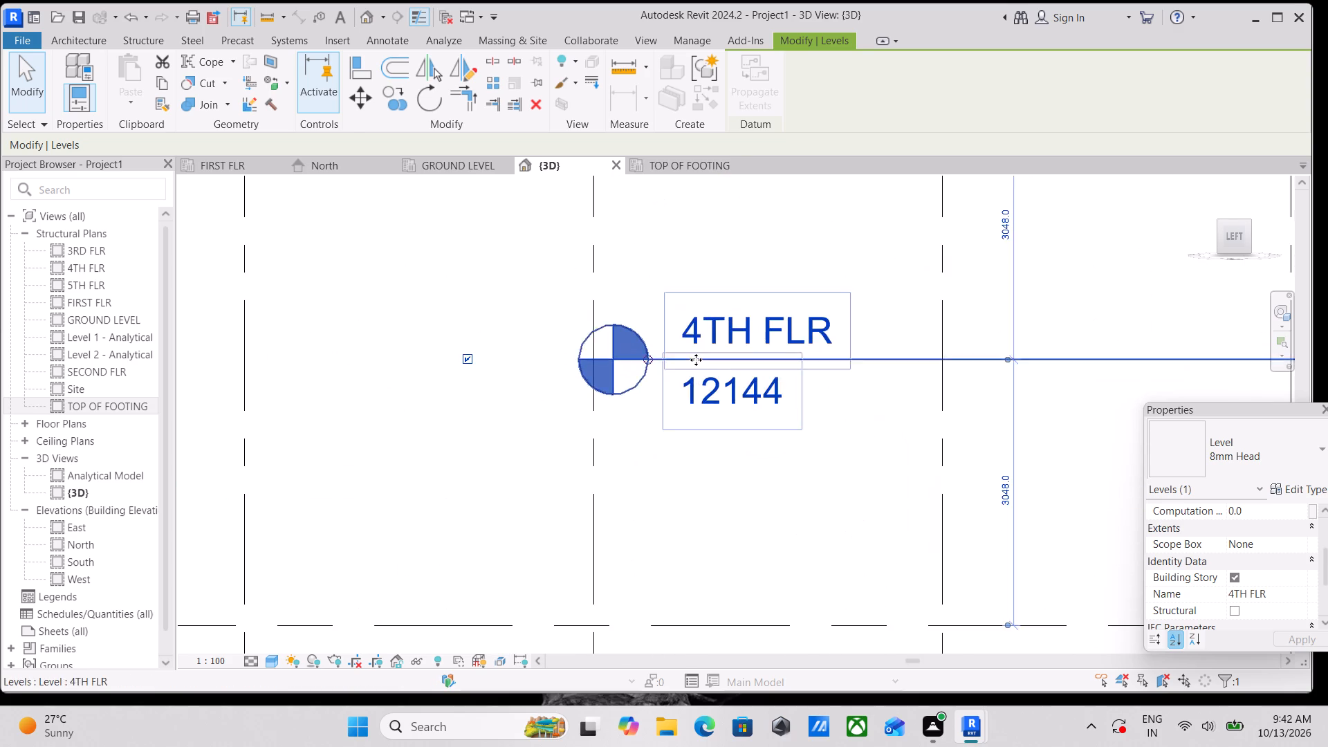
pyautogui.scroll(3, 696, 360)
pyautogui.moveTo(645, 358); pyautogui.dragTo(262, 379)
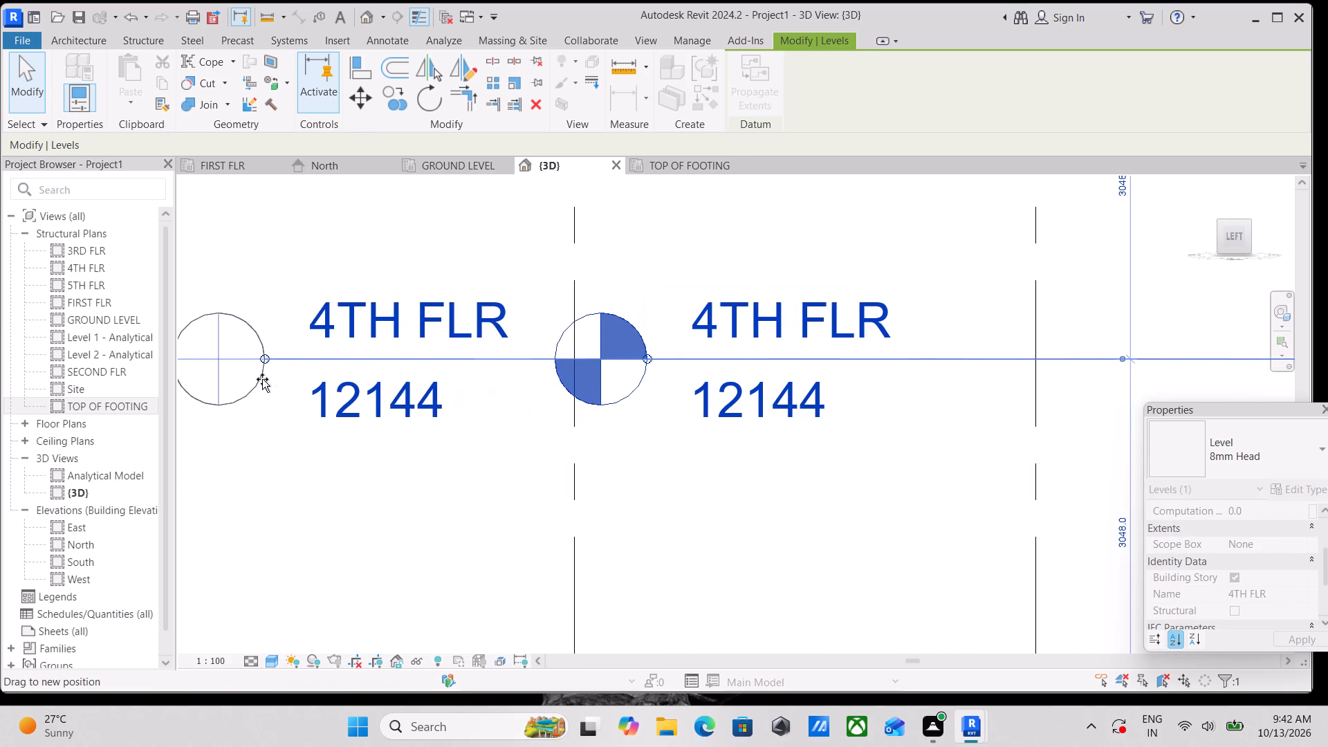
pyautogui.scroll(-4, 579, 317)
pyautogui.moveTo(743, 281); pyautogui.dragTo(1067, 293, button='middle')
pyautogui.scroll(-5, 743, 332)
pyautogui.moveTo(747, 293); pyautogui.dragTo(874, 323, button='middle')
pyautogui.scroll(4, 836, 340)
pyautogui.moveTo(879, 387); pyautogui.dragTo(851, 390)
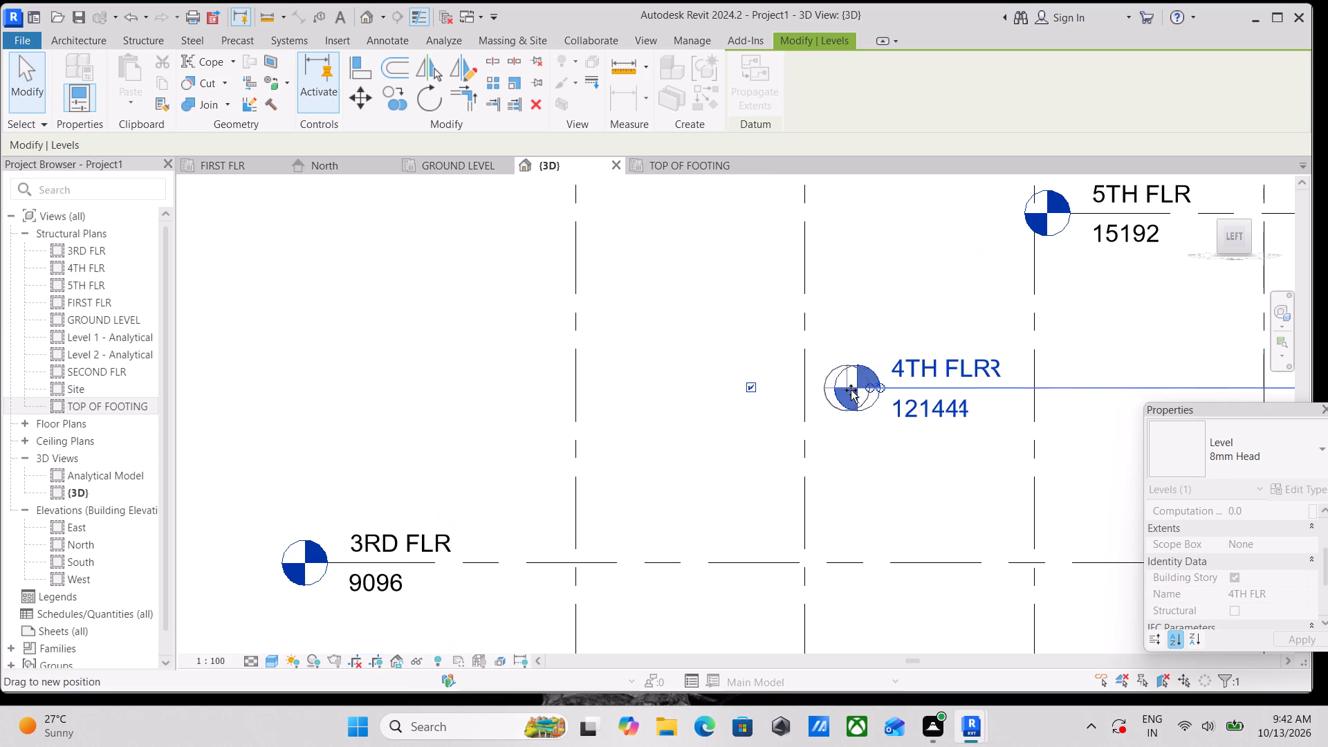
pyautogui.moveTo(851, 390); pyautogui.dragTo(338, 418)
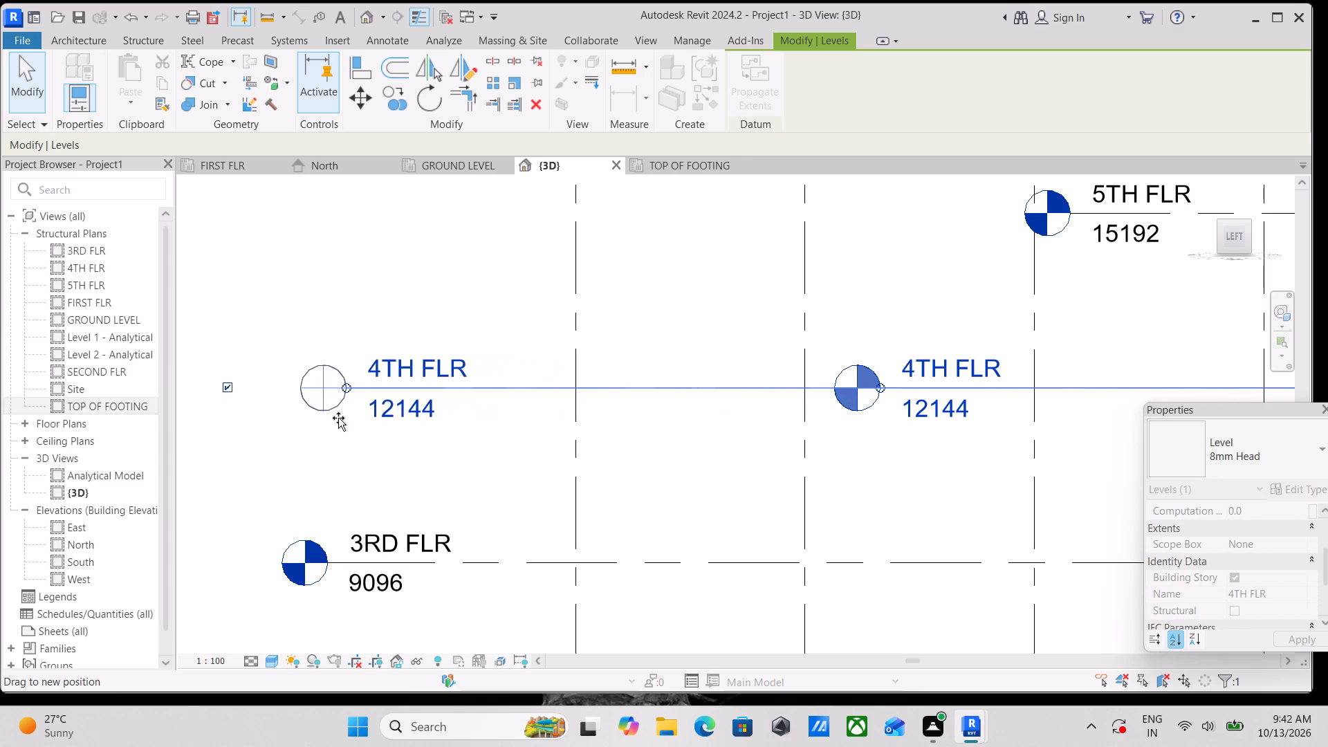
pyautogui.moveTo(338, 418); pyautogui.dragTo(316, 421)
# Extend the head end of the 5TH FLR level line past grid A, slightly further out than the 4TH FLR head.
pyautogui.scroll(-5, 555, 301)
pyautogui.moveTo(811, 266); pyautogui.dragTo(780, 302, button='middle')
pyautogui.scroll(-2, 780, 302)
pyautogui.scroll(2, 921, 284)
pyautogui.click(923, 293)
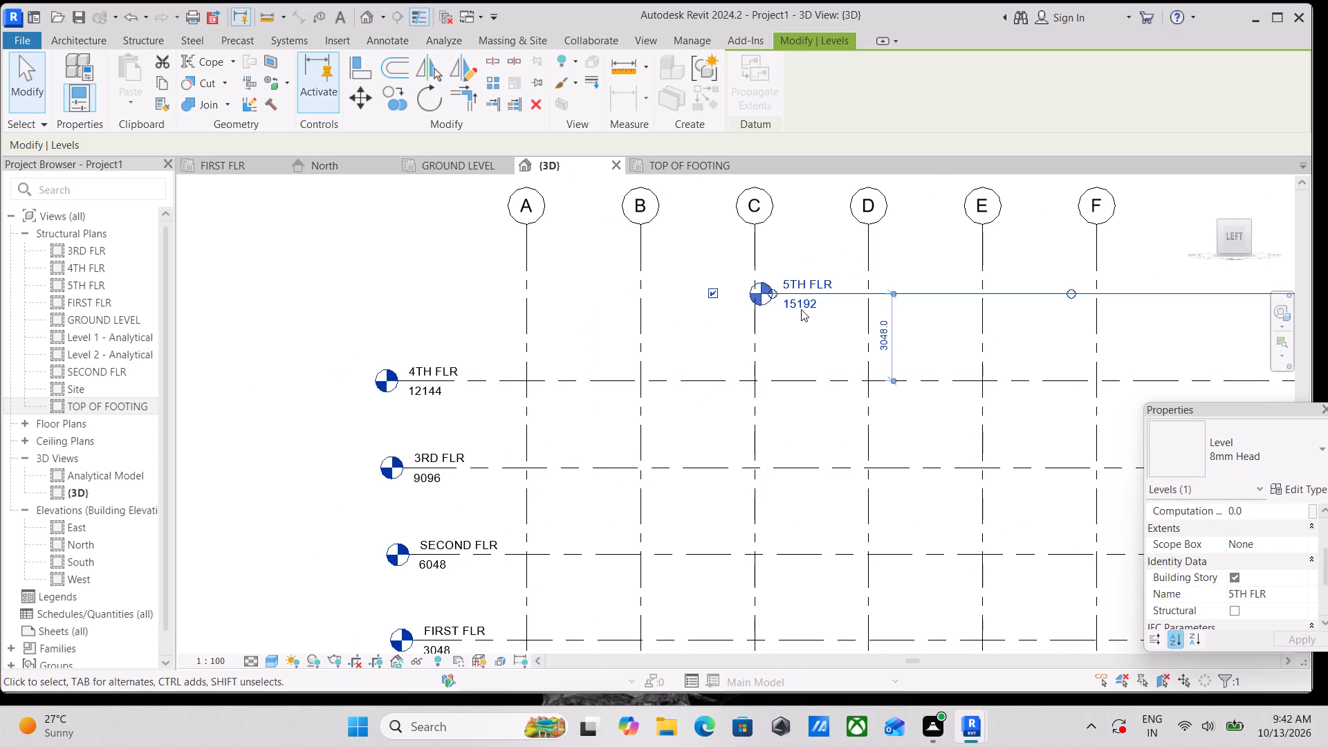
pyautogui.scroll(3, 800, 309)
pyautogui.moveTo(759, 284); pyautogui.dragTo(289, 299)
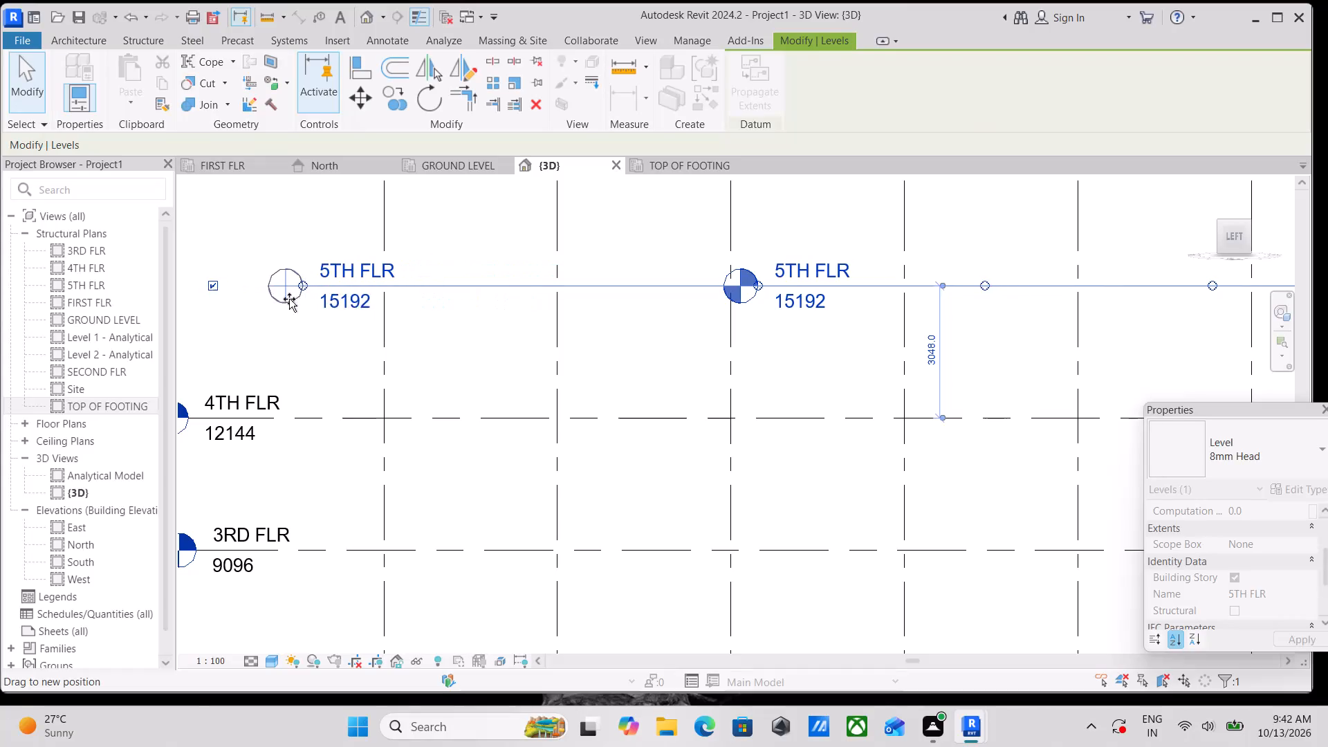
pyautogui.moveTo(289, 299); pyautogui.dragTo(165, 297)
# Clear the level selection and examine the levels, grids, footings and columns in 3D from oblique, LEFT and TOP orientations.
pyautogui.scroll(-4, 264, 280)
pyautogui.scroll(-1, 442, 252)
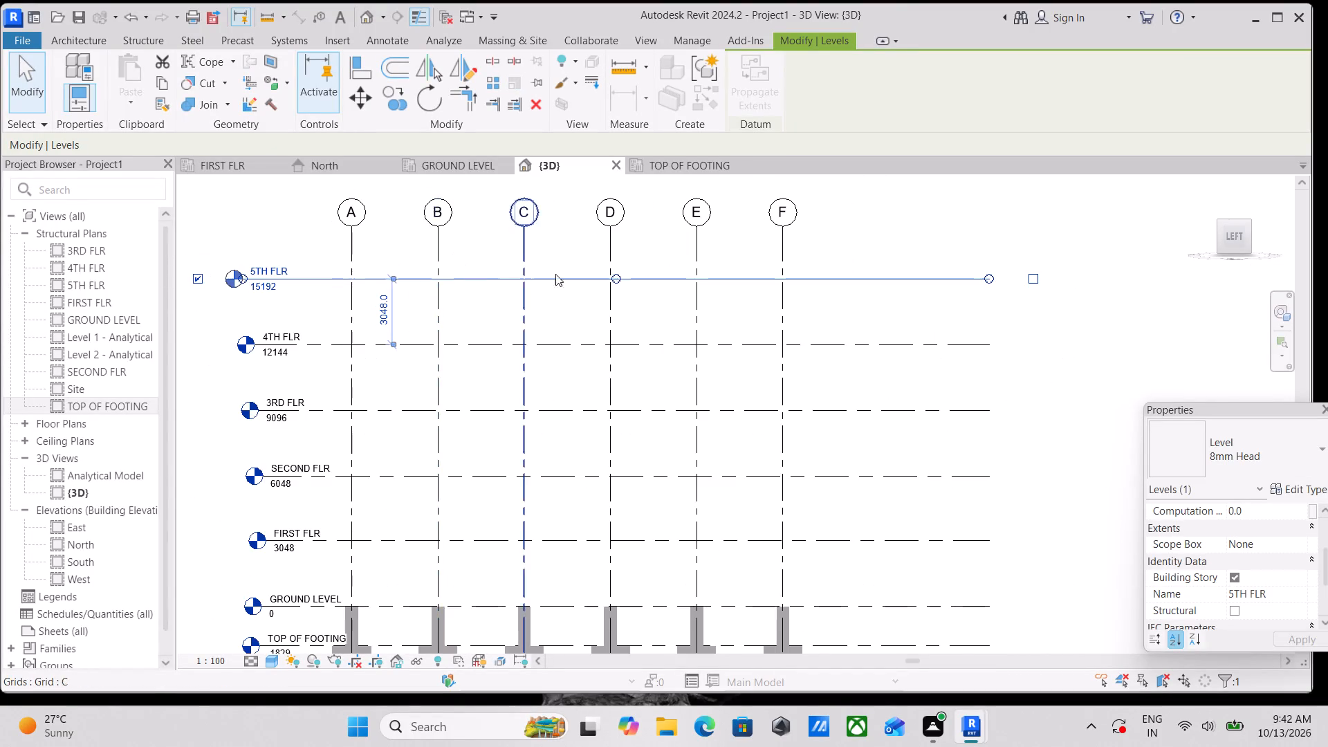
pyautogui.scroll(-3, 625, 270)
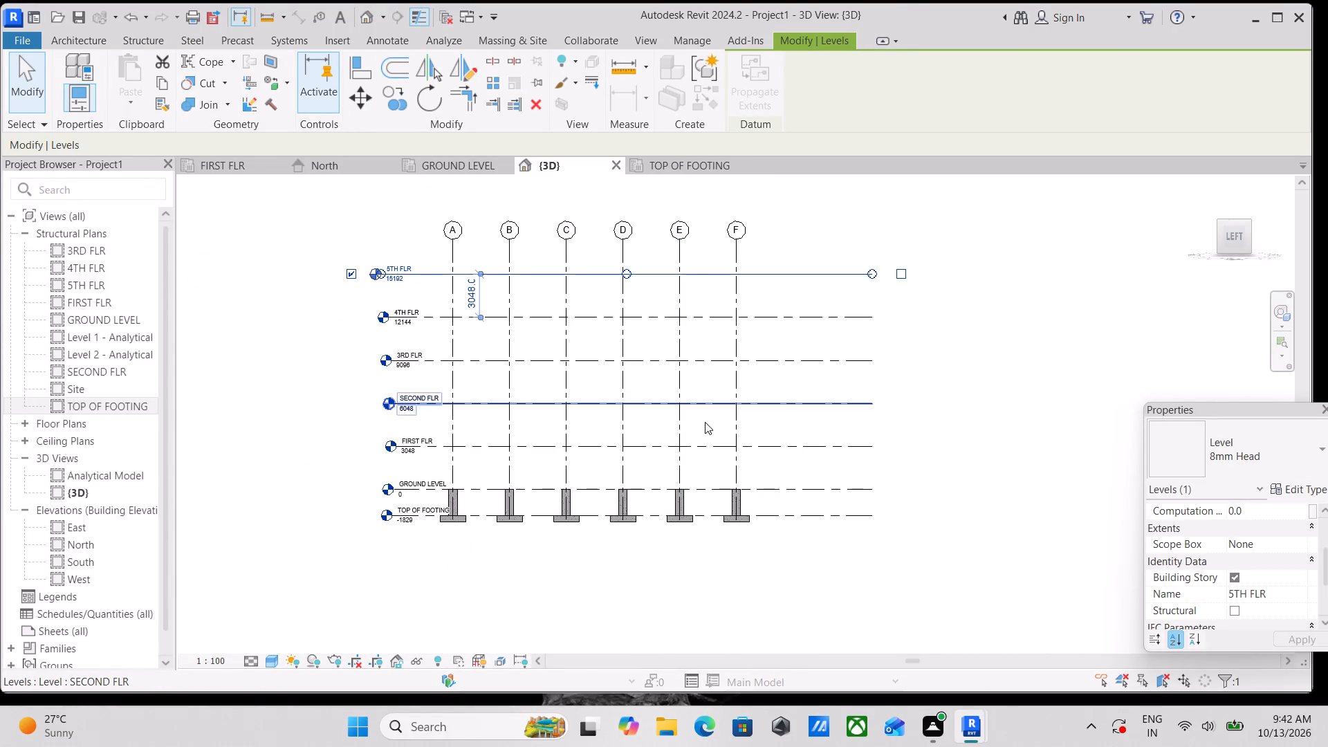
pyautogui.keyDown('shift'); pyautogui.moveTo(655, 435); pyautogui.dragTo(747, 551, button='middle'); pyautogui.keyUp('shift')
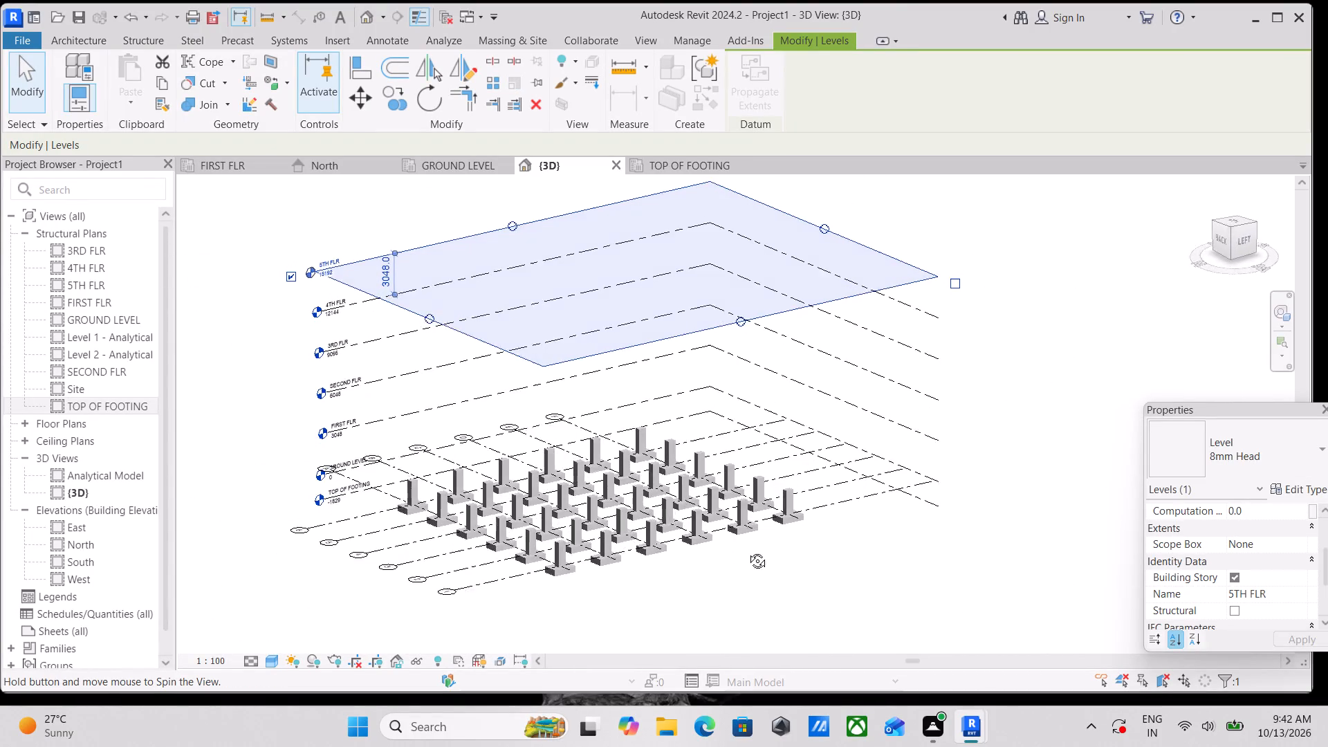
pyautogui.keyDown('shift'); pyautogui.moveTo(747, 551); pyautogui.dragTo(741, 554, button='middle'); pyautogui.keyUp('shift')
pyautogui.press('Escape')
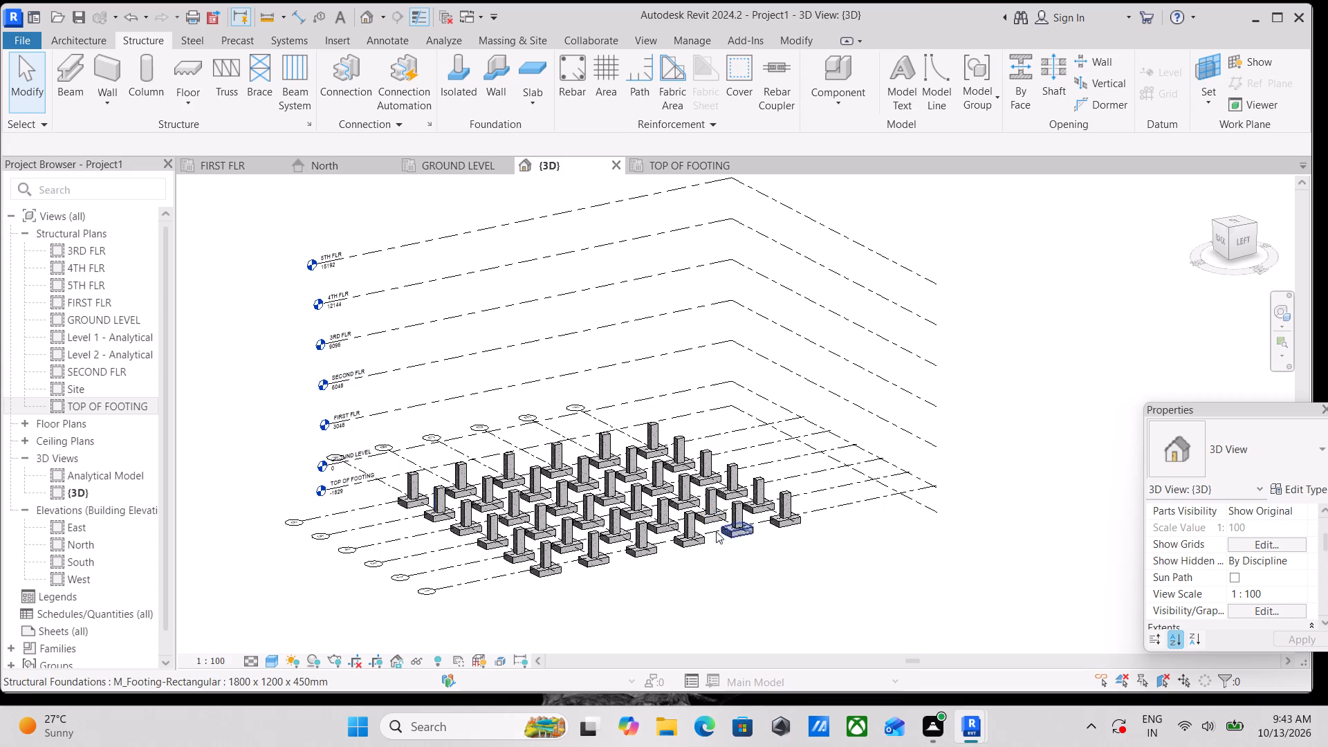
pyautogui.keyDown('shift'); pyautogui.moveTo(712, 564); pyautogui.dragTo(574, 364, button='middle'); pyautogui.keyUp('shift')
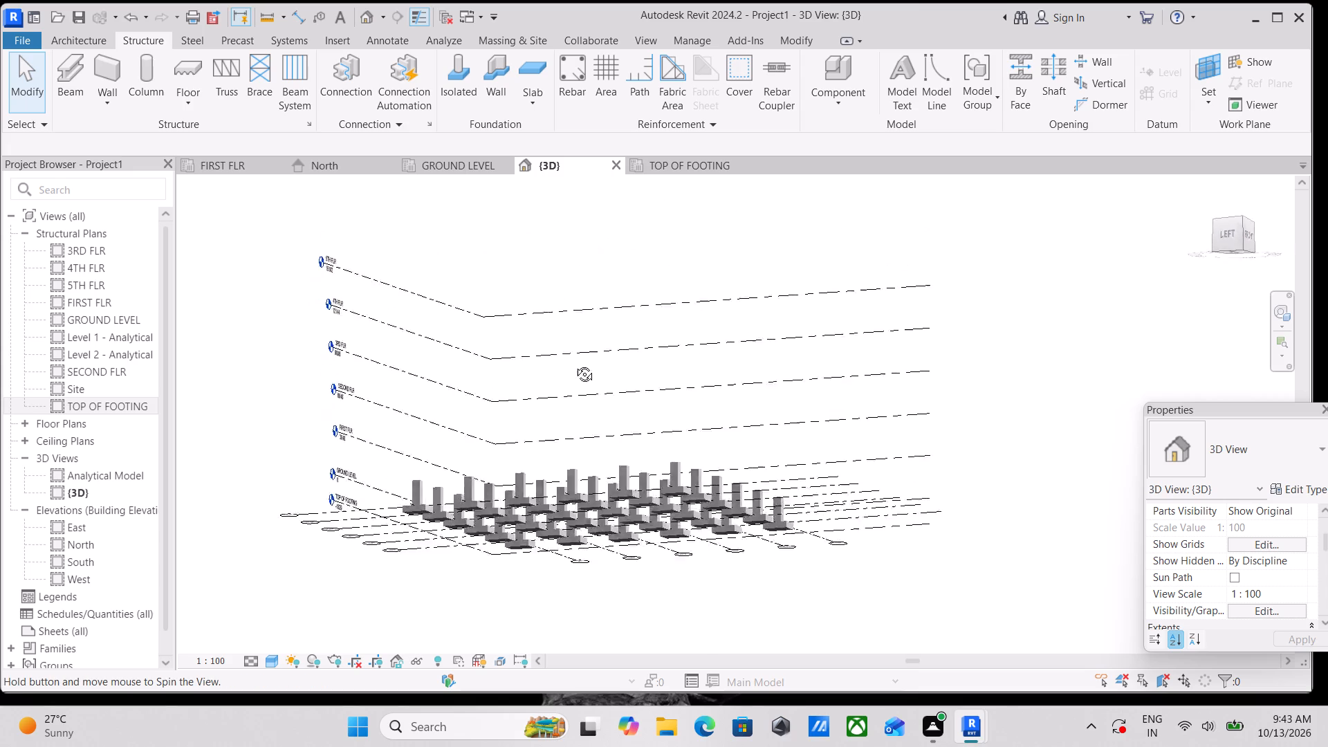
pyautogui.keyDown('shift'); pyautogui.moveTo(574, 364); pyautogui.dragTo(712, 468, button='middle'); pyautogui.keyUp('shift')
pyautogui.keyDown('shift'); pyautogui.moveTo(658, 474); pyautogui.dragTo(649, 564, button='middle'); pyautogui.keyUp('shift')
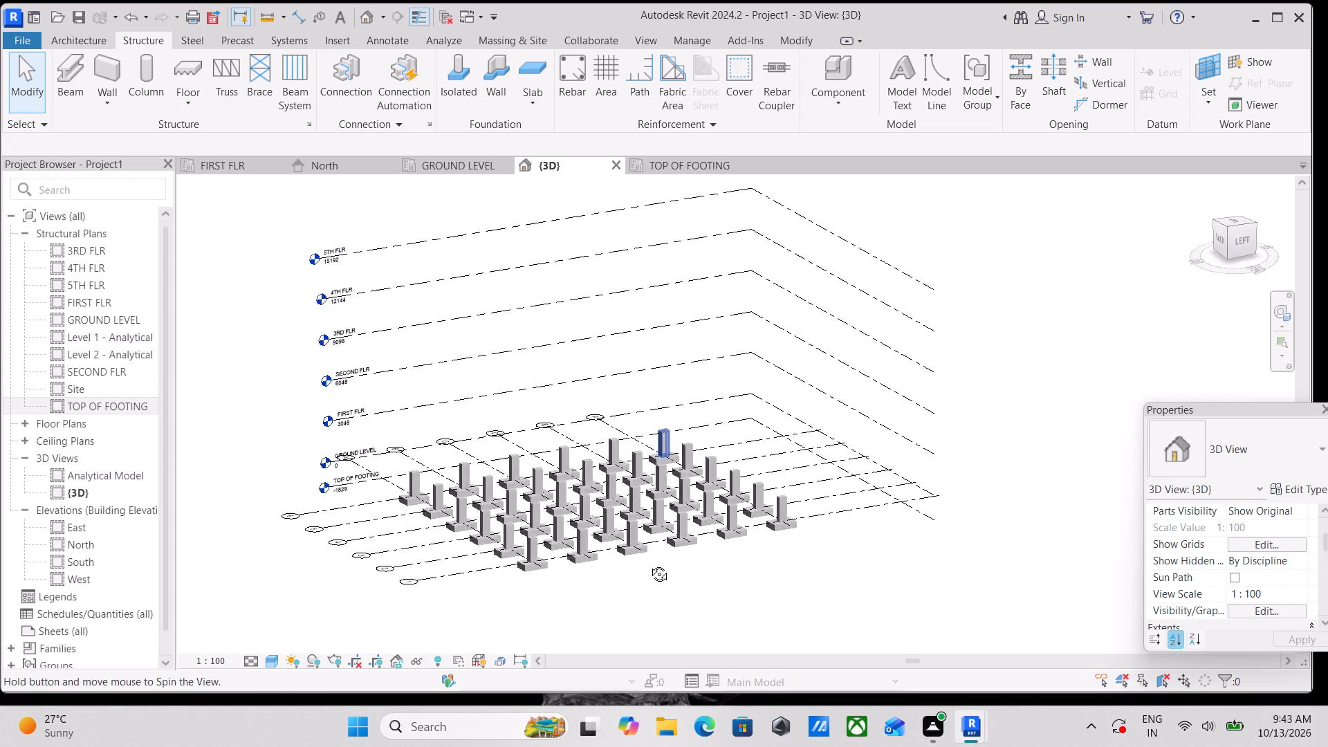
pyautogui.keyDown('shift'); pyautogui.moveTo(649, 564); pyautogui.dragTo(582, 660, button='middle'); pyautogui.keyUp('shift')
pyautogui.keyDown('shift'); pyautogui.scroll(-1, 648, 568); pyautogui.keyUp('shift')
pyautogui.keyDown('shift'); pyautogui.moveTo(593, 547); pyautogui.dragTo(608, 619, button='middle'); pyautogui.keyUp('shift')
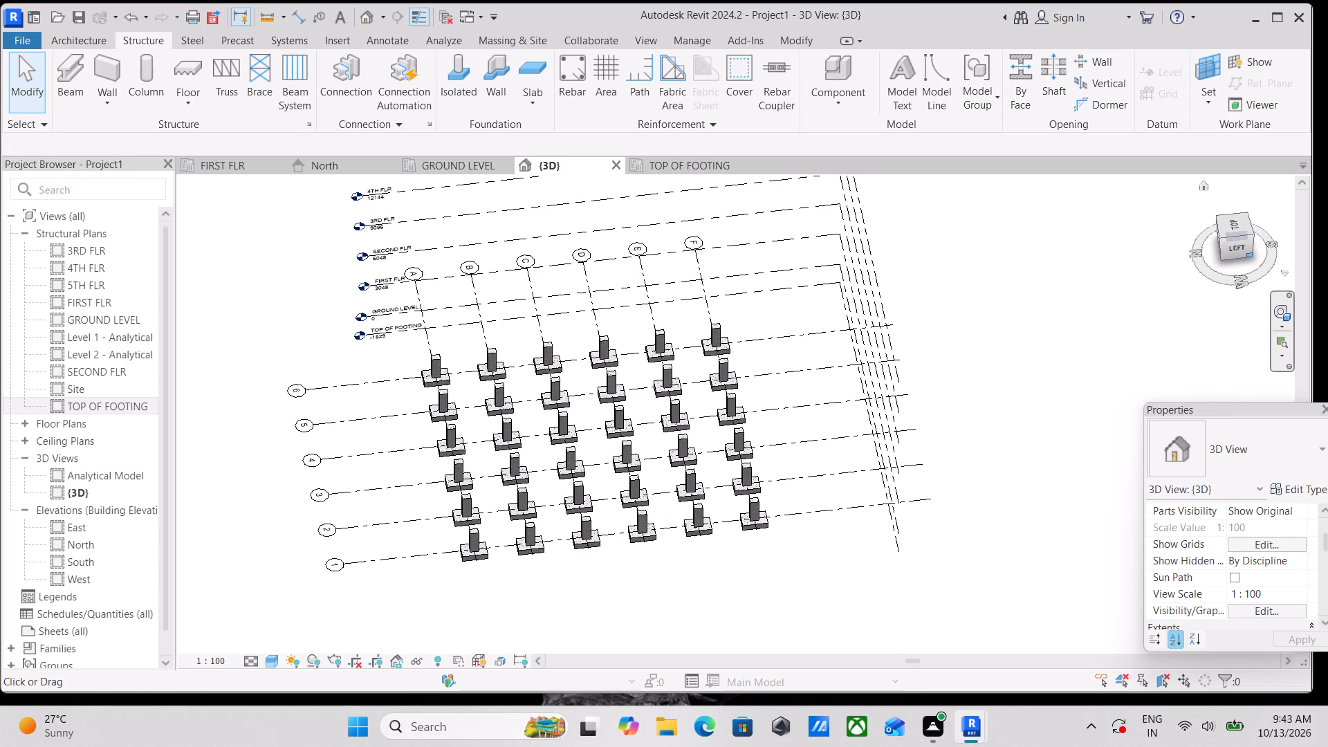
pyautogui.click(1233, 248)
pyautogui.scroll(2, 676, 466)
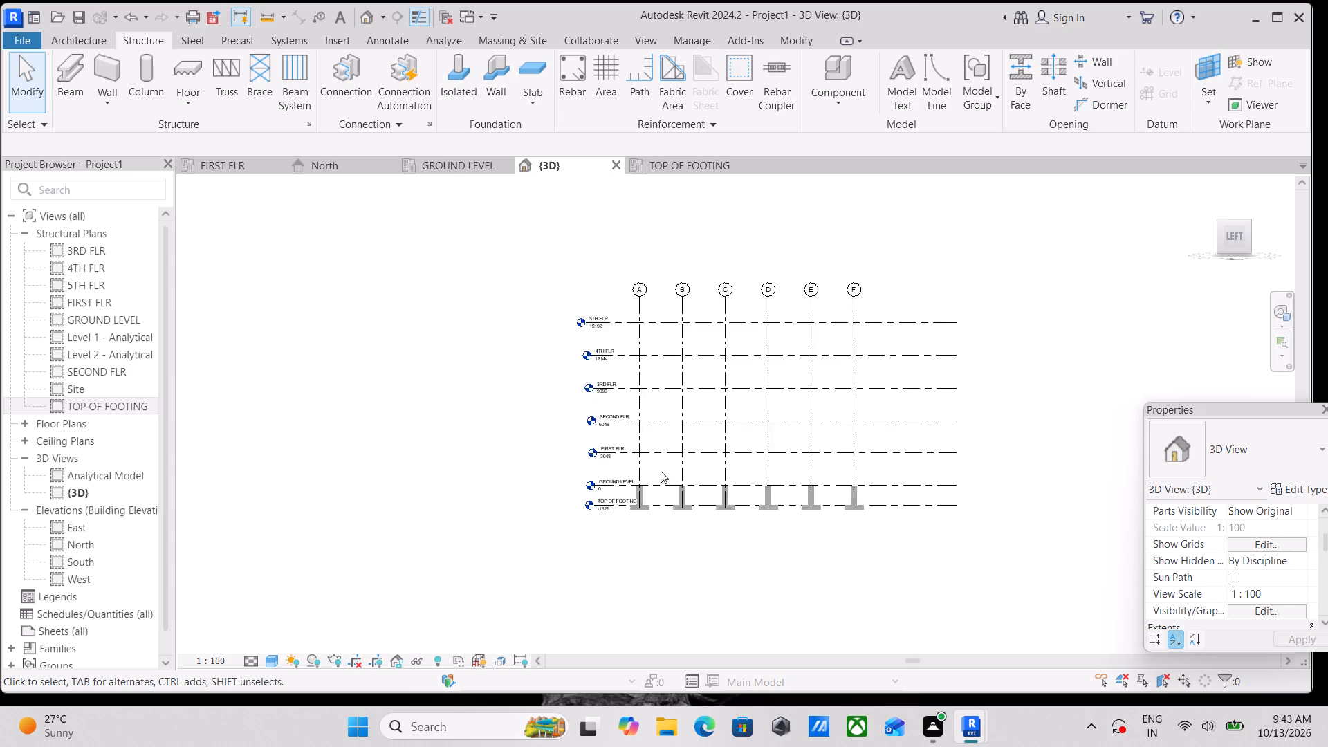
pyautogui.scroll(1, 661, 471)
pyautogui.scroll(-1, 531, 301)
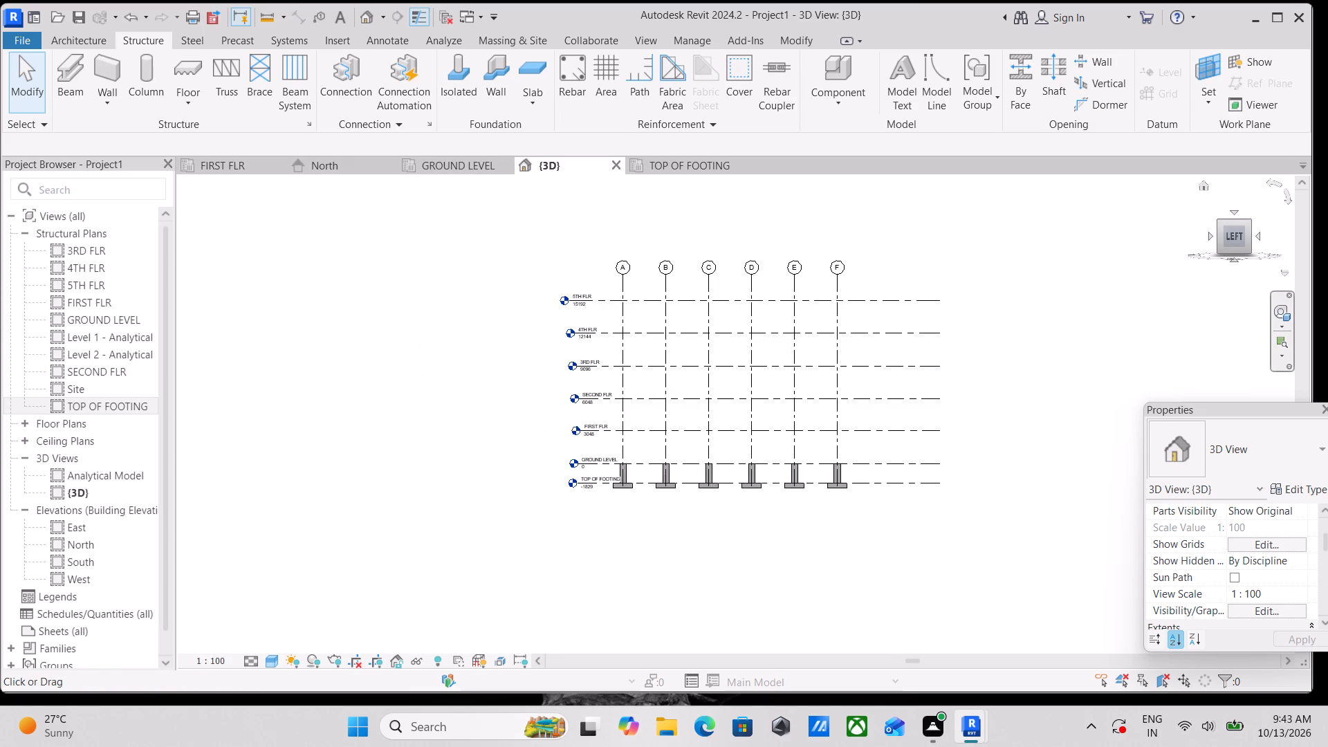
pyautogui.click(1218, 222)
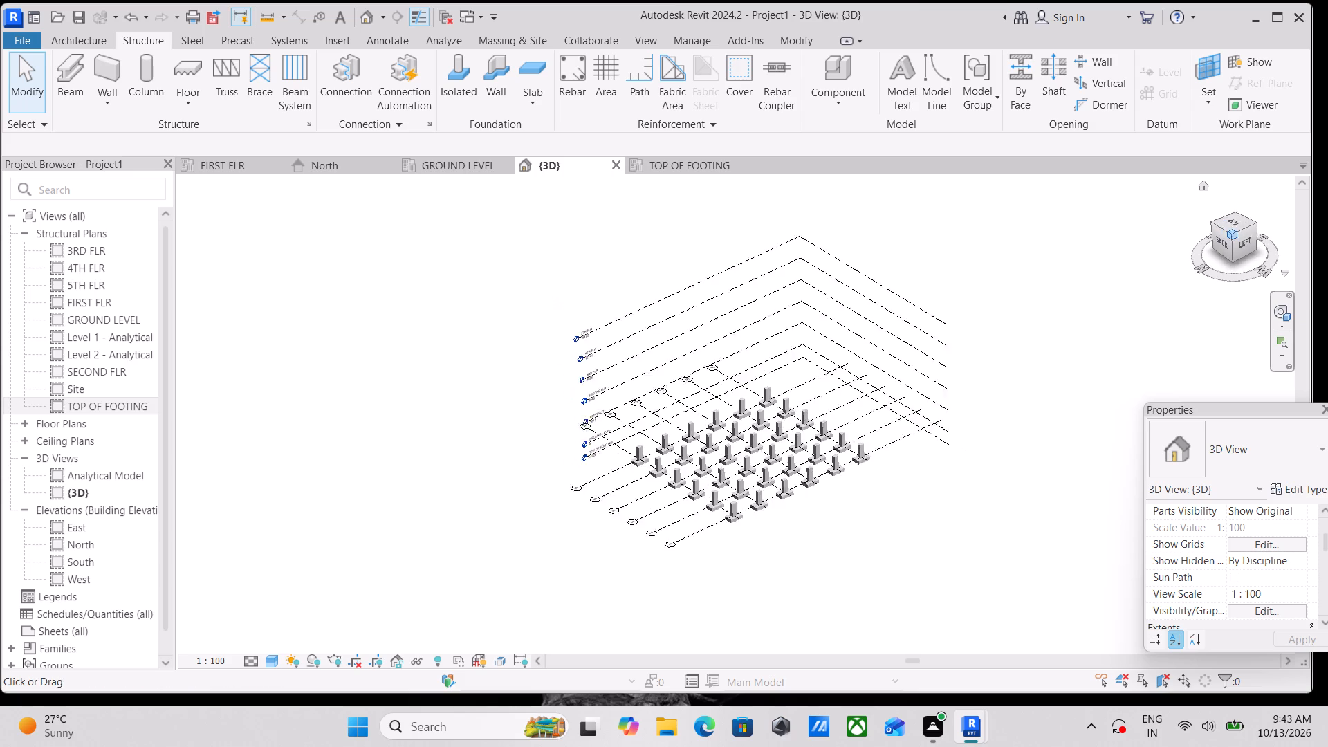
pyautogui.click(1242, 223)
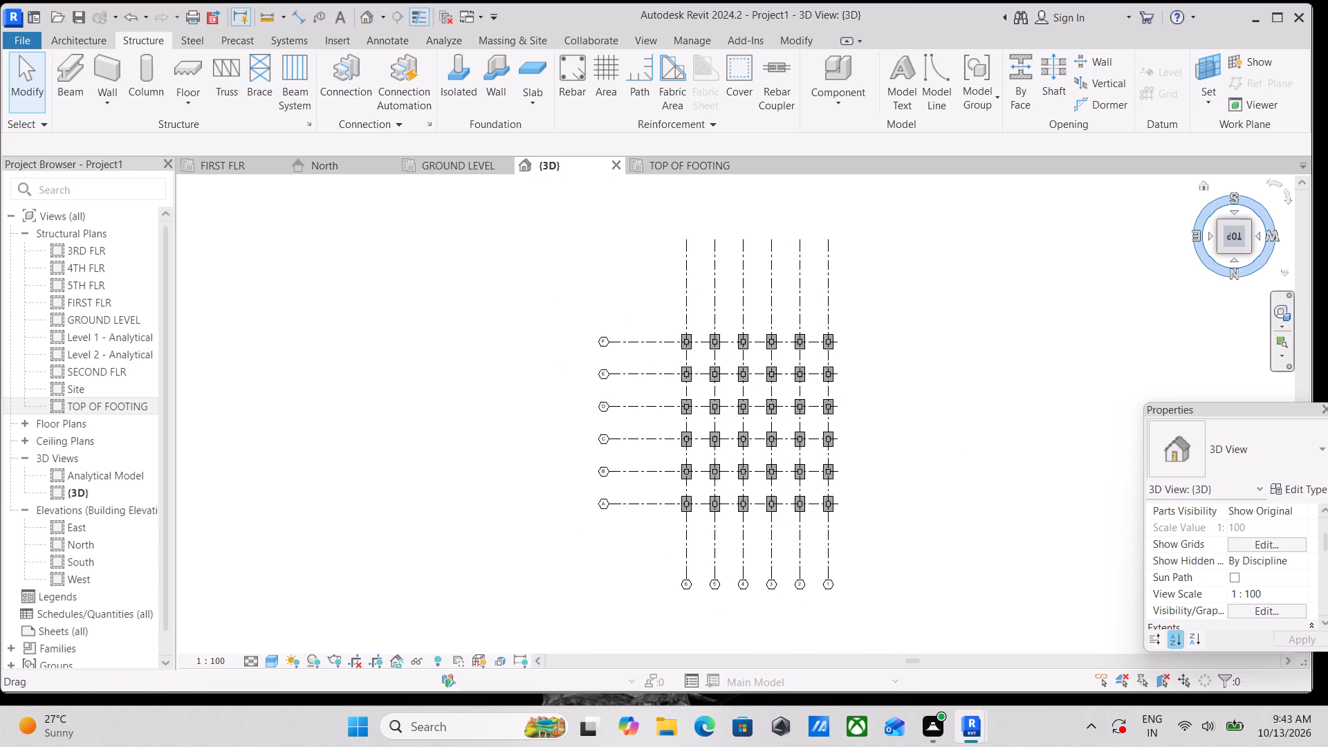
pyautogui.click(1248, 254)
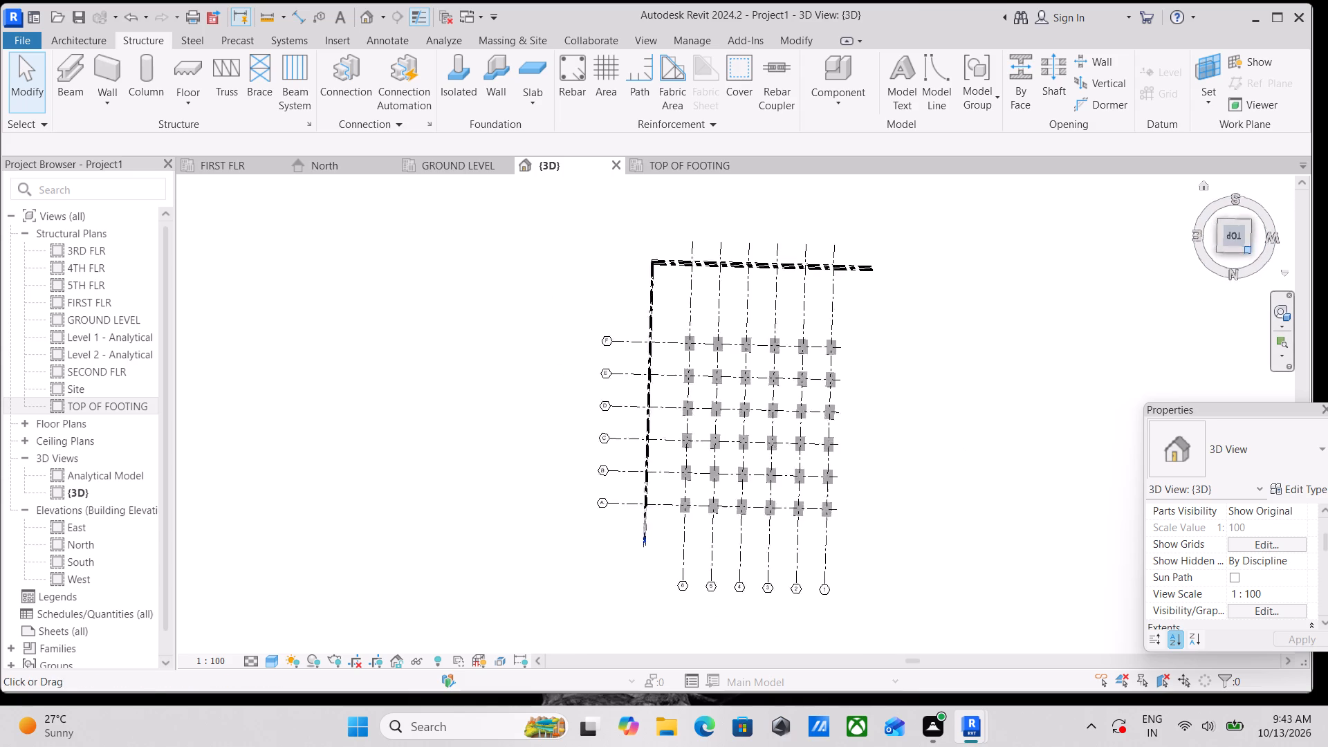
# Orient the 3D view to TOP and examine the column and footing layout along grids 1 to 6.
pyautogui.click(1251, 248)
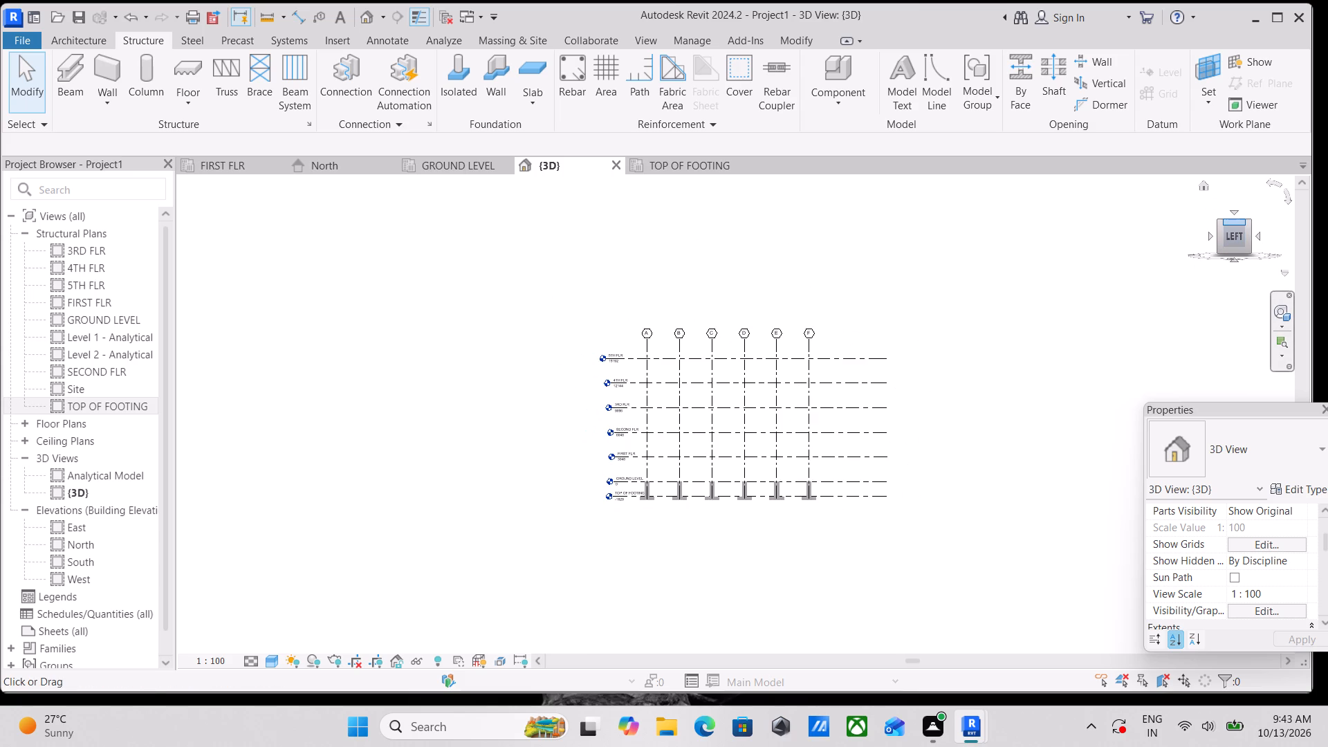
pyautogui.click(1230, 222)
pyautogui.click(1230, 222)
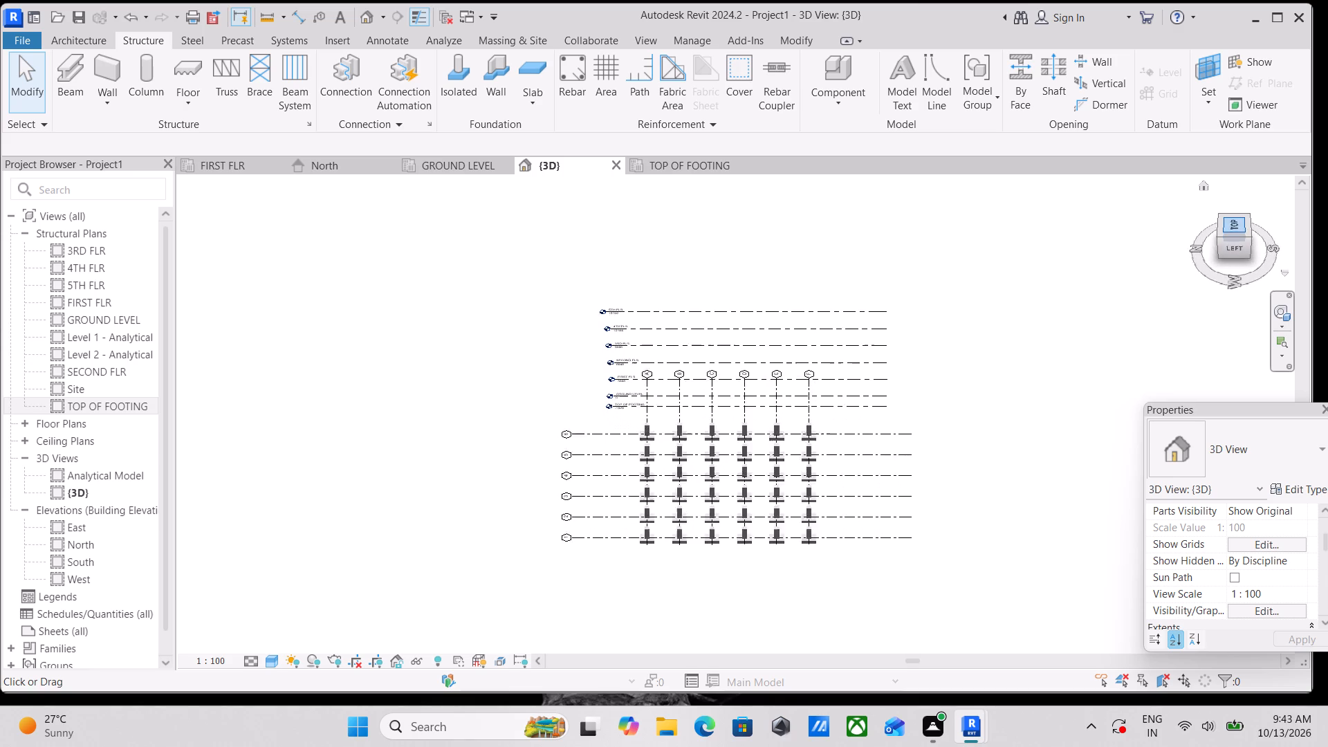
pyautogui.scroll(9, 951, 403)
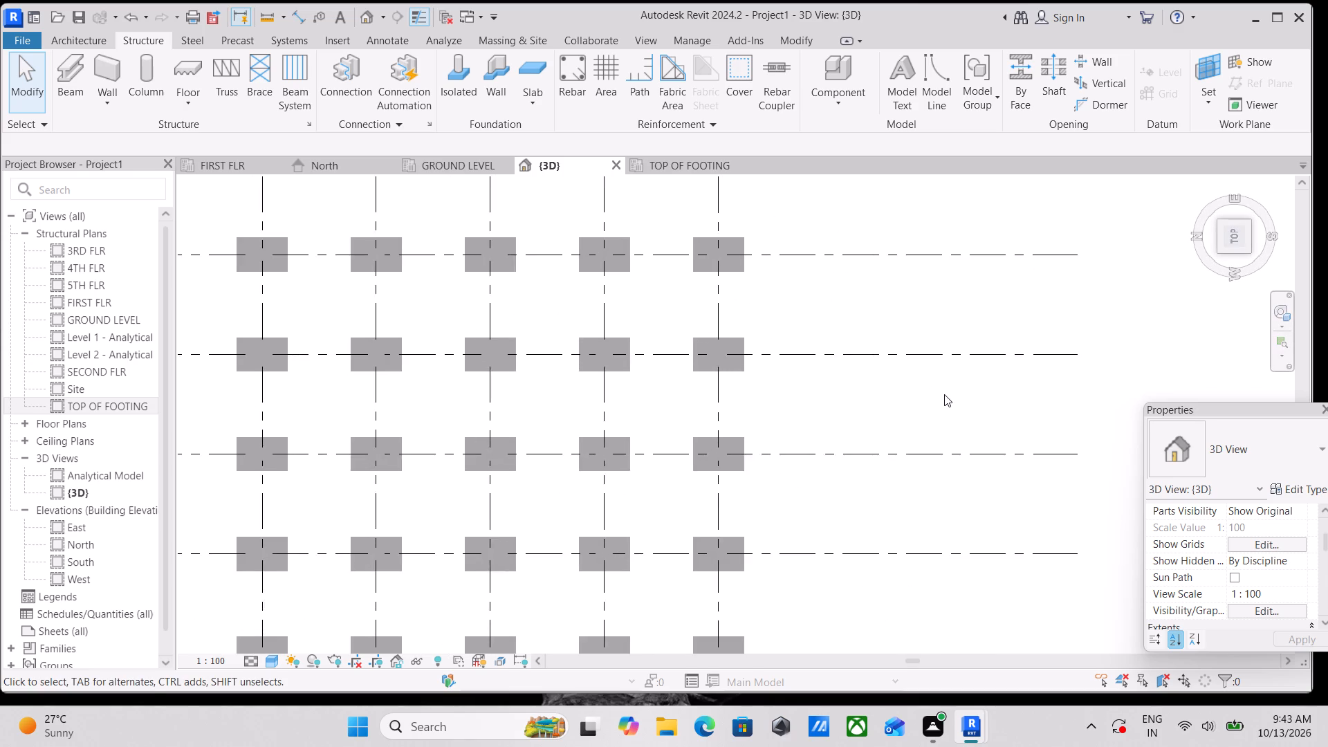
pyautogui.scroll(-2, 944, 386)
pyautogui.moveTo(944, 386); pyautogui.dragTo(1082, 329, button='middle')
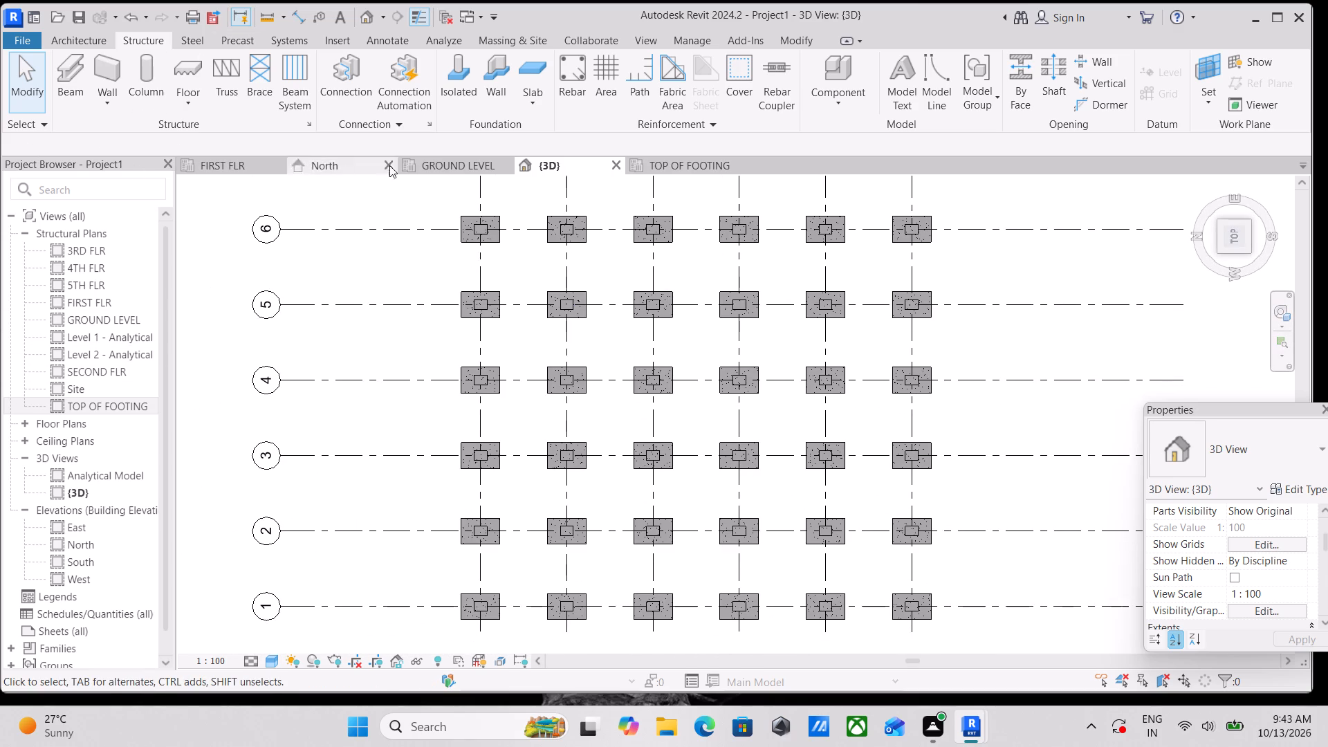
pyautogui.scroll(-1, 480, 218)
pyautogui.moveTo(407, 248); pyautogui.dragTo(512, 252, button='middle')
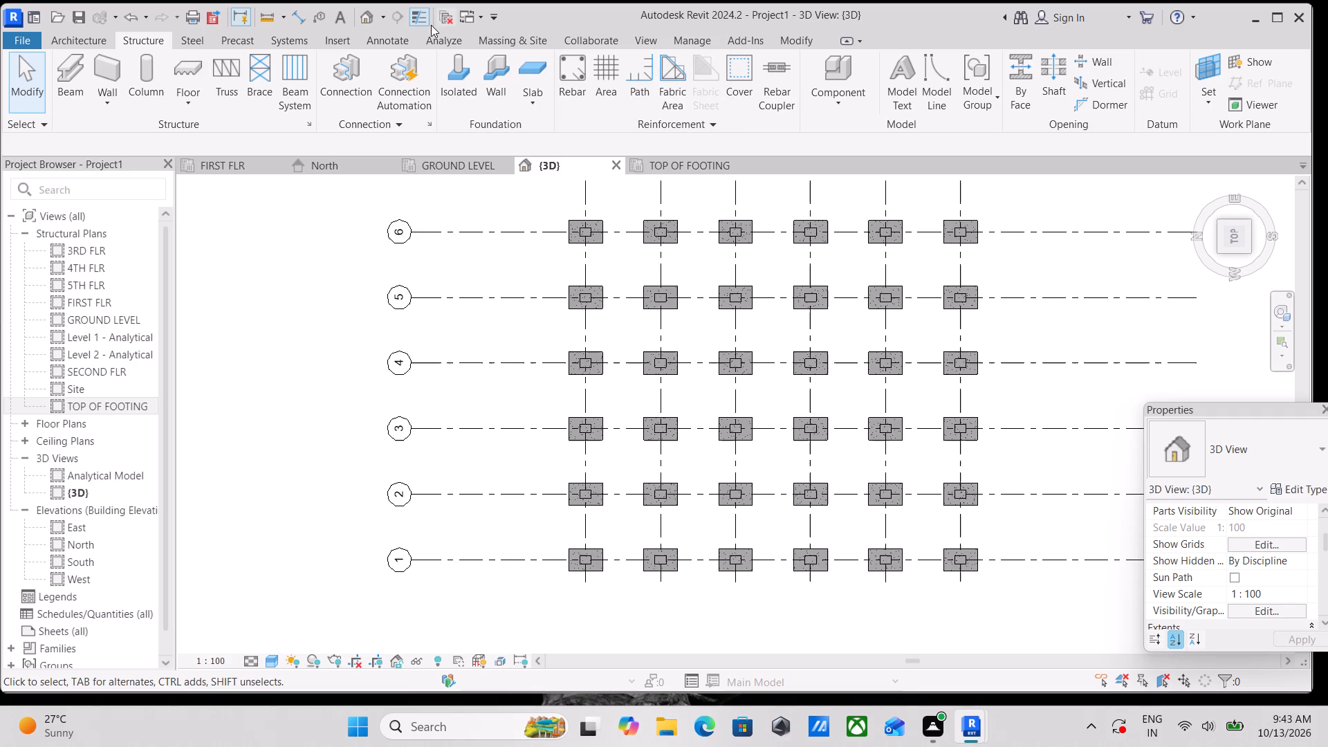
pyautogui.scroll(2, 457, 241)
pyautogui.moveTo(533, 275); pyautogui.dragTo(479, 284, button='middle')
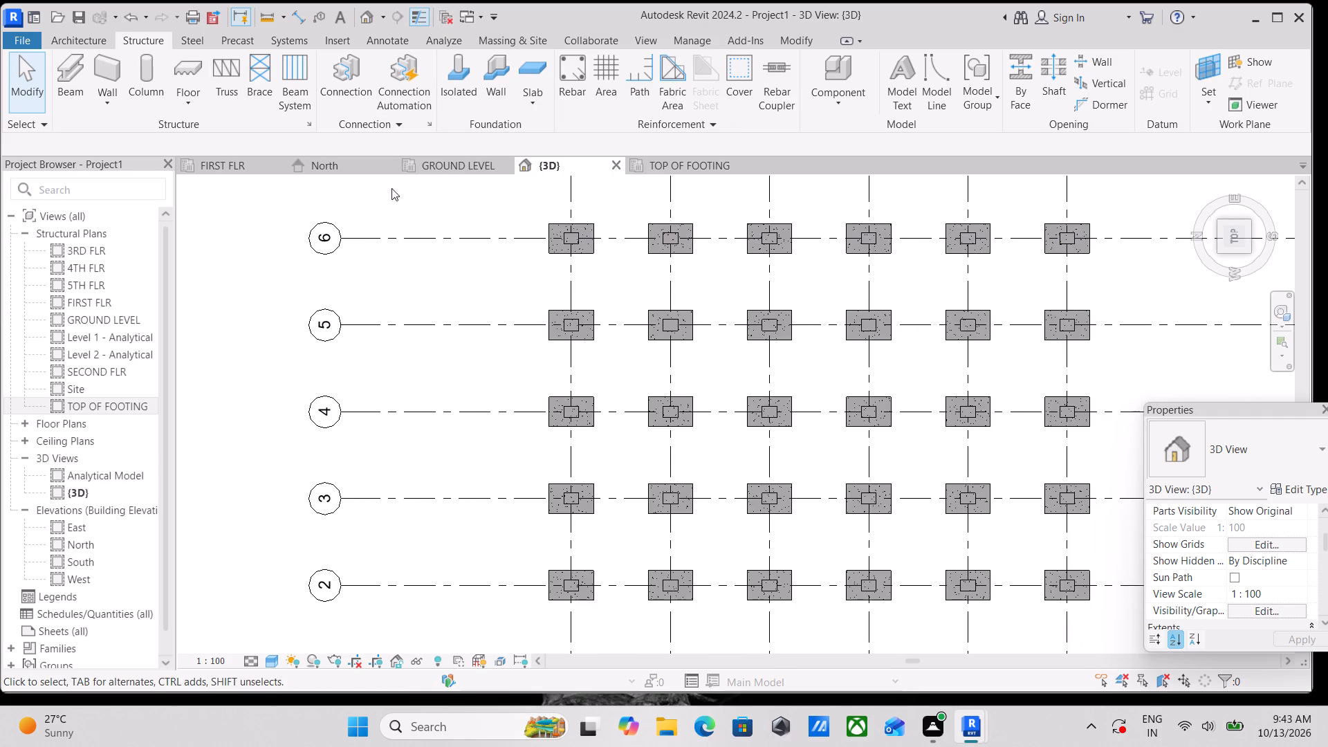
# Place an M_HSS Square HSS152.4X152.4X9.5 beam about 3400 mm long on grid 6, between the facing sides of the columns at grids A and B.
pyautogui.click(73, 101)
pyautogui.click(1304, 459)
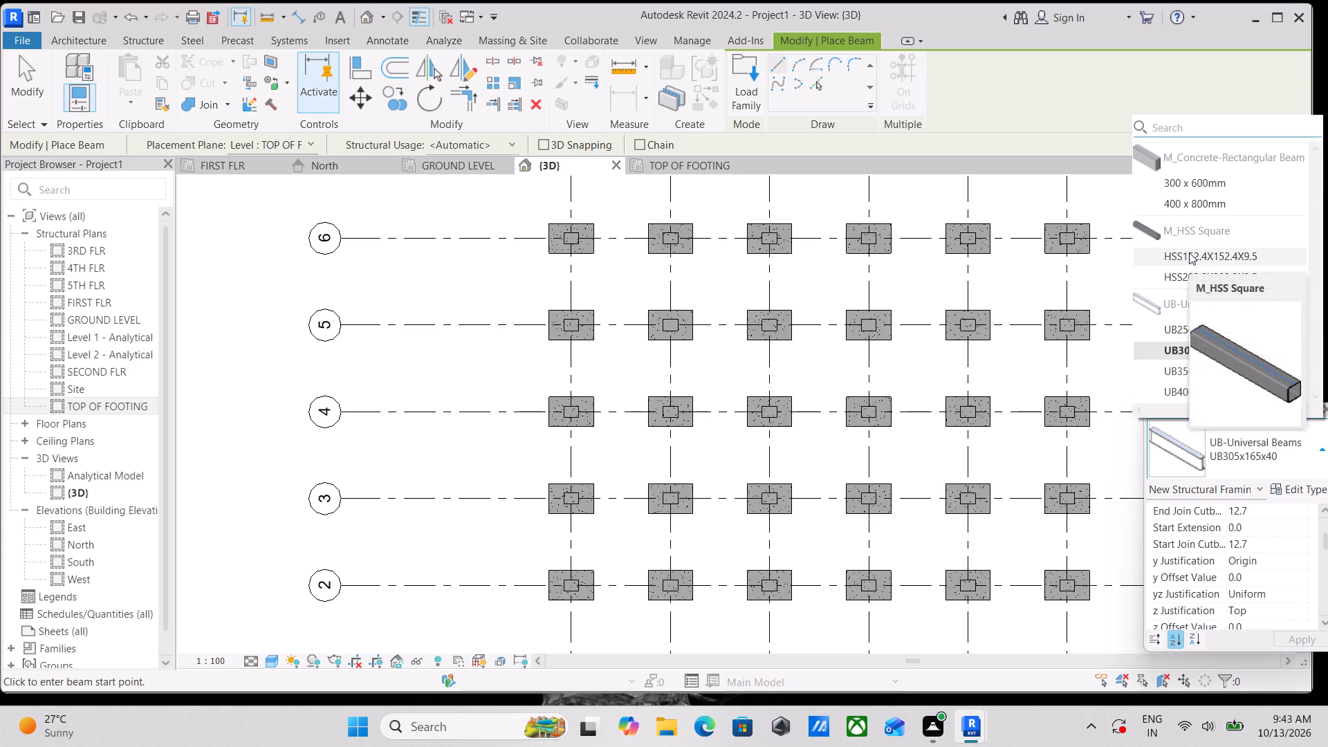
pyautogui.click(1189, 252)
pyautogui.scroll(2, 560, 163)
pyautogui.scroll(5, 592, 230)
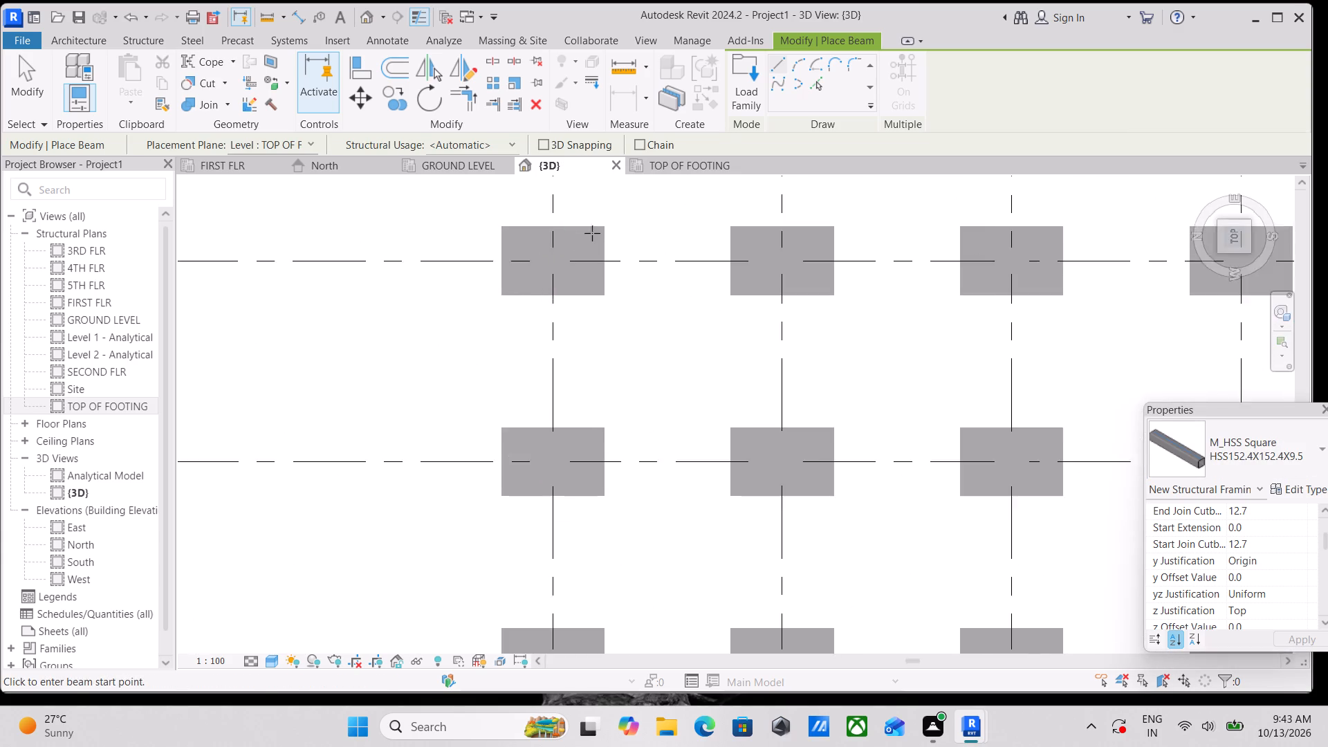
pyautogui.scroll(4, 592, 233)
pyautogui.click(556, 268)
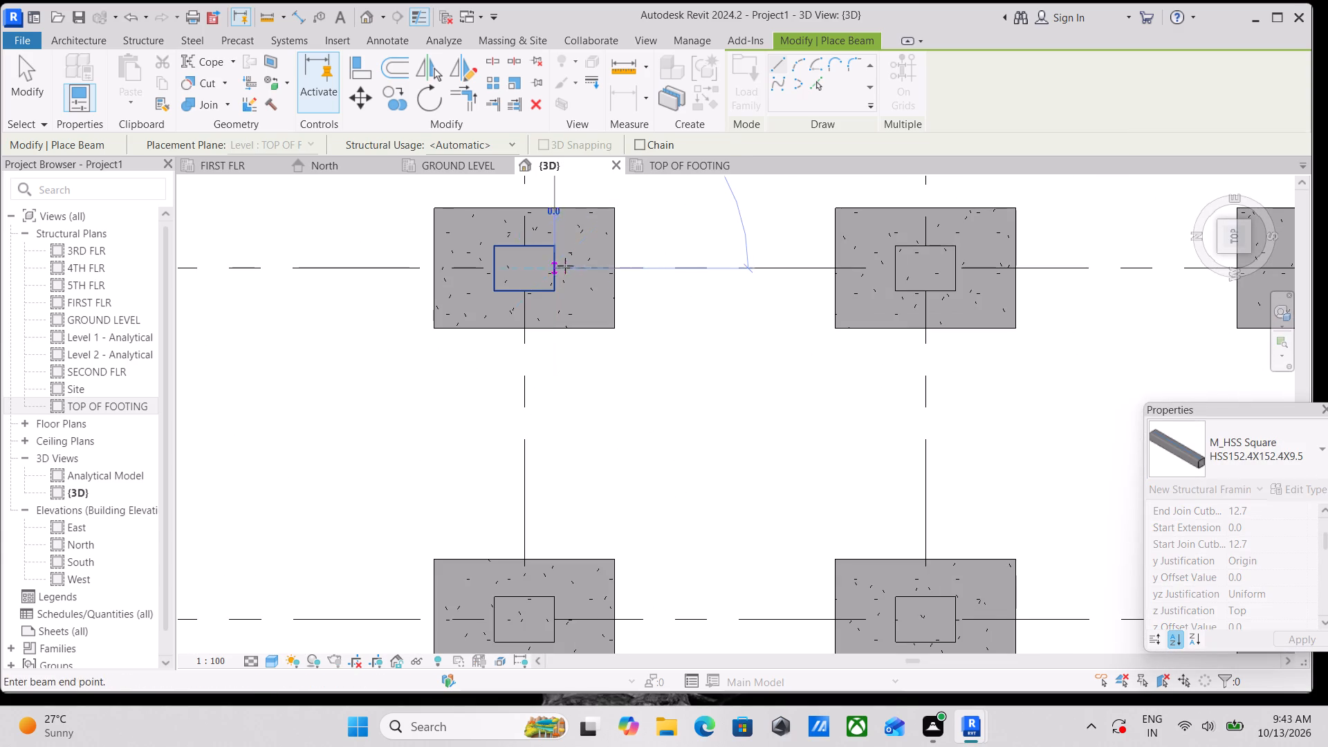
pyautogui.click(898, 268)
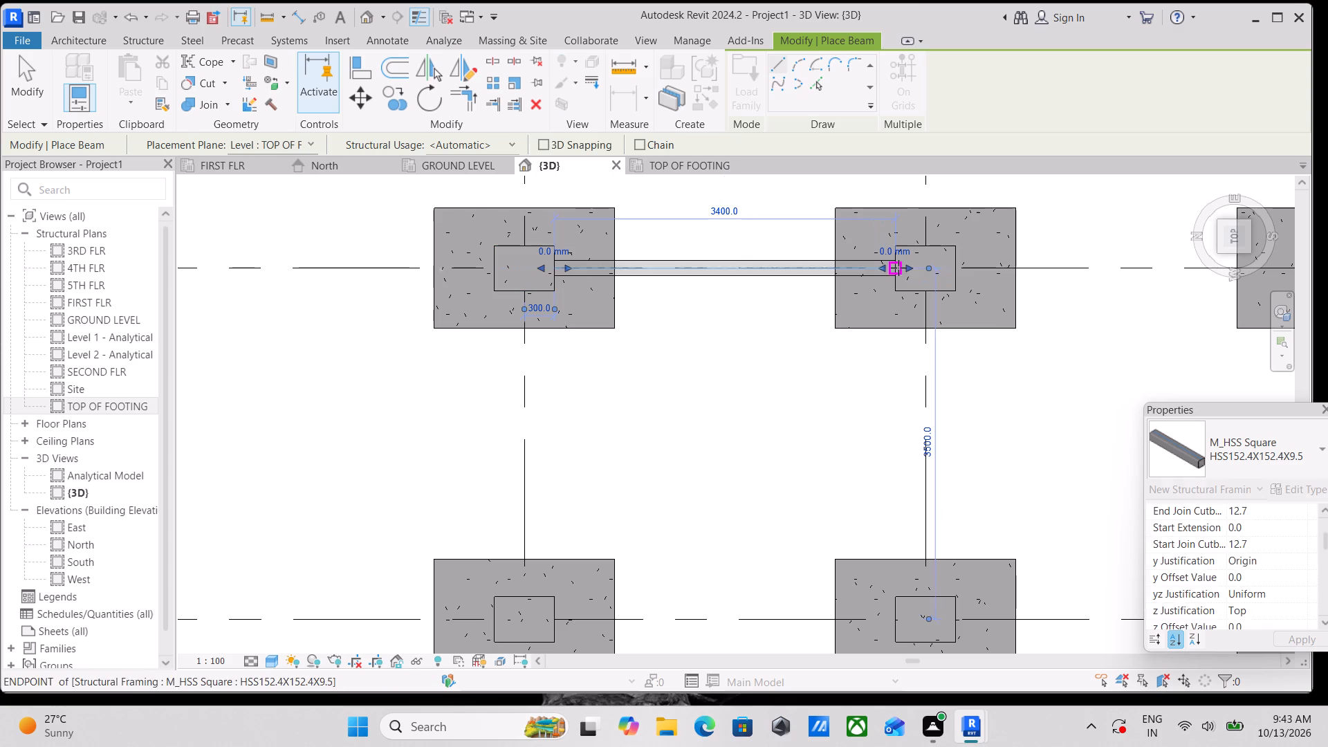
# Place a beam of the same type about 3400 mm long on grid 6, between the columns at grids B and C.
pyautogui.scroll(-1, 1011, 268)
pyautogui.moveTo(1011, 268); pyautogui.dragTo(835, 294, button='middle')
pyautogui.scroll(2, 834, 288)
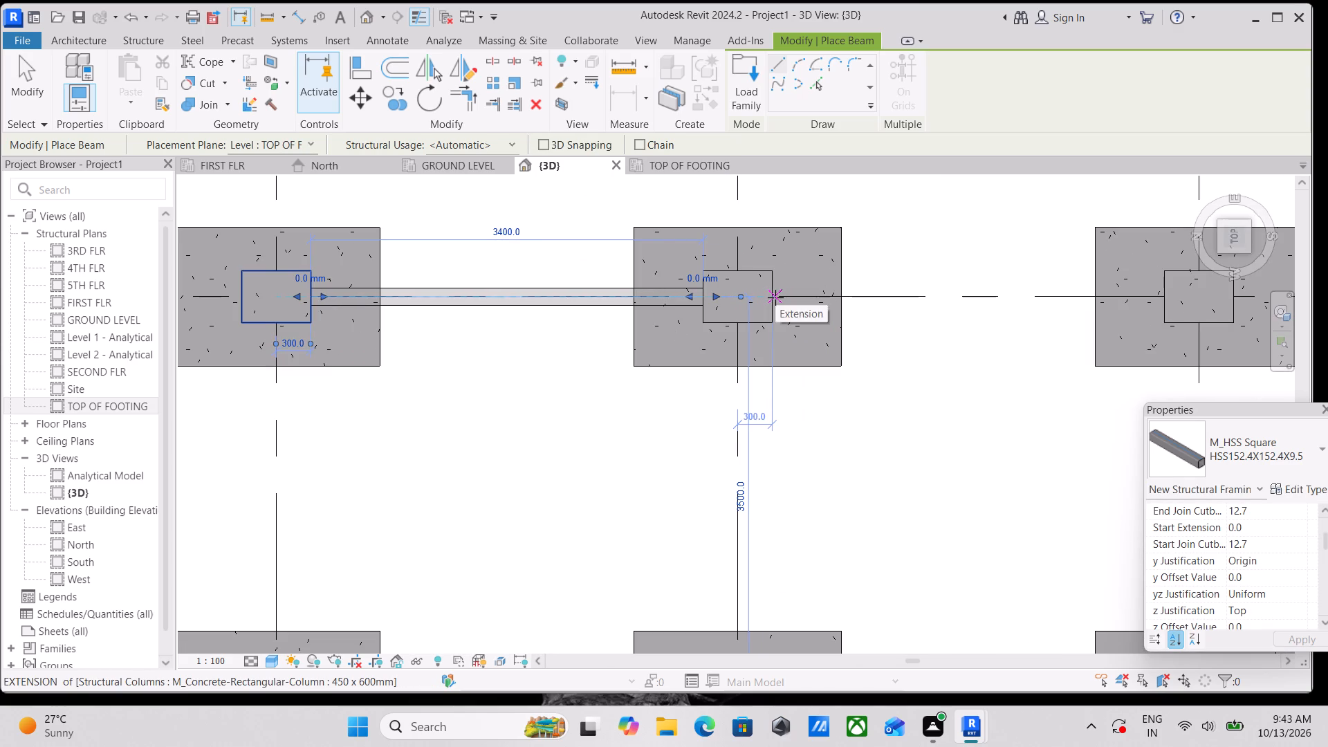
pyautogui.click(774, 299)
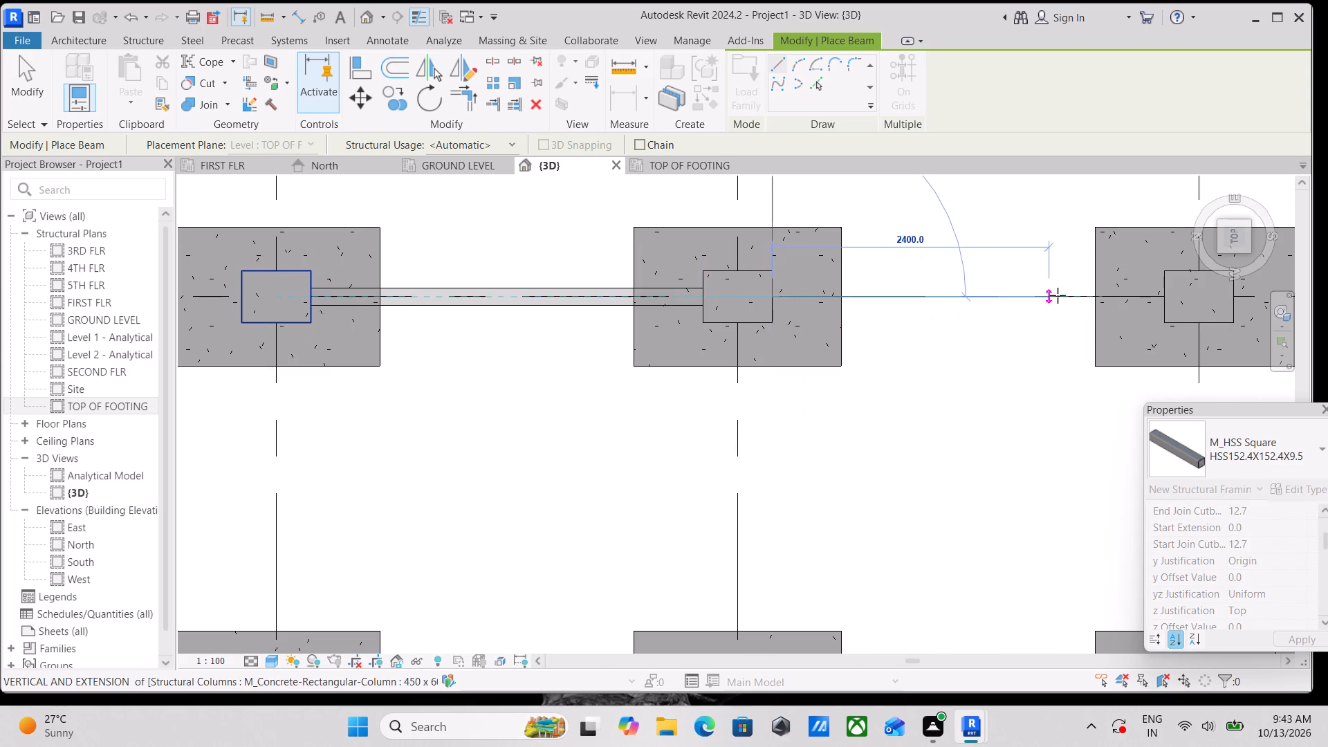
pyautogui.click(1165, 302)
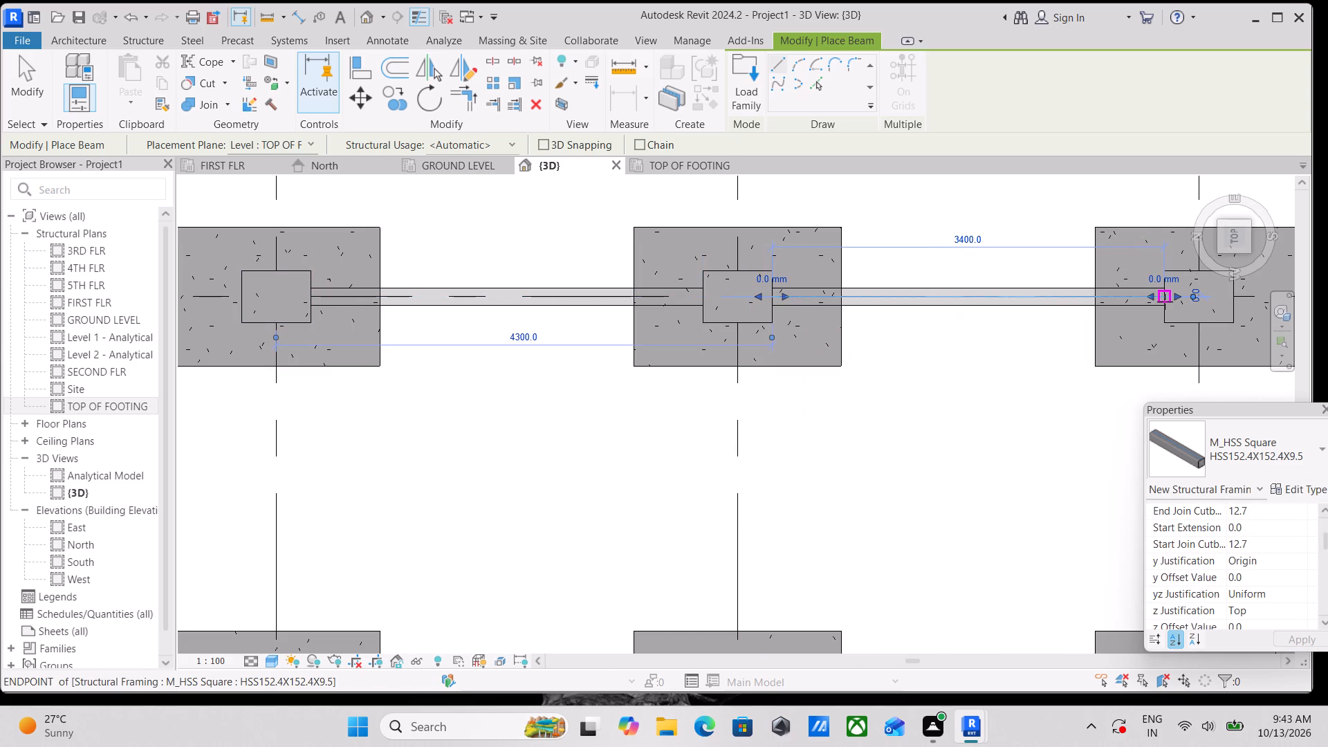
# Place a beam of the same type about 3400 mm long on grid 6, between the columns at grids C and D.
pyautogui.moveTo(1165, 302); pyautogui.dragTo(860, 318, button='middle')
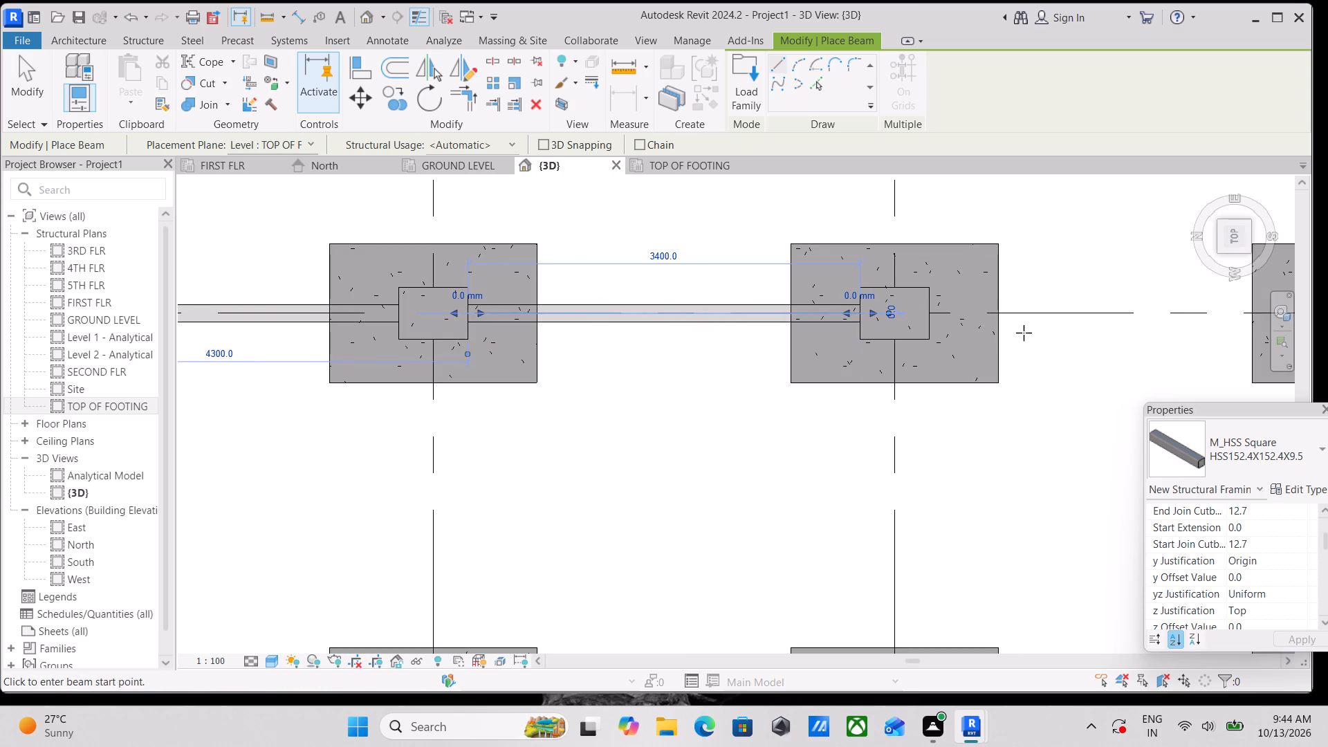
pyautogui.scroll(2, 937, 310)
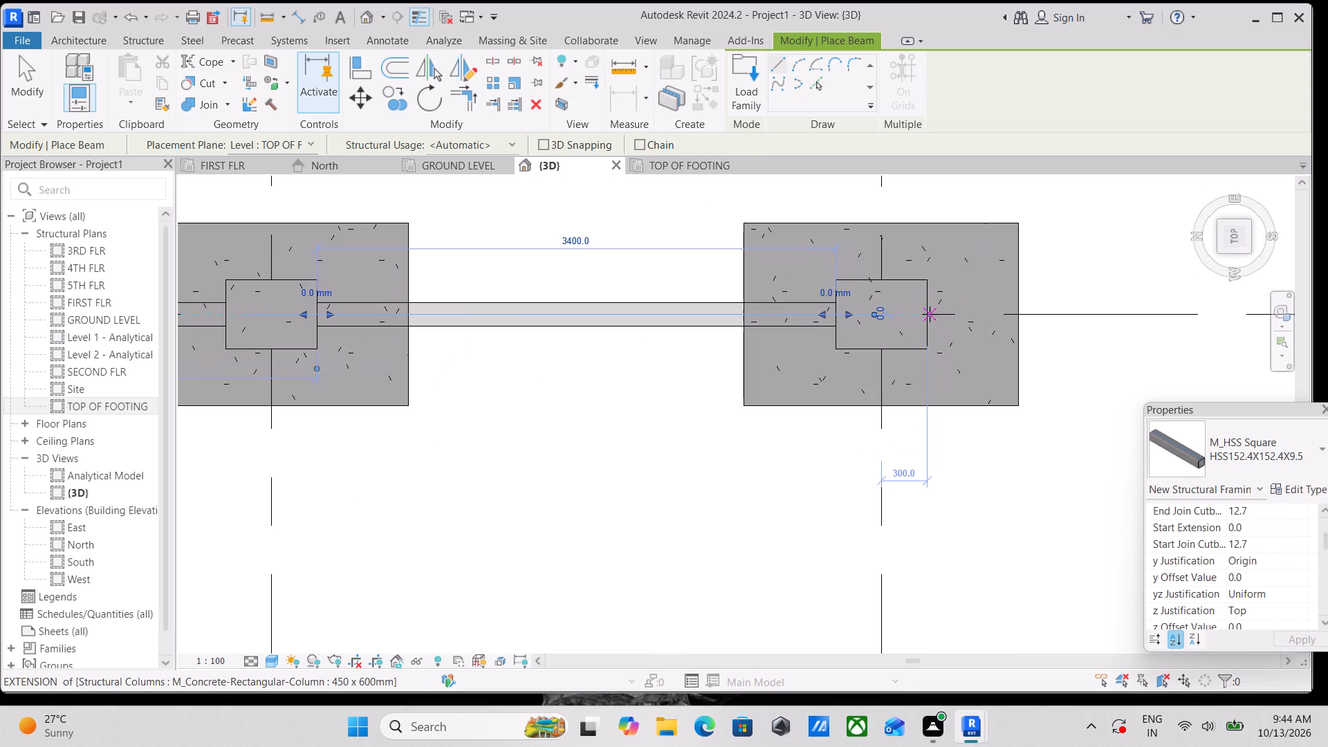
pyautogui.click(927, 315)
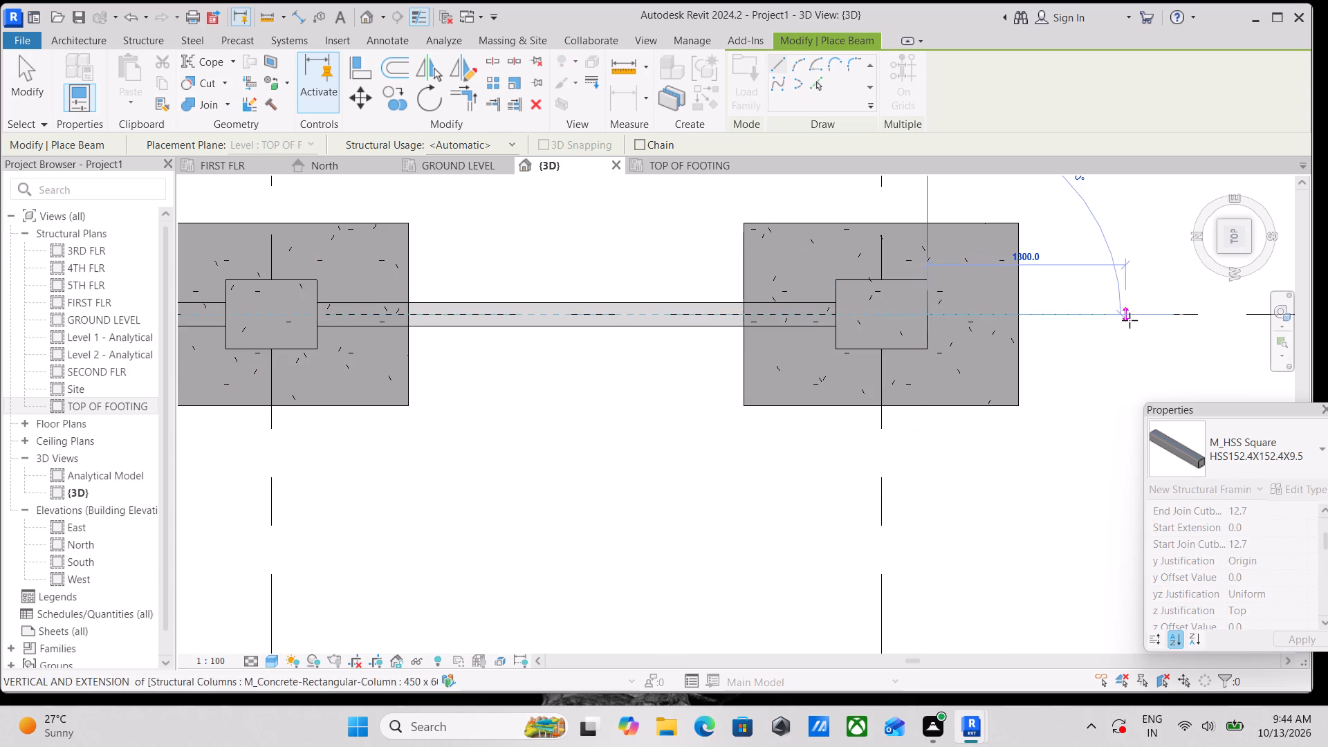
pyautogui.moveTo(1129, 320); pyautogui.dragTo(802, 329, button='middle')
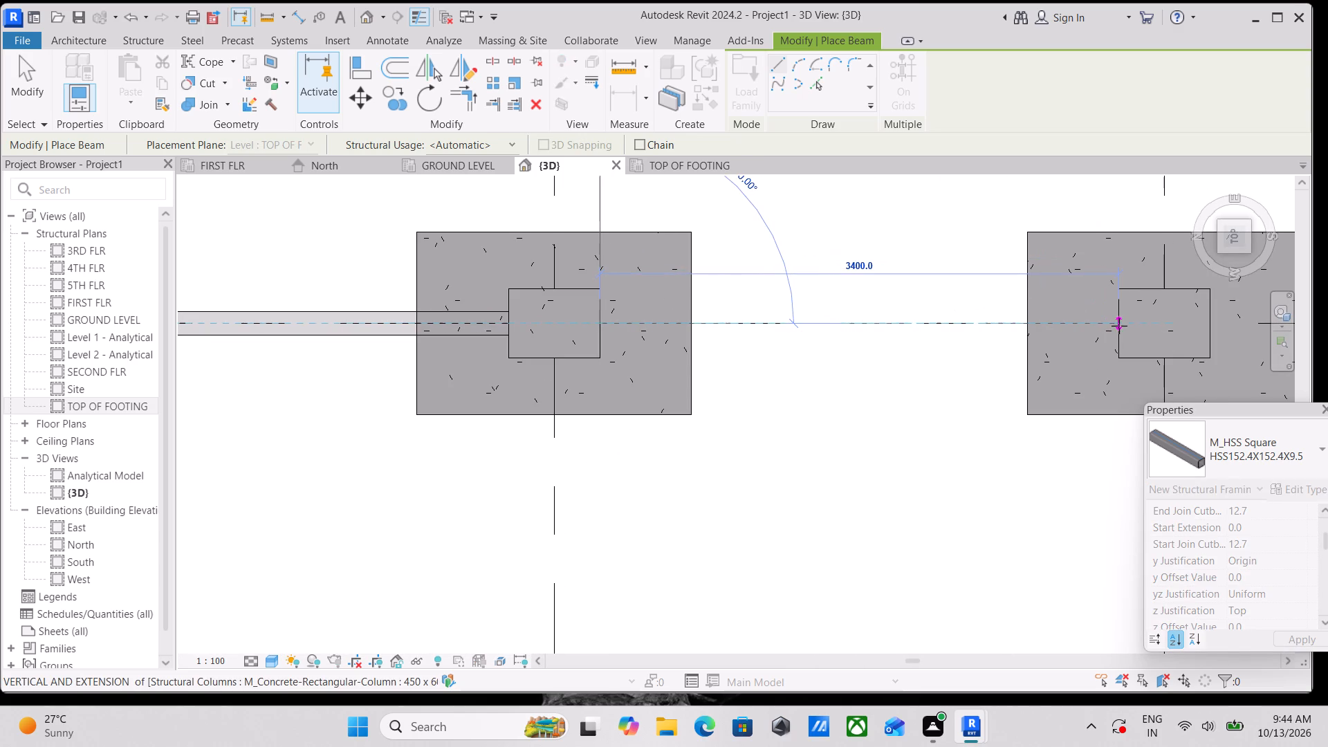
pyautogui.click(1122, 326)
# Place a beam of the same type about 3400 mm long on grid 6, between the columns at grids D and E.
pyautogui.scroll(-2, 1122, 326)
pyautogui.moveTo(1120, 324); pyautogui.dragTo(953, 302, button='middle')
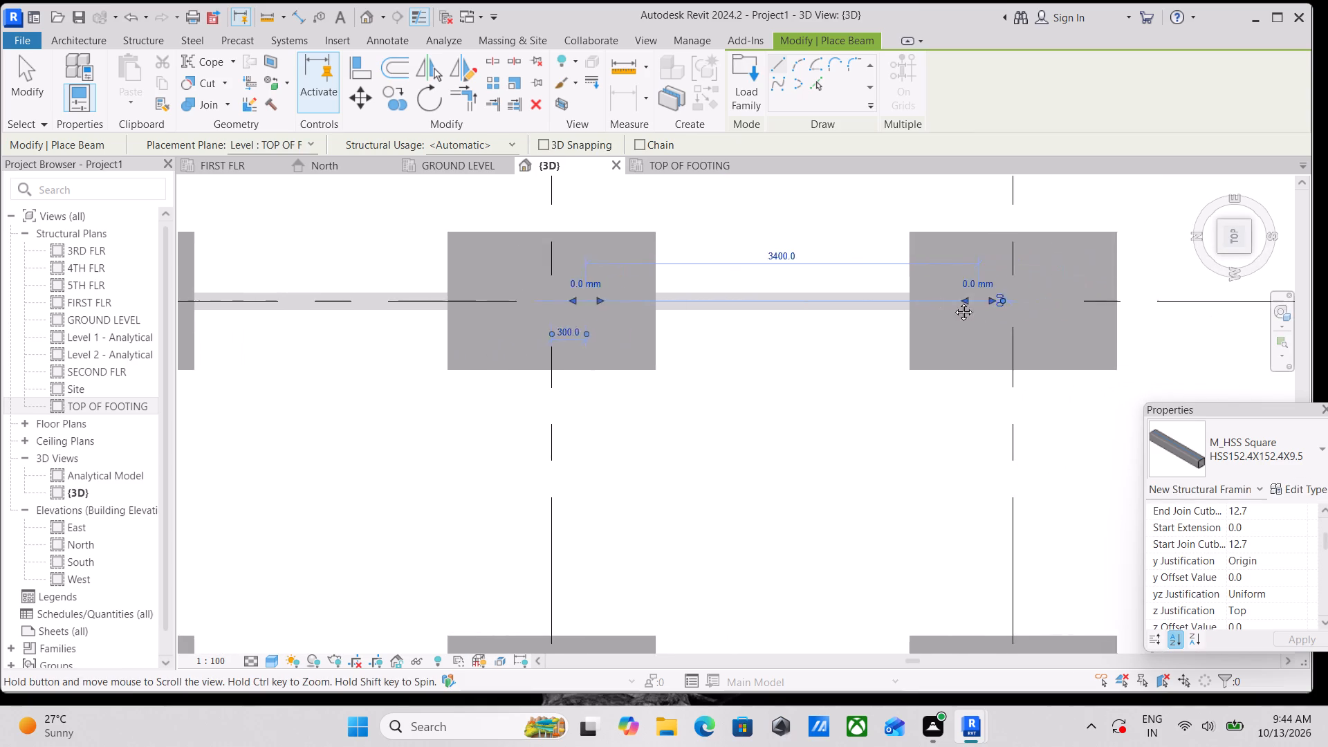
pyautogui.moveTo(953, 302); pyautogui.dragTo(940, 302, button='middle')
pyautogui.scroll(2, 1052, 295)
pyautogui.scroll(3, 991, 311)
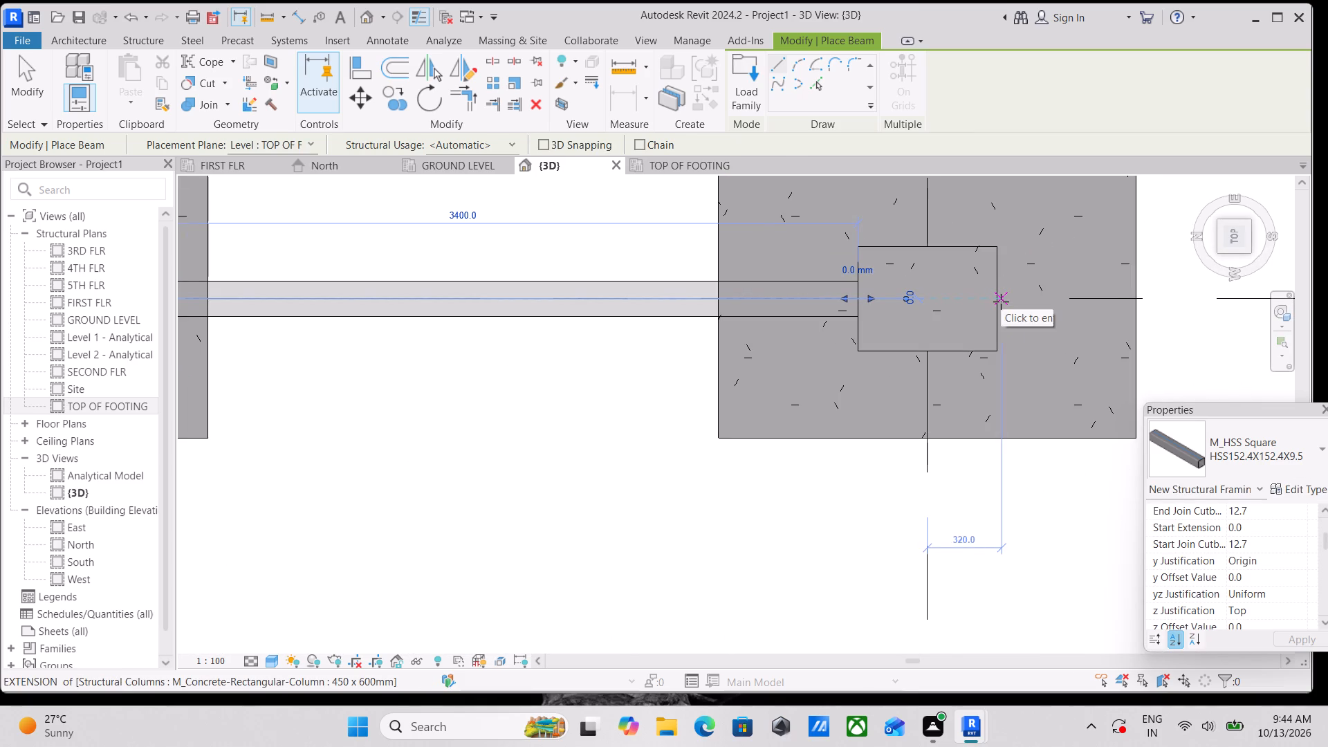
pyautogui.click(996, 302)
pyautogui.scroll(-1, 1118, 299)
pyautogui.moveTo(1118, 299); pyautogui.dragTo(849, 307, button='middle')
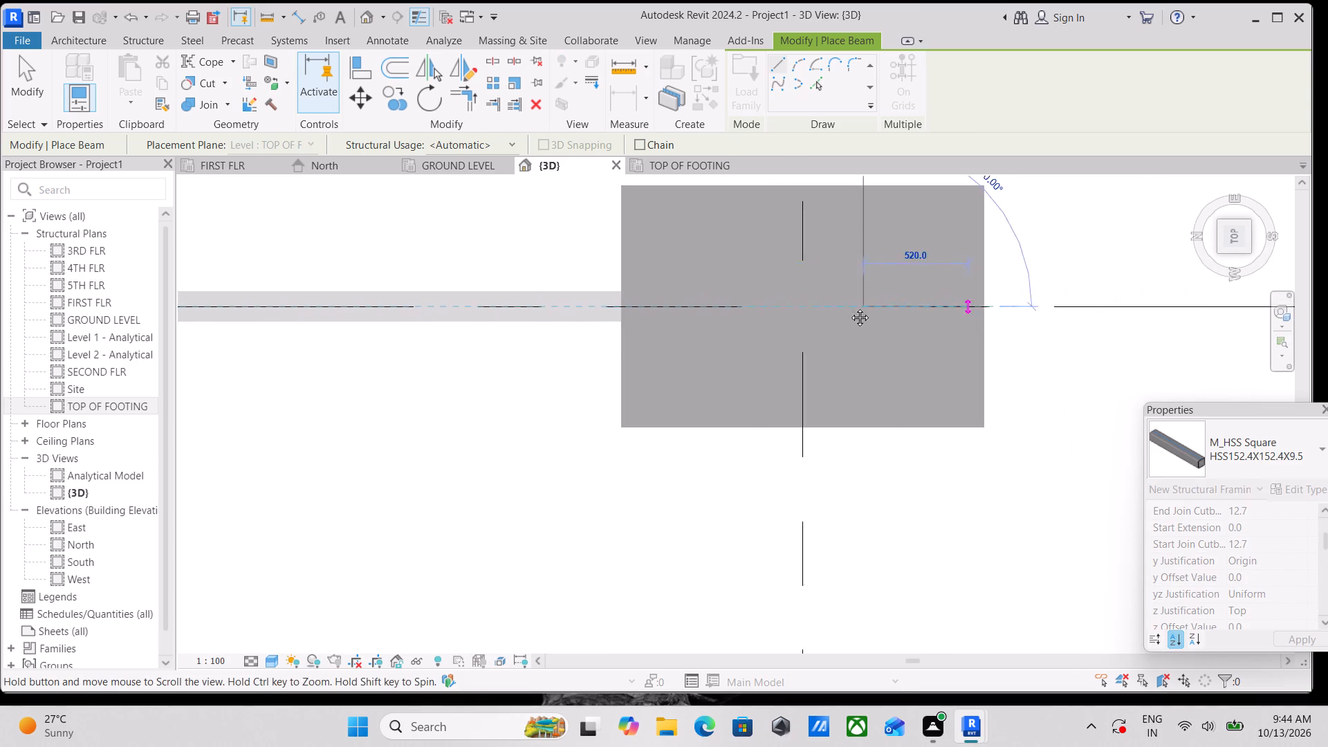
pyautogui.moveTo(849, 307); pyautogui.dragTo(739, 306, button='middle')
pyautogui.scroll(1, 737, 306)
pyautogui.scroll(-2, 1001, 292)
pyautogui.moveTo(1002, 292); pyautogui.dragTo(683, 302, button='middle')
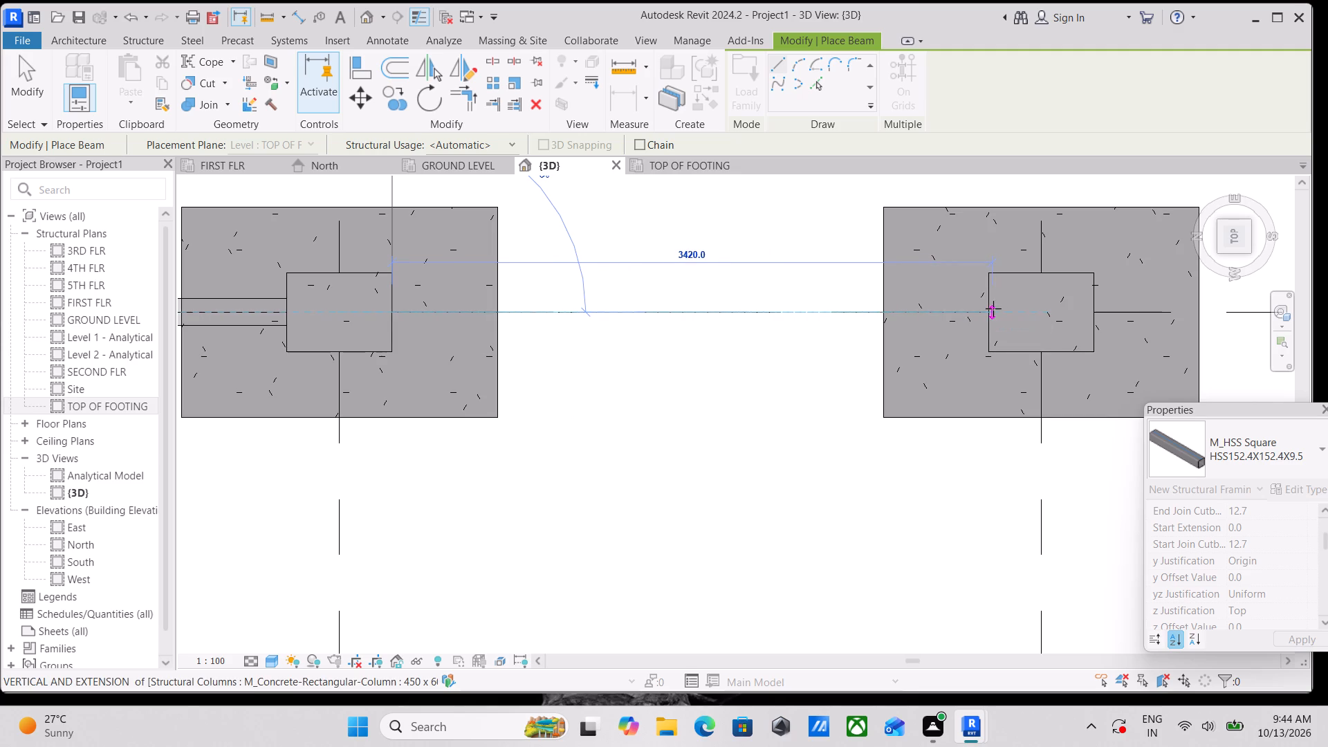
pyautogui.click(988, 311)
# Place the last grid 6 beam, about 3400 mm long, between the columns at grids E and F, and end beam placement.
pyautogui.scroll(-1, 988, 311)
pyautogui.moveTo(988, 311); pyautogui.dragTo(780, 292, button='middle')
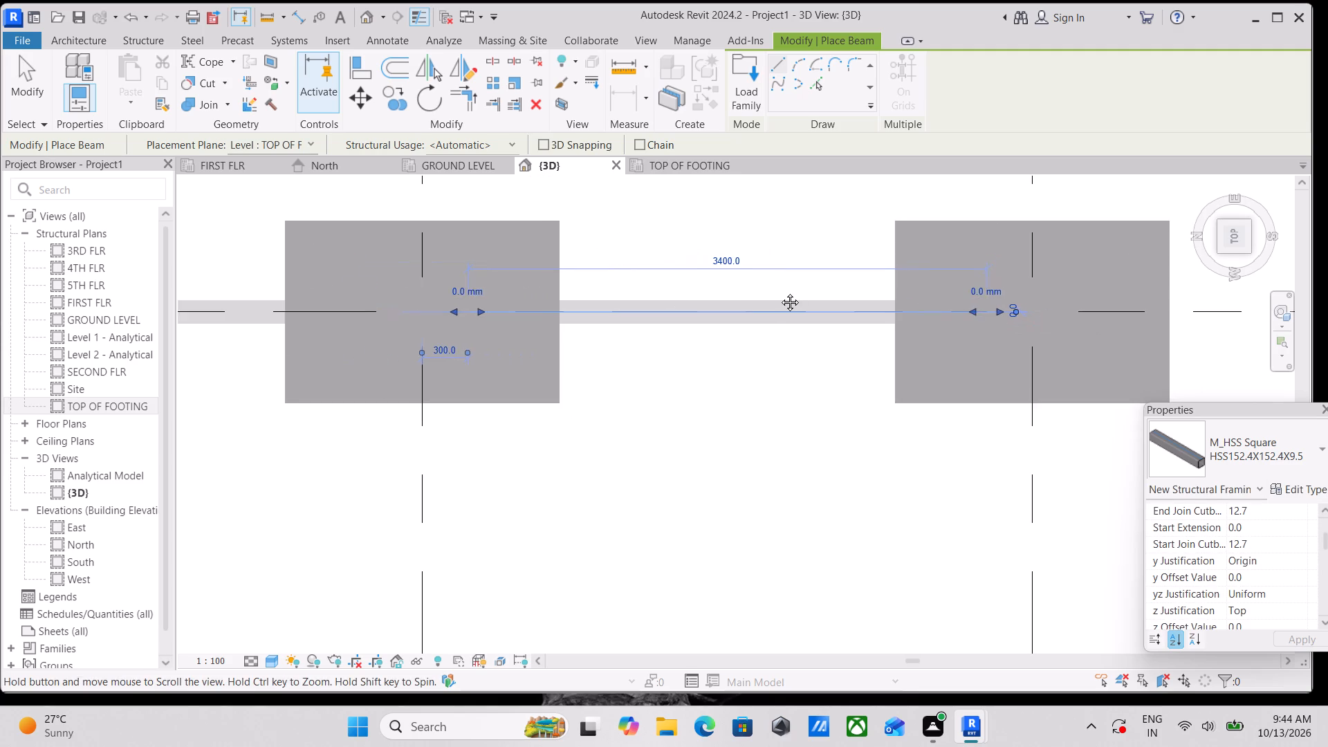
pyautogui.moveTo(780, 292); pyautogui.dragTo(726, 283, button='middle')
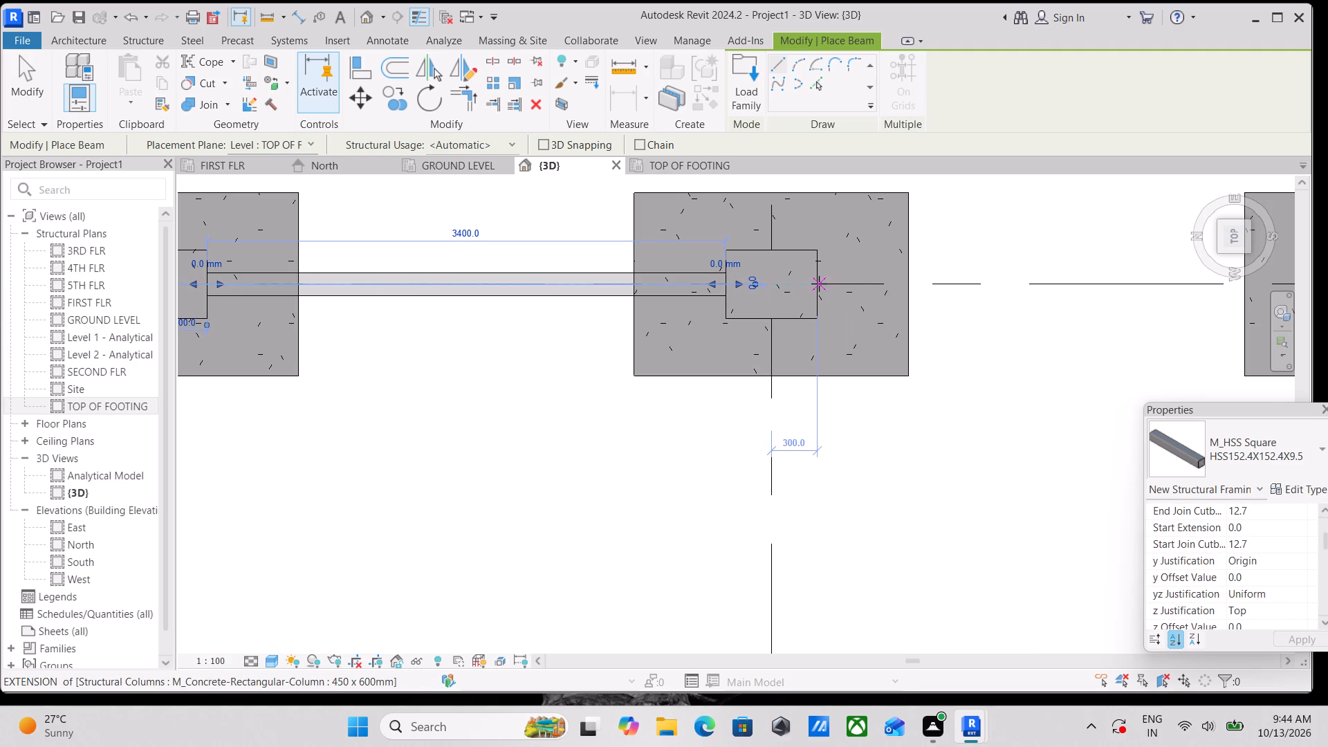
pyautogui.click(817, 284)
pyautogui.scroll(-1, 988, 286)
pyautogui.moveTo(986, 286); pyautogui.dragTo(596, 301, button='middle')
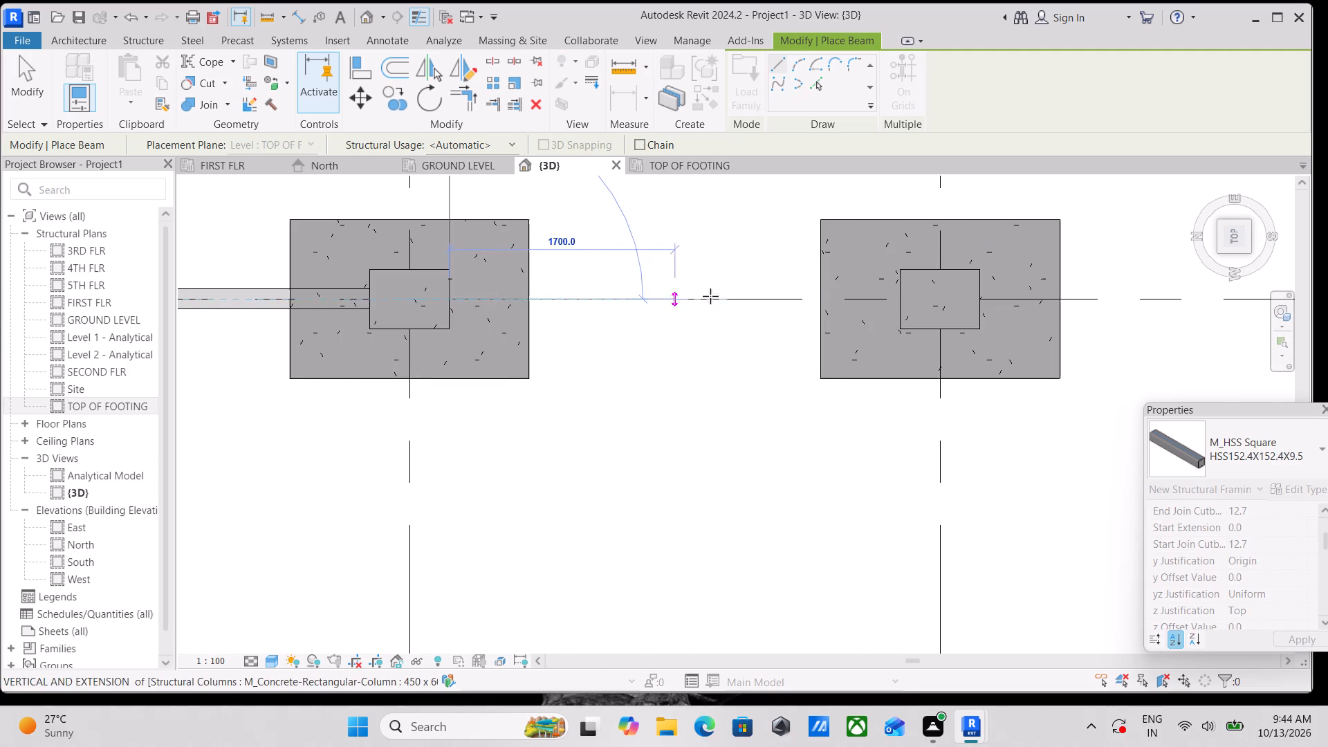
pyautogui.click(901, 295)
pyautogui.scroll(-2, 901, 295)
pyautogui.scroll(-3, 983, 308)
pyautogui.scroll(-3, 847, 312)
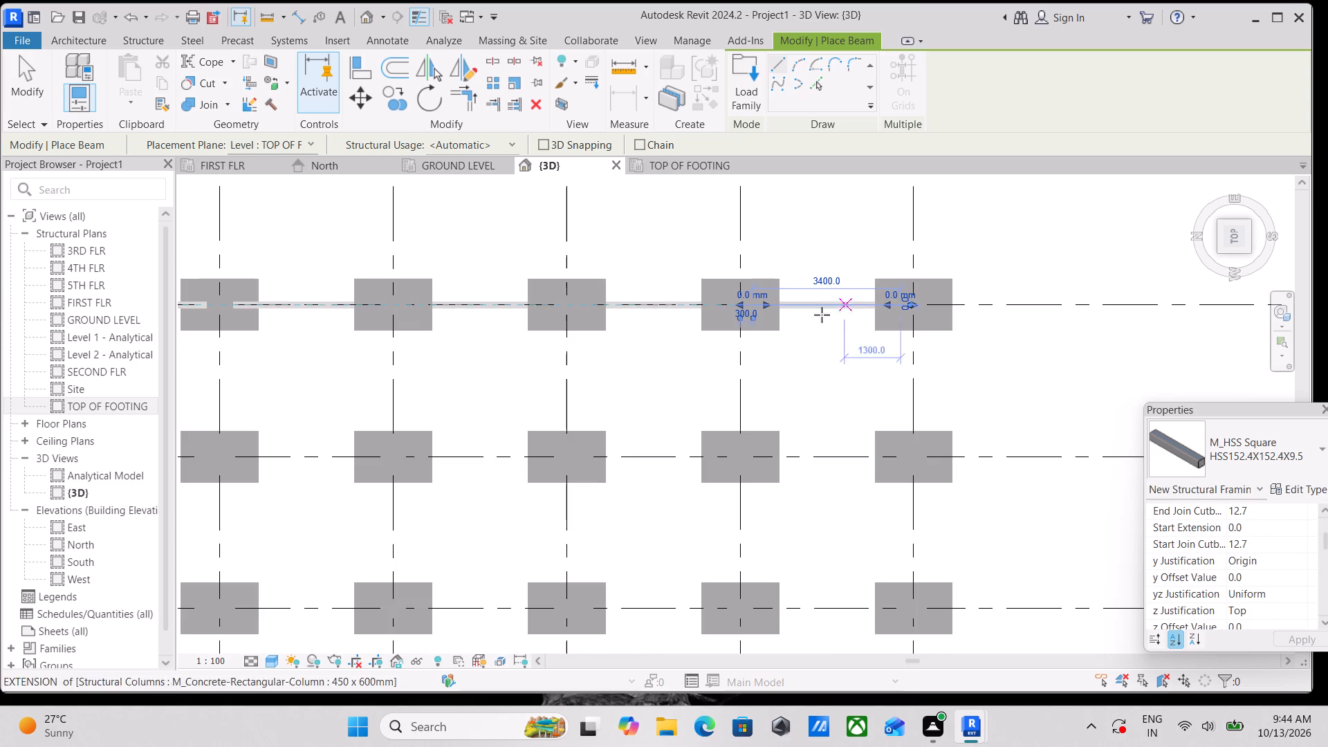
pyautogui.scroll(6, 472, 321)
pyautogui.press('Escape')
pyautogui.scroll(2, 476, 318)
pyautogui.press('Escape')
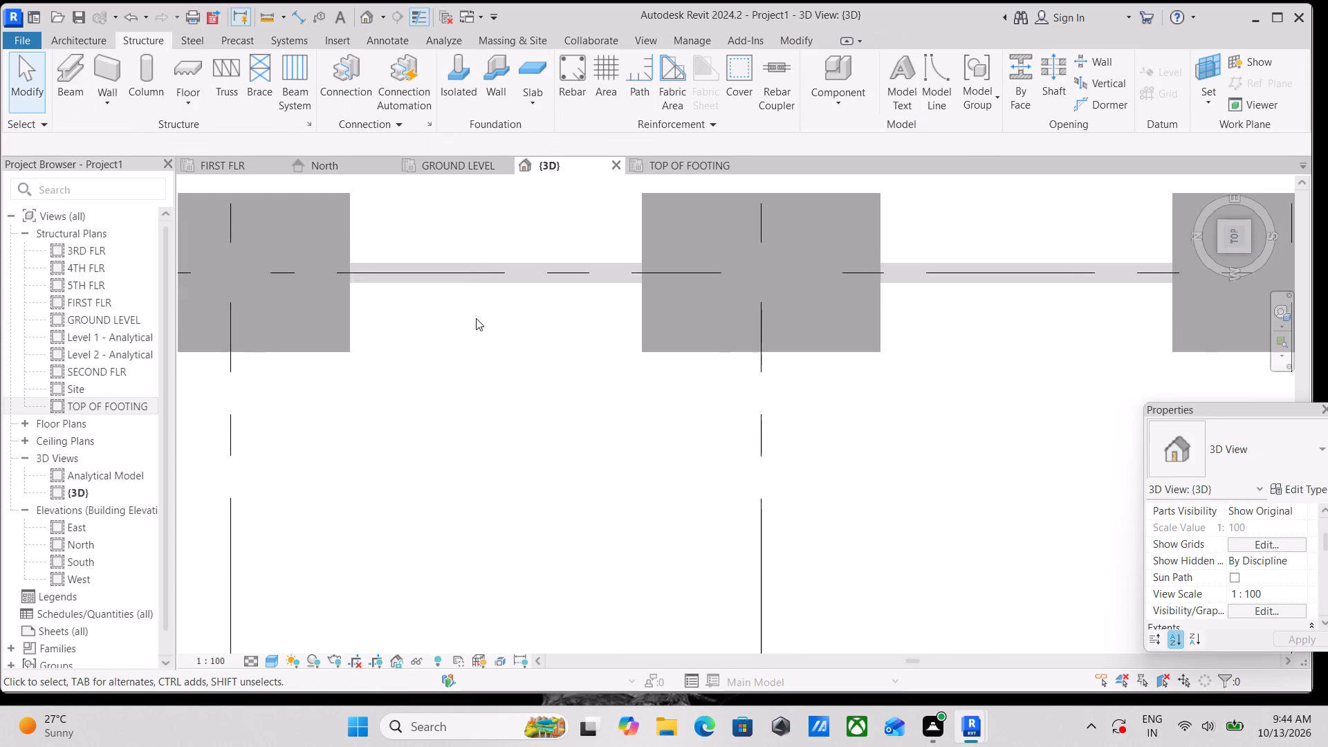
# Place an HSS152.4X152.4X9.5 beam along grid A, between the facing sides of the columns at grids 6 and 5.
pyautogui.scroll(-3, 477, 318)
pyautogui.moveTo(477, 318); pyautogui.dragTo(970, 248, button='middle')
pyautogui.scroll(-3, 550, 306)
pyautogui.press('Escape')
pyautogui.moveTo(636, 317); pyautogui.dragTo(905, 312, button='middle')
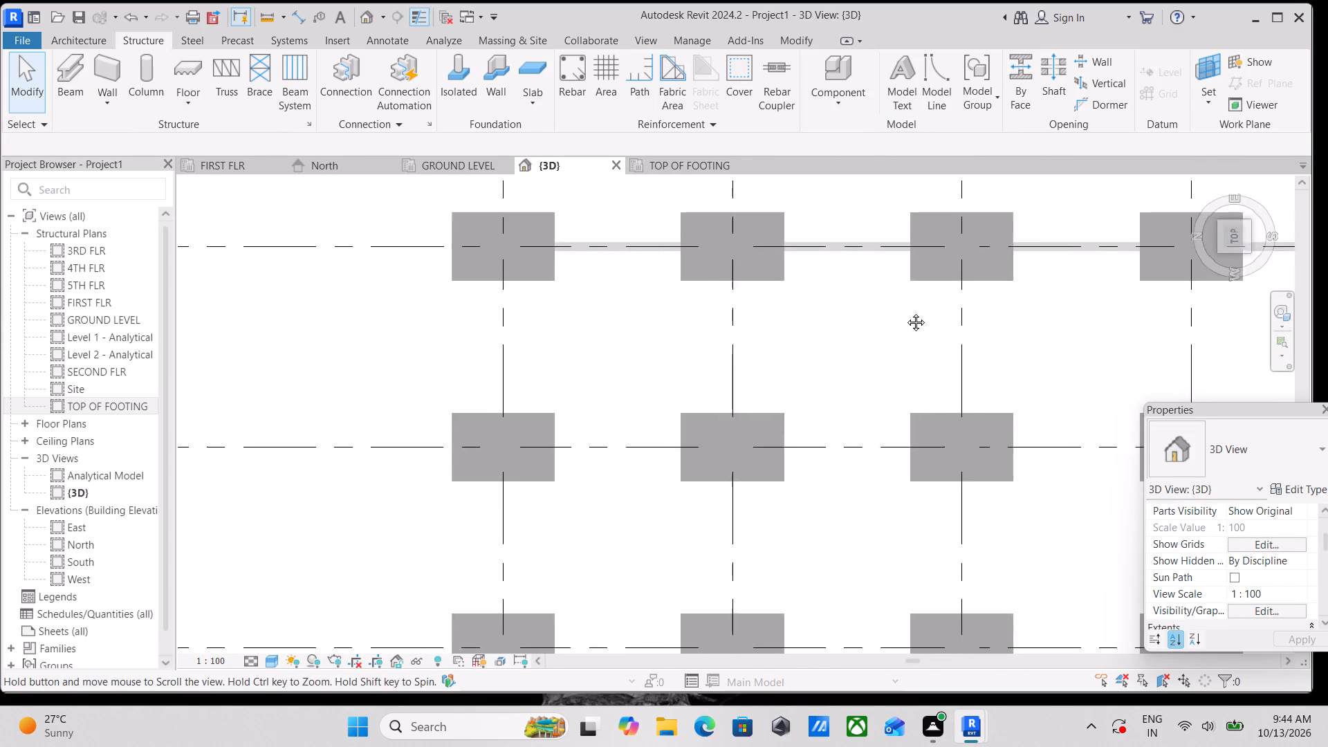
pyautogui.moveTo(905, 312); pyautogui.dragTo(909, 310, button='middle')
pyautogui.moveTo(785, 262); pyautogui.dragTo(795, 261, button='middle')
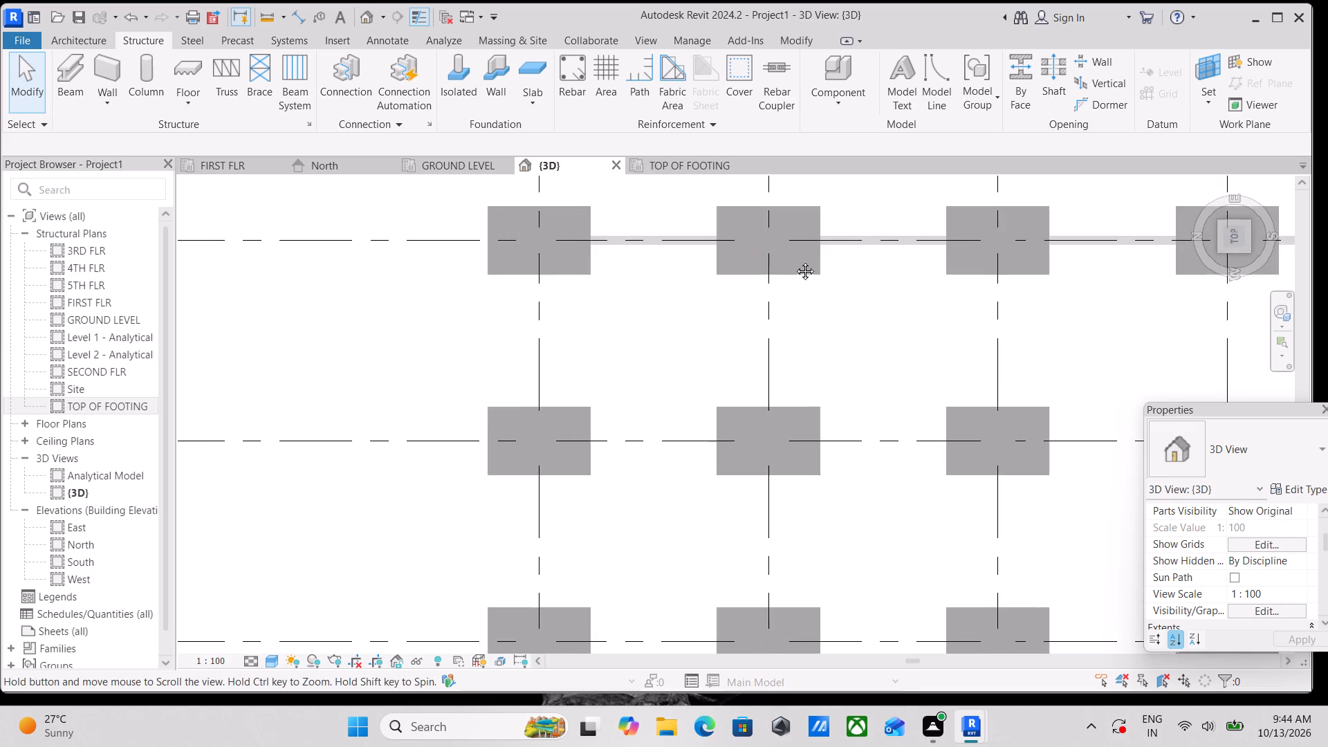
pyautogui.moveTo(795, 261); pyautogui.dragTo(910, 242, button='middle')
pyautogui.moveTo(733, 329); pyautogui.dragTo(834, 310, button='middle')
pyautogui.scroll(-1, 834, 310)
pyautogui.scroll(3, 816, 307)
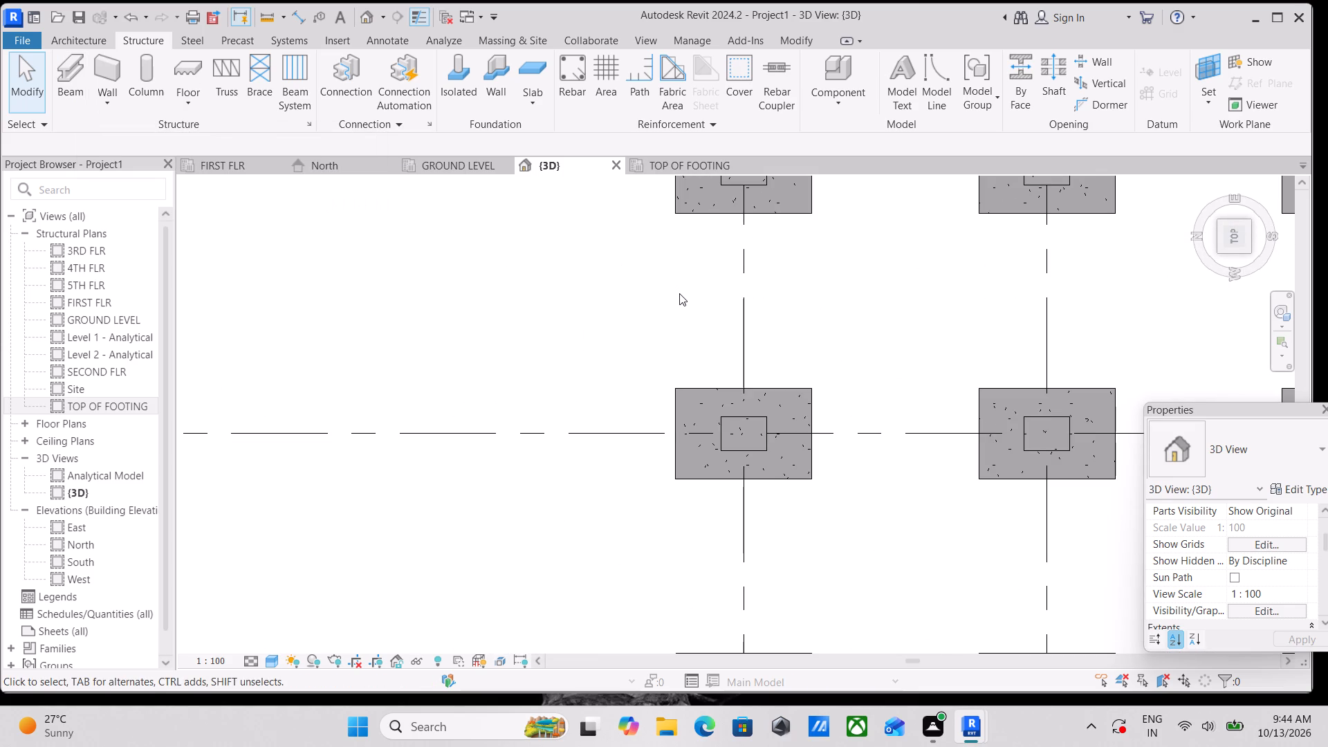
pyautogui.write('BM')
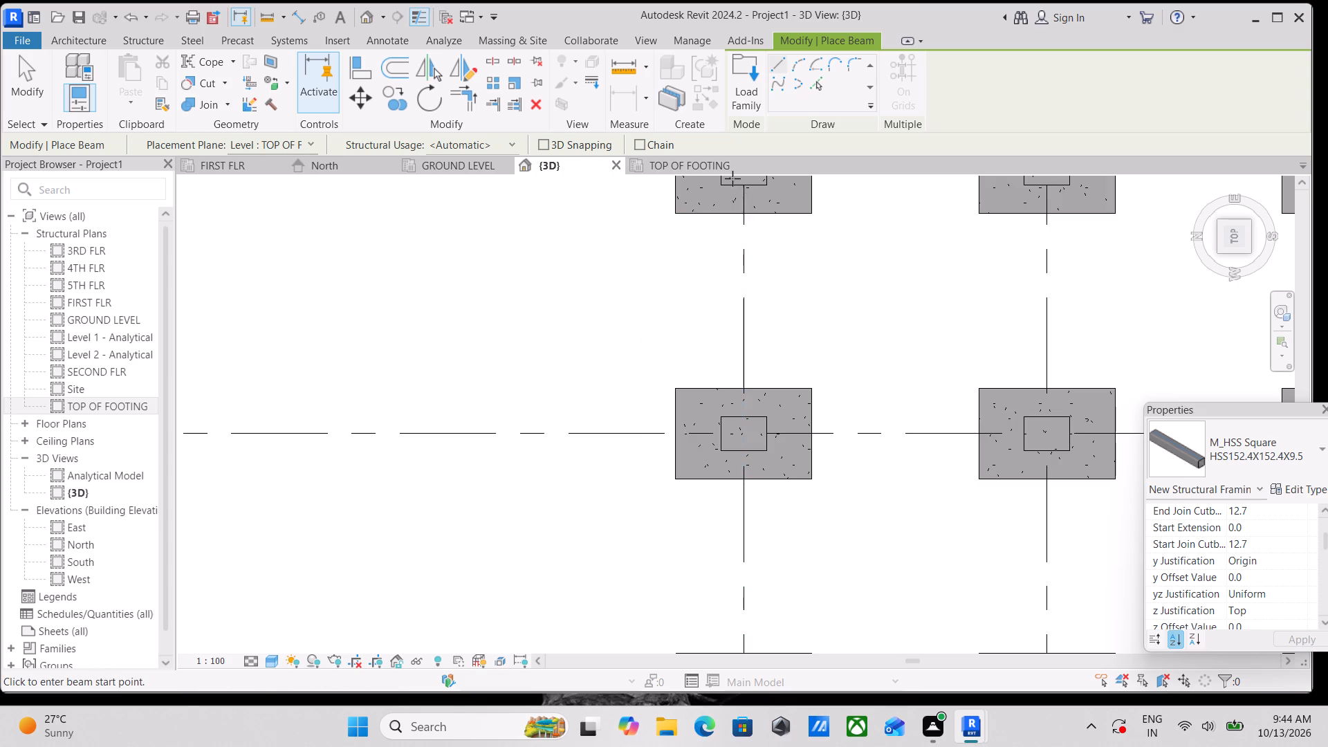
pyautogui.scroll(1, 740, 204)
pyautogui.scroll(1, 860, 232)
pyautogui.moveTo(860, 232); pyautogui.dragTo(847, 378, button='middle')
pyautogui.scroll(3, 725, 266)
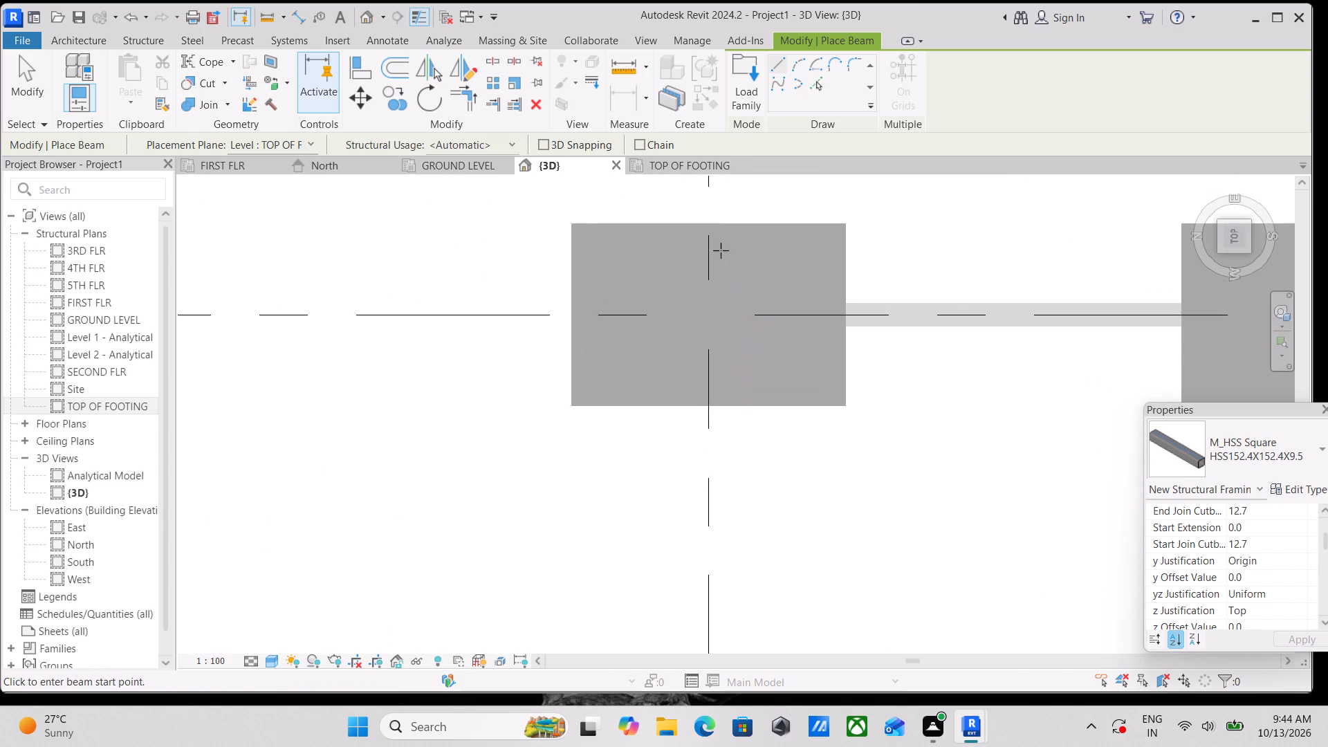
pyautogui.click(710, 349)
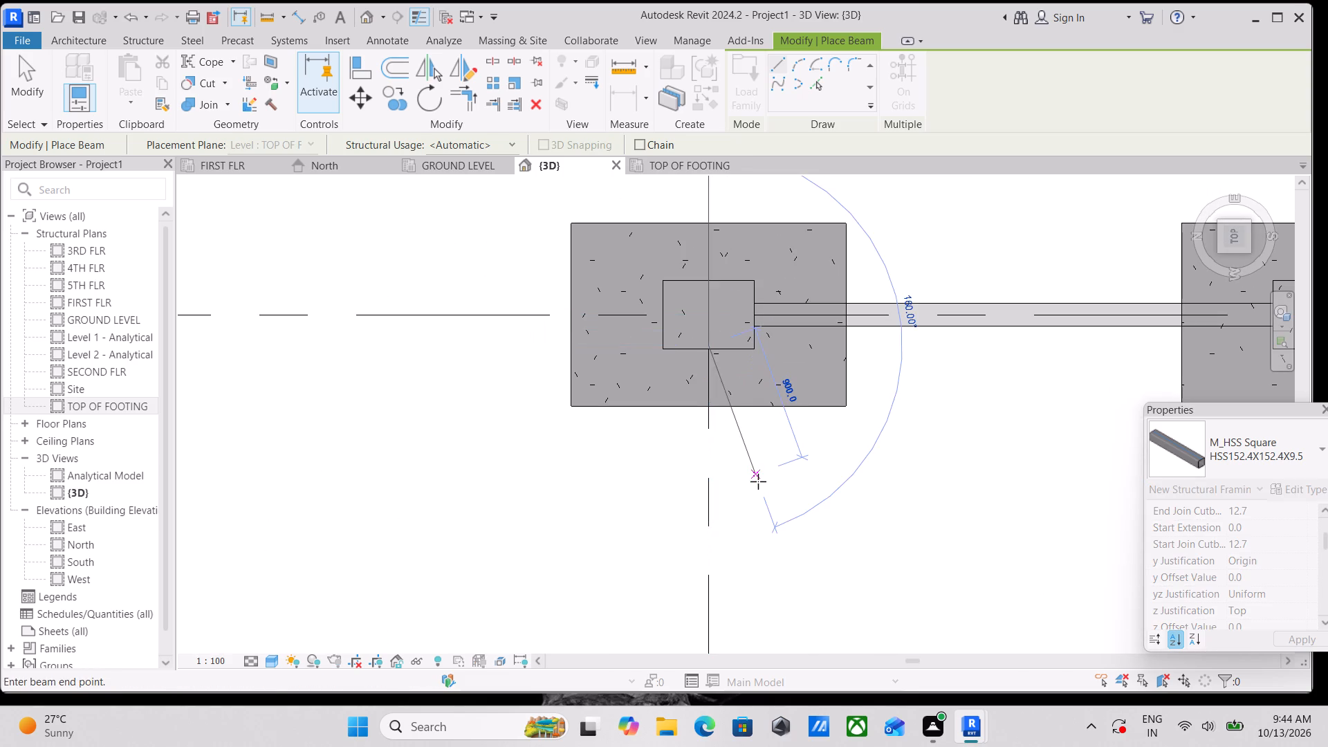
pyautogui.moveTo(758, 481); pyautogui.dragTo(729, 196, button='middle')
pyautogui.scroll(-1, 684, 459)
pyautogui.moveTo(693, 421); pyautogui.dragTo(731, 308, button='middle')
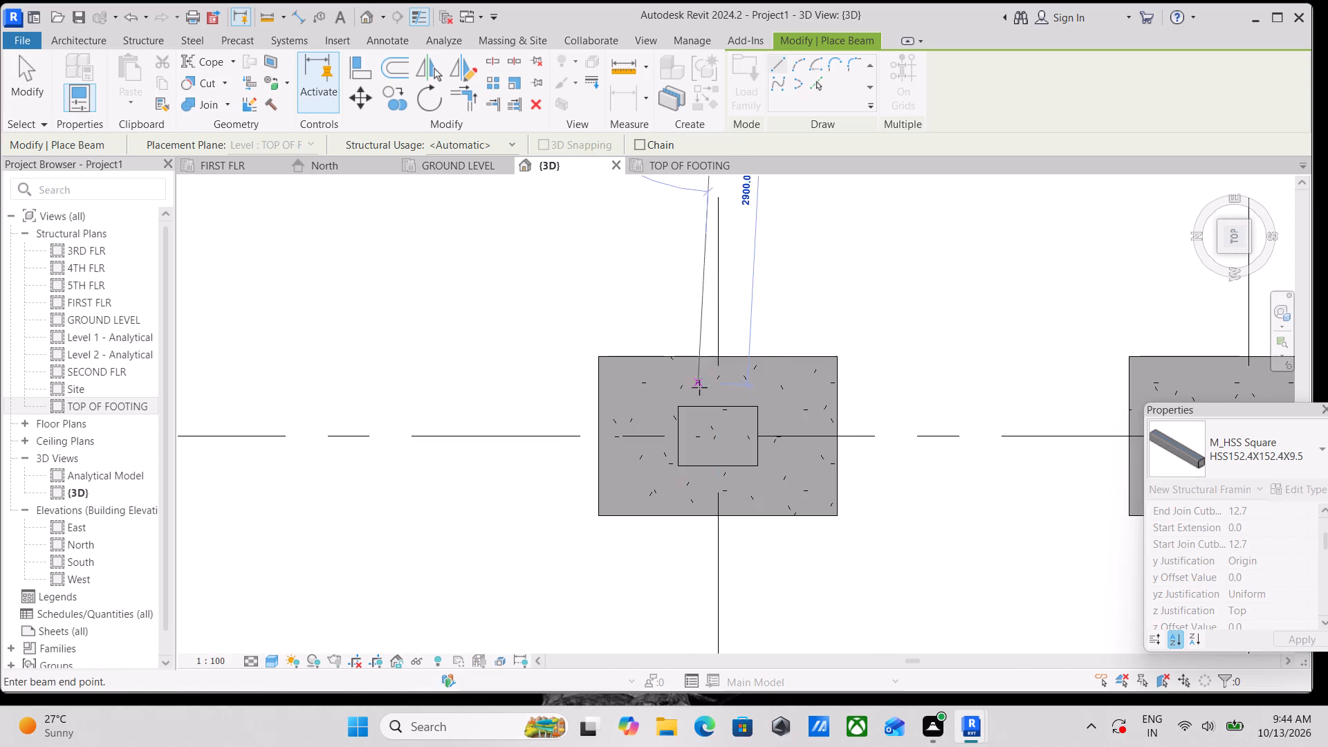
pyautogui.click(722, 406)
# Place an HSS152.4X152.4X9.5 beam about 3100 mm long on grid A, between the facing sides of the columns at grids 5 and 4.
pyautogui.scroll(-3, 720, 385)
pyautogui.moveTo(721, 382); pyautogui.dragTo(793, 227, button='middle')
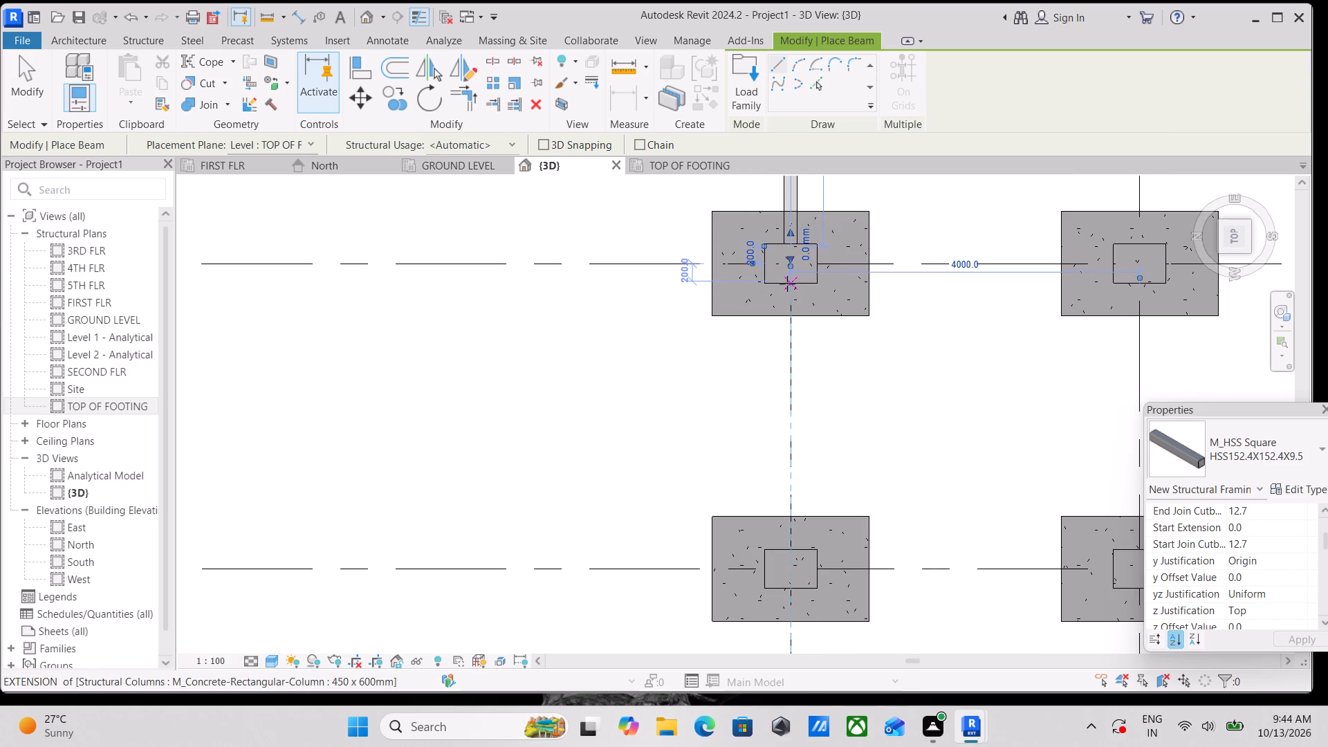
pyautogui.click(787, 284)
pyautogui.moveTo(782, 409); pyautogui.dragTo(810, 288, button='middle')
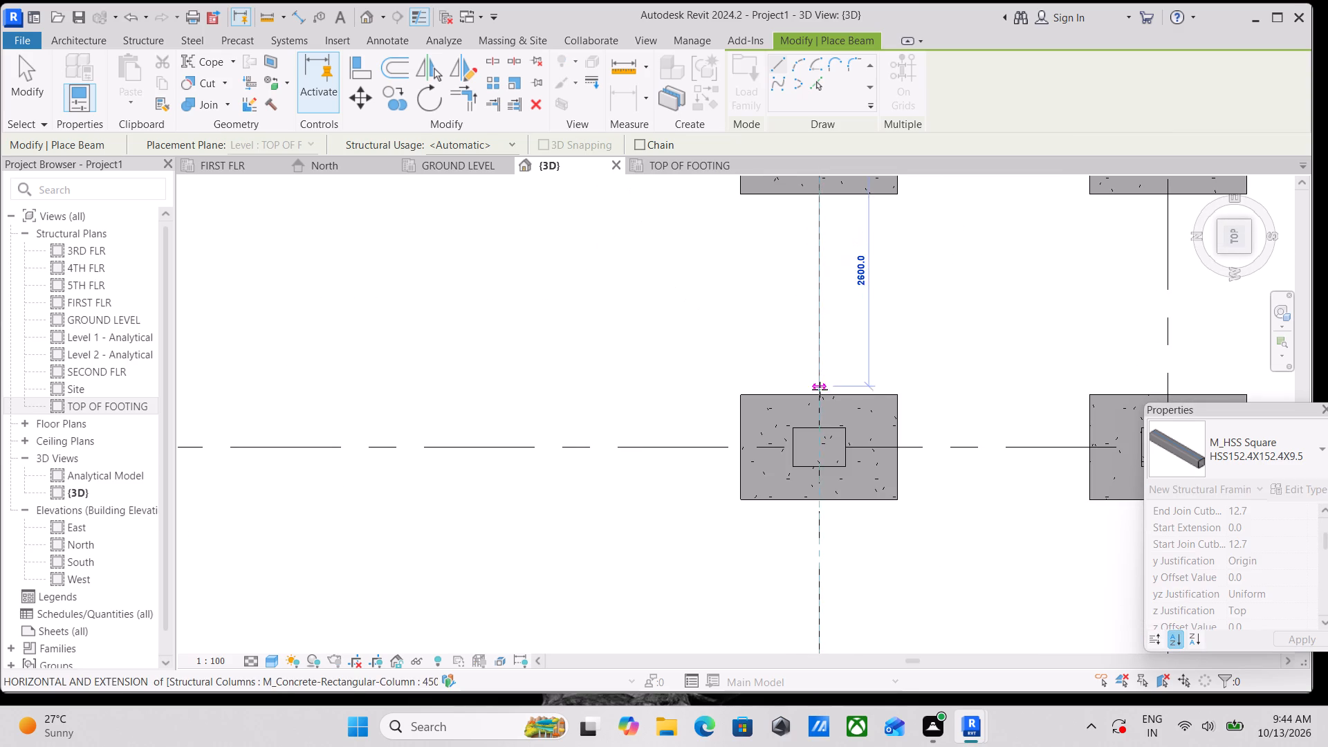
pyautogui.click(816, 425)
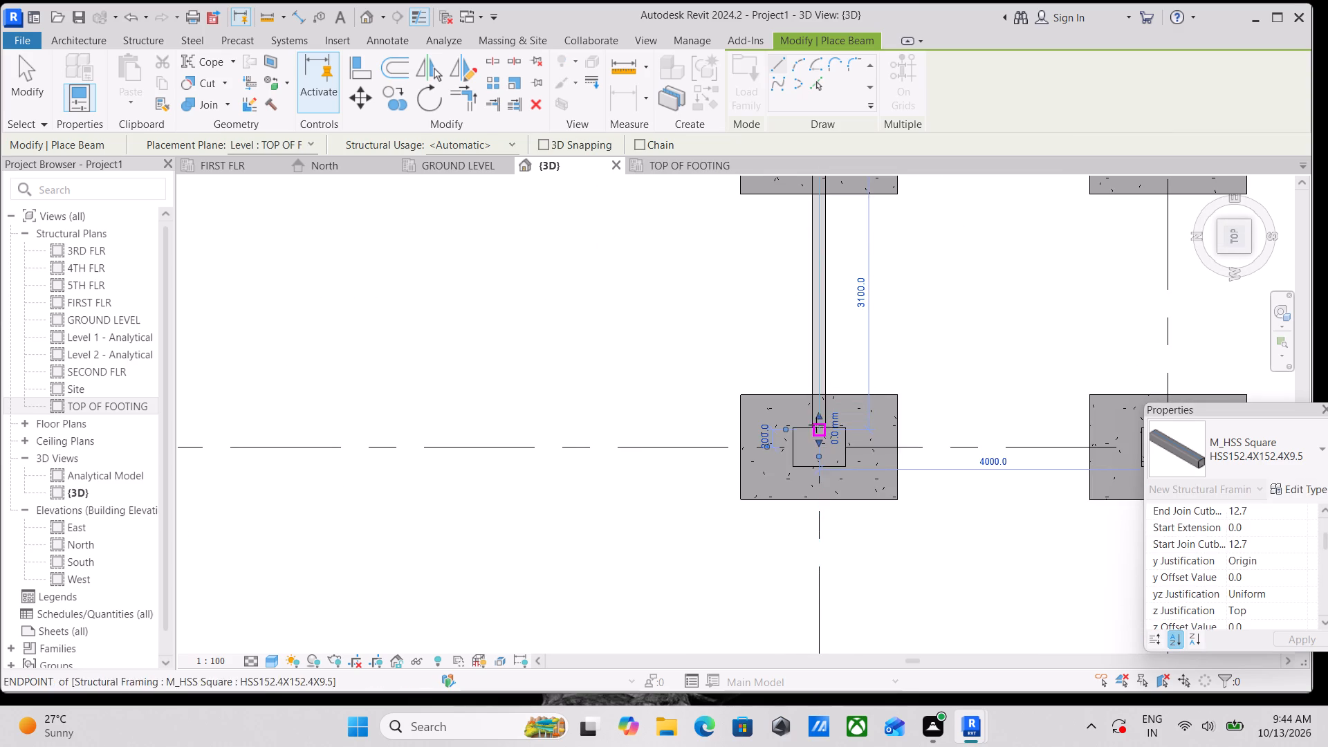
# Place a beam of the same type about 3100 mm long on grid A, between the columns at grids 4 and 3.
pyautogui.scroll(-2, 822, 398)
pyautogui.moveTo(822, 391); pyautogui.dragTo(851, 256, button='middle')
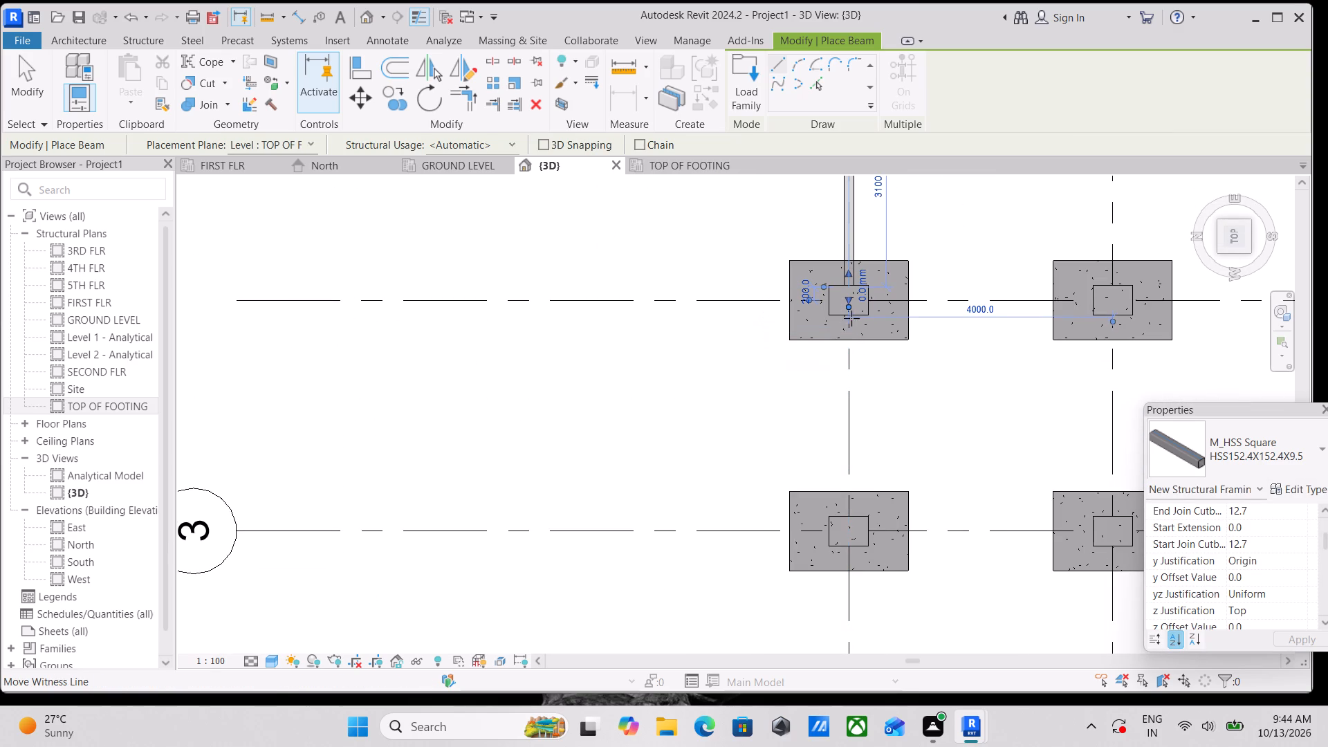
pyautogui.click(850, 314)
pyautogui.scroll(-1, 847, 405)
pyautogui.moveTo(847, 405); pyautogui.dragTo(856, 283, button='middle')
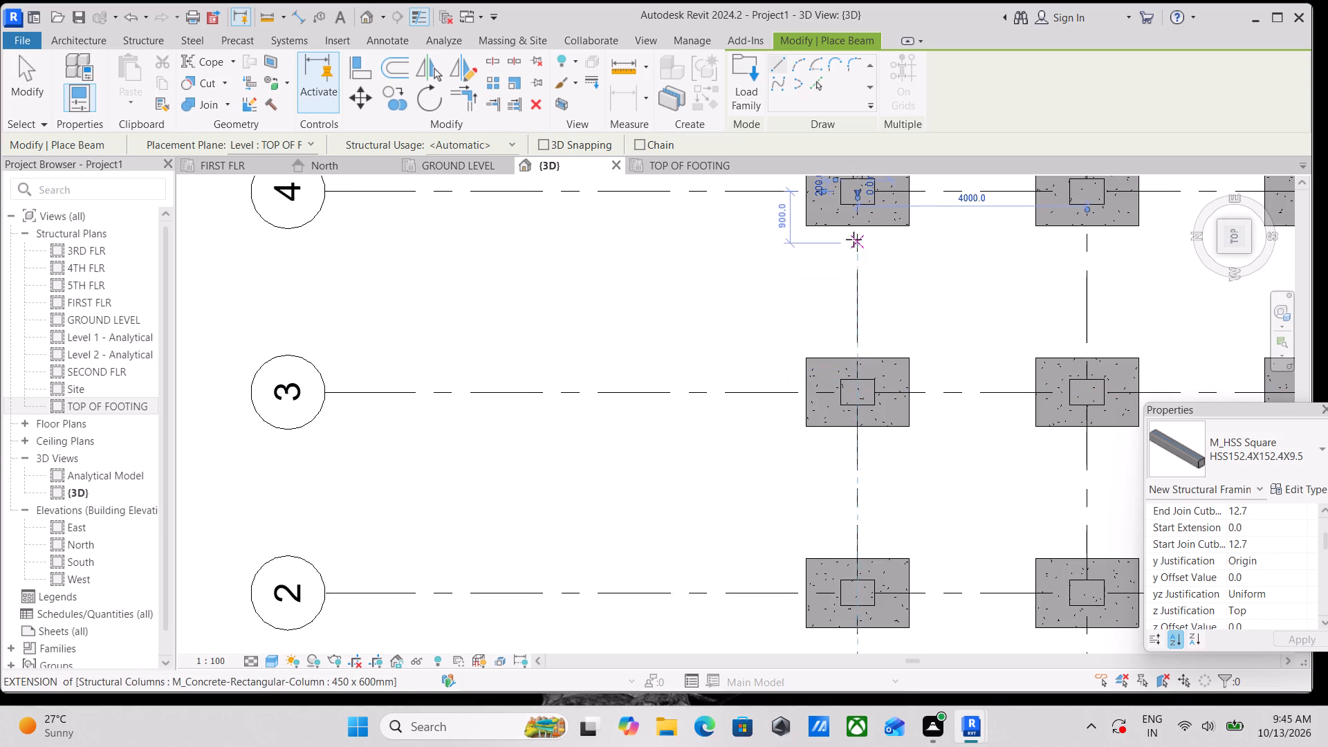
pyautogui.scroll(2, 856, 216)
pyautogui.scroll(1, 864, 288)
pyautogui.moveTo(864, 288); pyautogui.dragTo(864, 314, button='middle')
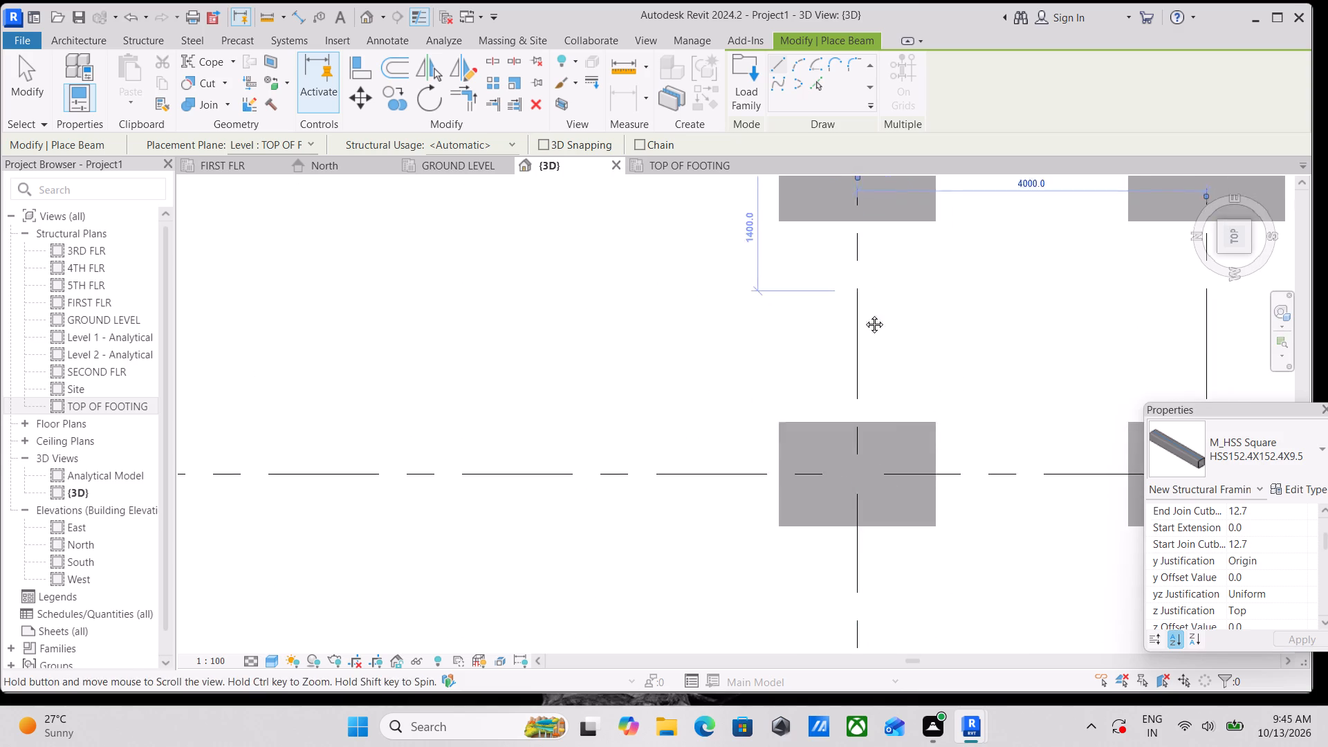
pyautogui.moveTo(864, 314); pyautogui.dragTo(862, 397, button='middle')
pyautogui.scroll(5, 869, 279)
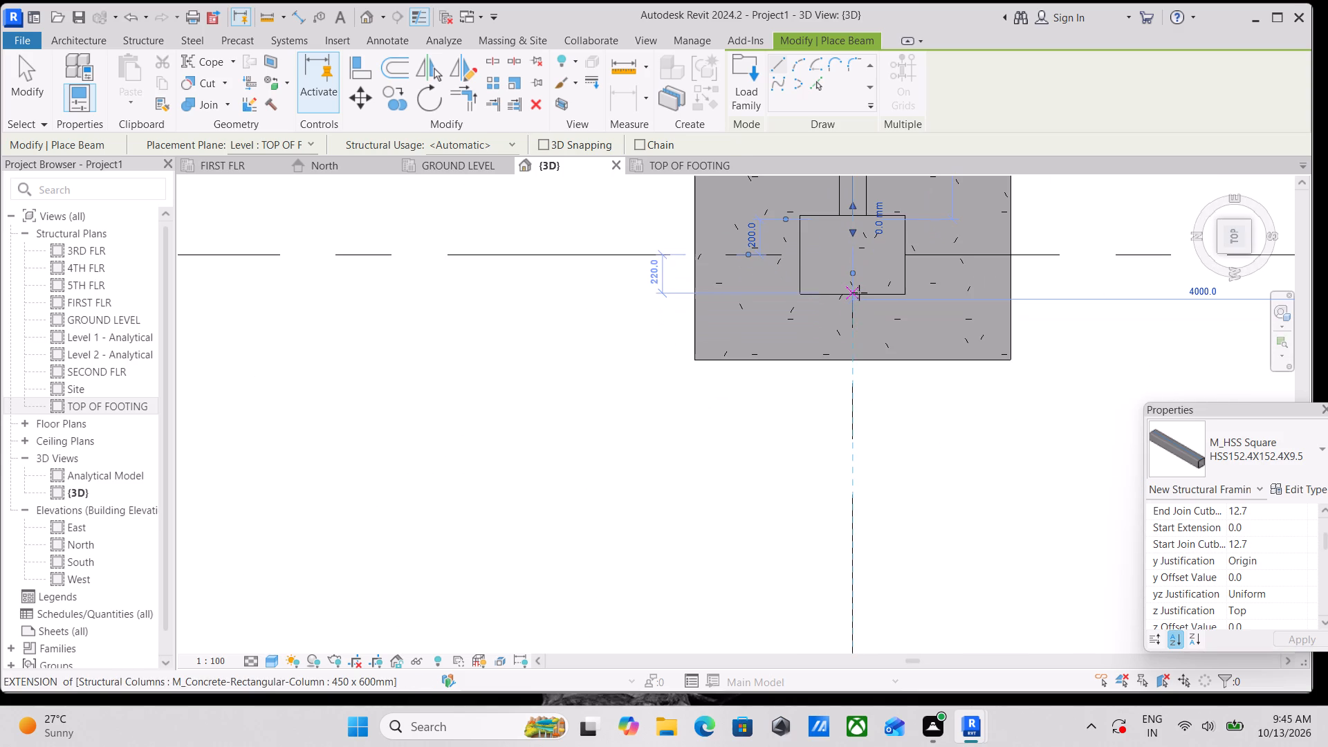
pyautogui.click(858, 293)
pyautogui.moveTo(857, 418); pyautogui.dragTo(834, 223, button='middle')
pyautogui.scroll(-1, 821, 445)
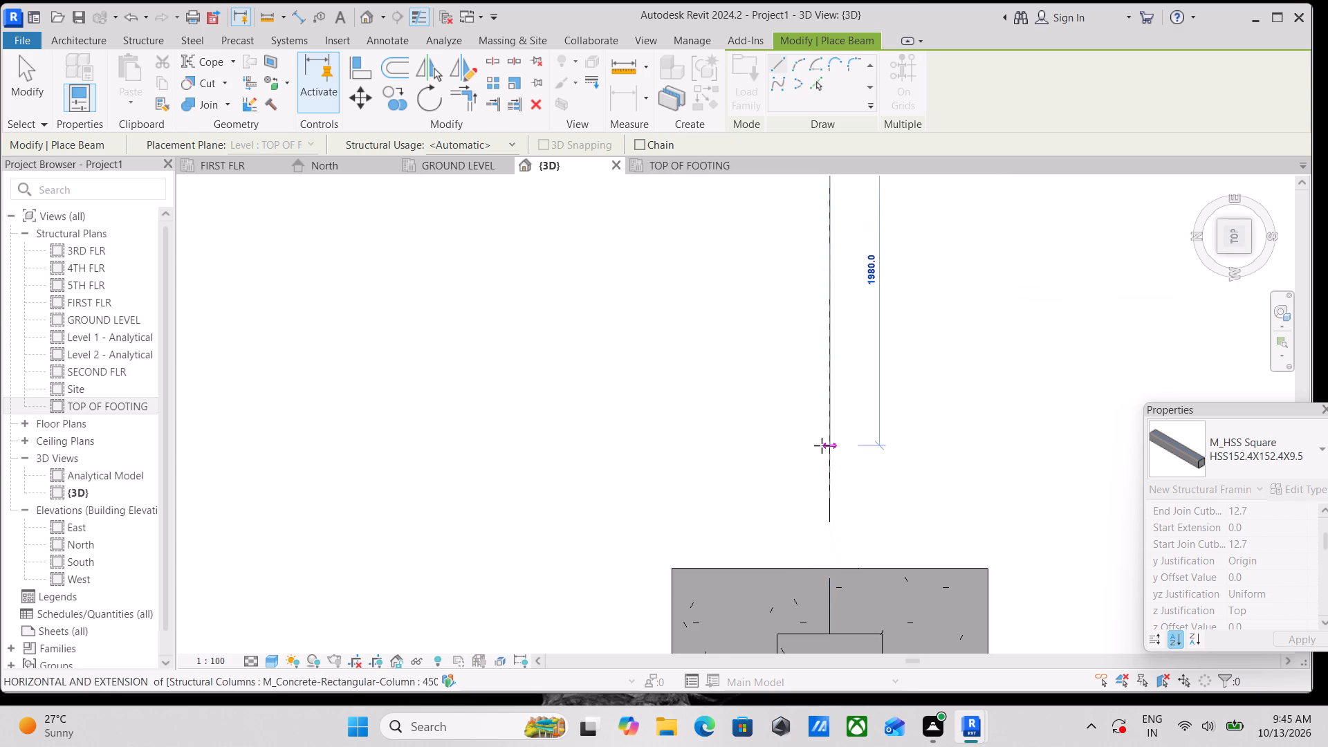
pyautogui.moveTo(822, 445); pyautogui.dragTo(825, 248, button='middle')
pyautogui.click(832, 412)
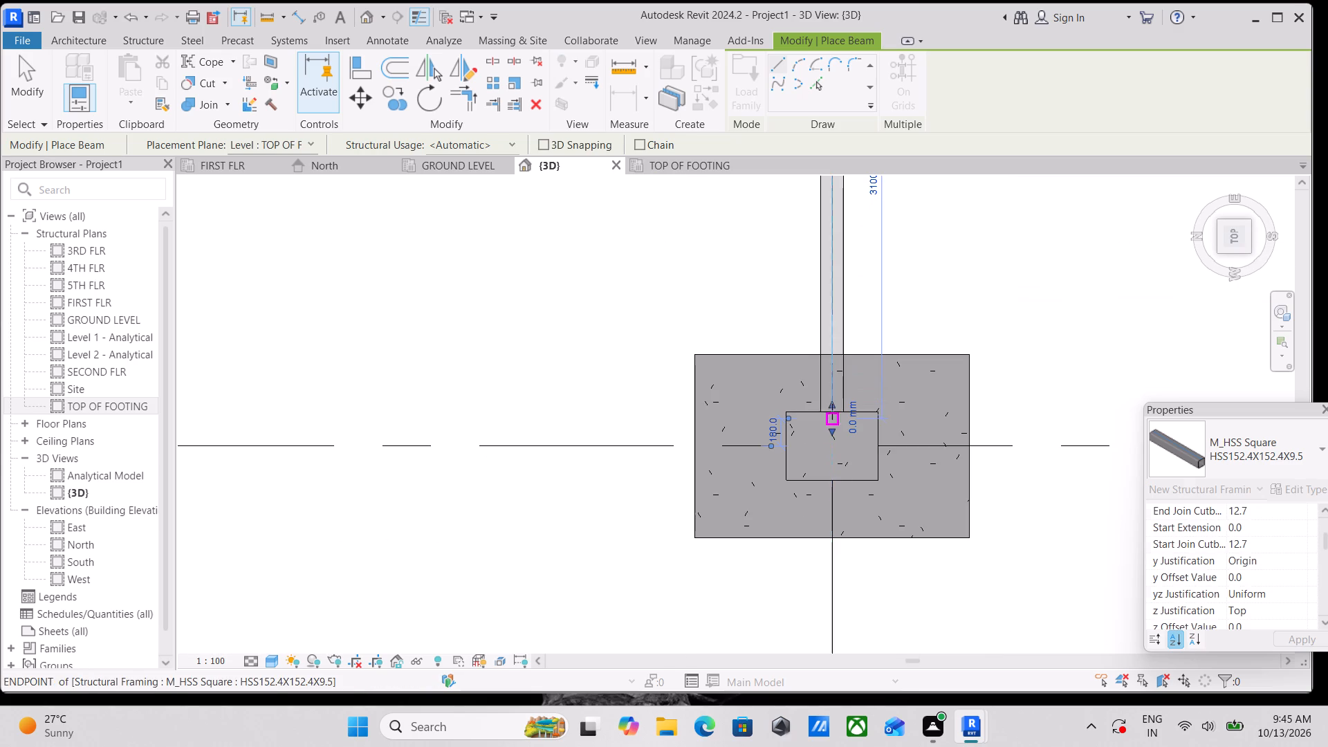
pyautogui.press('Escape')
# Place a beam of the same type about 3100 mm long on grid A, between the columns at grids 3 and 2.
pyautogui.scroll(-3, 835, 373)
pyautogui.moveTo(827, 325); pyautogui.dragTo(827, 282, button='middle')
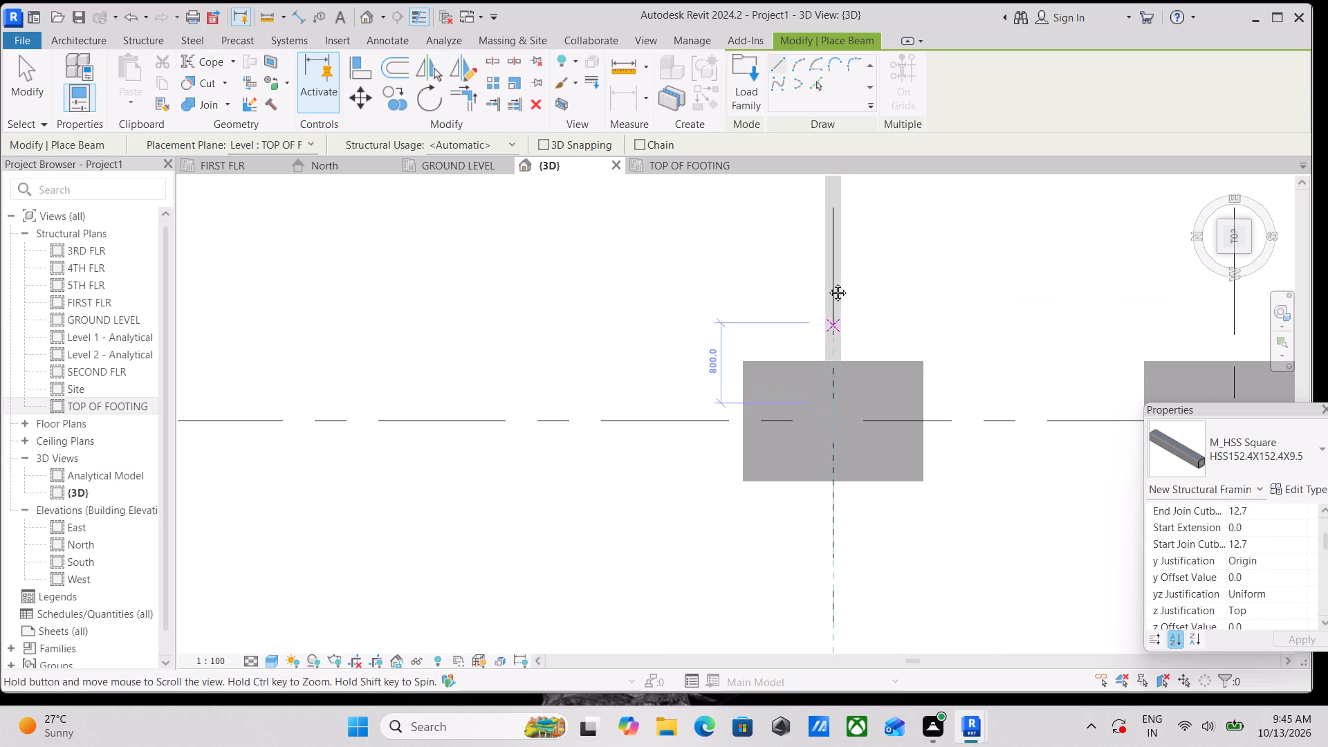
pyautogui.moveTo(827, 282); pyautogui.dragTo(827, 273, button='middle')
pyautogui.click(832, 391)
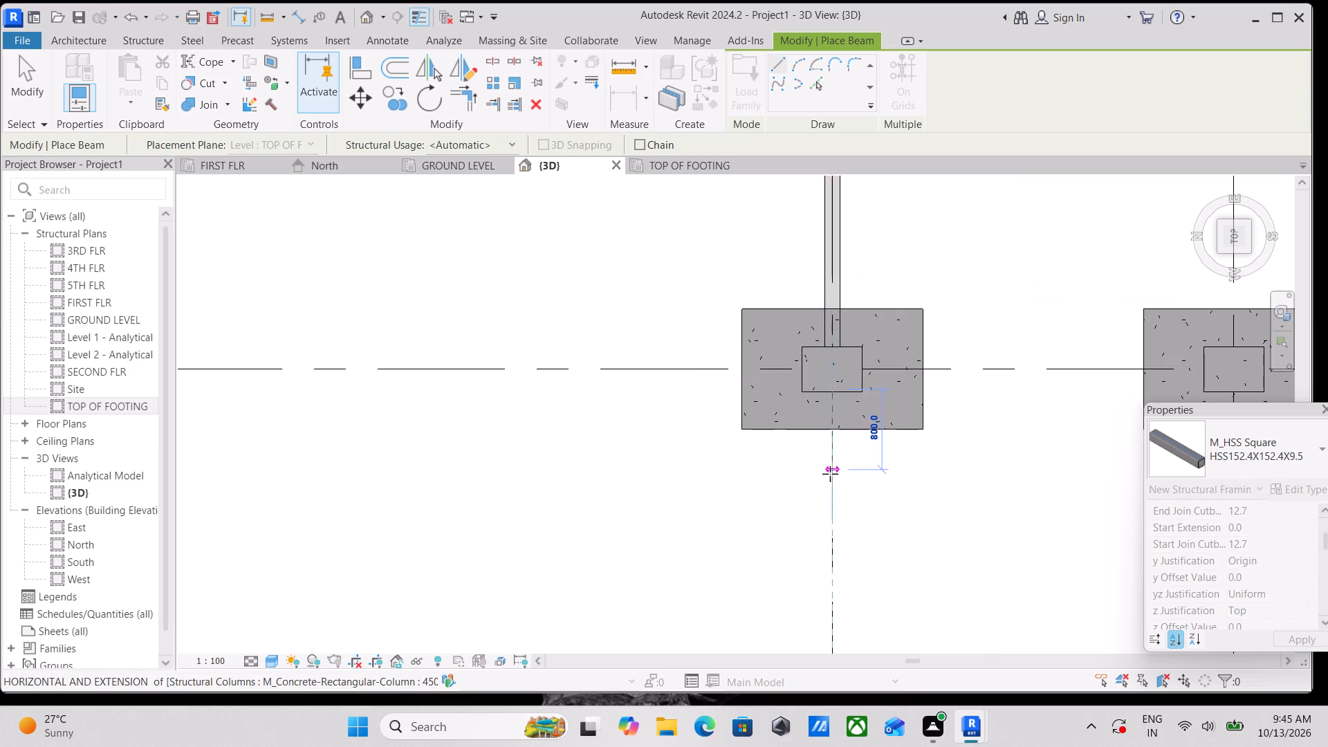
pyautogui.moveTo(830, 474); pyautogui.dragTo(784, 223, button='middle')
pyautogui.scroll(-1, 790, 272)
pyautogui.scroll(2, 790, 406)
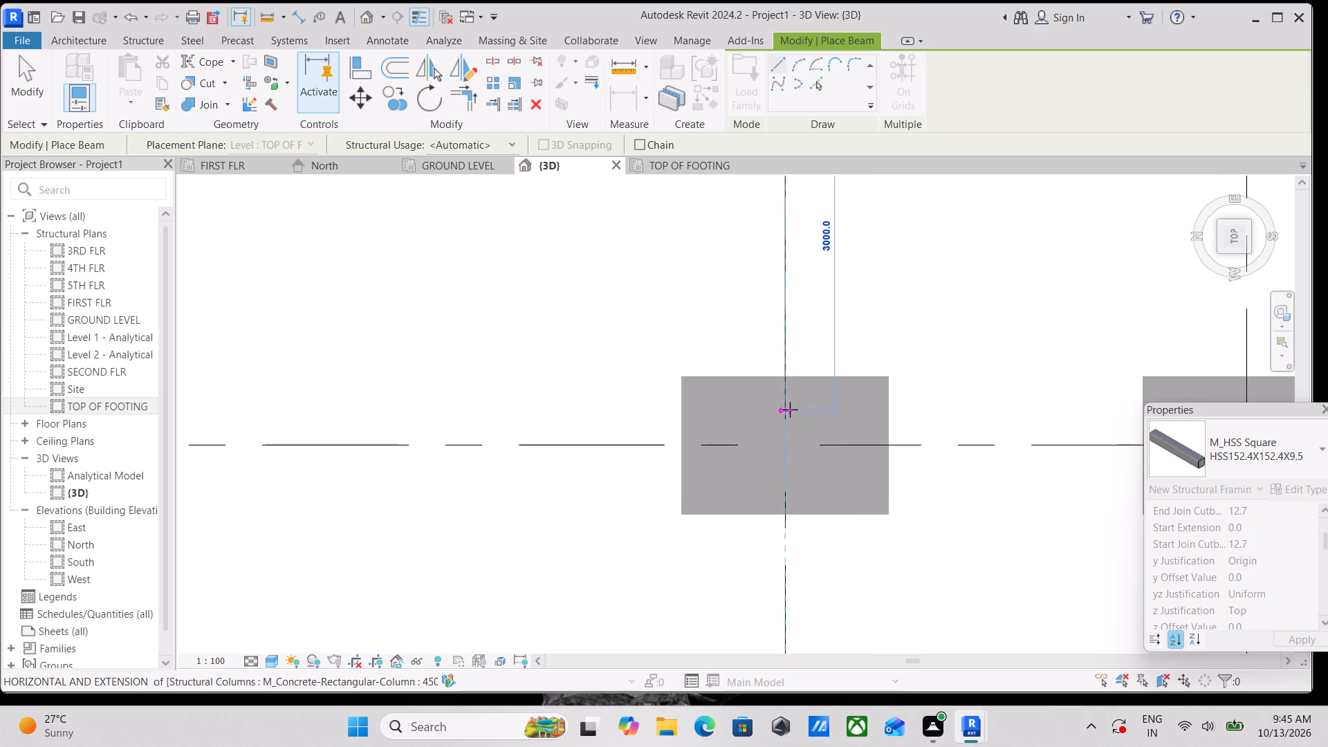
pyautogui.click(786, 420)
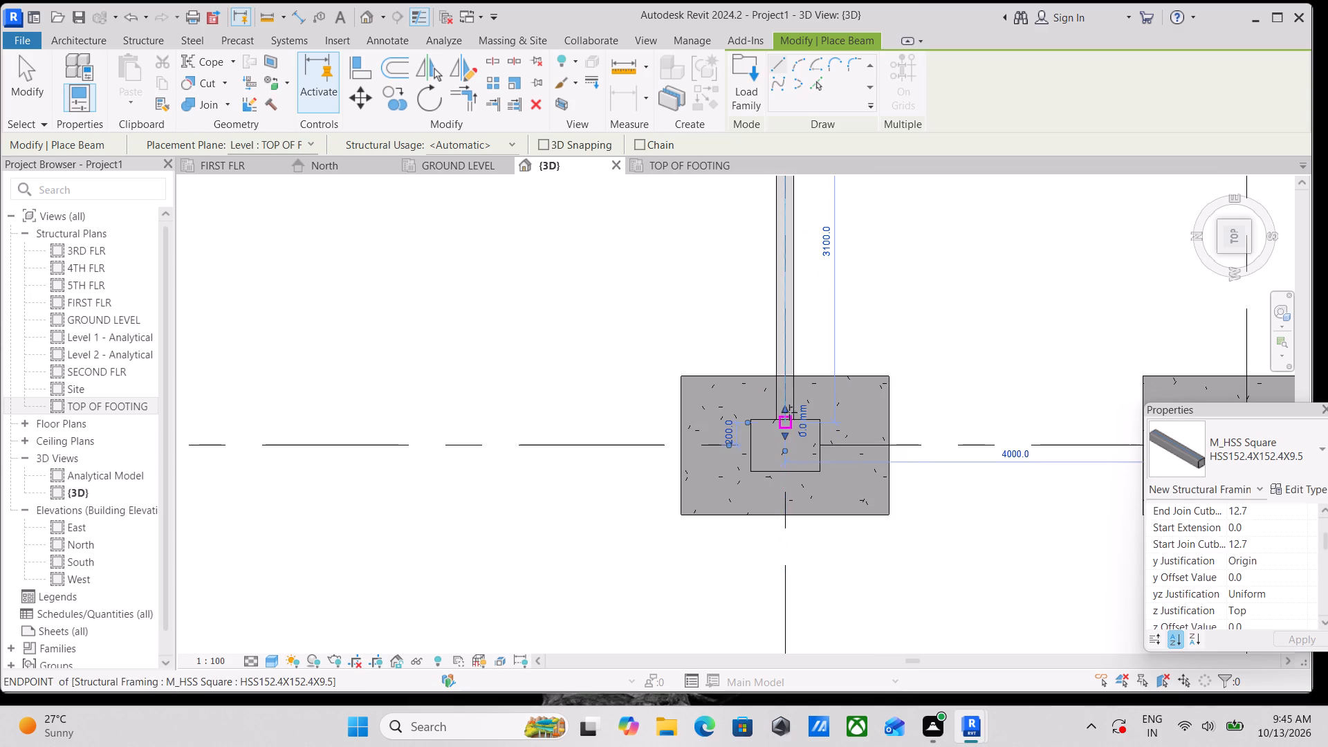
# Place the last grid A beam, about 3100 mm long, between the columns at grids 2 and 1.
pyautogui.scroll(-5, 795, 373)
pyautogui.moveTo(840, 331); pyautogui.dragTo(852, 187, button='middle')
pyautogui.scroll(2, 808, 284)
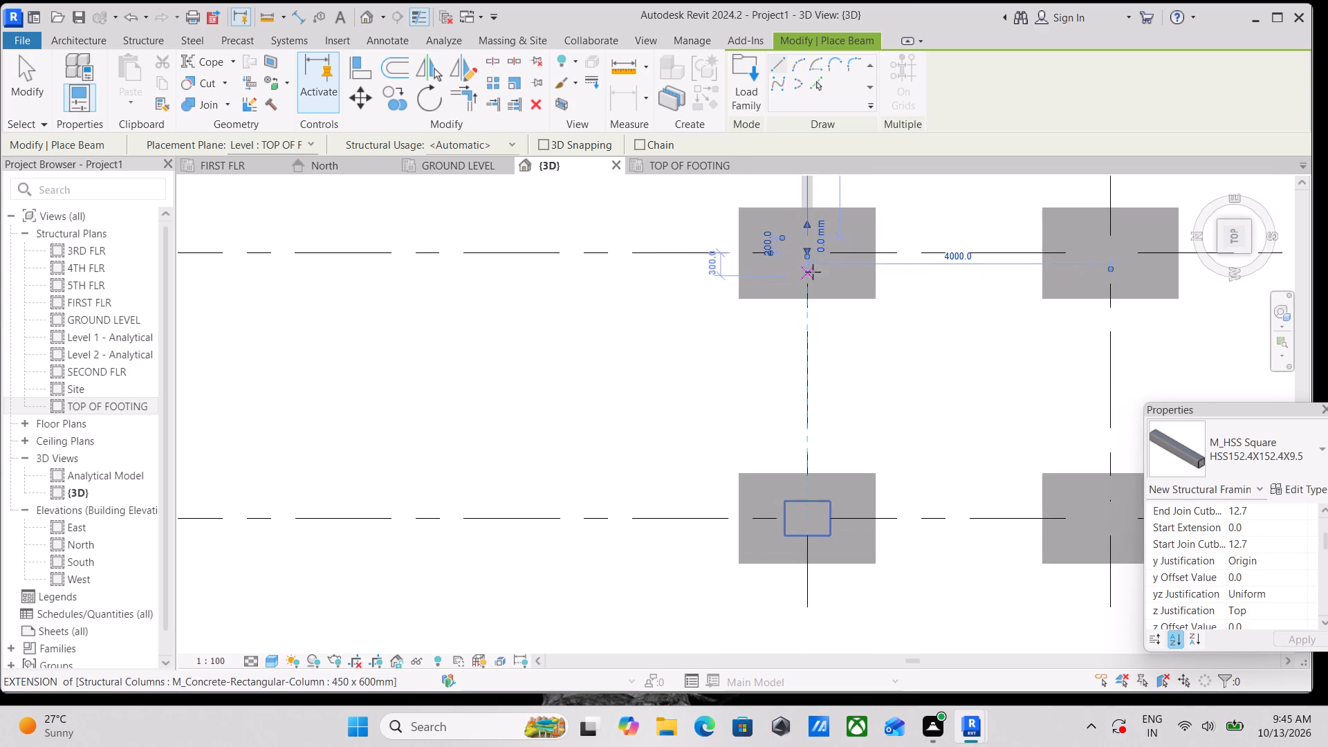
pyautogui.scroll(3, 812, 275)
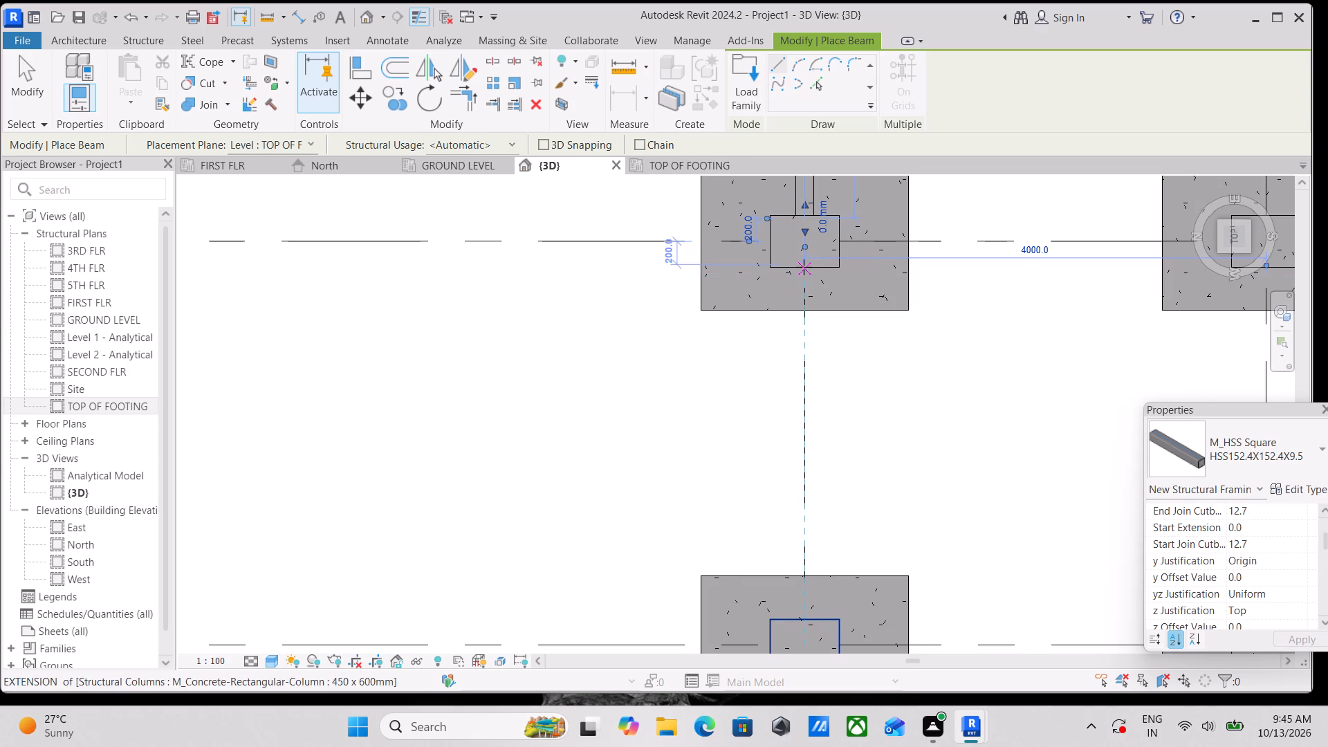
pyautogui.click(804, 267)
pyautogui.moveTo(808, 387); pyautogui.dragTo(813, 203, button='middle')
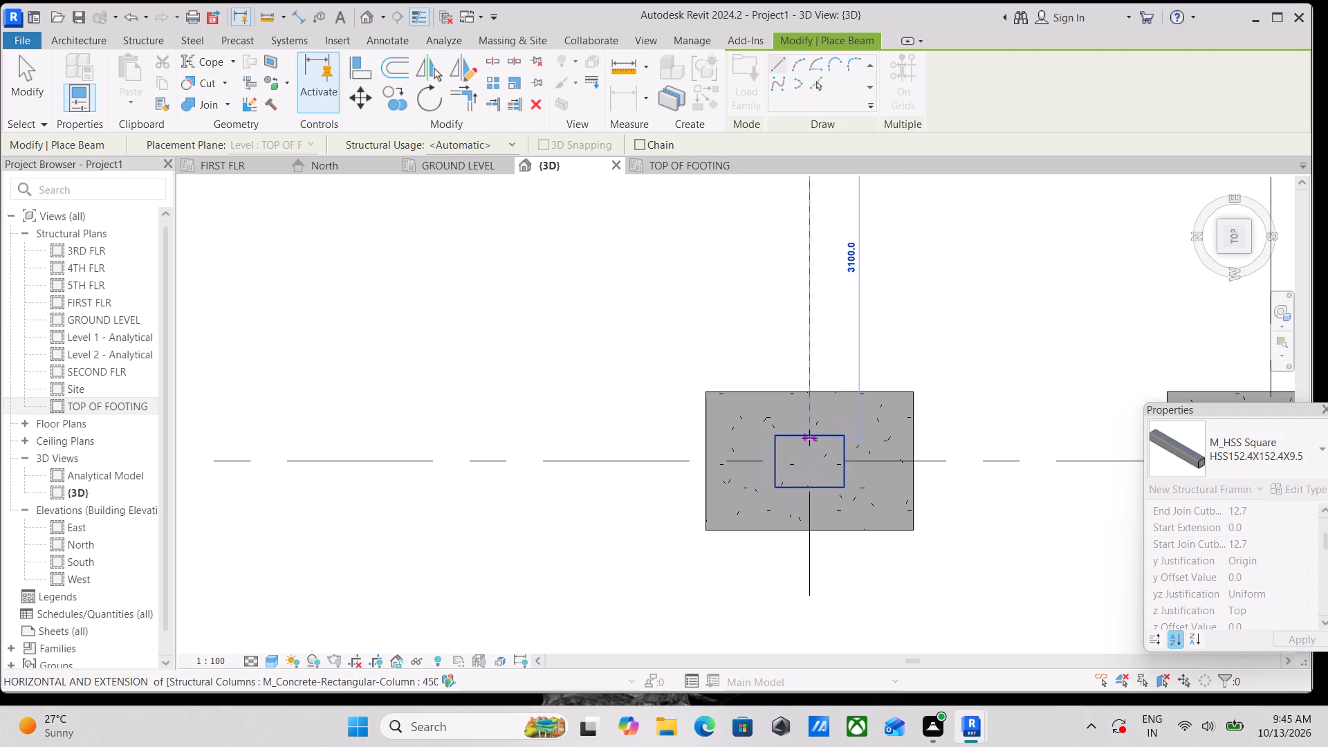
pyautogui.click(809, 439)
pyautogui.press('Escape')
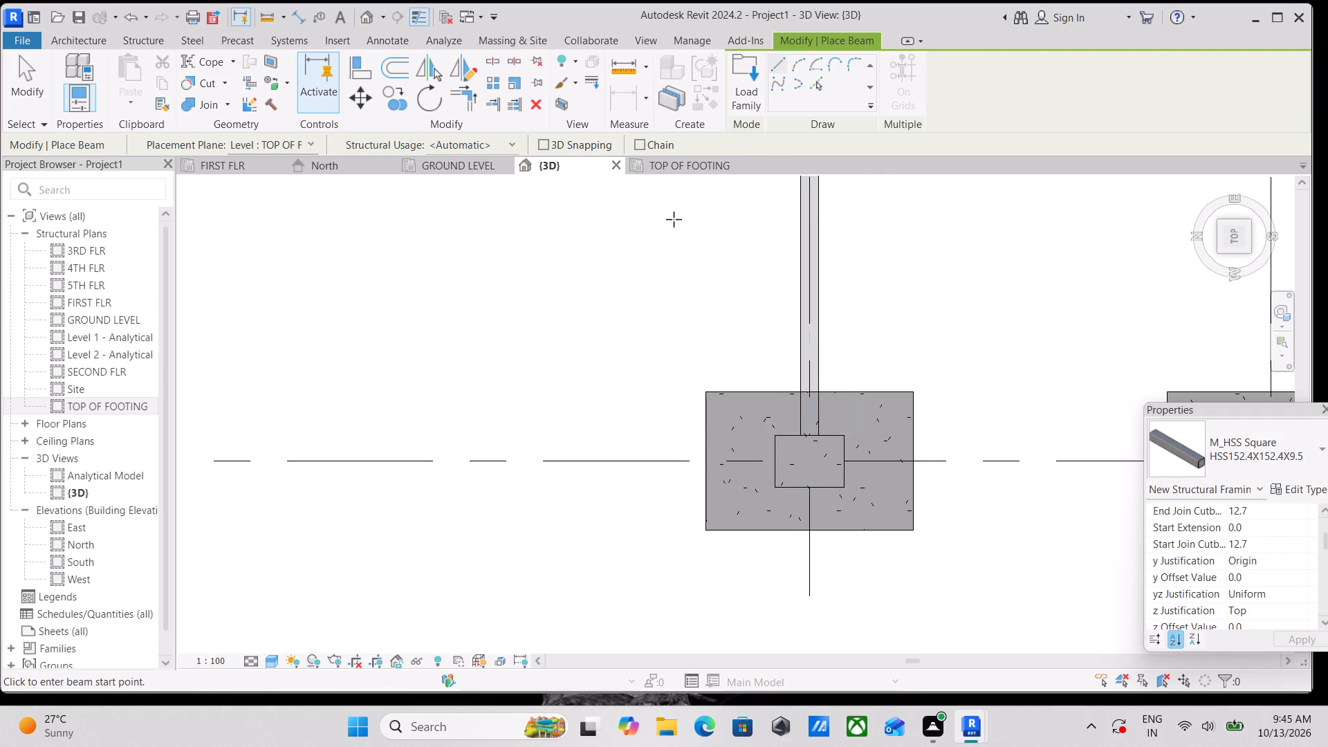
# End beam placement and examine how the grid 6 and grid A beams sit against the footings and columns in side and angled 3D views.
pyautogui.click(1248, 250)
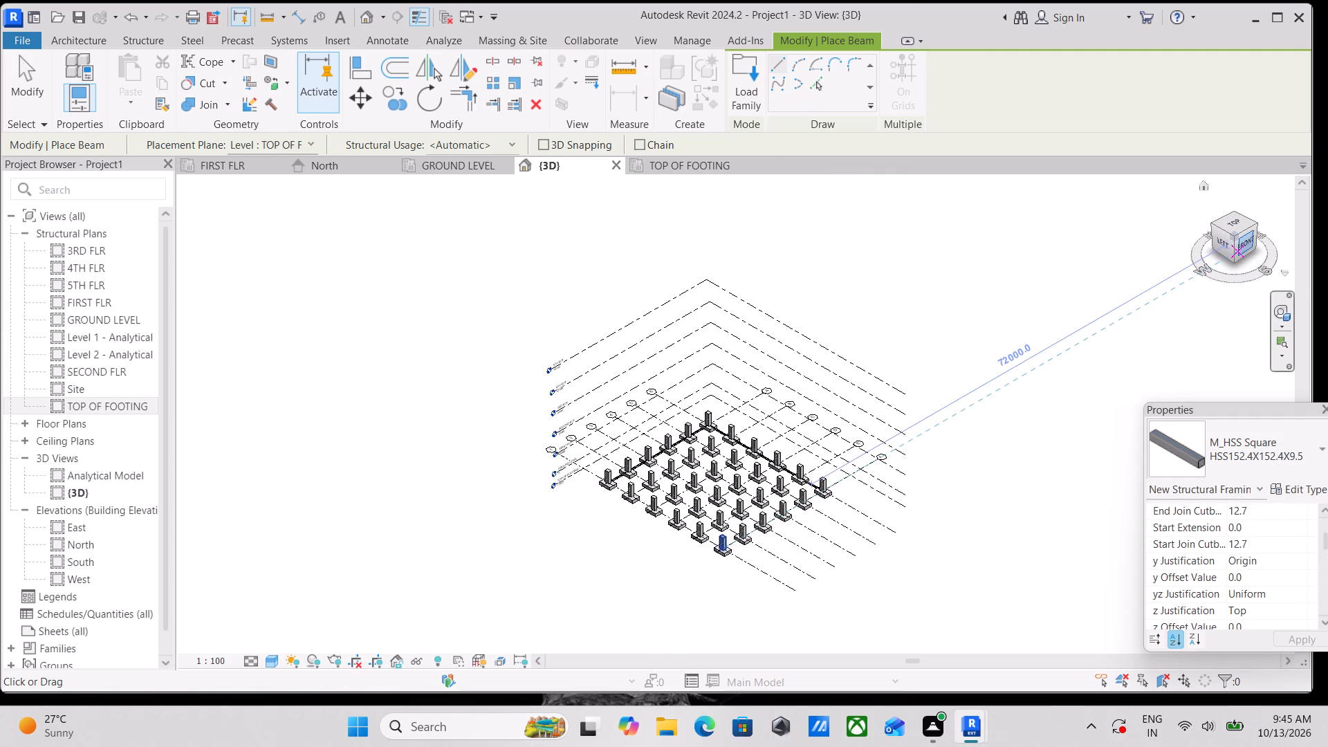
pyautogui.click(1219, 246)
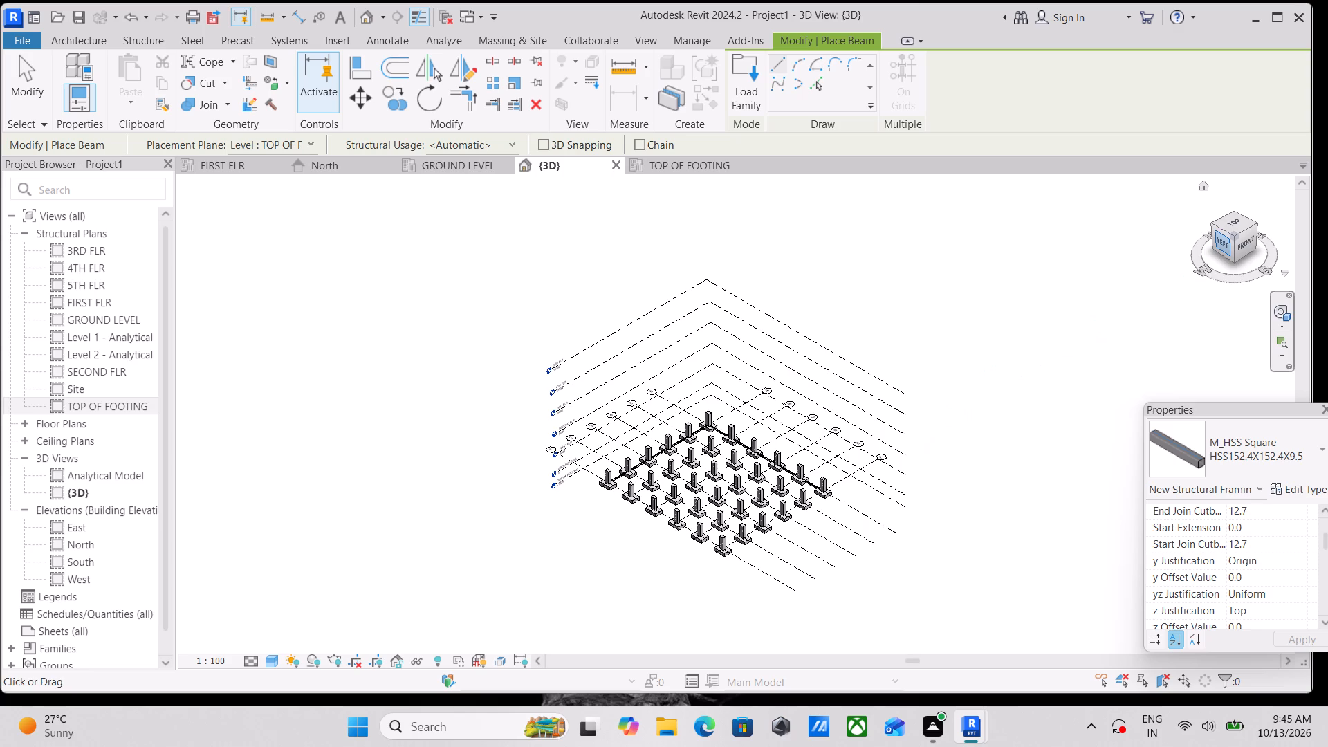
pyautogui.scroll(5, 850, 470)
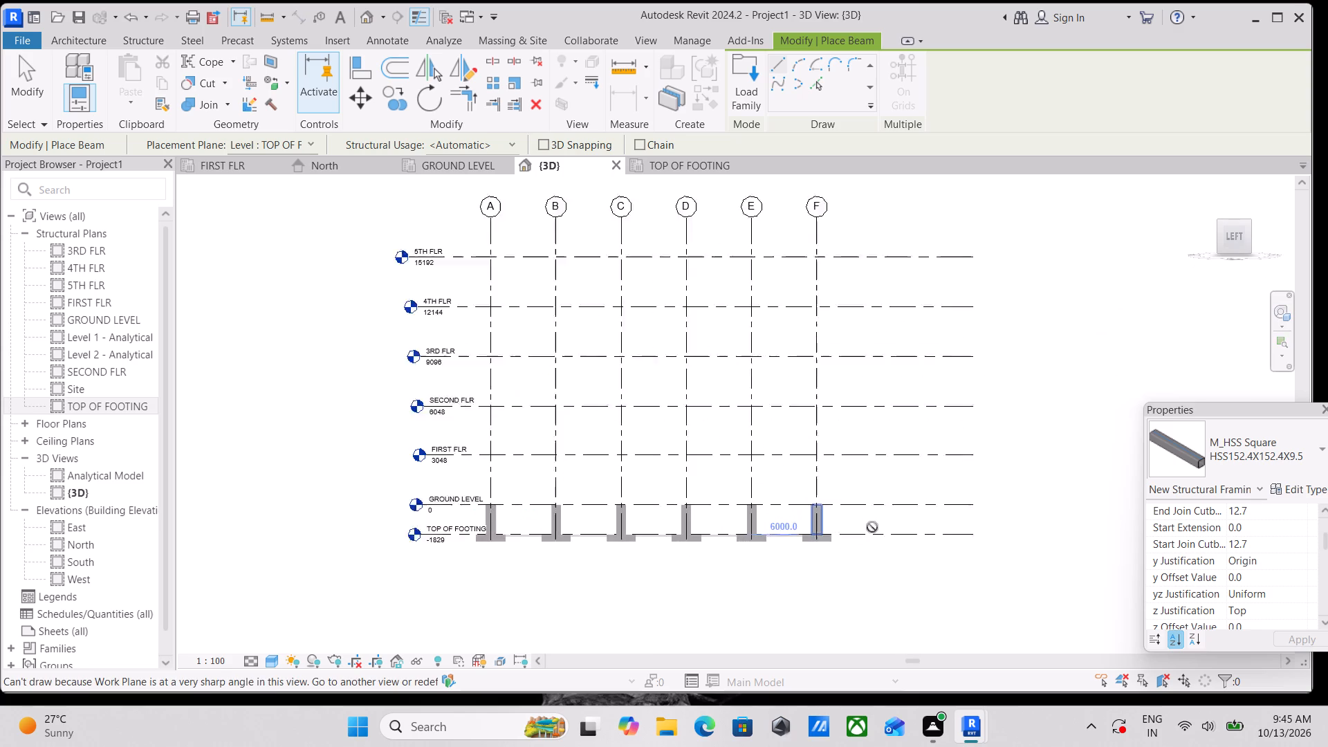
pyautogui.scroll(4, 872, 527)
pyautogui.press('Escape')
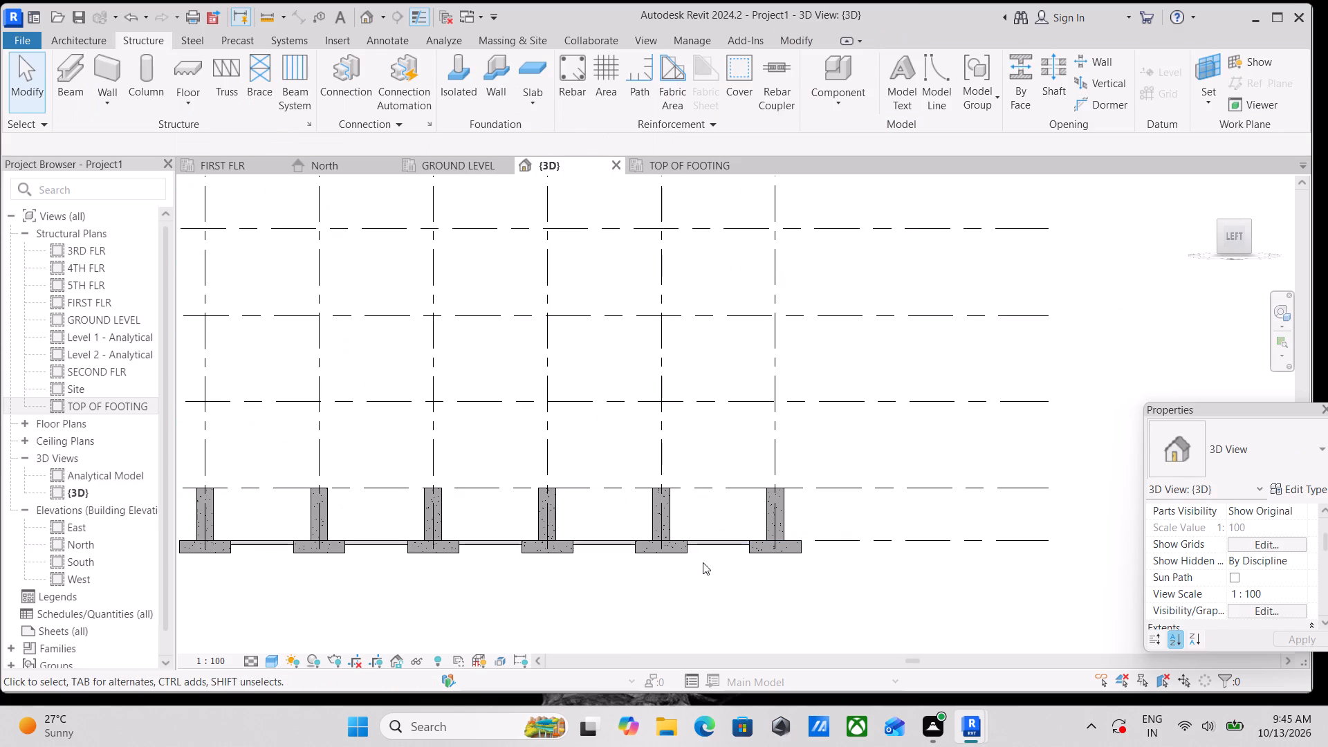
pyautogui.moveTo(649, 556); pyautogui.dragTo(638, 617, button='middle')
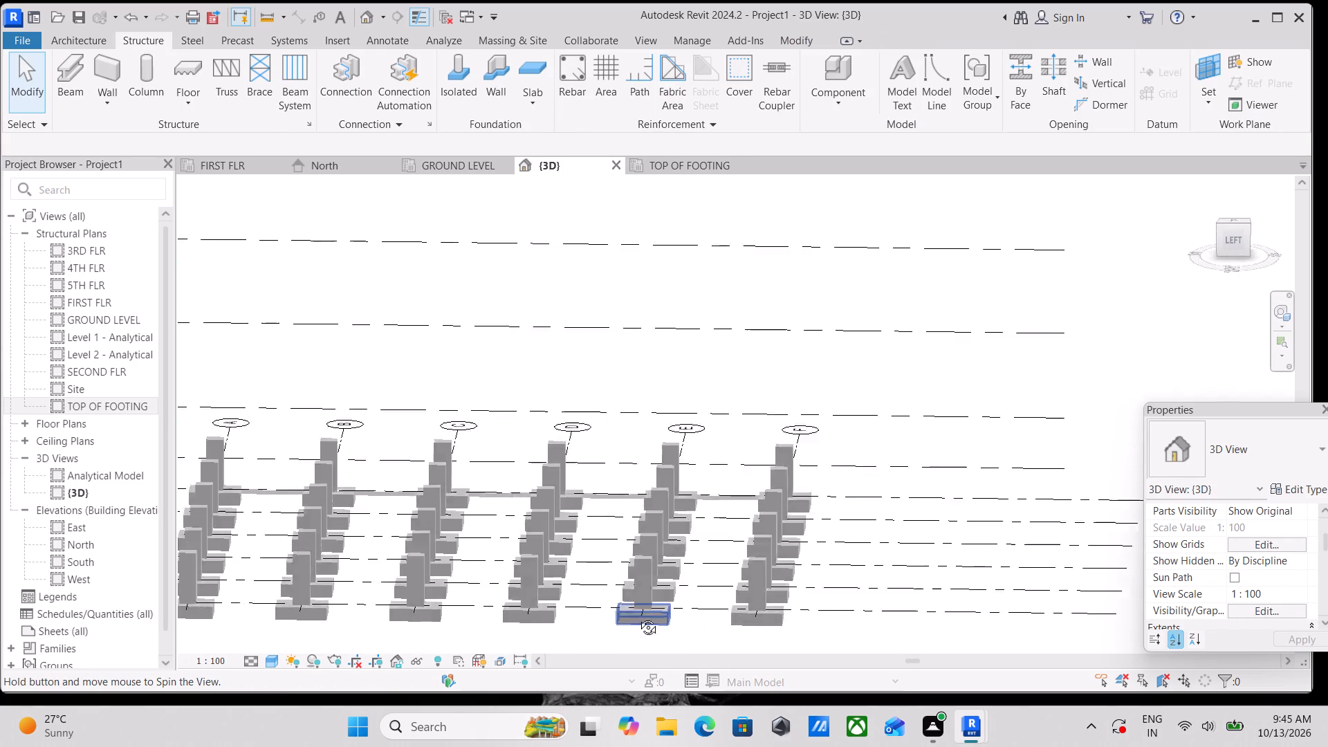
pyautogui.moveTo(638, 617); pyautogui.dragTo(542, 622, button='middle')
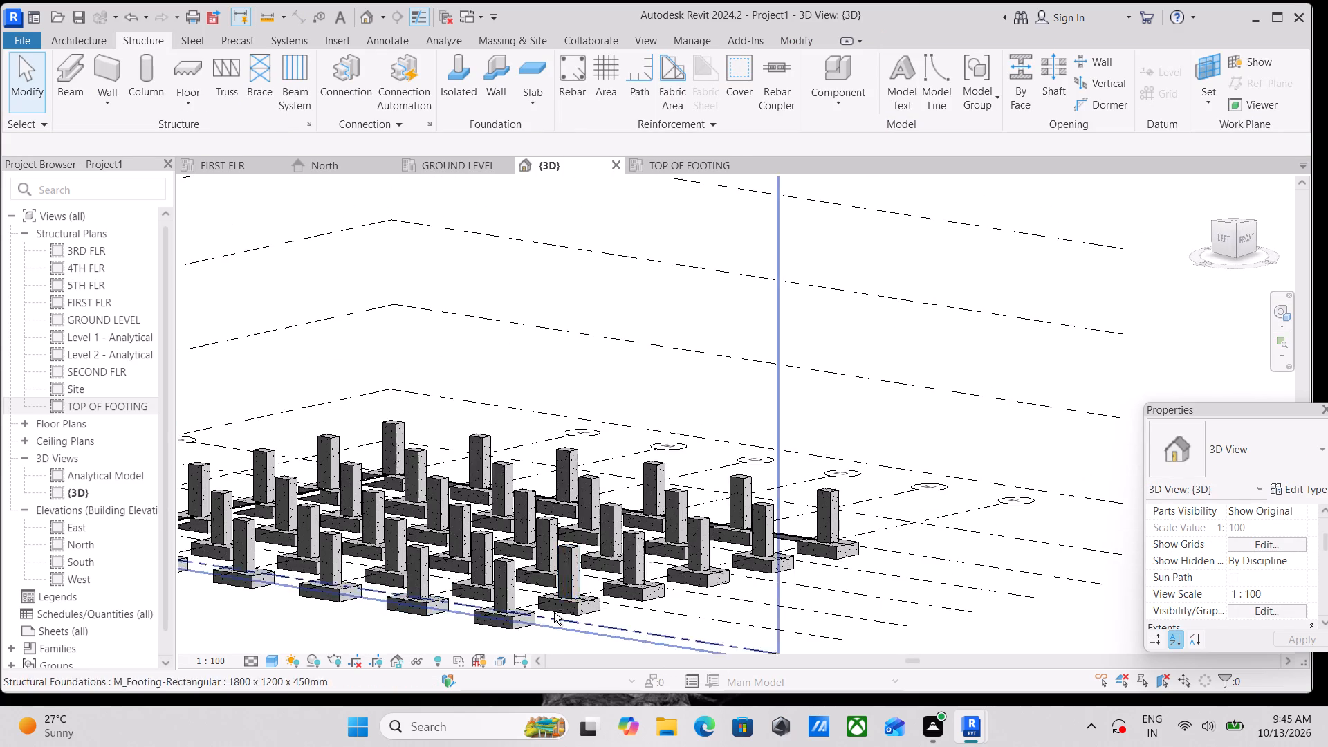
pyautogui.keyDown('shift'); pyautogui.moveTo(759, 508); pyautogui.dragTo(375, 481, button='middle'); pyautogui.keyUp('shift')
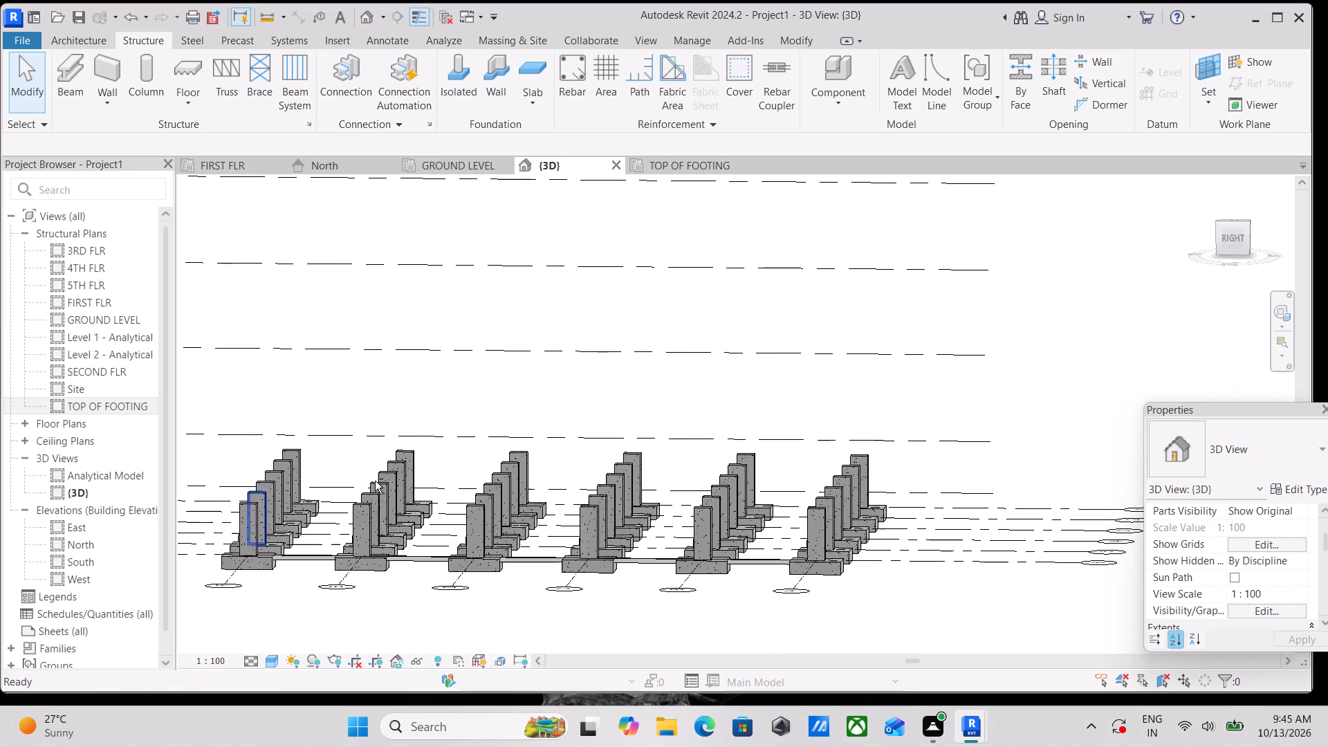
pyautogui.scroll(4, 523, 576)
pyautogui.click(523, 545)
pyautogui.scroll(-3, 526, 542)
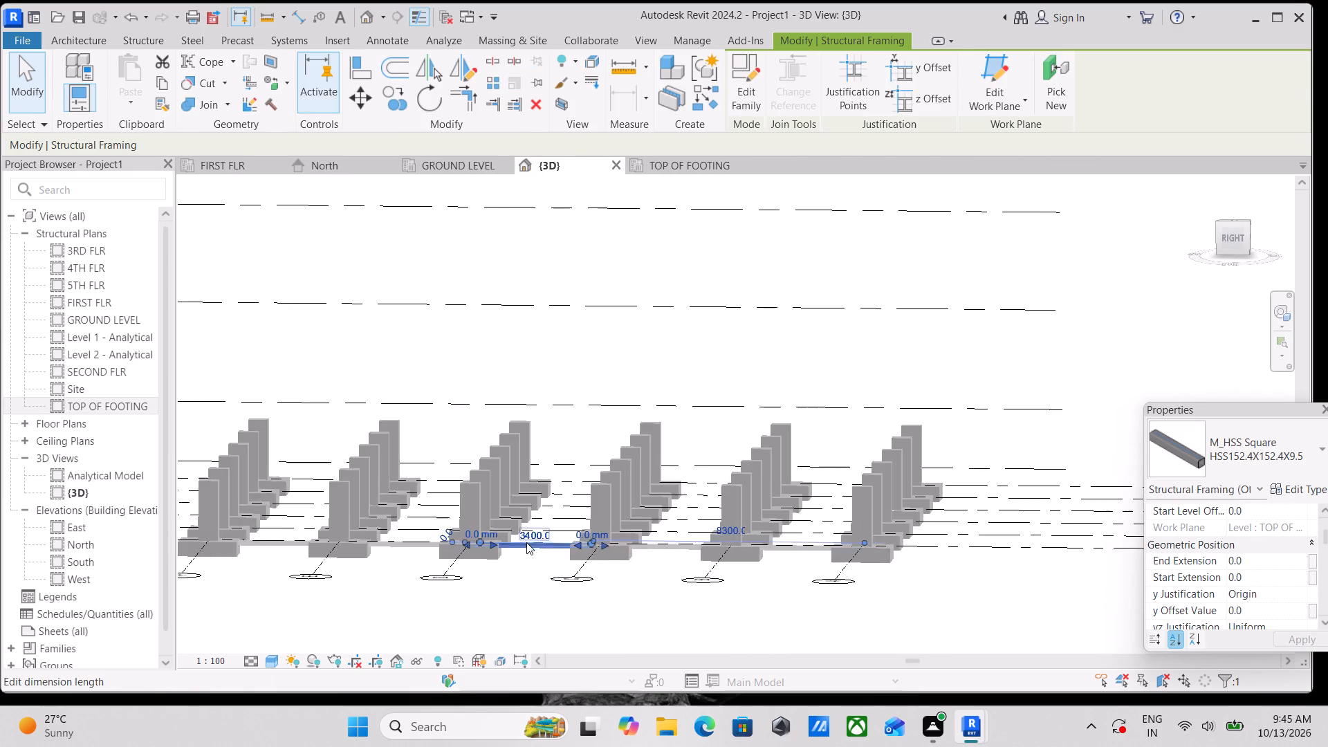
pyautogui.moveTo(526, 542); pyautogui.dragTo(844, 473, button='middle')
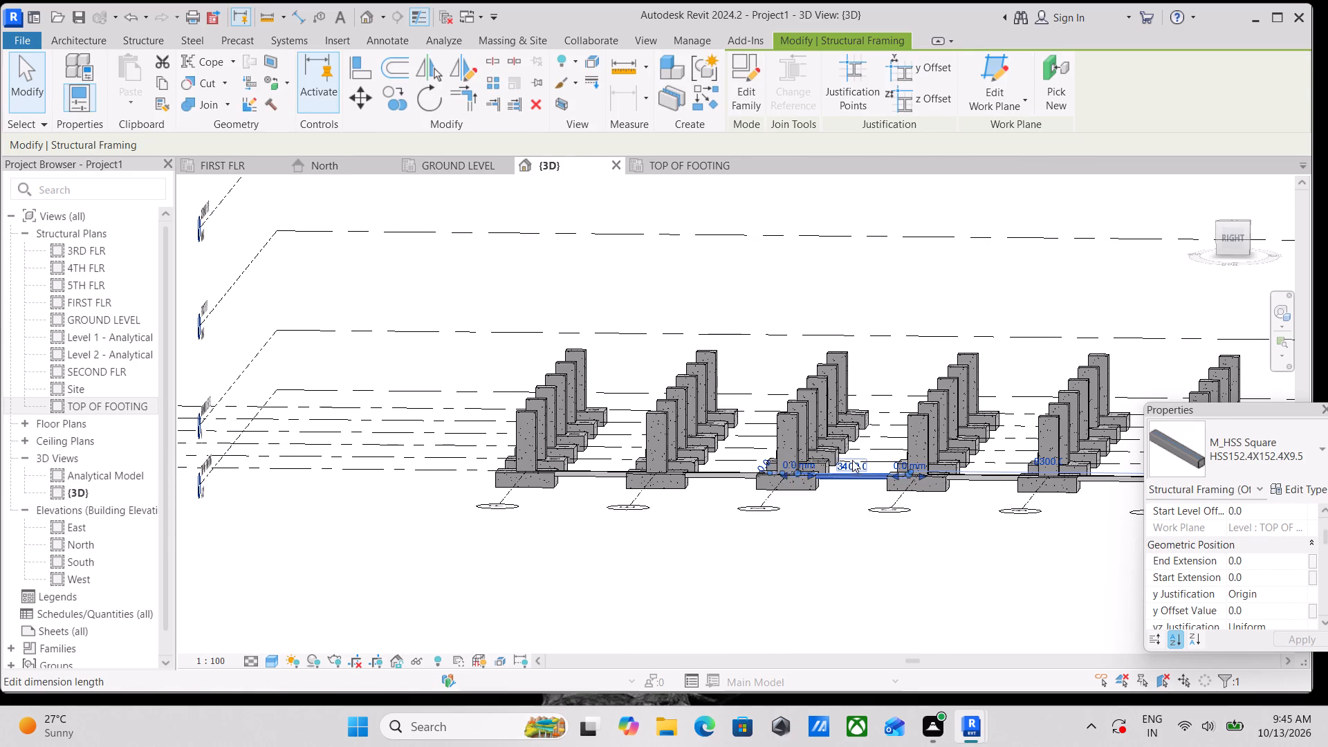
pyautogui.press('Escape')
pyautogui.scroll(3, 722, 503)
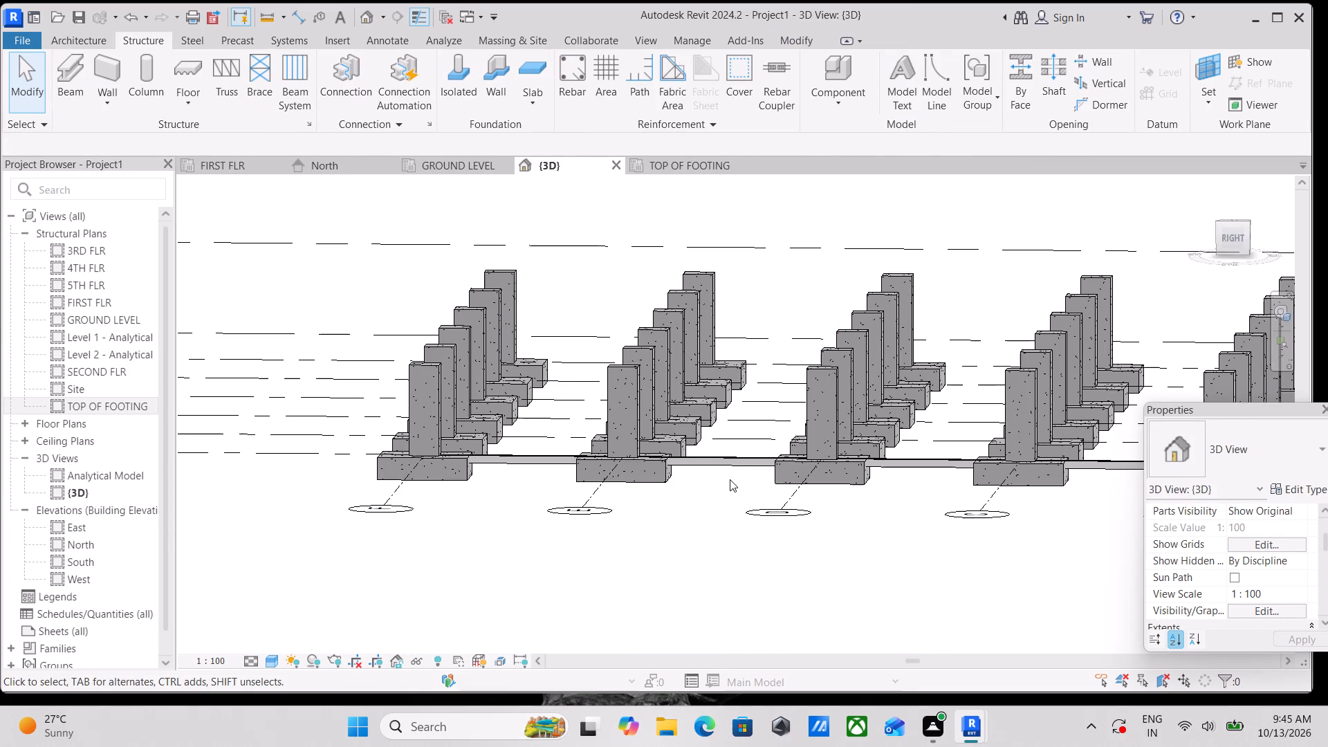
# Select all M_HSS Square HSS152.4X152.4X9.5 beams and examine their level offsets, geometric position, material and structural properties, and their seating on the footings.
pyautogui.click(732, 458)
pyautogui.write('SA')
pyautogui.scroll(-3, 733, 458)
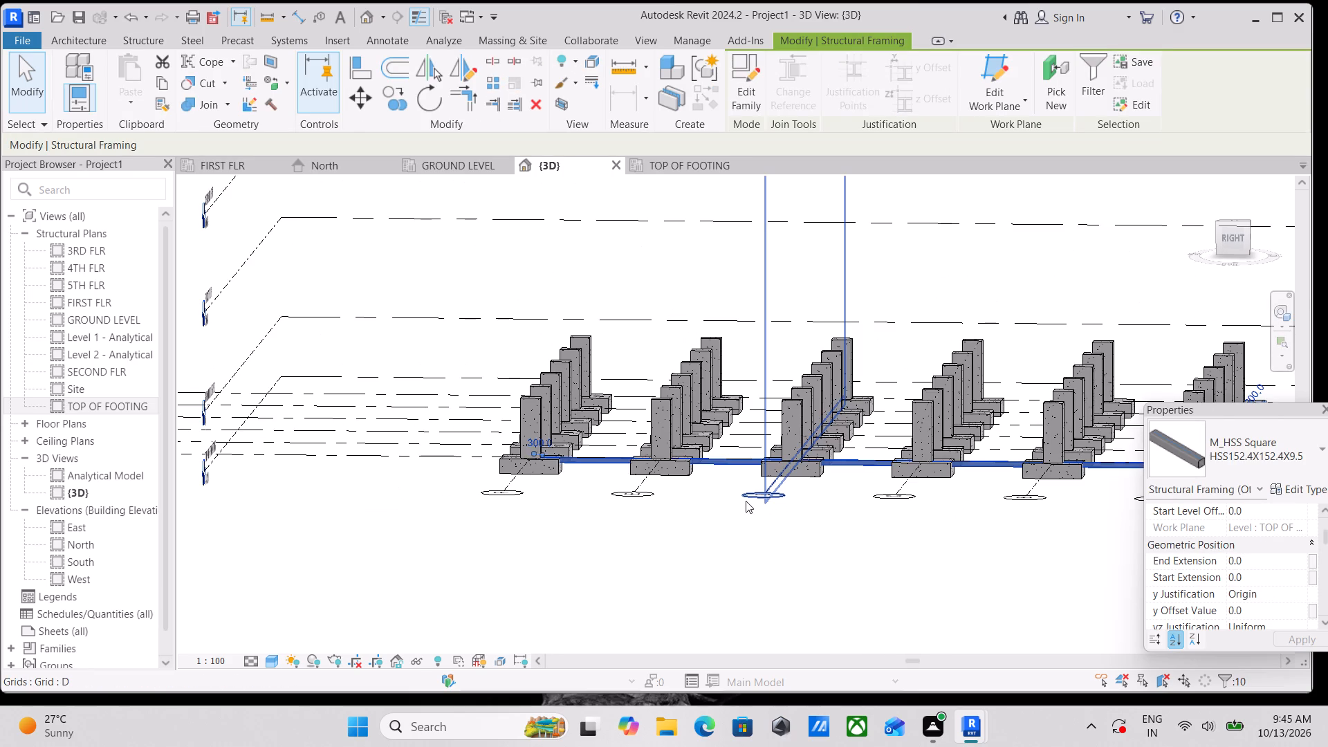
pyautogui.scroll(-2, 746, 501)
pyautogui.scroll(2, 1327, 587)
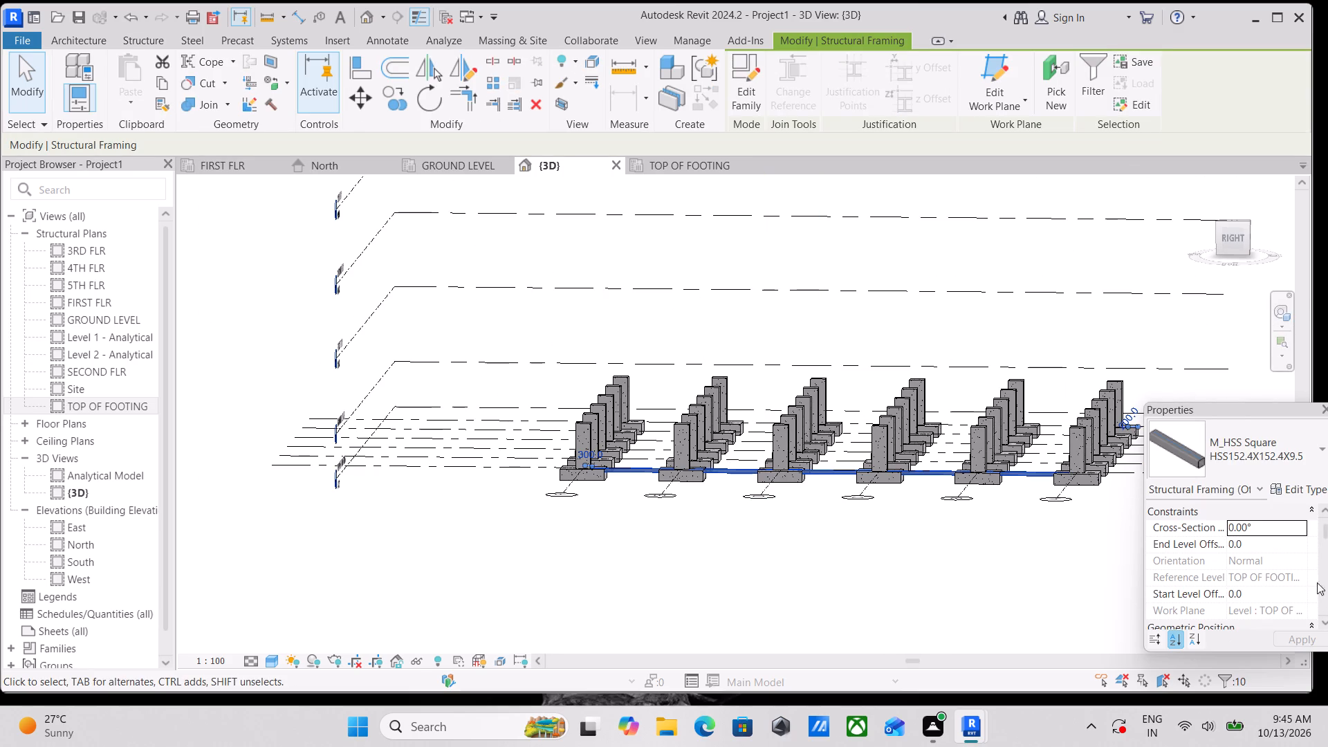
pyautogui.scroll(4, 1266, 587)
pyautogui.scroll(-2, 1262, 566)
pyautogui.scroll(1, 1282, 563)
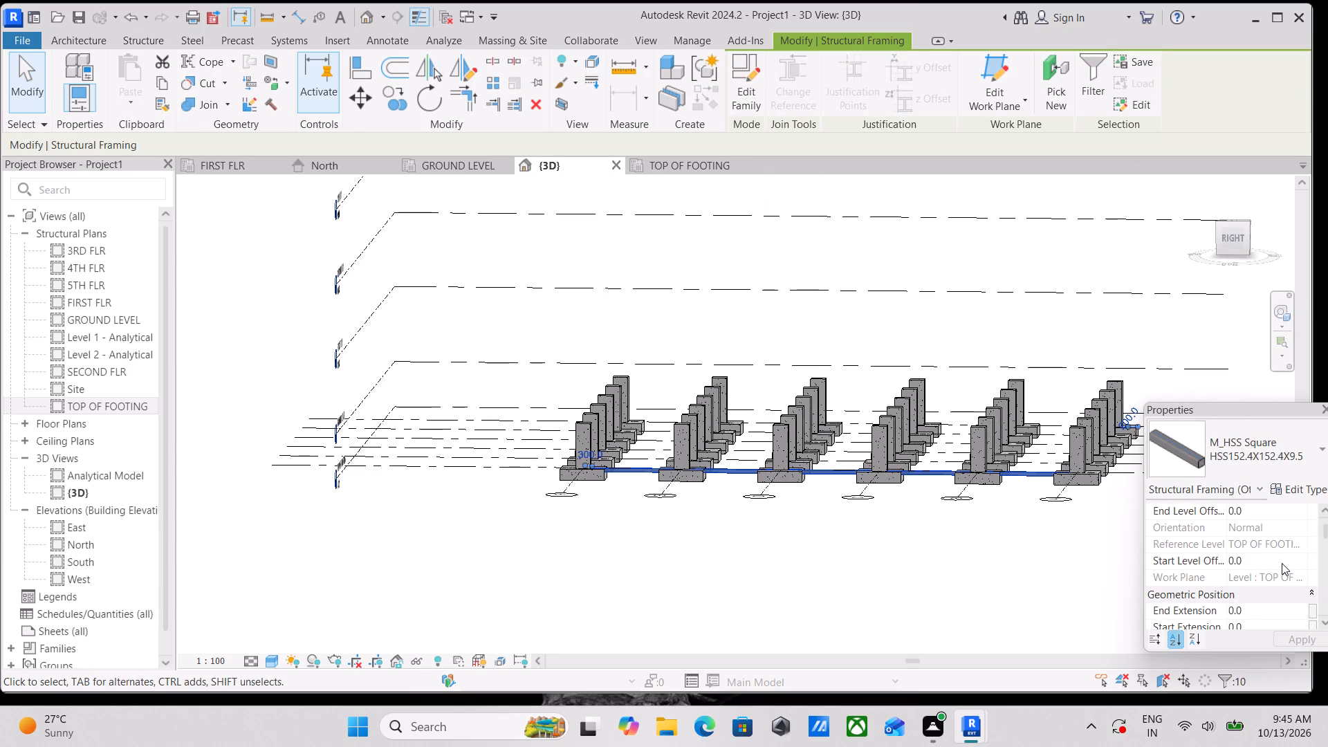
pyautogui.scroll(-4, 1291, 551)
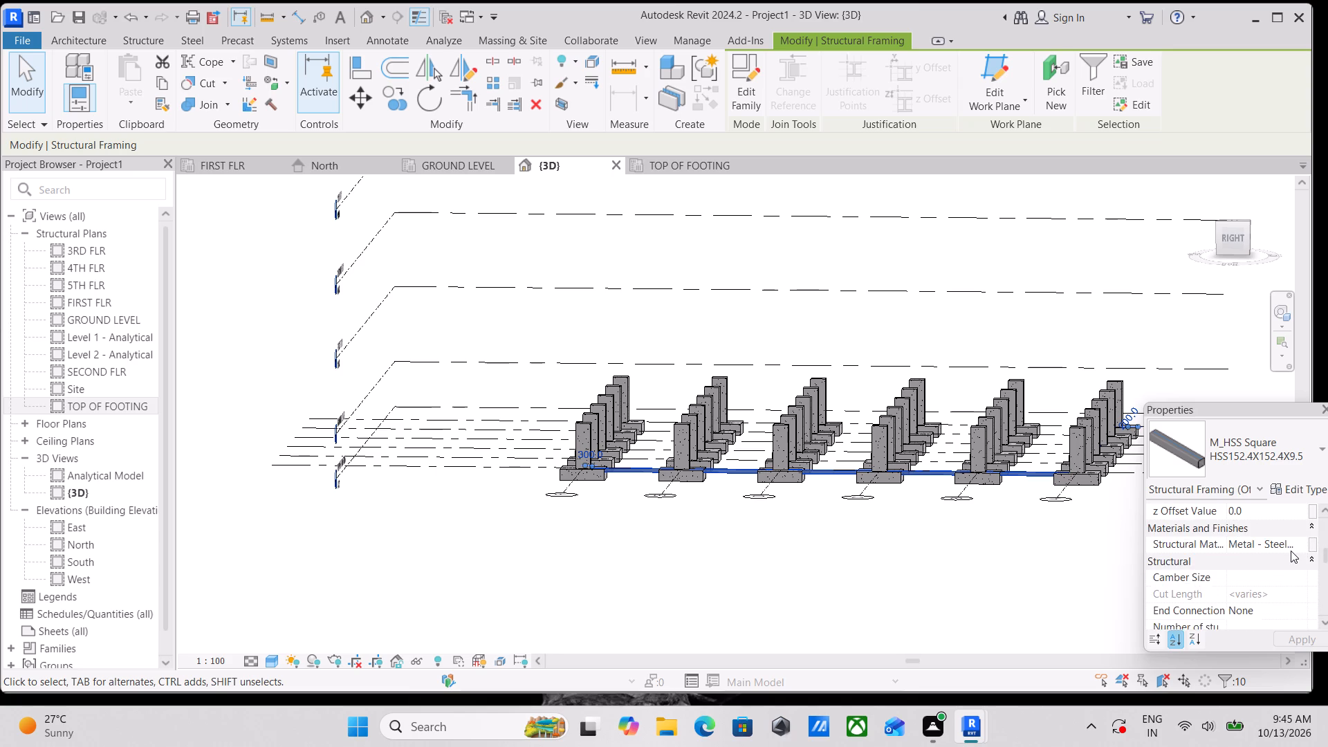
pyautogui.scroll(7, 1291, 551)
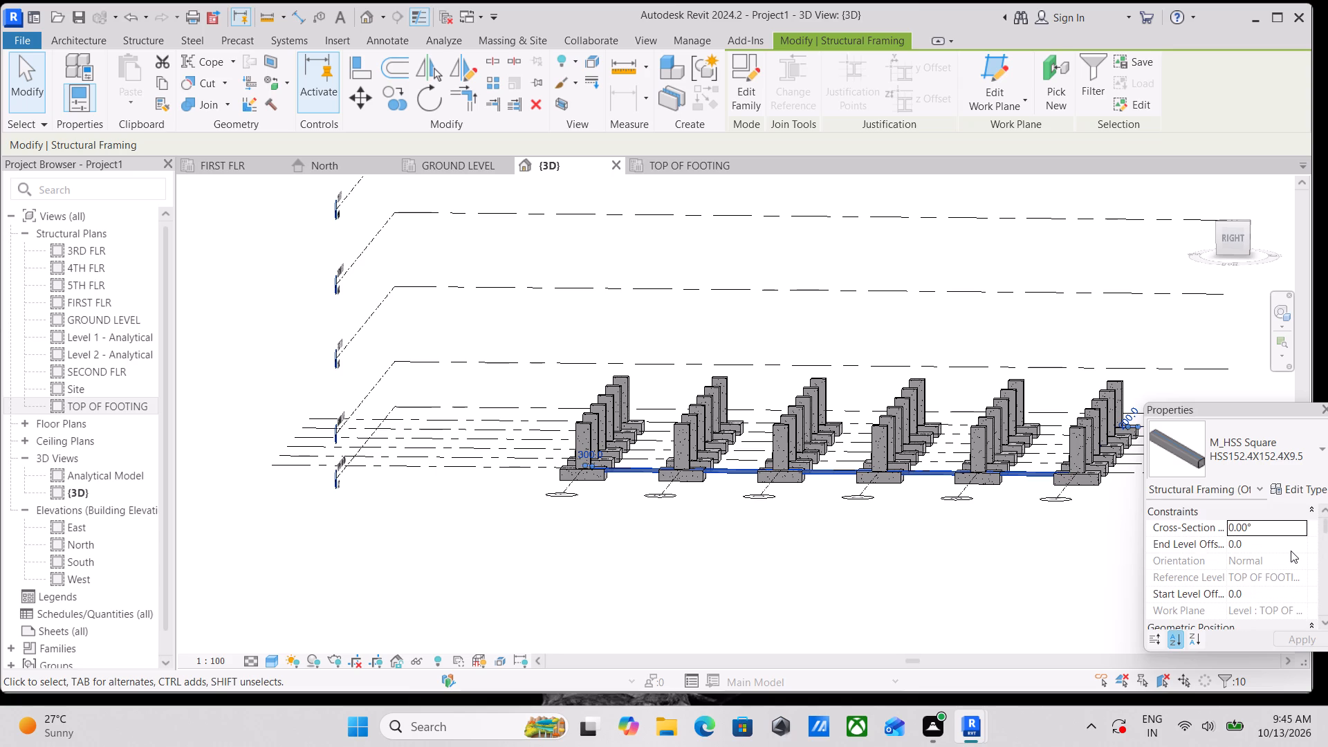
pyautogui.scroll(-2, 1260, 596)
pyautogui.keyDown('shift'); pyautogui.moveTo(947, 515); pyautogui.dragTo(784, 597, button='middle'); pyautogui.keyUp('shift')
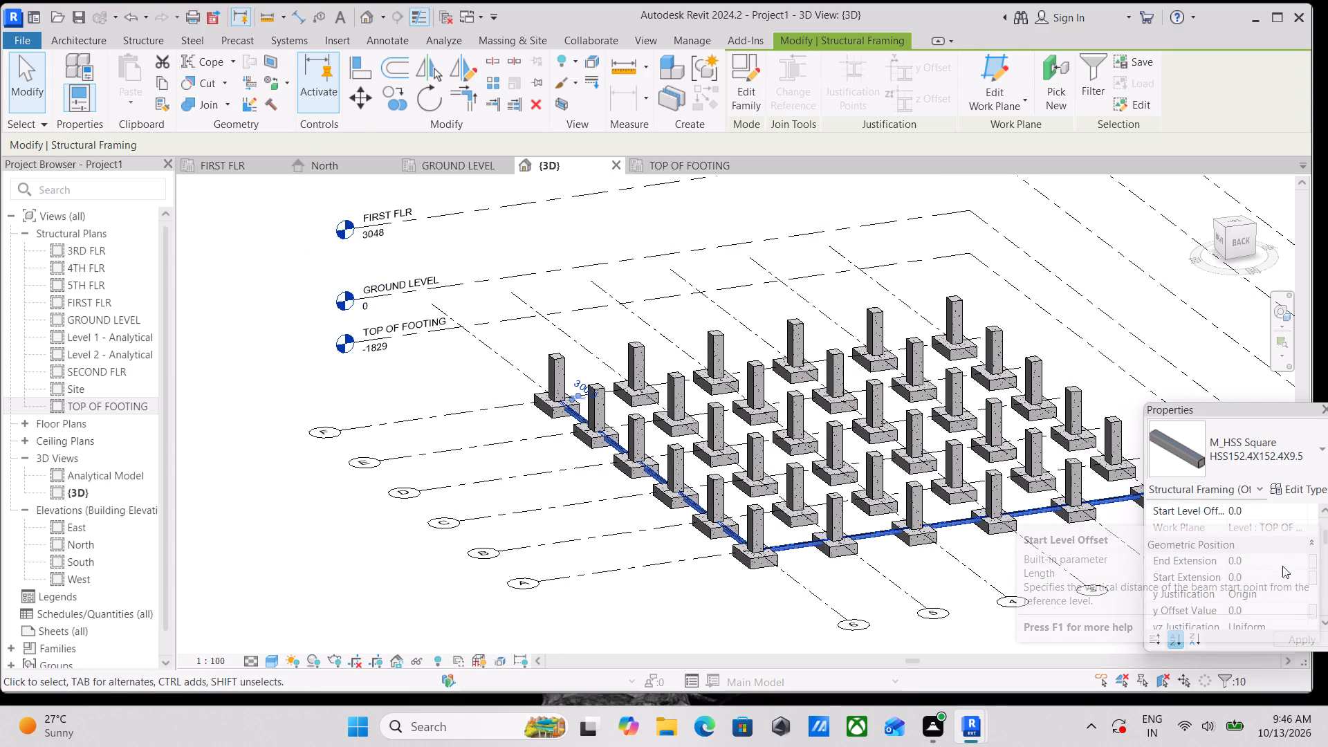
pyautogui.scroll(7, 1005, 577)
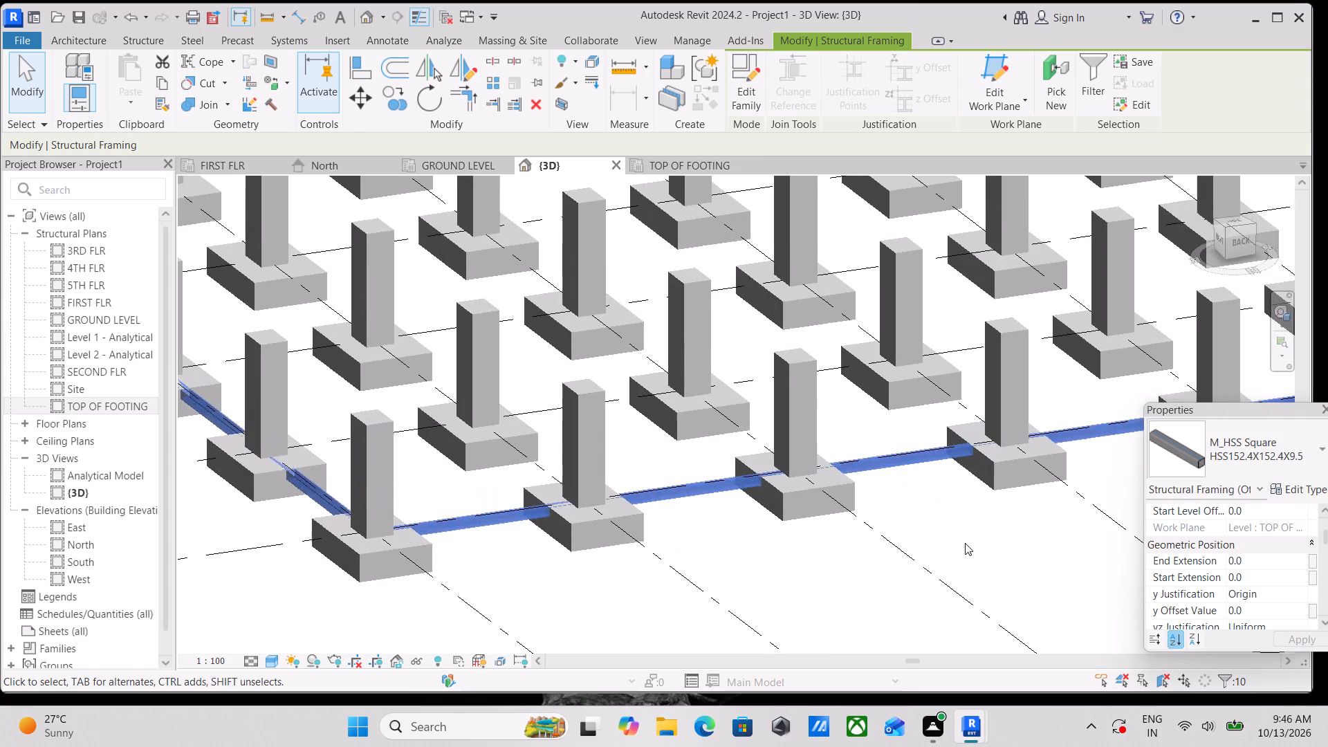
pyautogui.scroll(3, 1002, 517)
pyautogui.scroll(-1, 1281, 521)
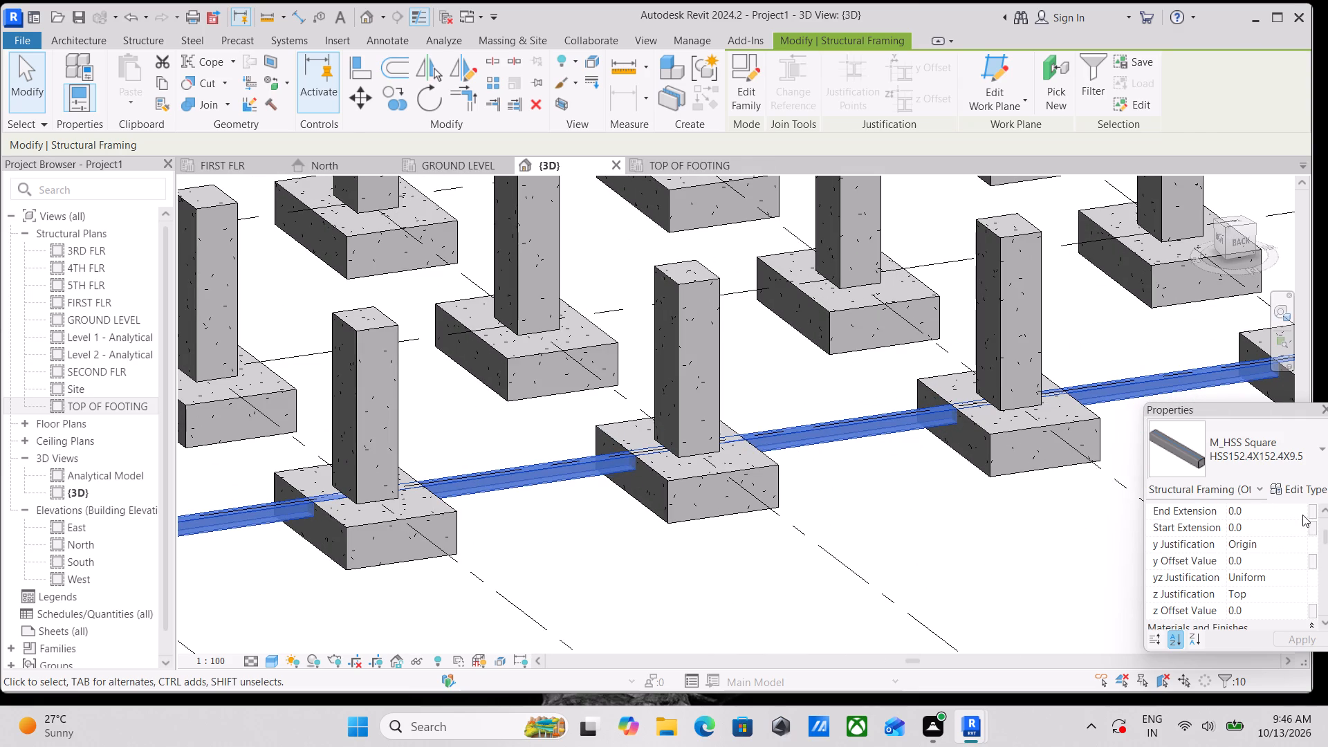
pyautogui.scroll(-2, 1302, 515)
pyautogui.scroll(2, 1281, 529)
pyautogui.scroll(-2, 1280, 530)
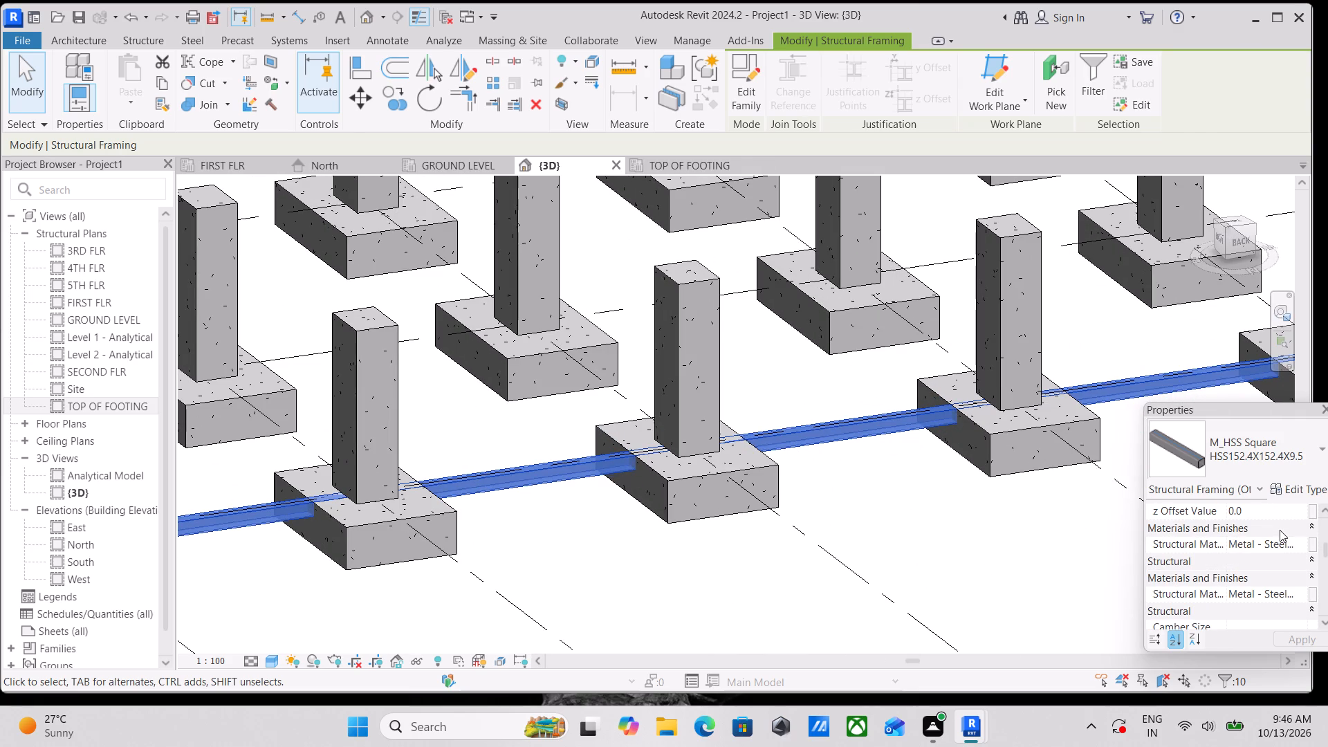
pyautogui.scroll(-4, 1233, 581)
pyautogui.scroll(3, 1233, 581)
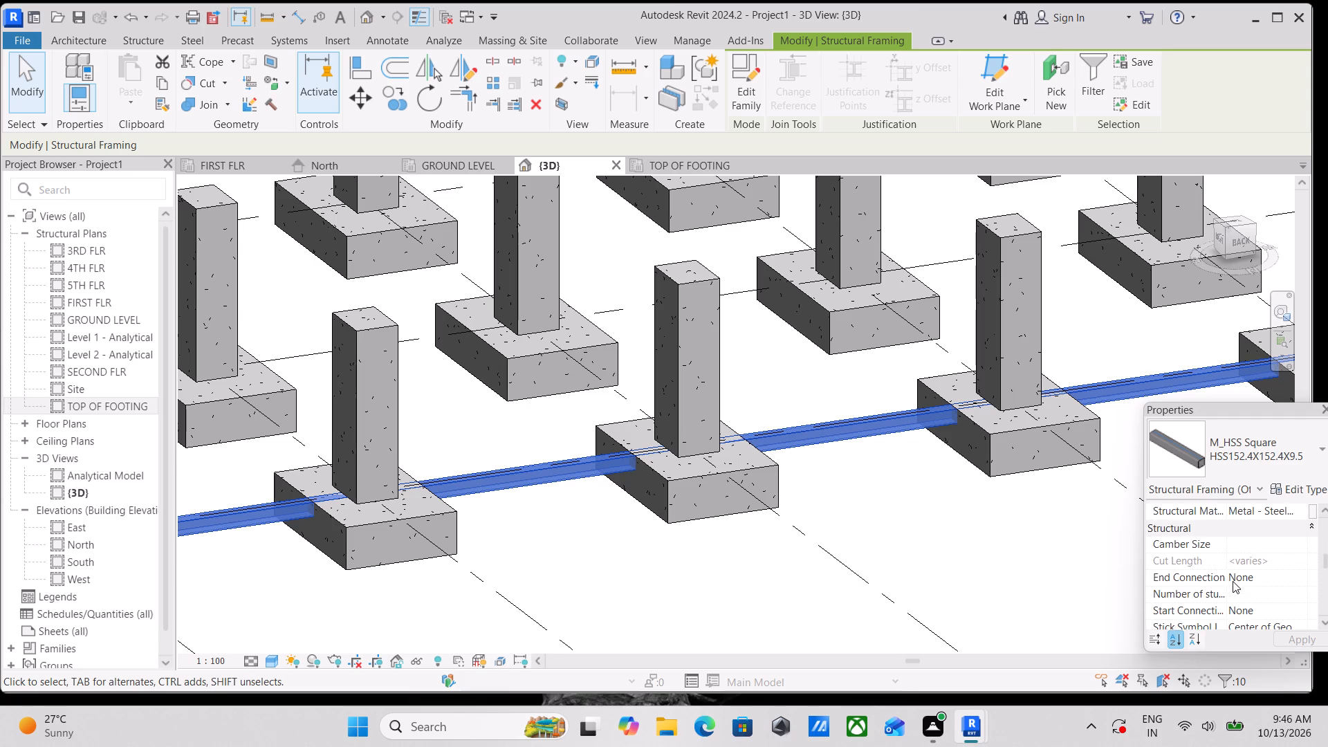
pyautogui.scroll(1, 1233, 579)
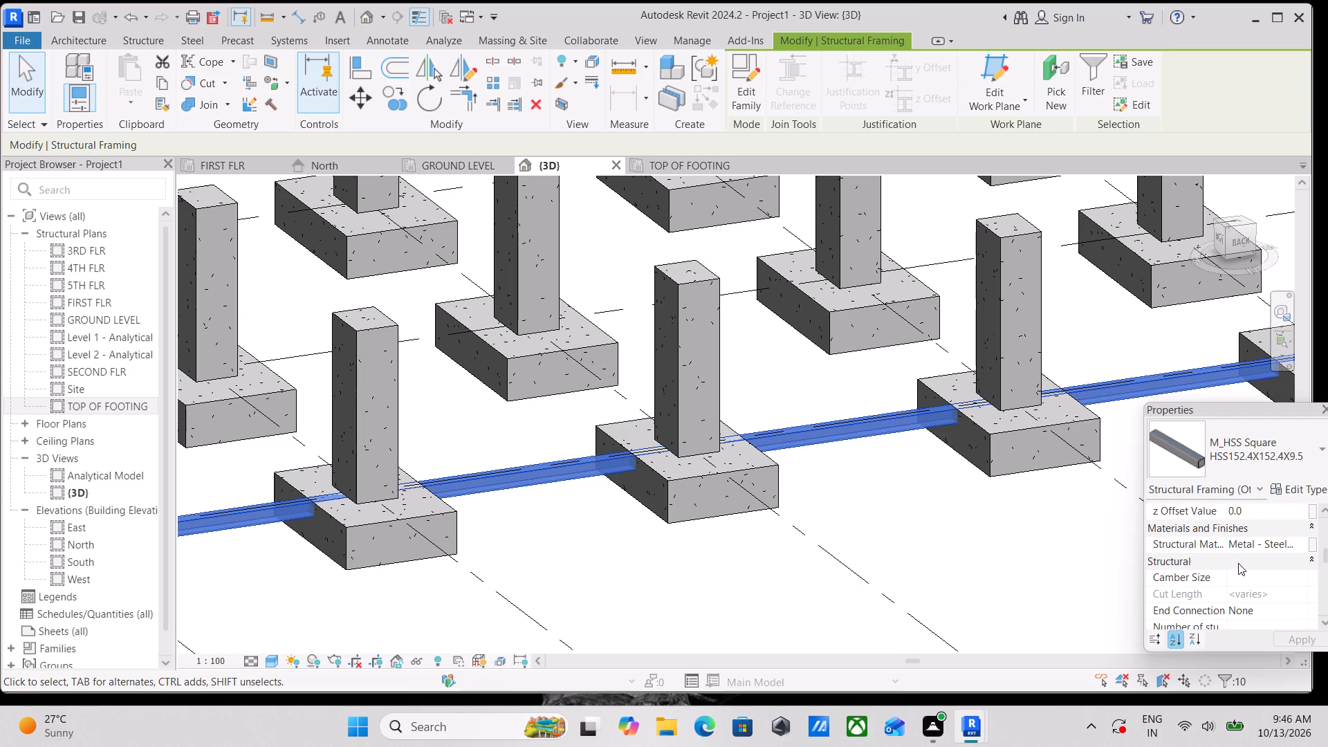
pyautogui.scroll(4, 1247, 538)
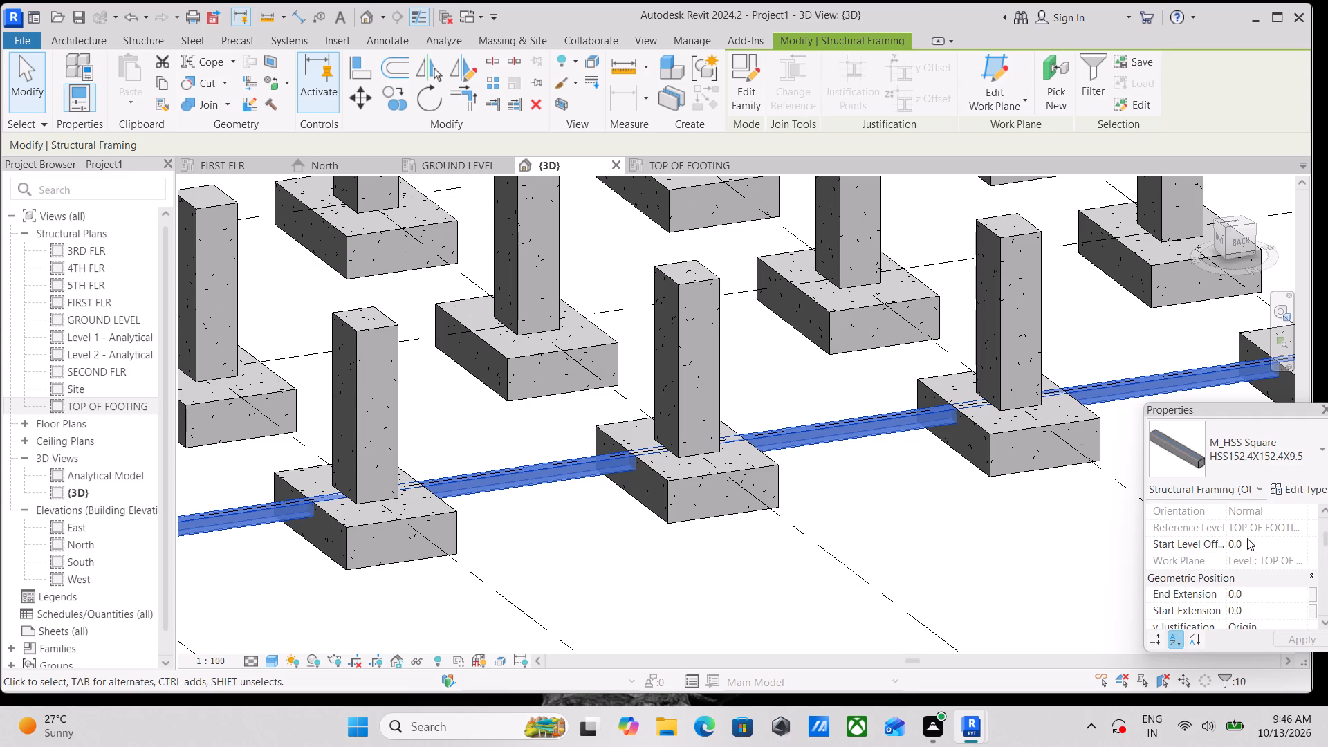
pyautogui.scroll(3, 1247, 538)
pyautogui.scroll(-1, 1245, 560)
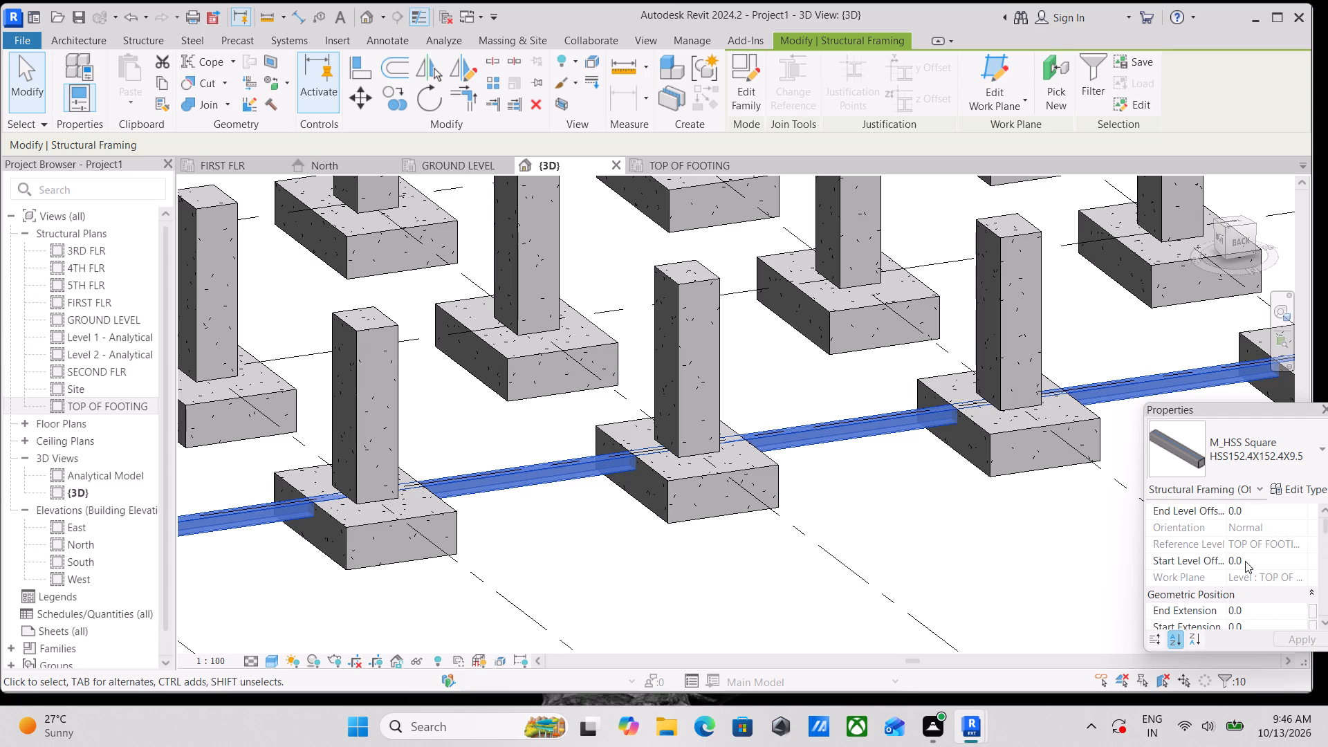
pyautogui.click(1273, 541)
# Delete all the selected M_HSS Square beams along grid 6 and grid A.
pyautogui.rightClick(920, 503)
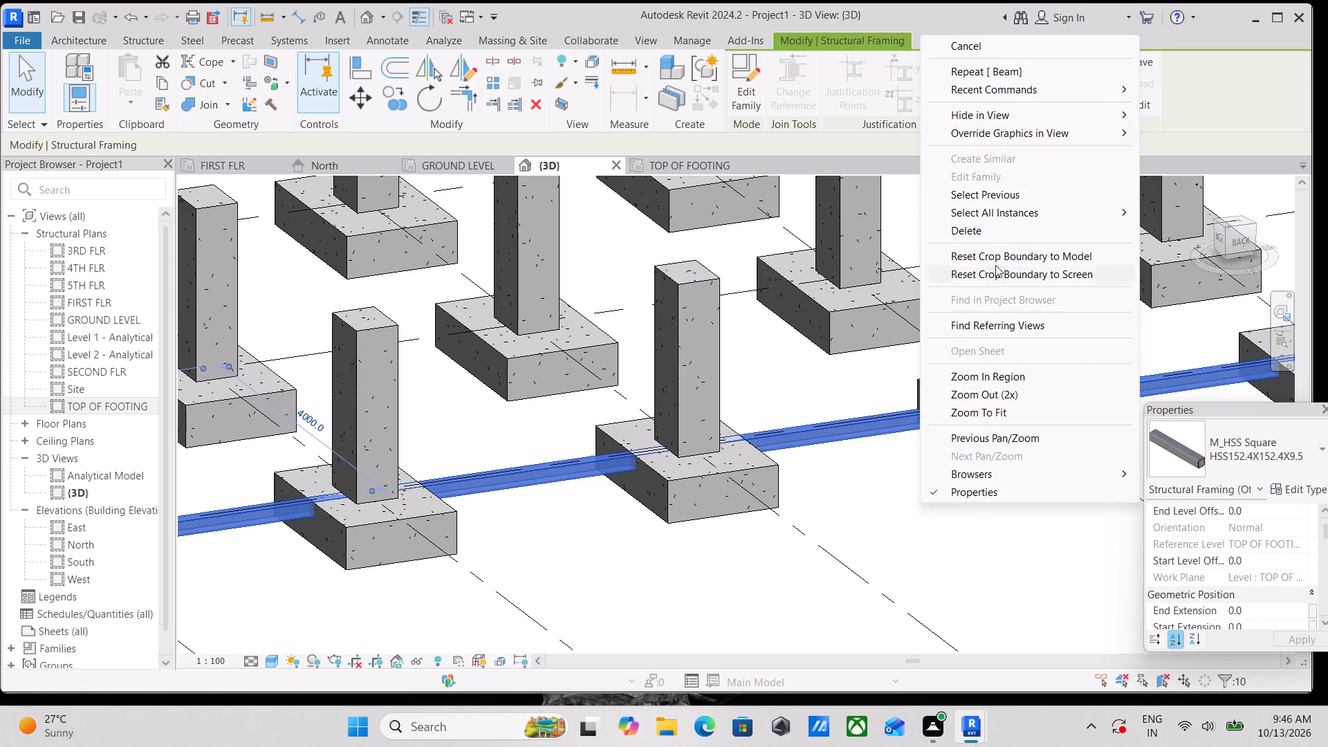
pyautogui.click(999, 233)
pyautogui.scroll(-3, 999, 233)
pyautogui.scroll(-2, 850, 399)
pyautogui.moveTo(851, 403); pyautogui.dragTo(930, 531, button='middle')
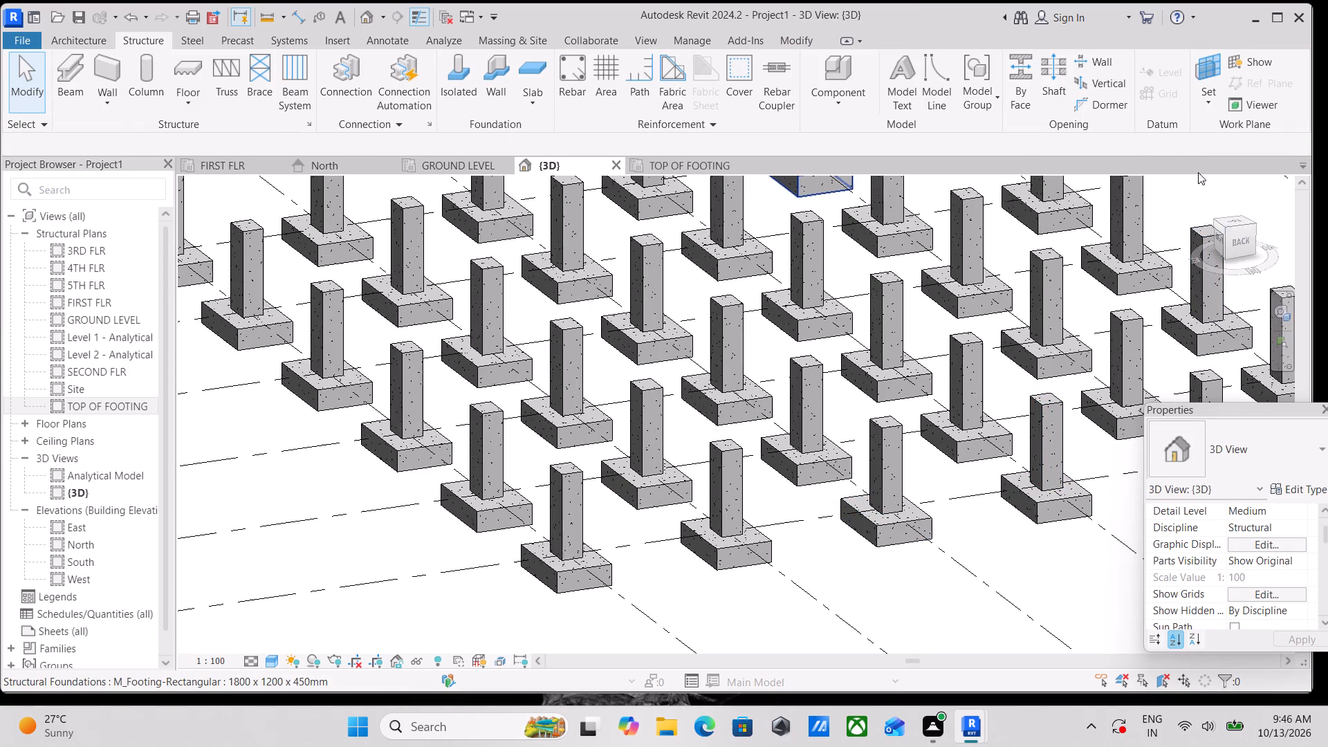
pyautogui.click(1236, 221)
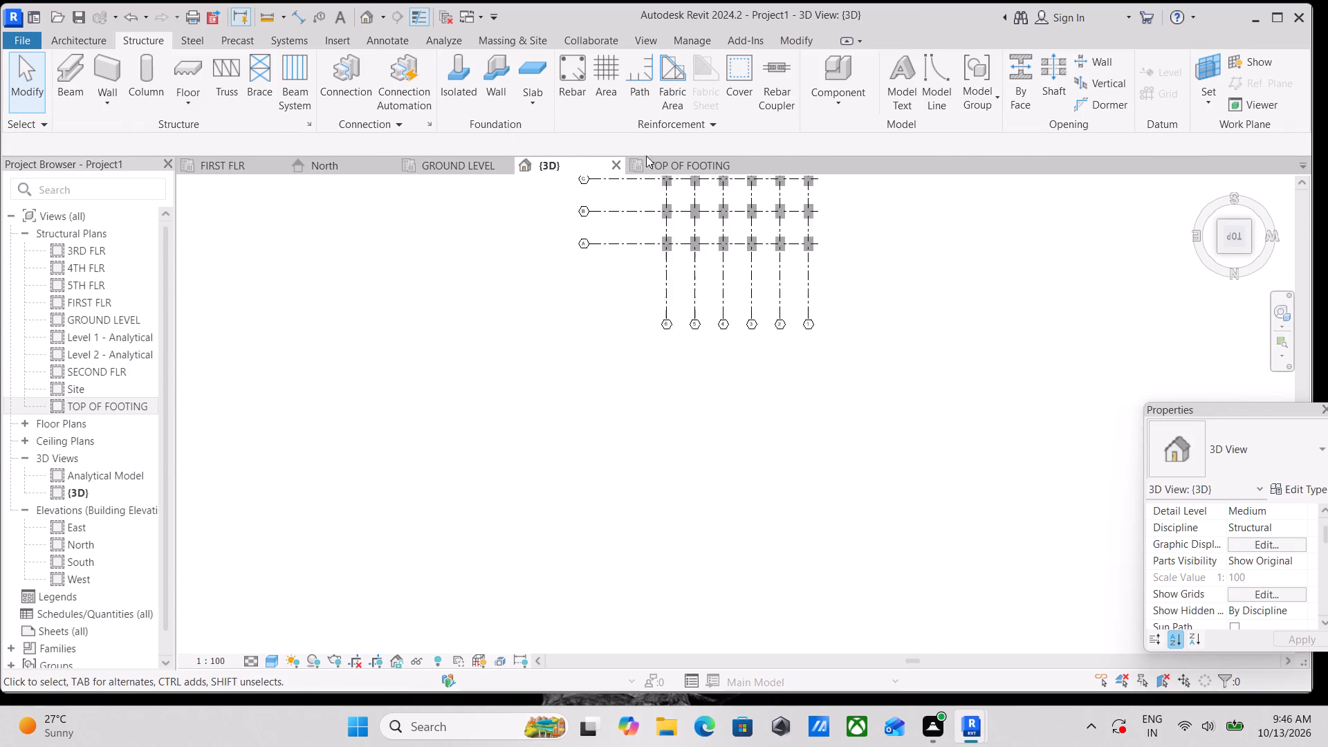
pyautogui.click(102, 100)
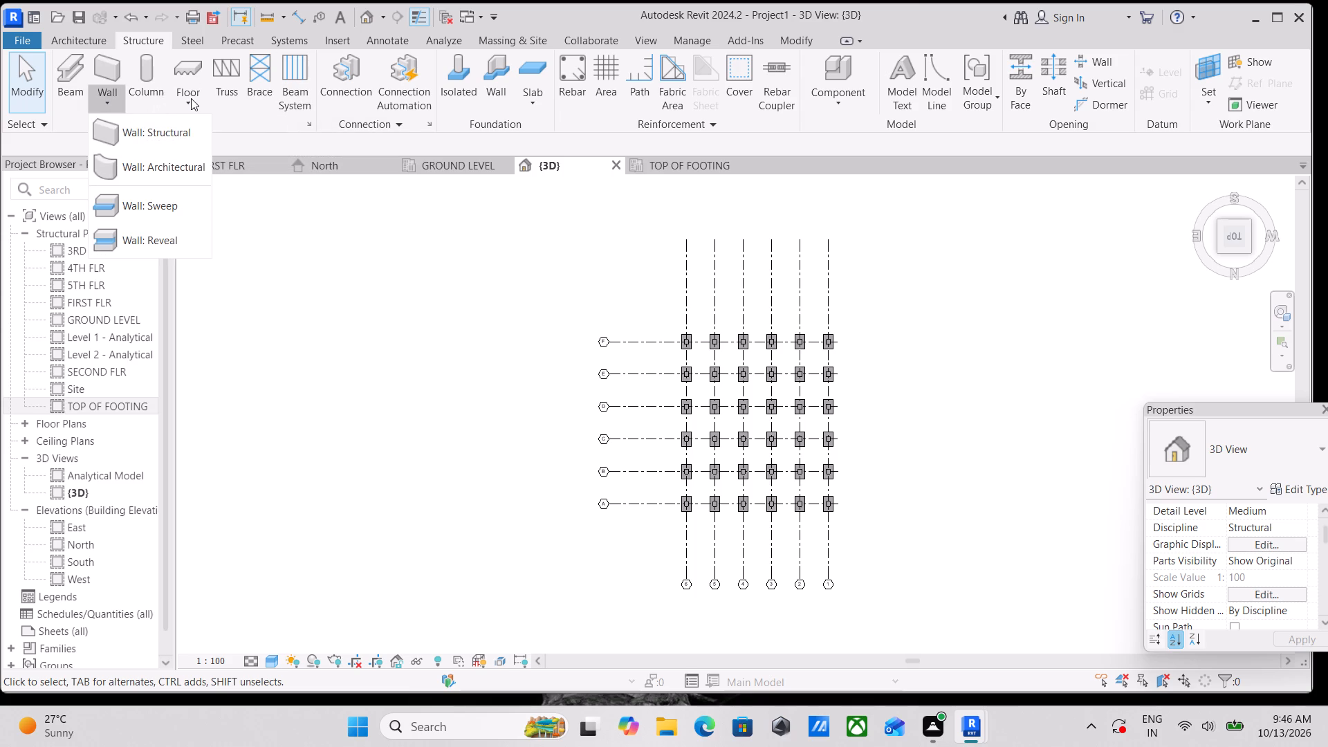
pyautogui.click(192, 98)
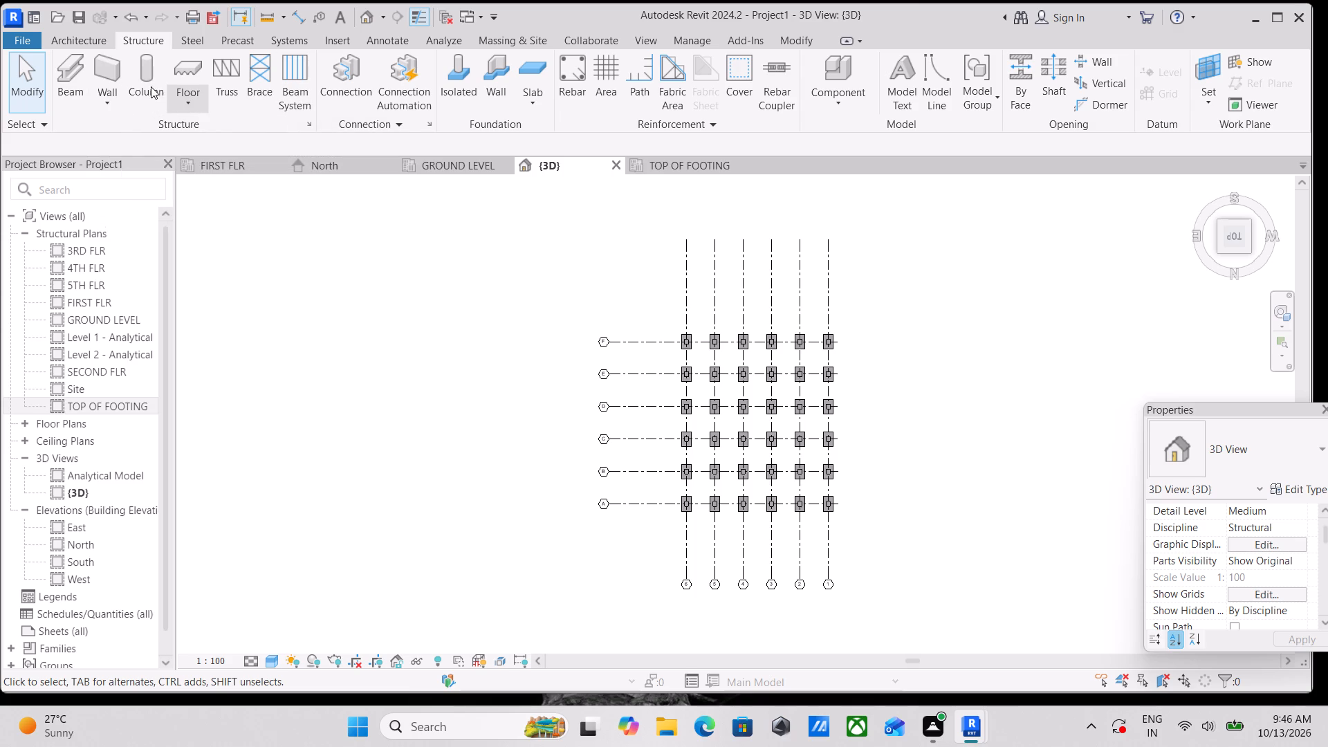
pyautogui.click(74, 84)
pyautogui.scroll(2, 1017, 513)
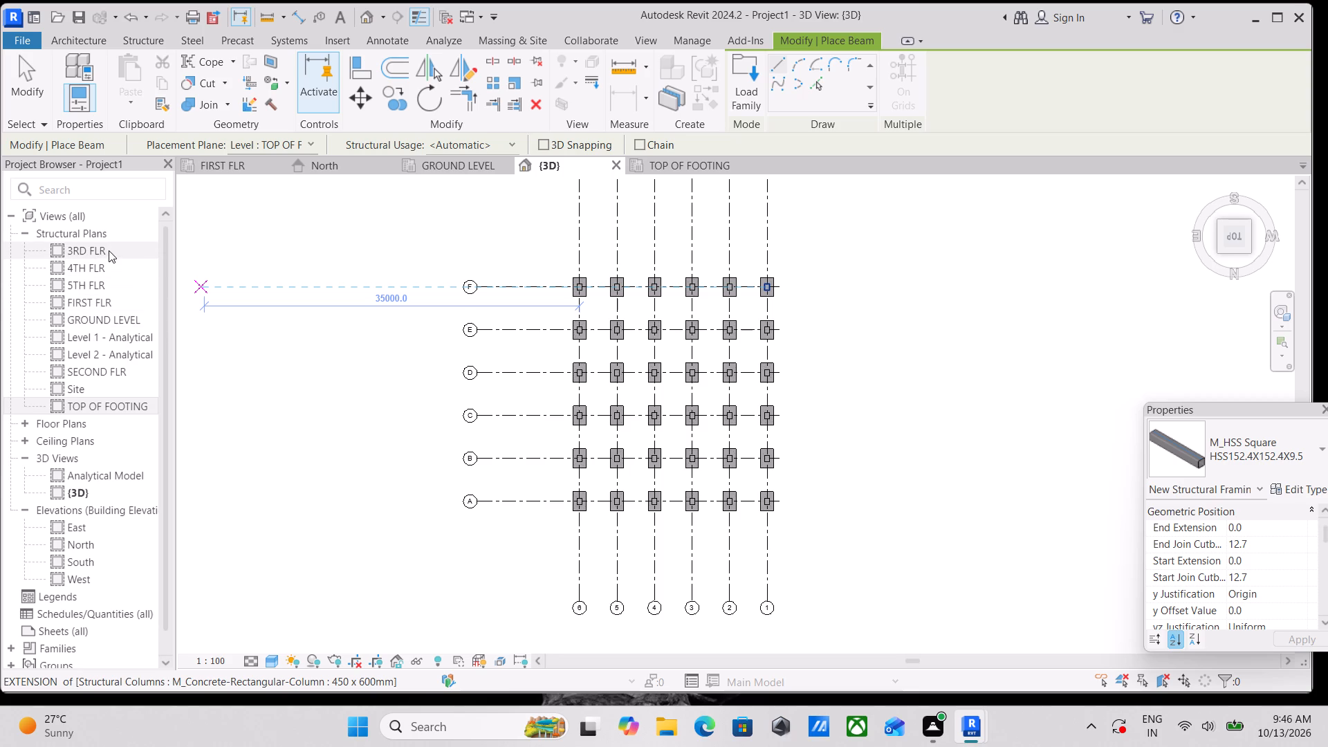
# Open the GROUND LEVEL structural plan and start a beam with the M_Concrete-Rectangular Beam 300 x 600mm type.
pyautogui.doubleClick(93, 314)
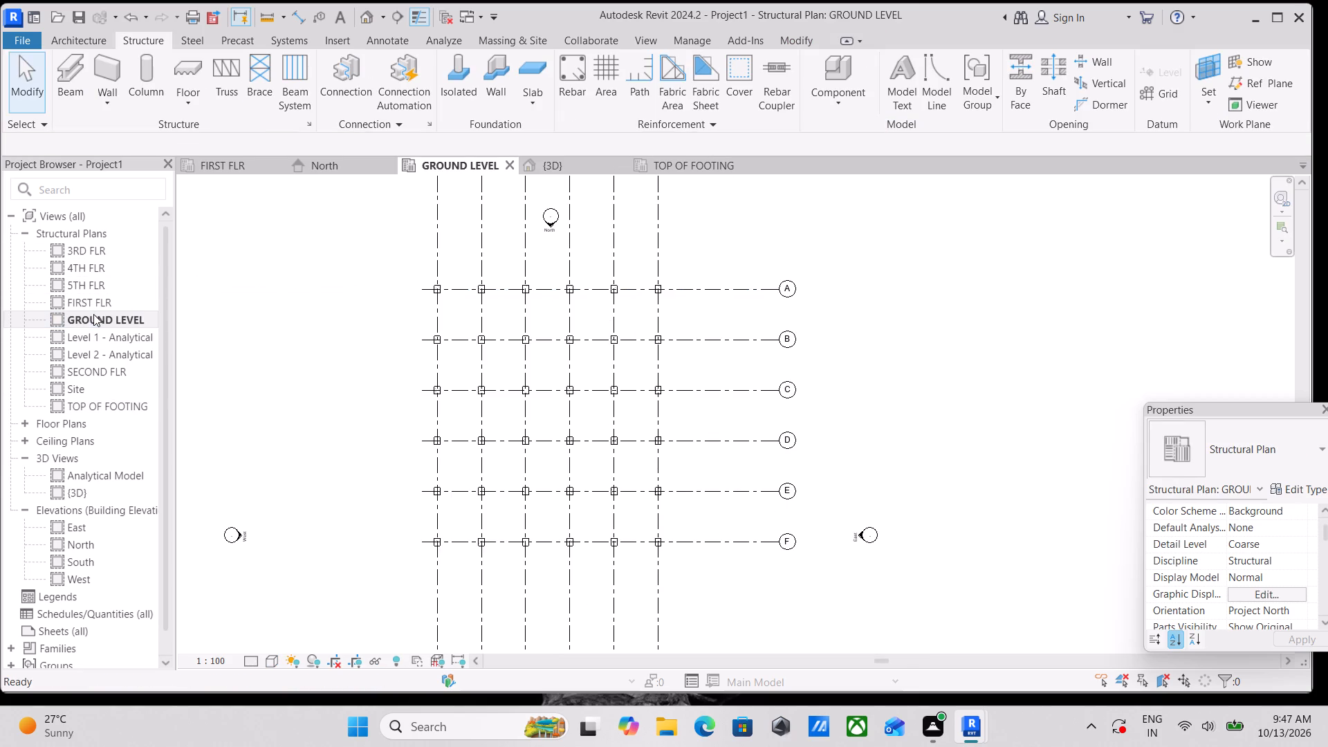
pyautogui.scroll(9, 426, 275)
pyautogui.moveTo(454, 313); pyautogui.dragTo(498, 420, button='middle')
pyautogui.moveTo(513, 322); pyautogui.dragTo(573, 389, button='middle')
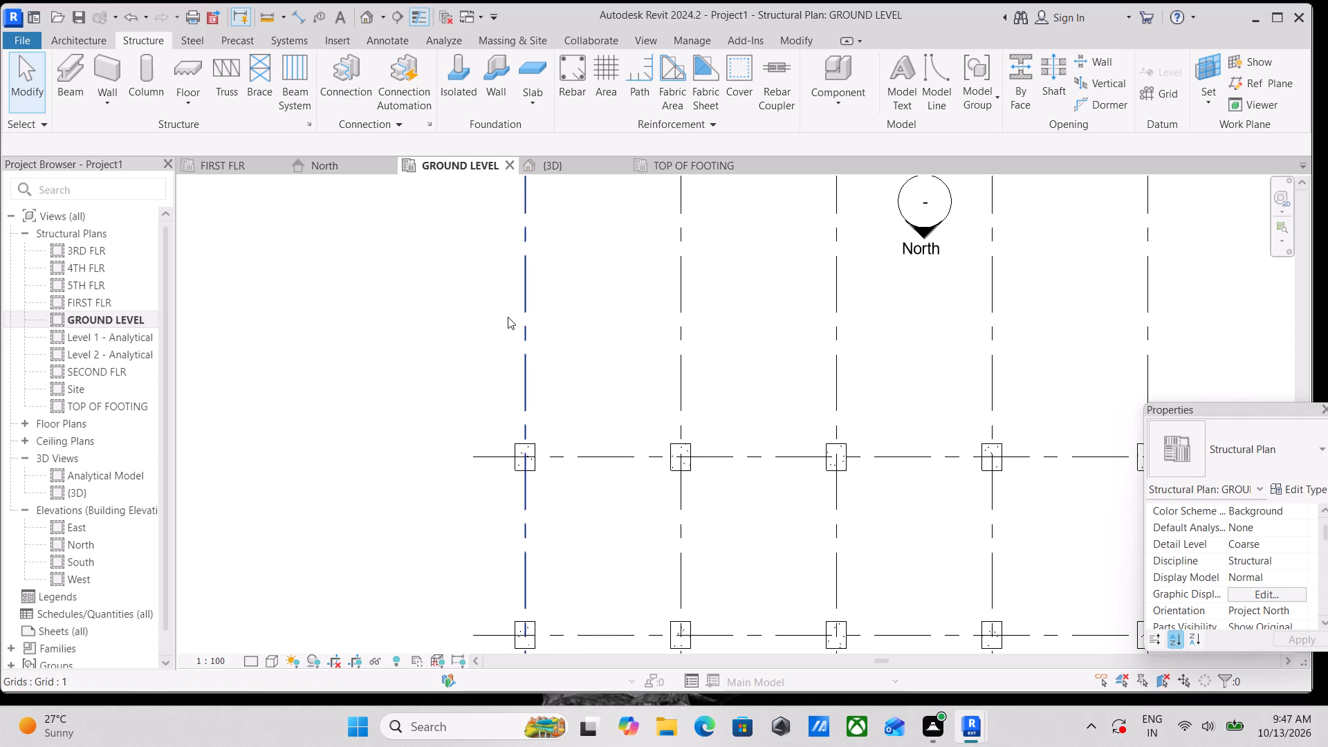
pyautogui.press('b')
pyautogui.press('m')
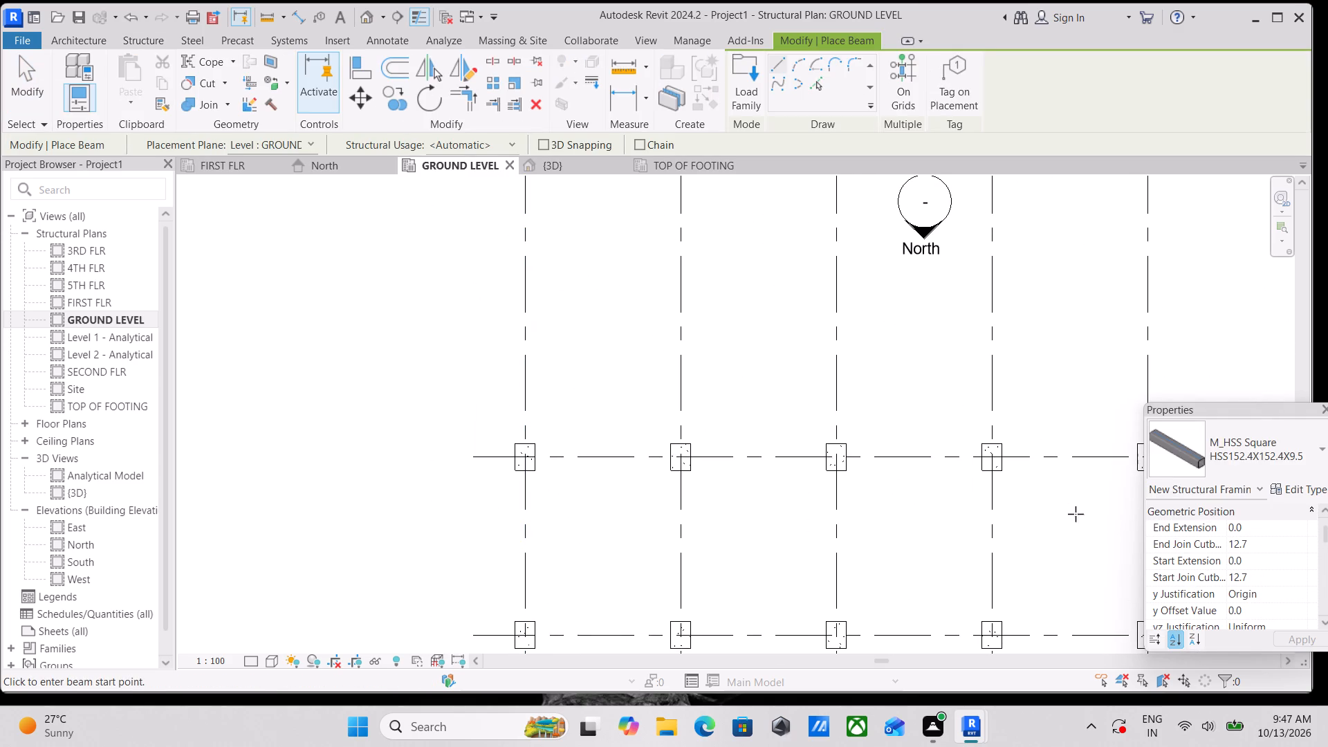
pyautogui.click(1293, 447)
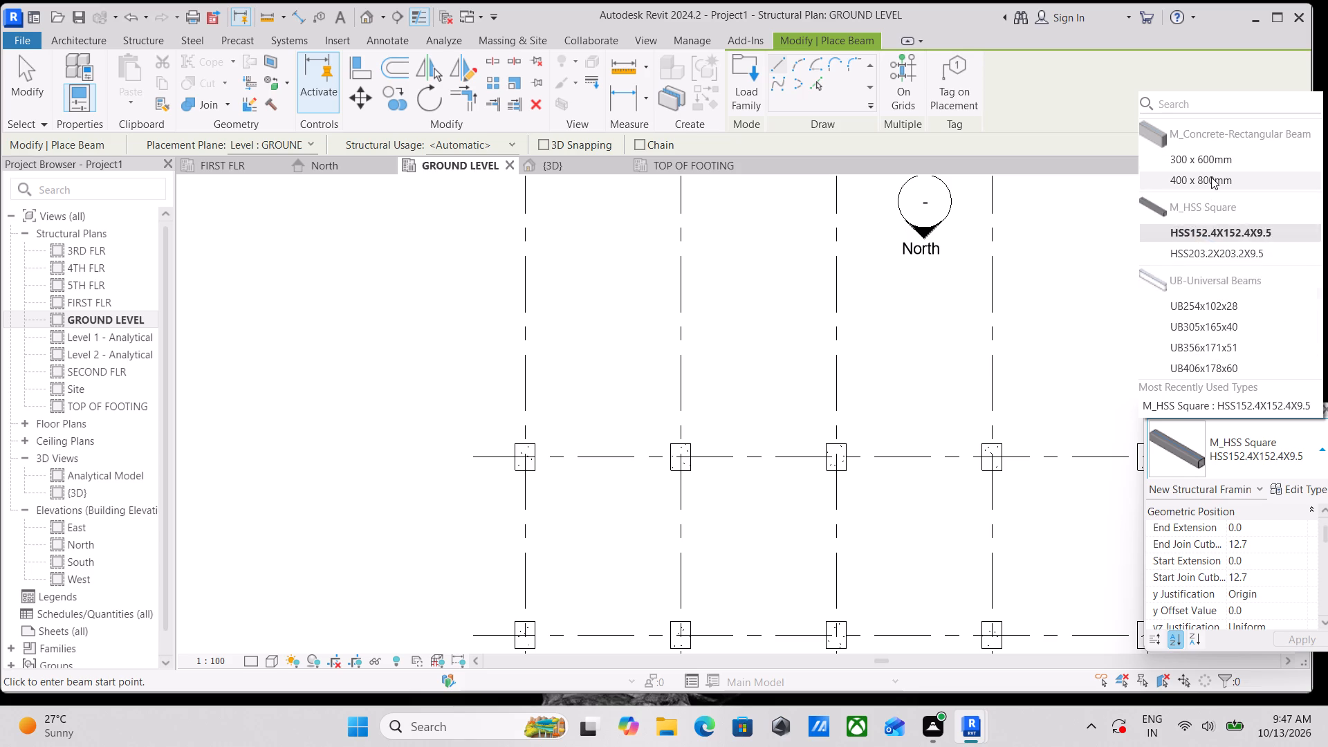
pyautogui.click(1220, 160)
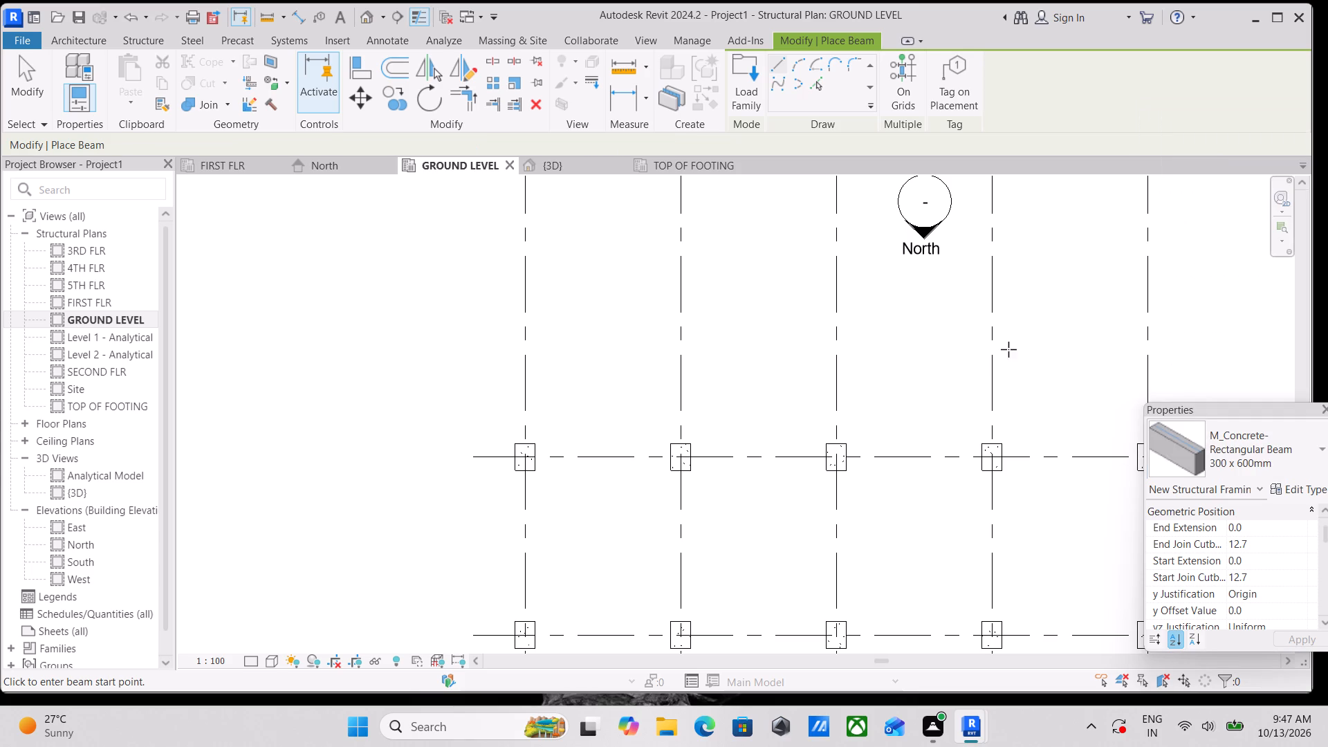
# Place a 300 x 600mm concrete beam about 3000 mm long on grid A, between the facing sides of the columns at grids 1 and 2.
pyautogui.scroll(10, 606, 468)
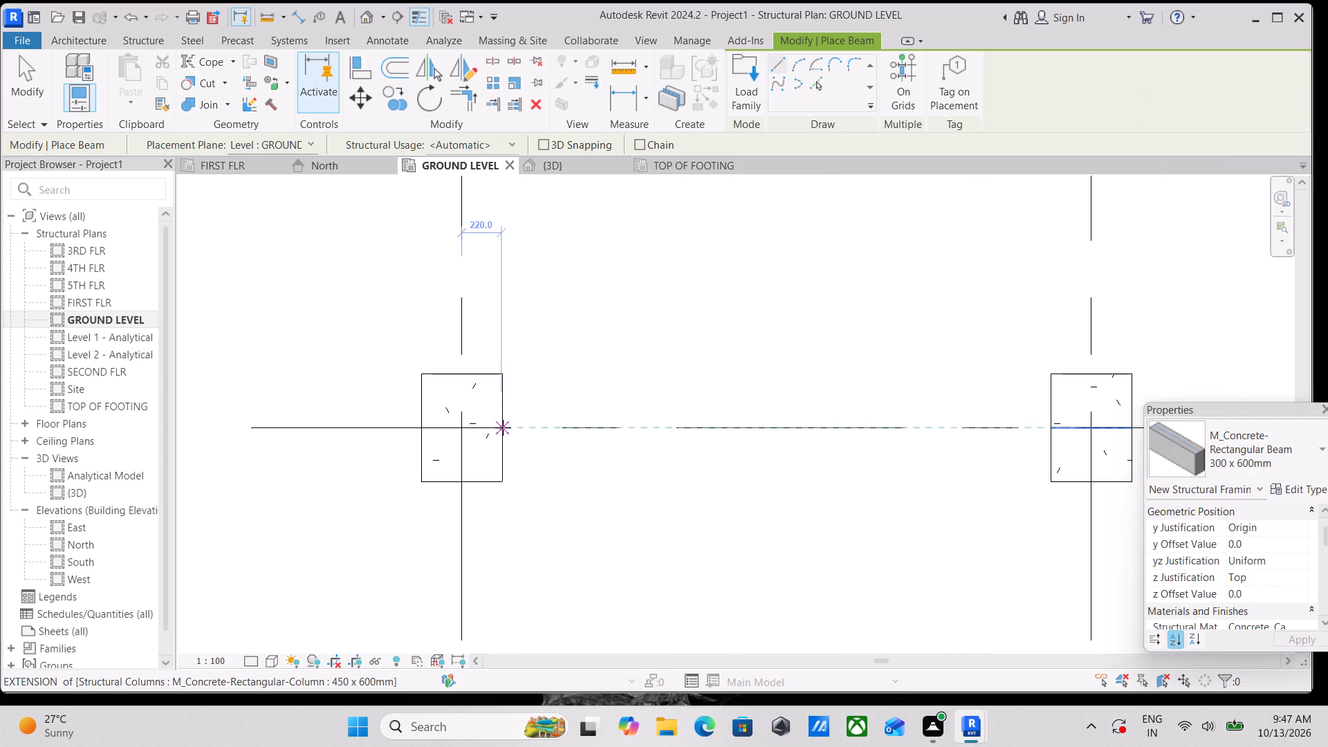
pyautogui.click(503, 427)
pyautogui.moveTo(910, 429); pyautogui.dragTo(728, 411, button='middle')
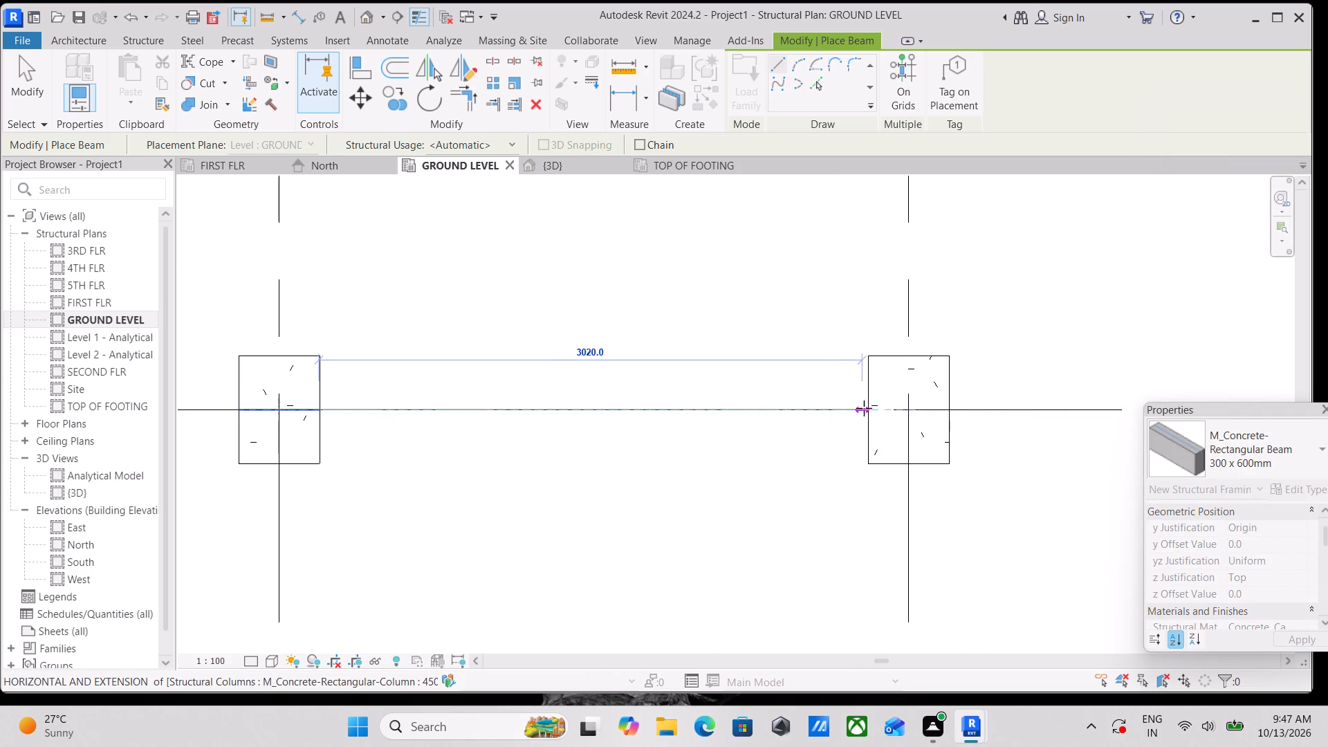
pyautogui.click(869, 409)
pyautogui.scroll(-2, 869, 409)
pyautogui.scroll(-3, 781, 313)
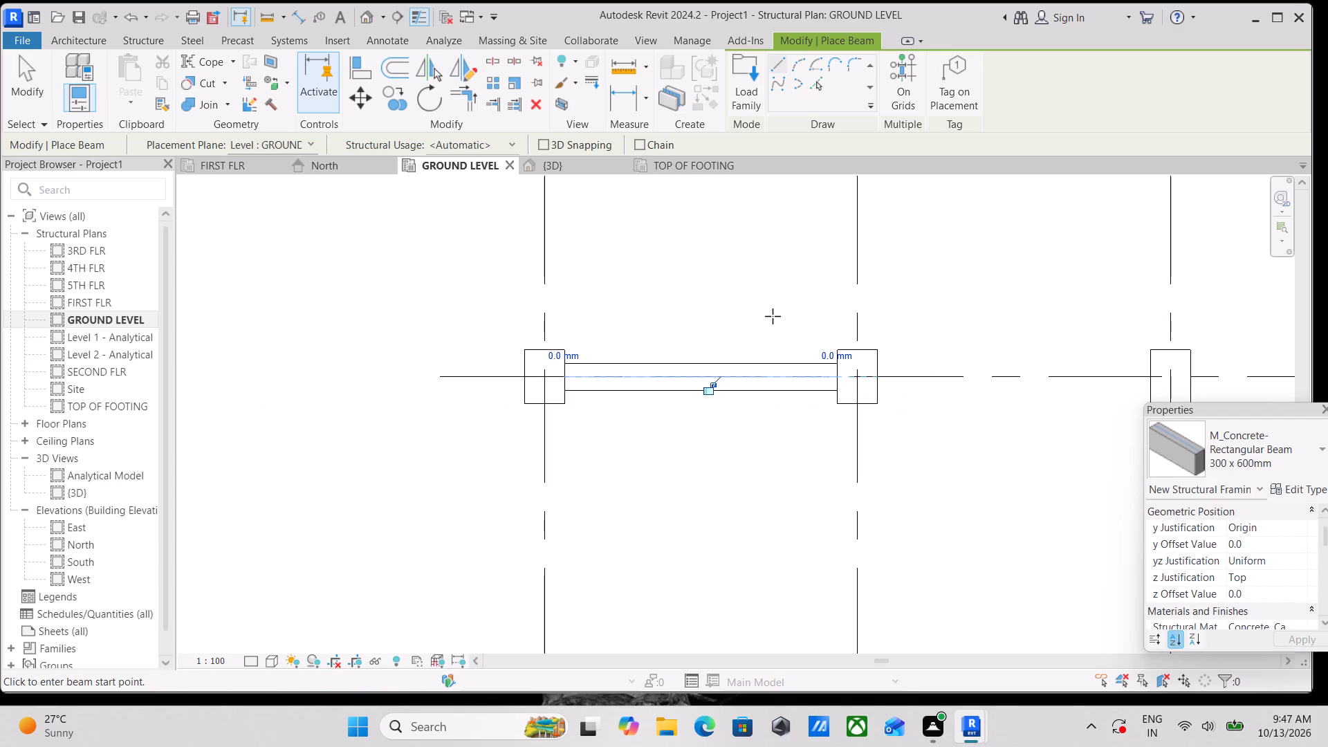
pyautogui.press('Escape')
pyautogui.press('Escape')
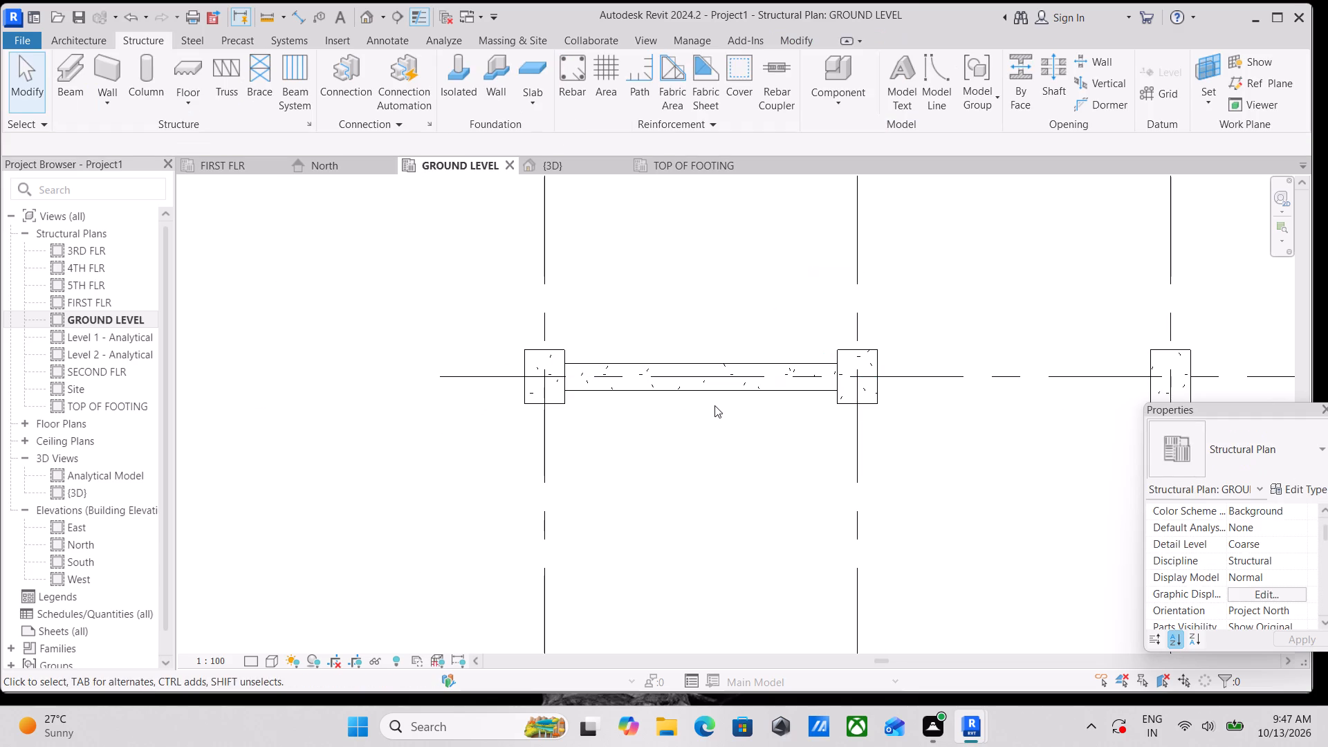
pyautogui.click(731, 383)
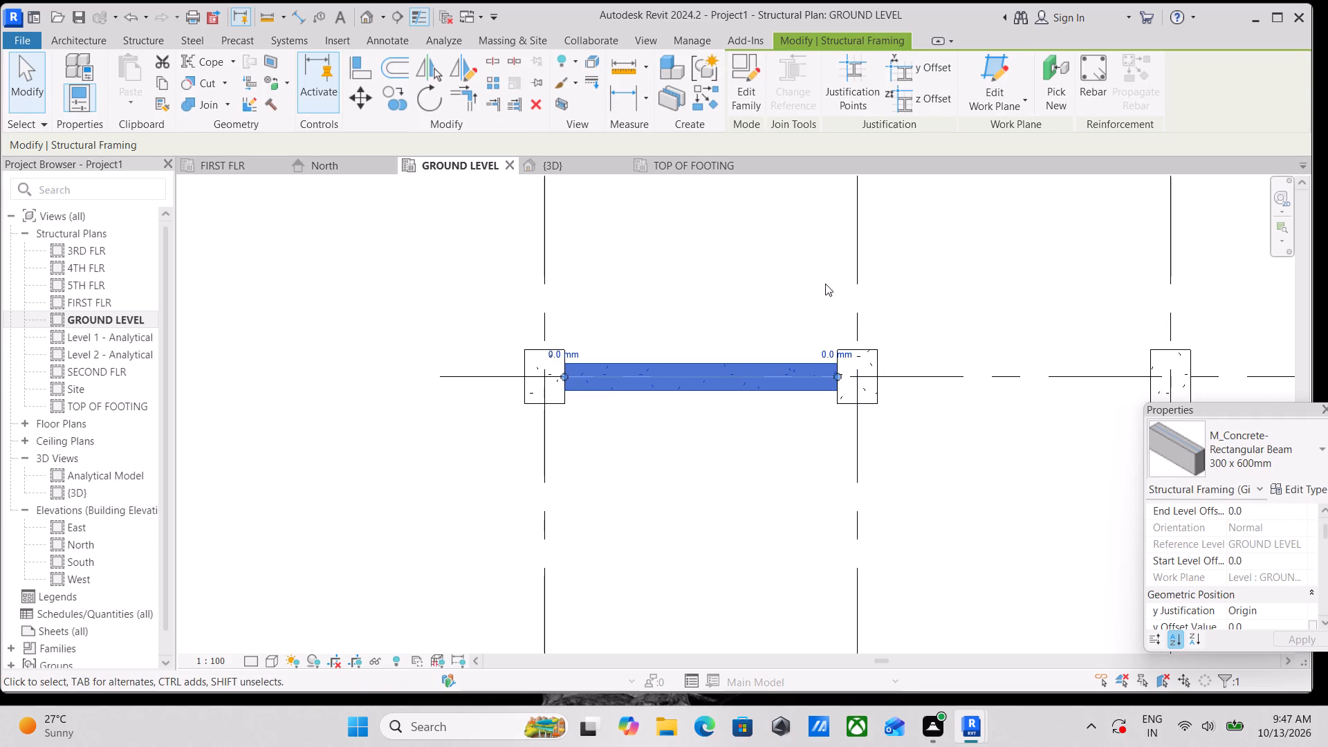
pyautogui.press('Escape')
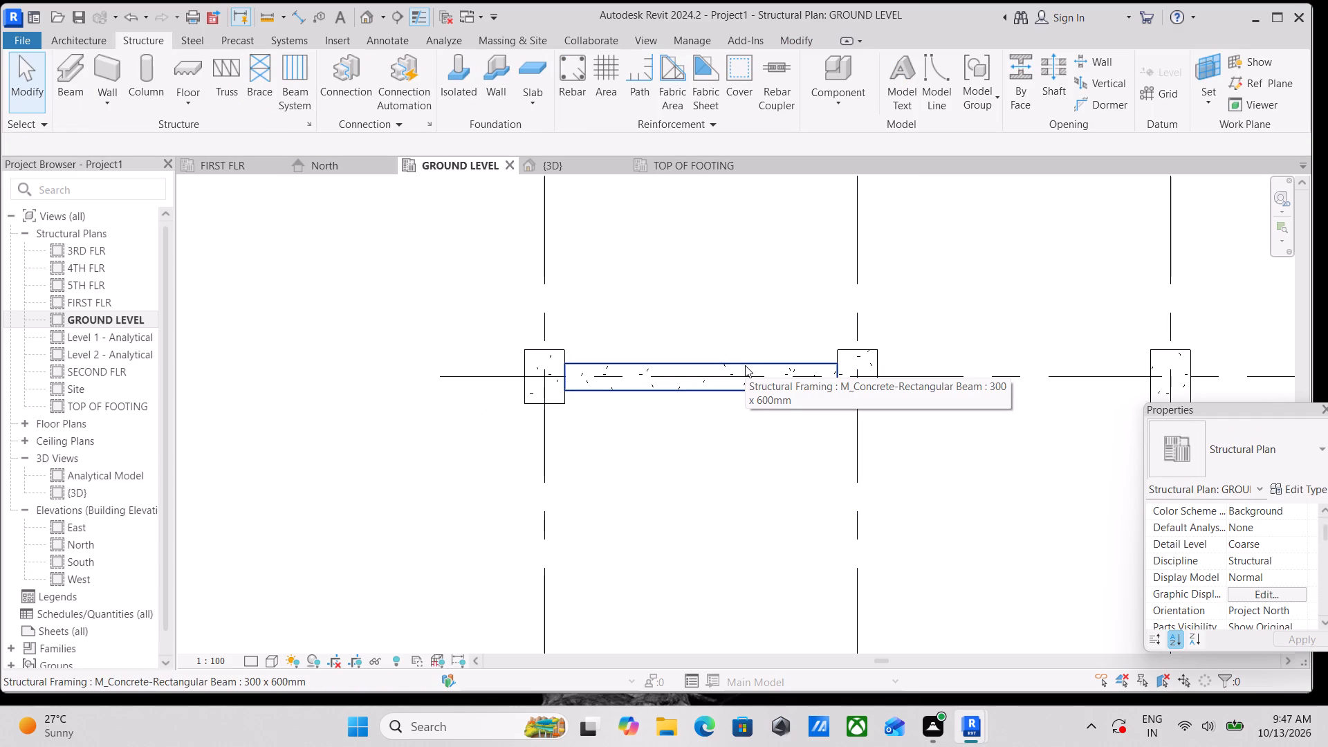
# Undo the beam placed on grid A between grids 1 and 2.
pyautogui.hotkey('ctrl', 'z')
# Place M_Concrete-Rectangular Beam 300 x 600mm beams at GROUND LEVEL along all grids 1 to 6 and A to F using On Grids.
pyautogui.scroll(-2, 753, 365)
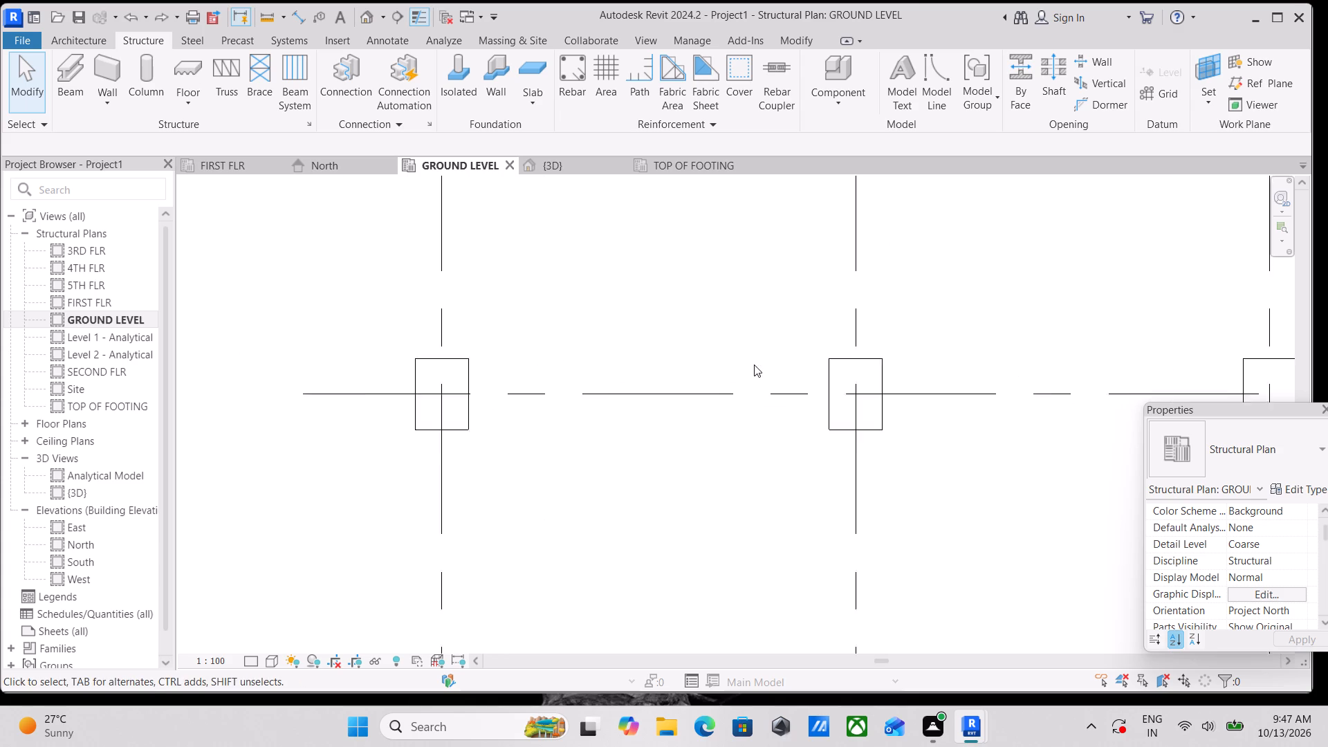
pyautogui.scroll(-4, 754, 365)
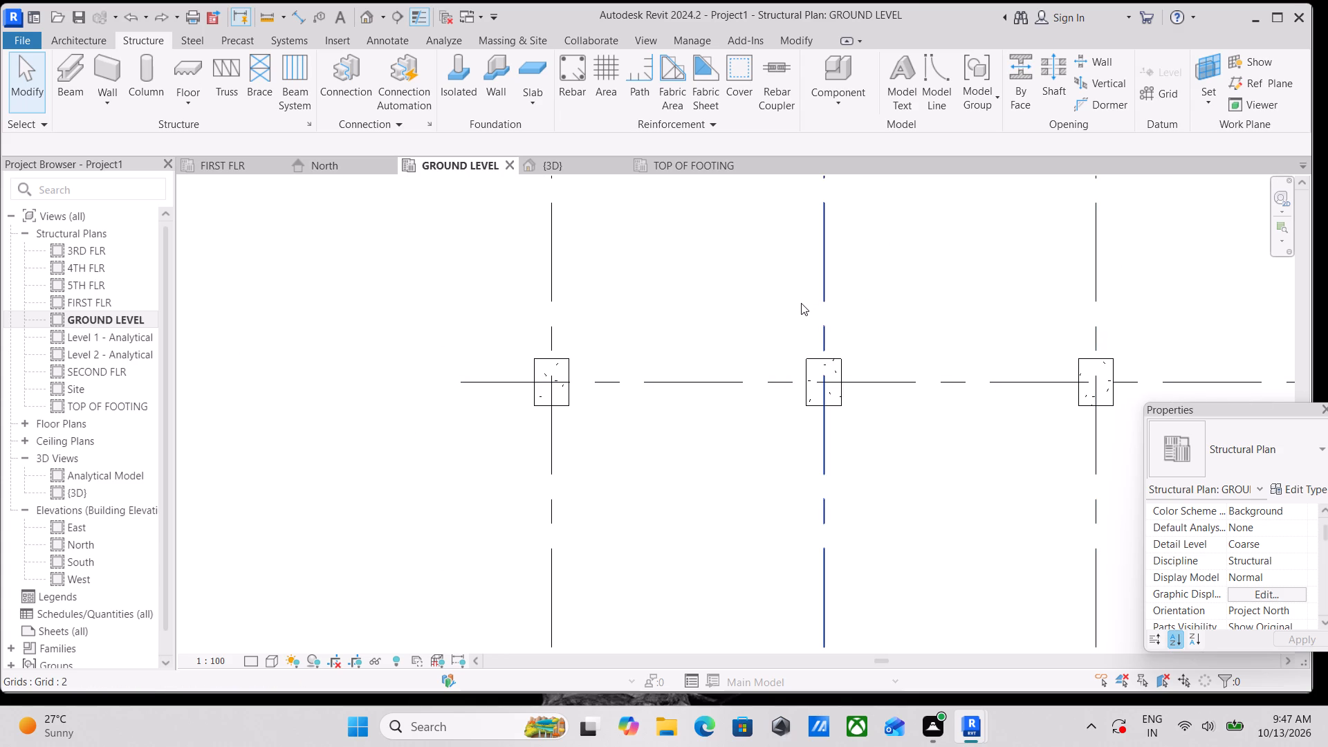
pyautogui.write('BM')
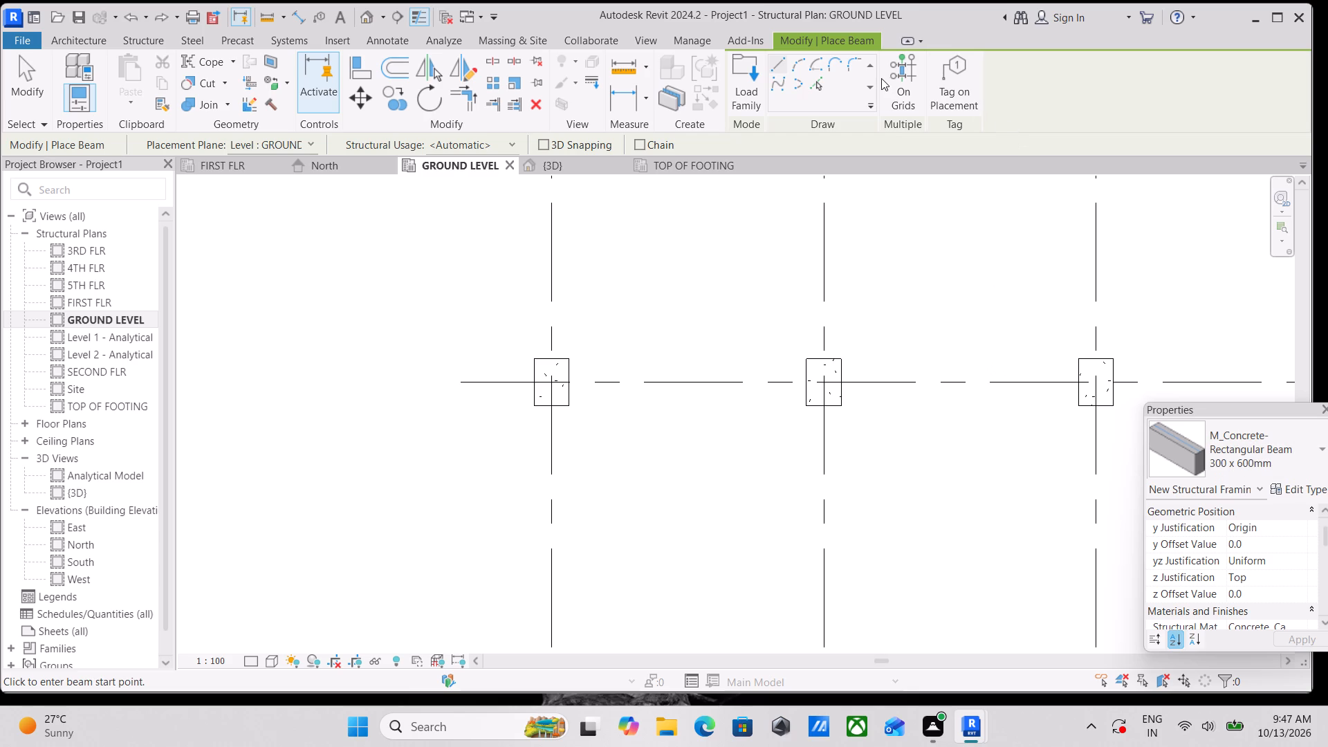
pyautogui.click(899, 84)
pyautogui.scroll(-3, 657, 320)
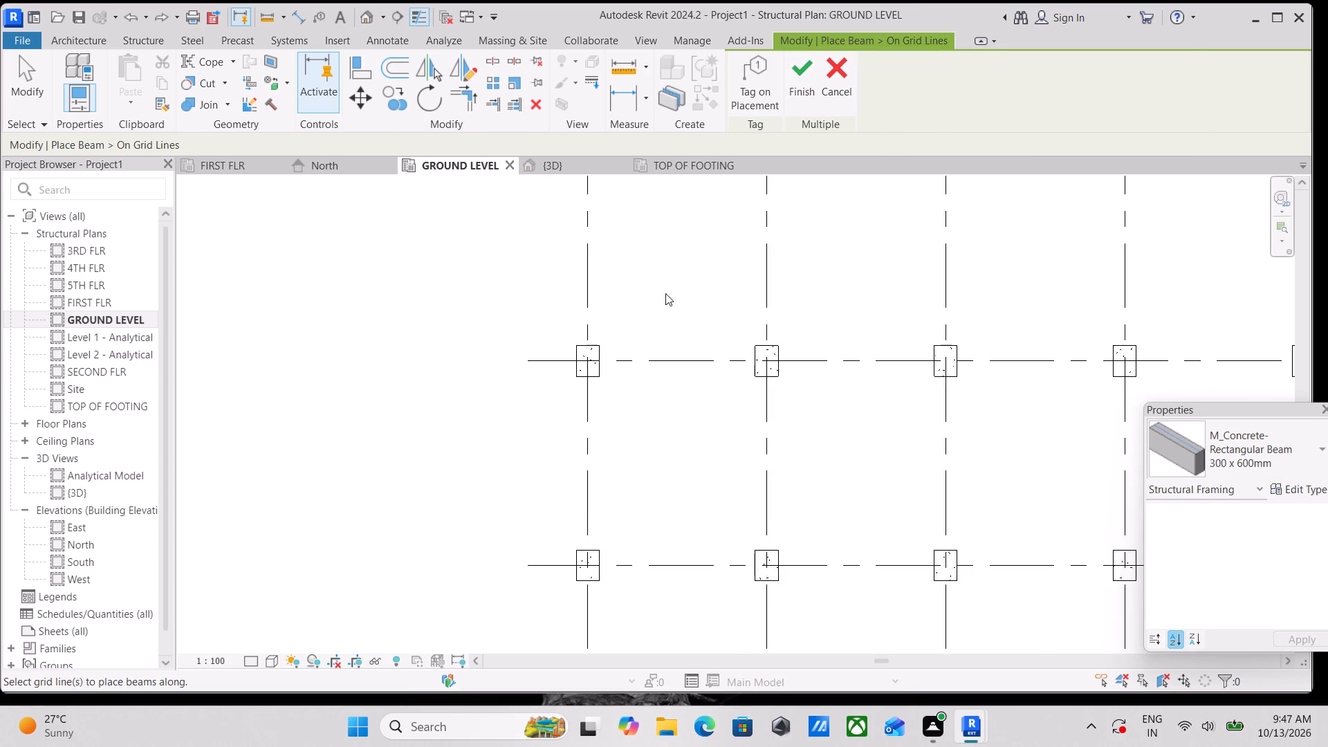
pyautogui.scroll(-2, 665, 293)
pyautogui.scroll(-4, 555, 280)
pyautogui.moveTo(555, 280); pyautogui.dragTo(527, 238, button='middle')
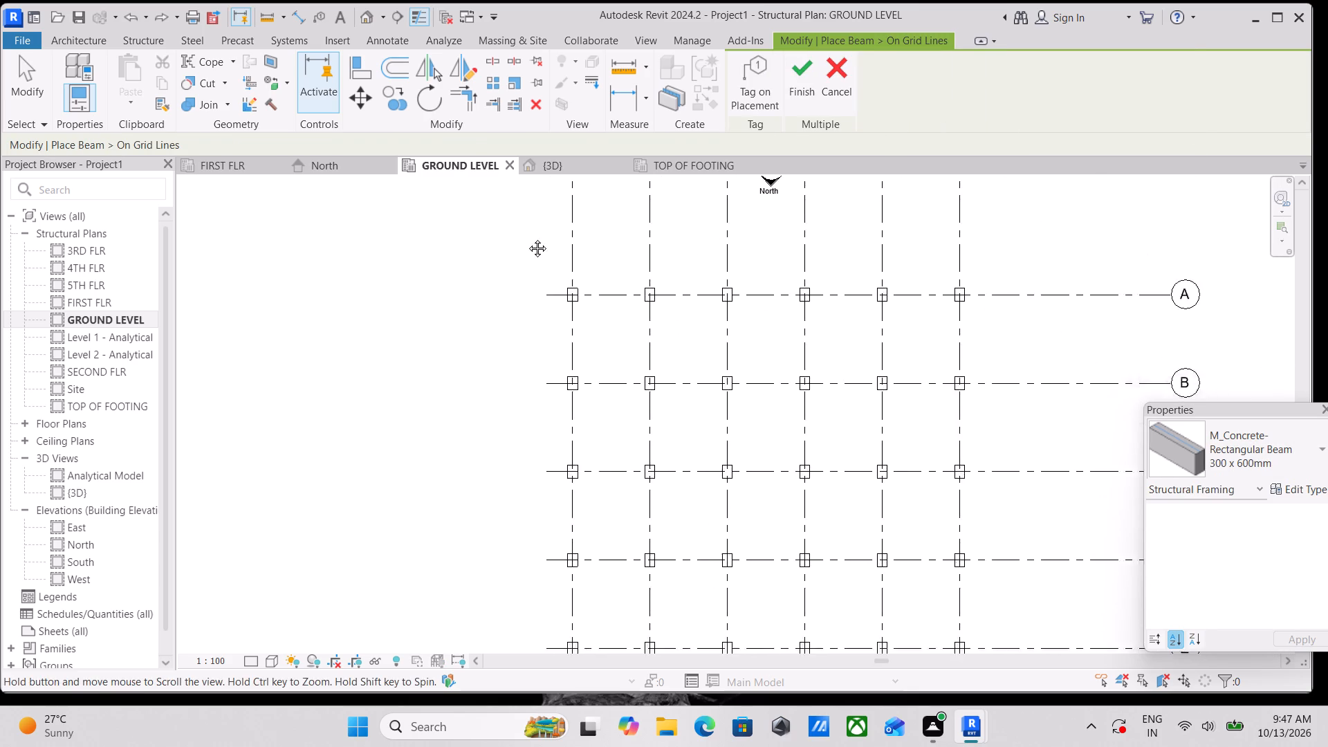
pyautogui.moveTo(527, 238); pyautogui.dragTo(510, 217, button='middle')
pyautogui.scroll(-1, 506, 209)
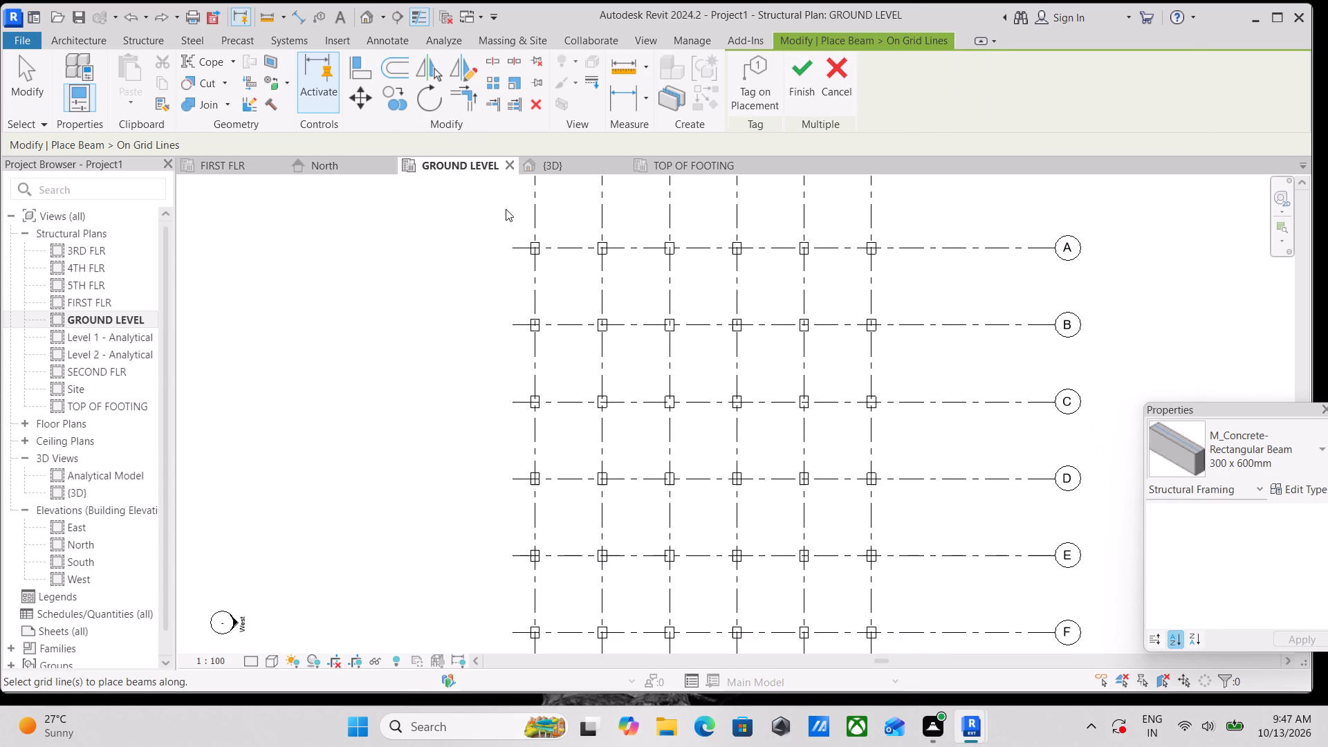
pyautogui.scroll(-2, 506, 209)
pyautogui.moveTo(506, 209); pyautogui.dragTo(841, 615)
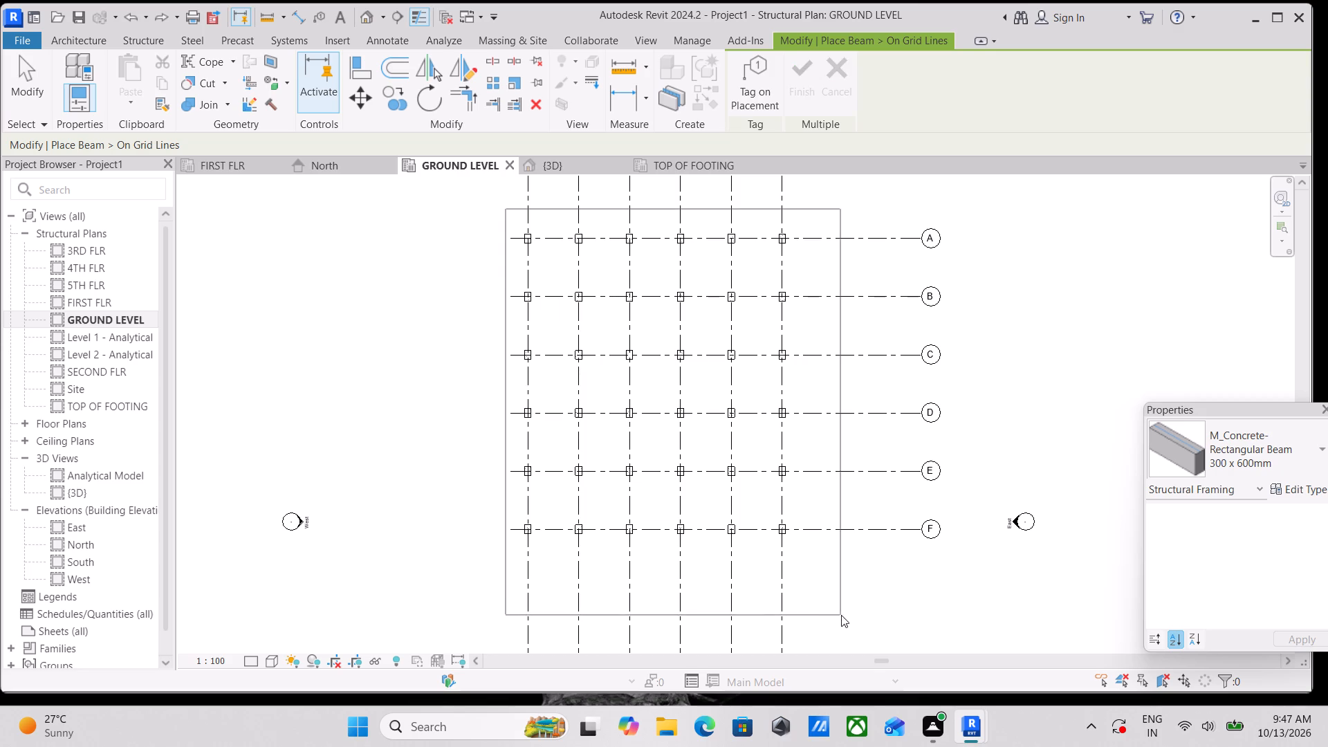
pyautogui.moveTo(841, 615); pyautogui.dragTo(831, 560)
pyautogui.moveTo(833, 578); pyautogui.dragTo(605, 352)
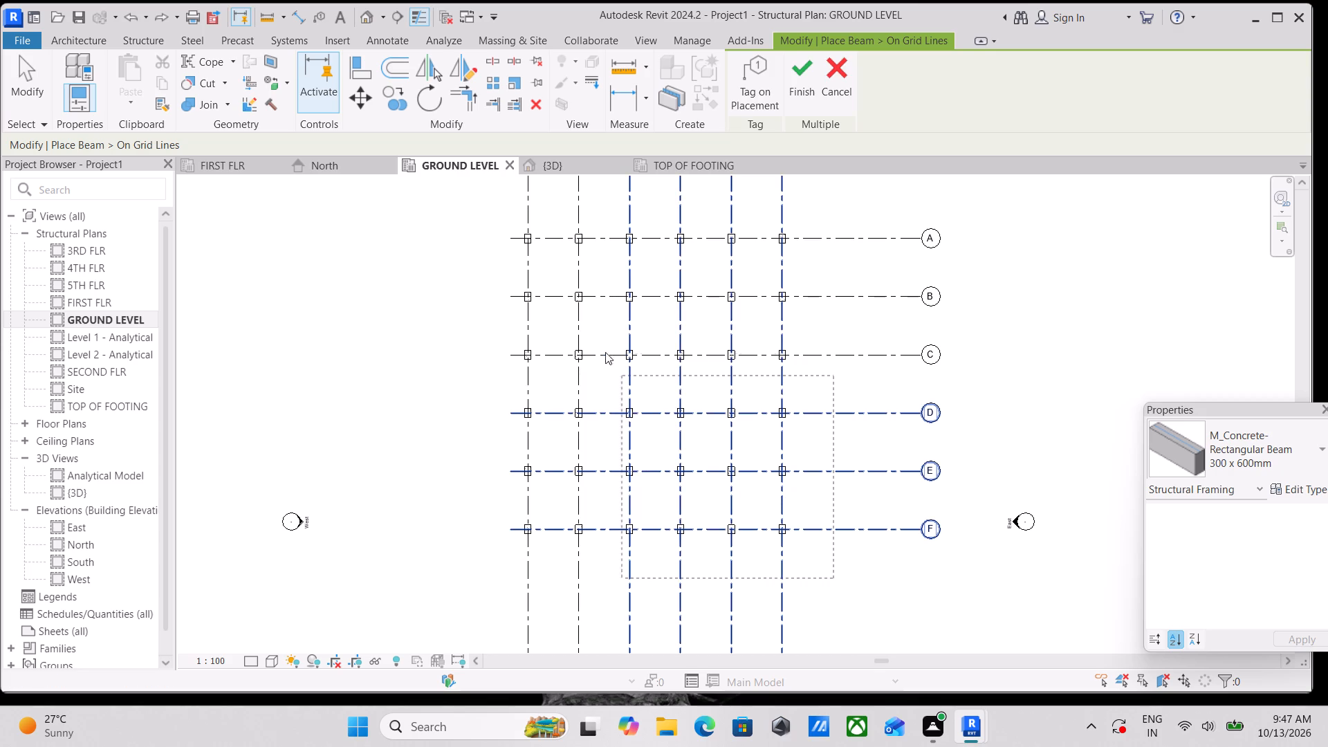
pyautogui.moveTo(605, 352); pyautogui.dragTo(494, 193)
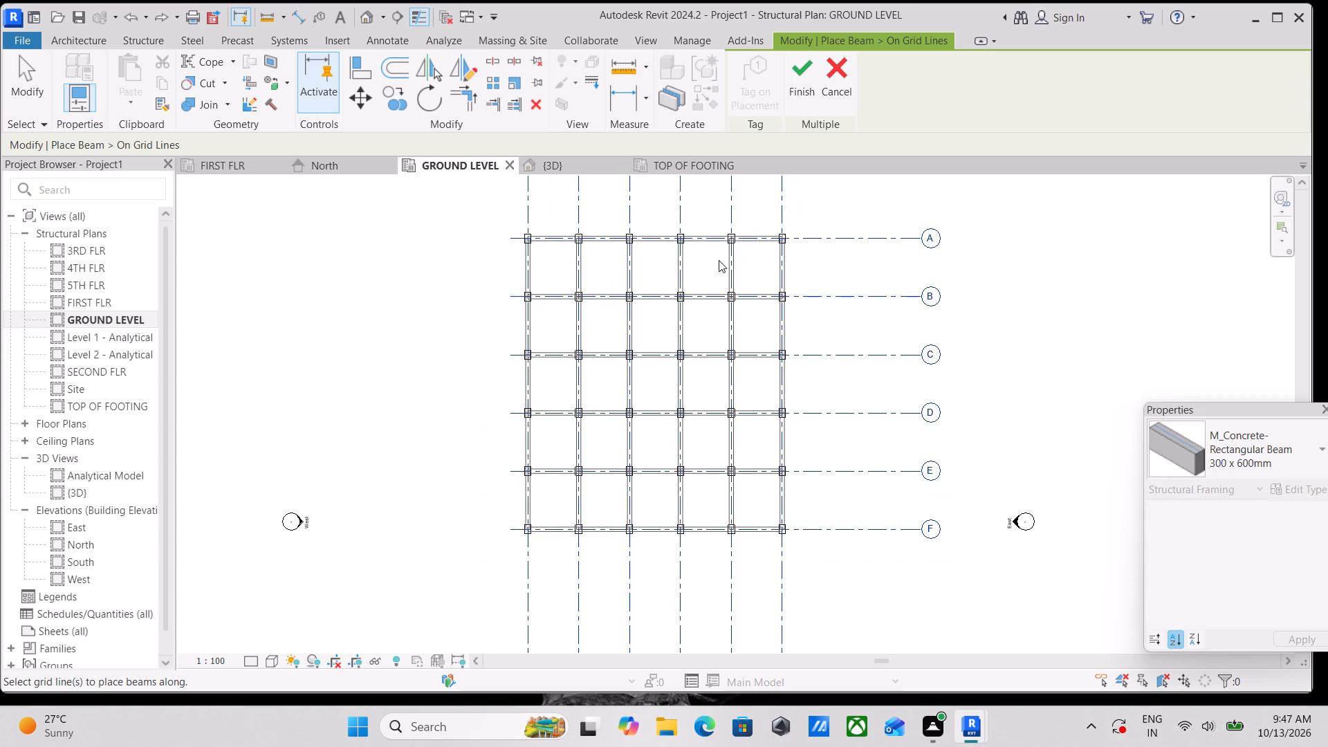
pyautogui.scroll(7, 719, 260)
pyautogui.moveTo(757, 252); pyautogui.dragTo(781, 344, button='middle')
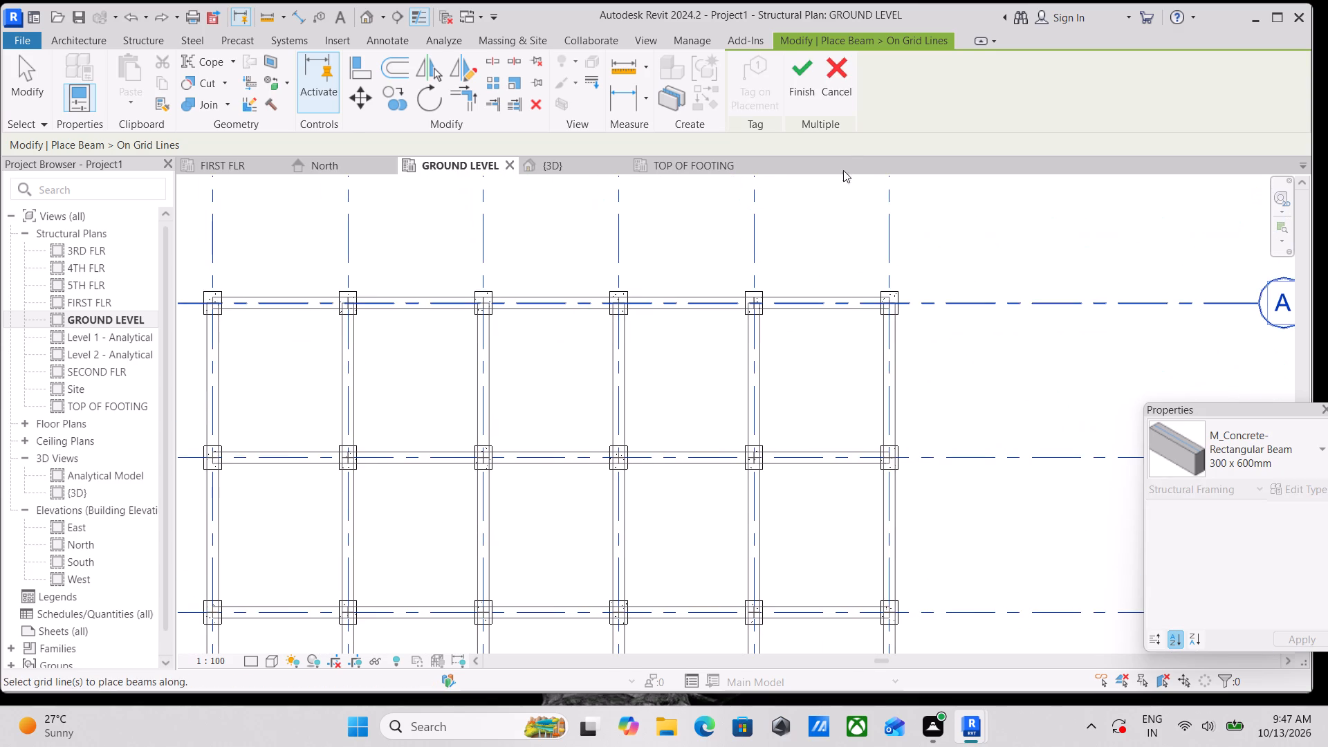
pyautogui.click(806, 86)
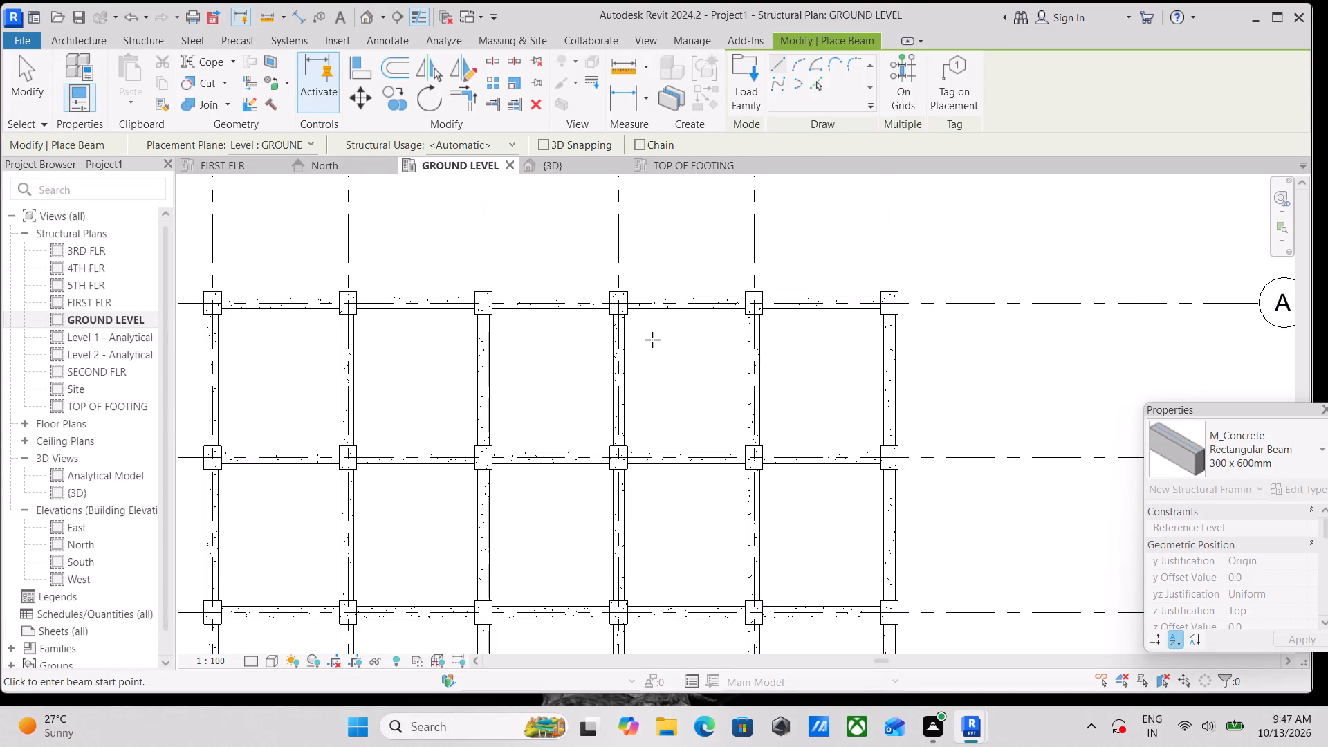
pyautogui.scroll(3, 376, 360)
pyautogui.press('Escape')
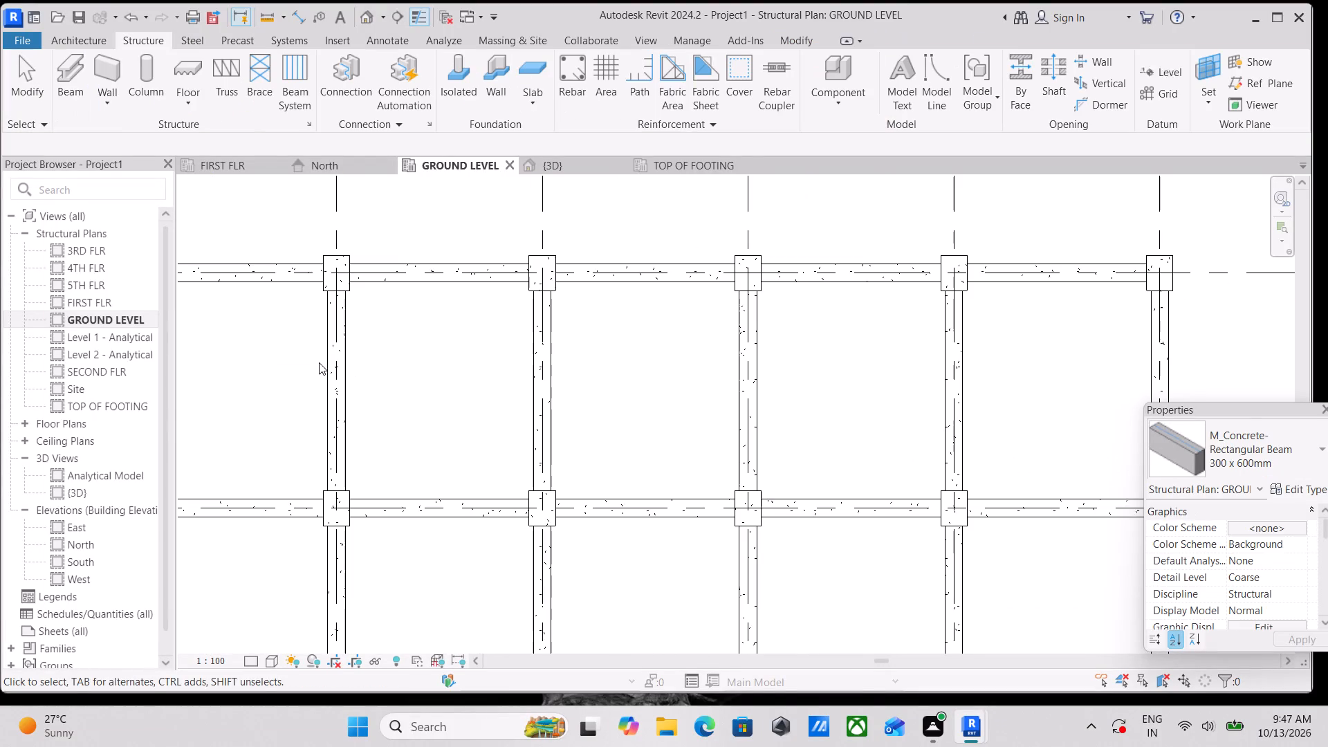
pyautogui.moveTo(319, 360); pyautogui.dragTo(492, 361, button='middle')
pyautogui.press('Escape')
# Examine the new ground-level beams along grid A in plan and in the North elevation.
pyautogui.moveTo(316, 313); pyautogui.dragTo(406, 417, button='middle')
pyautogui.scroll(2, 463, 381)
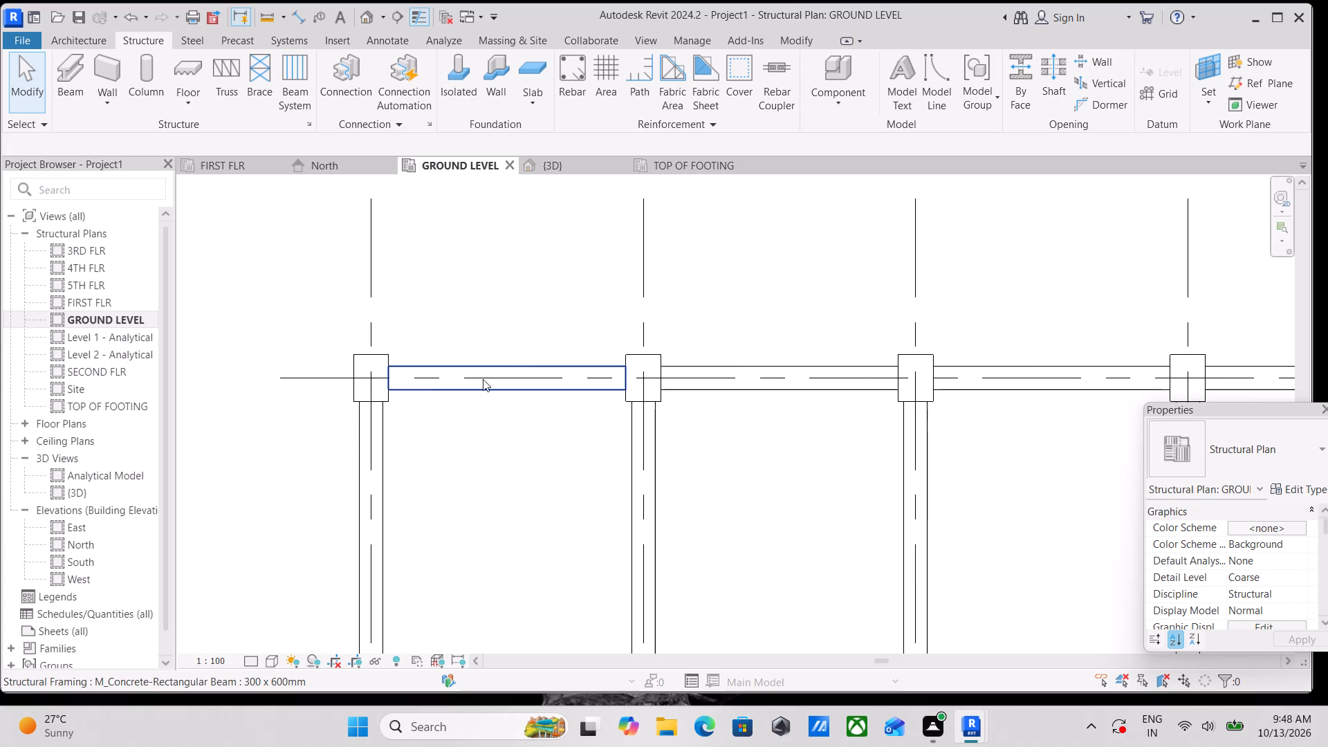
pyautogui.scroll(4, 568, 379)
pyautogui.scroll(-2, 574, 372)
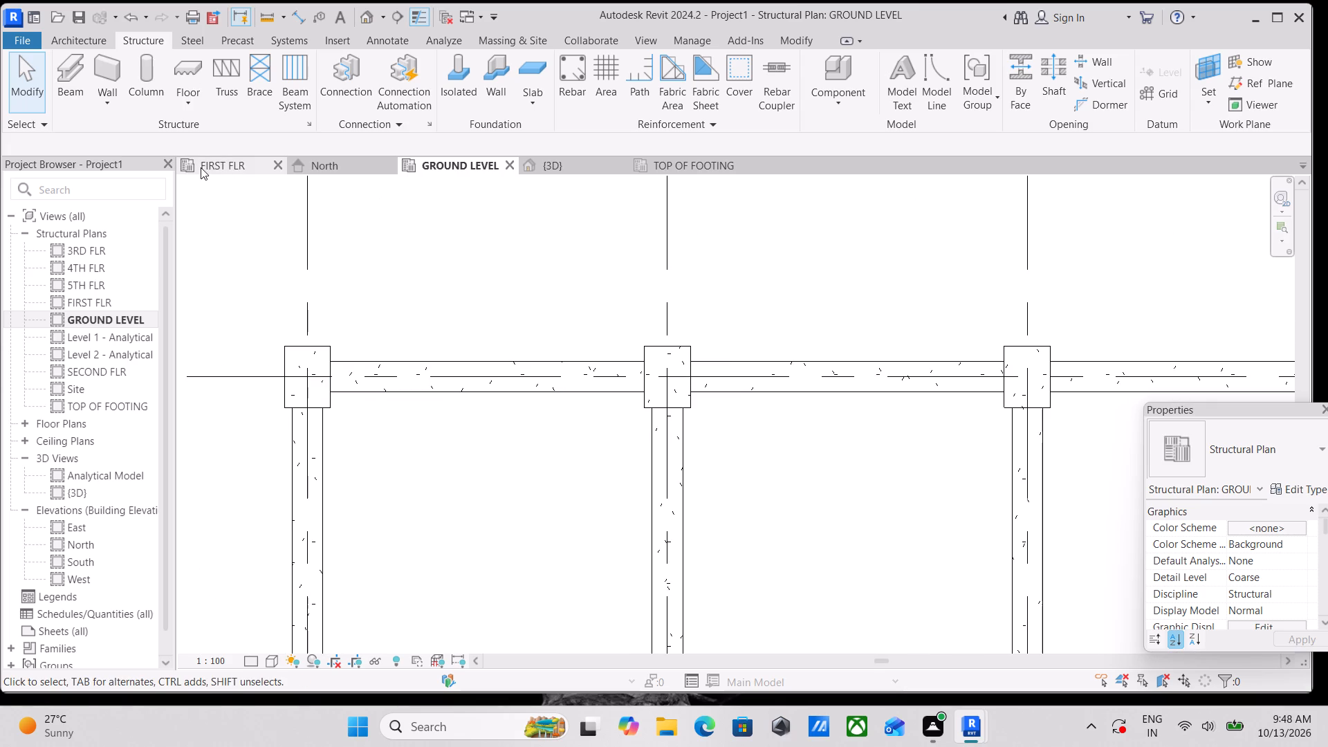
pyautogui.click(344, 165)
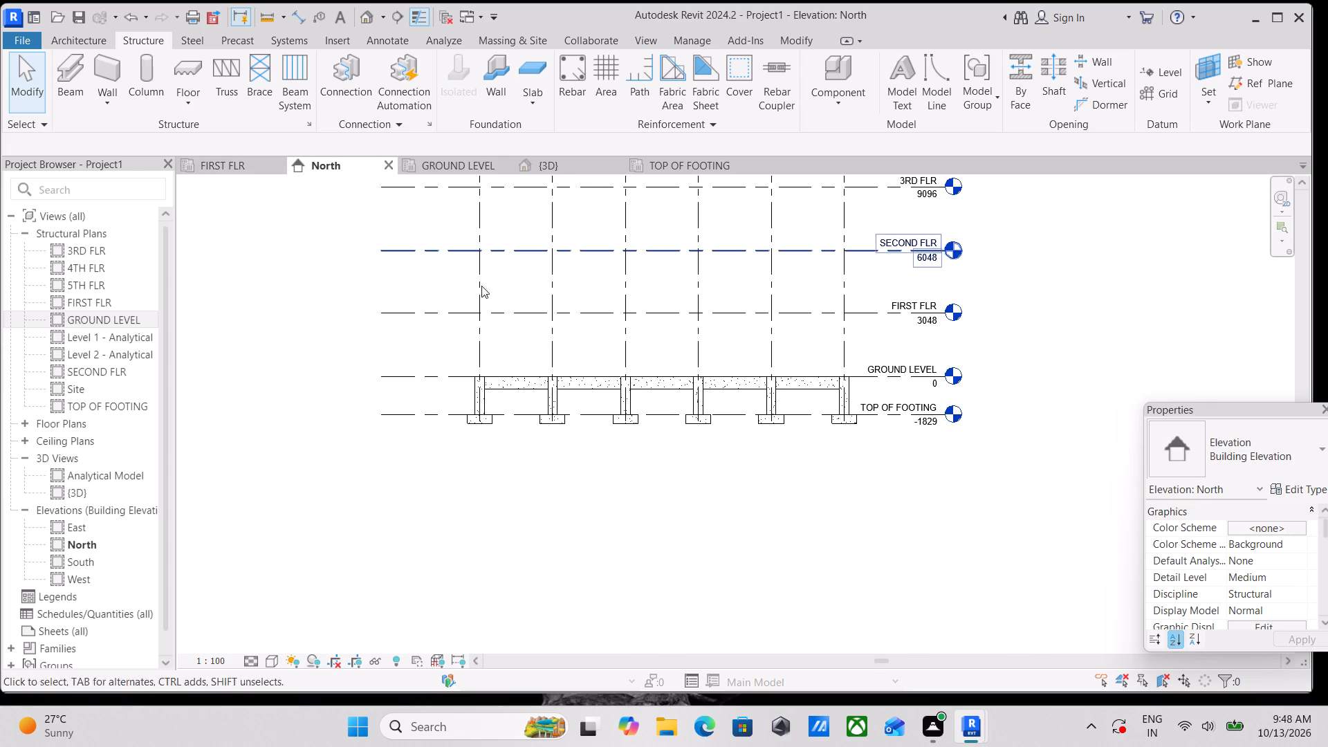
pyautogui.keyDown('shift'); pyautogui.moveTo(705, 367); pyautogui.dragTo(652, 435, button='middle'); pyautogui.keyUp('shift')
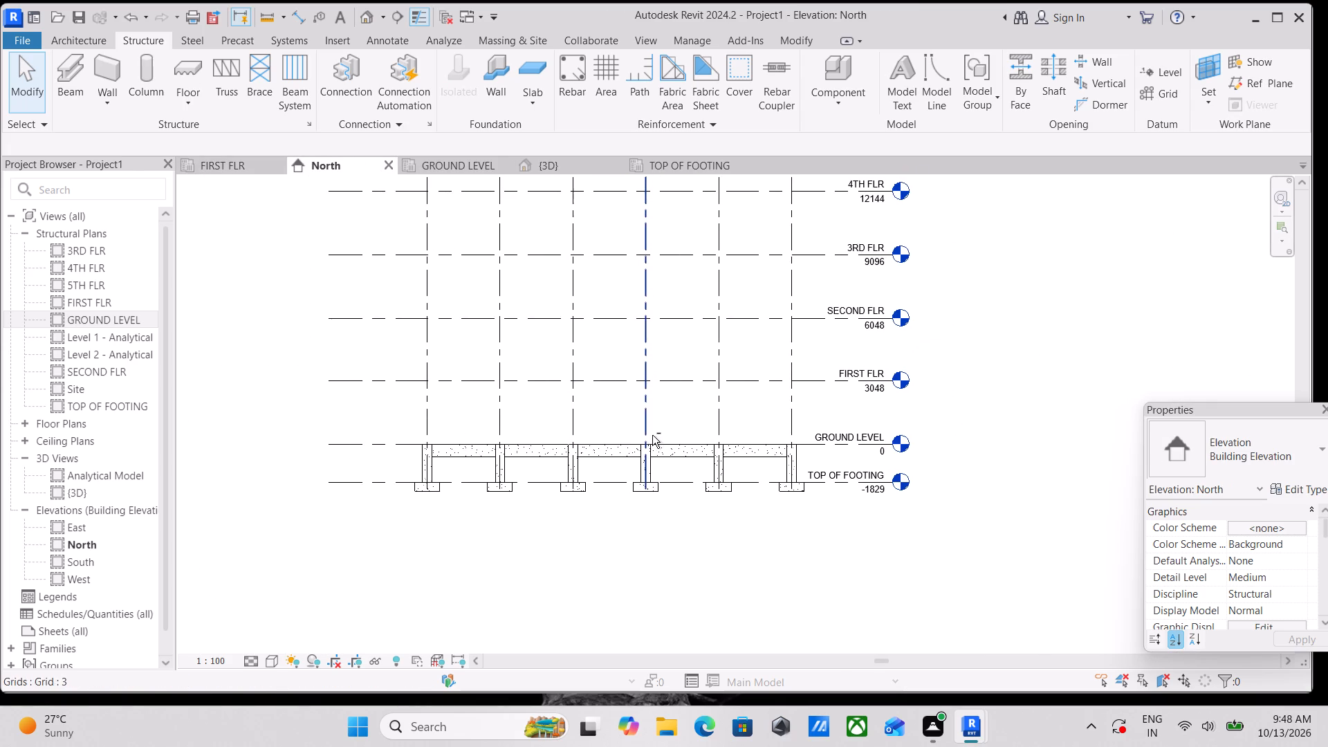
# Examine the beam grid, columns and footings in the 3D view from several angles, finishing with the top view.
pyautogui.click(554, 171)
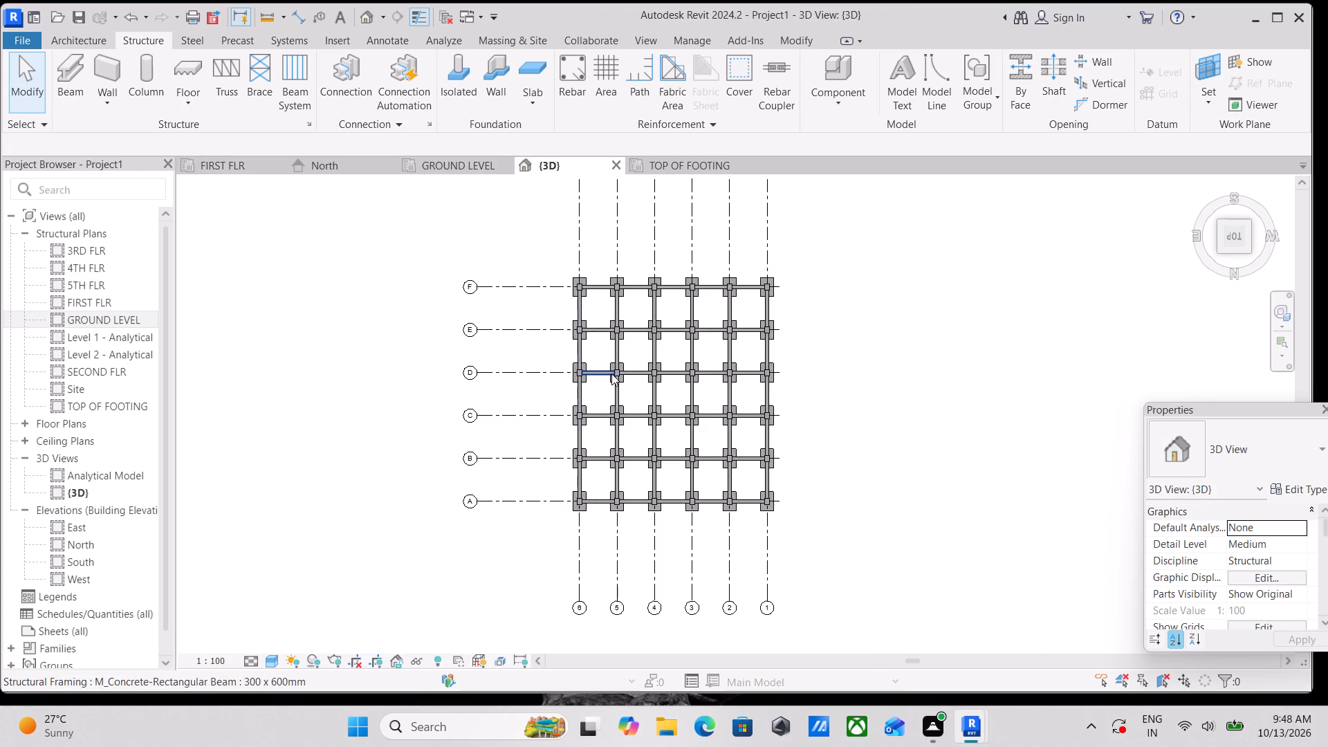
pyautogui.keyDown('shift'); pyautogui.moveTo(665, 423); pyautogui.dragTo(814, 125, button='middle'); pyautogui.keyUp('shift')
pyautogui.keyDown('shift'); pyautogui.moveTo(705, 506); pyautogui.dragTo(703, 505, button='middle'); pyautogui.keyUp('shift')
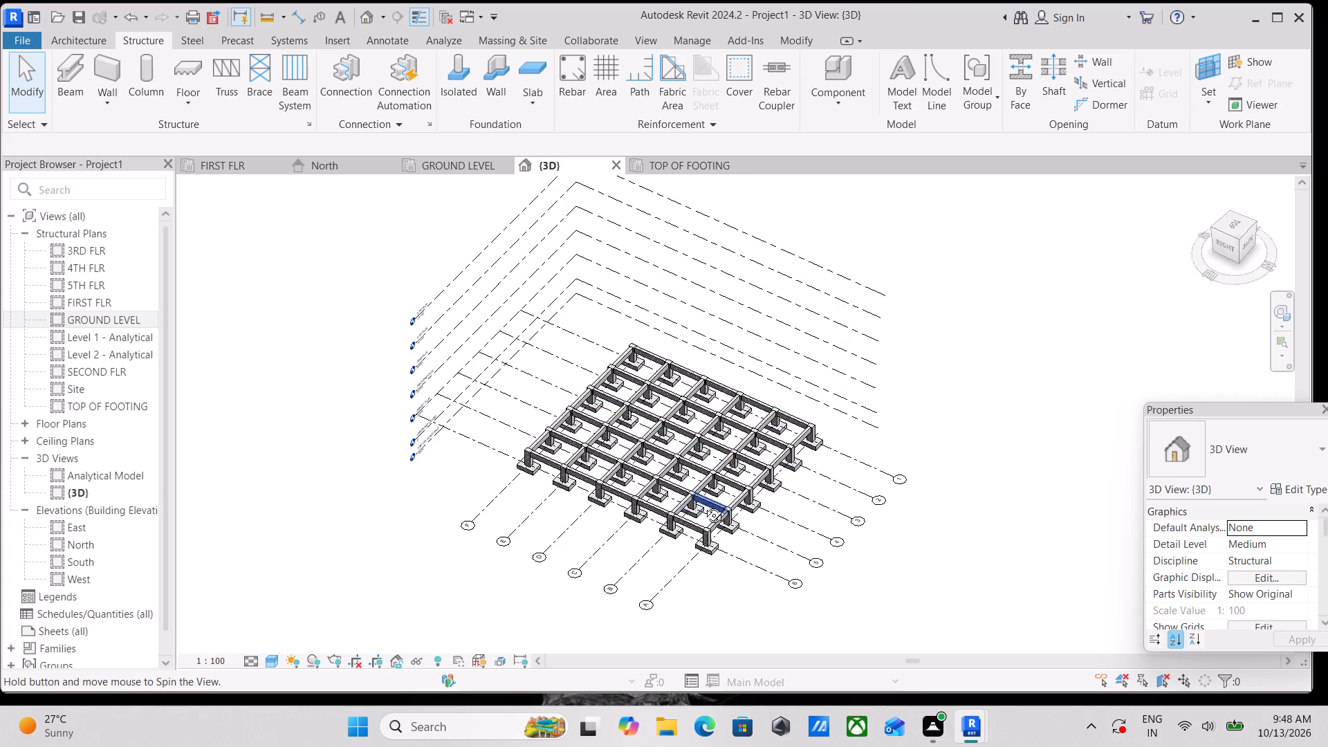
pyautogui.keyDown('shift'); pyautogui.moveTo(703, 505); pyautogui.dragTo(698, 270, button='middle'); pyautogui.keyUp('shift')
pyautogui.keyDown('shift'); pyautogui.moveTo(634, 464); pyautogui.dragTo(804, 463, button='middle'); pyautogui.keyUp('shift')
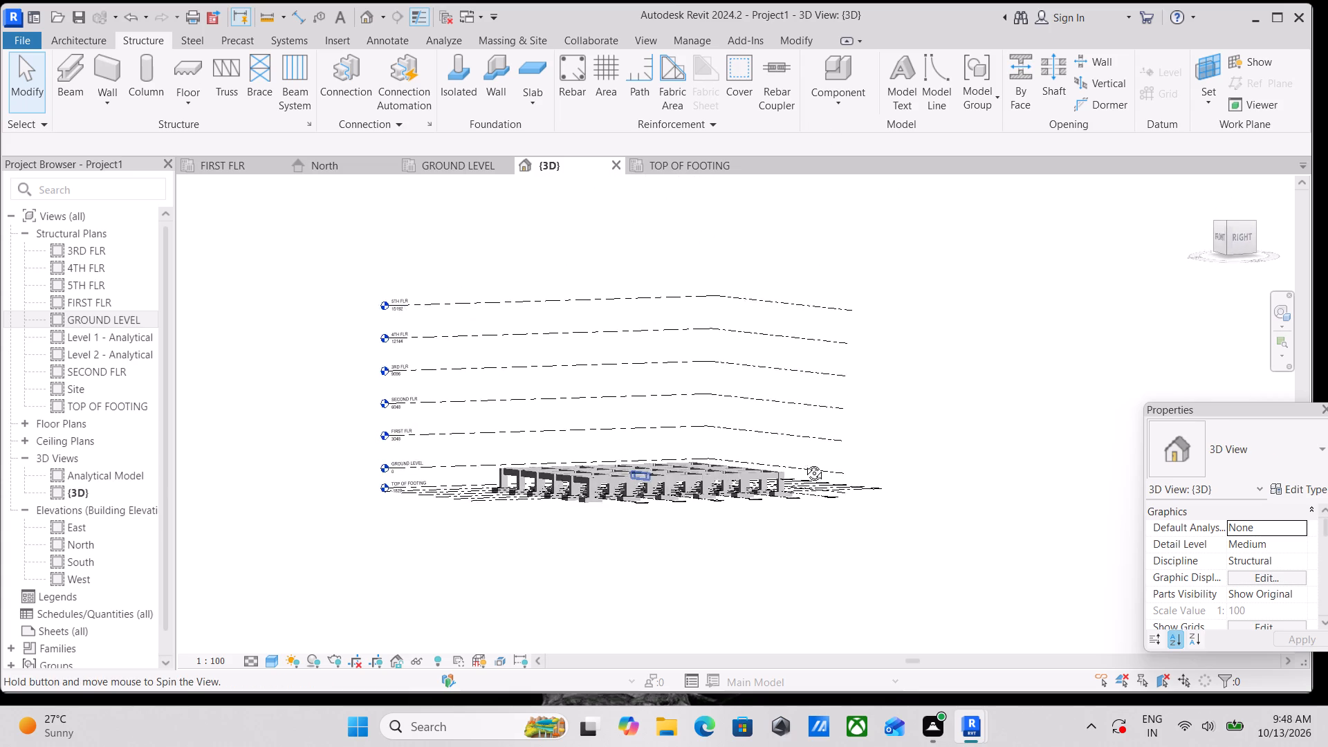
pyautogui.keyDown('shift'); pyautogui.moveTo(804, 463); pyautogui.dragTo(454, 526, button='middle'); pyautogui.keyUp('shift')
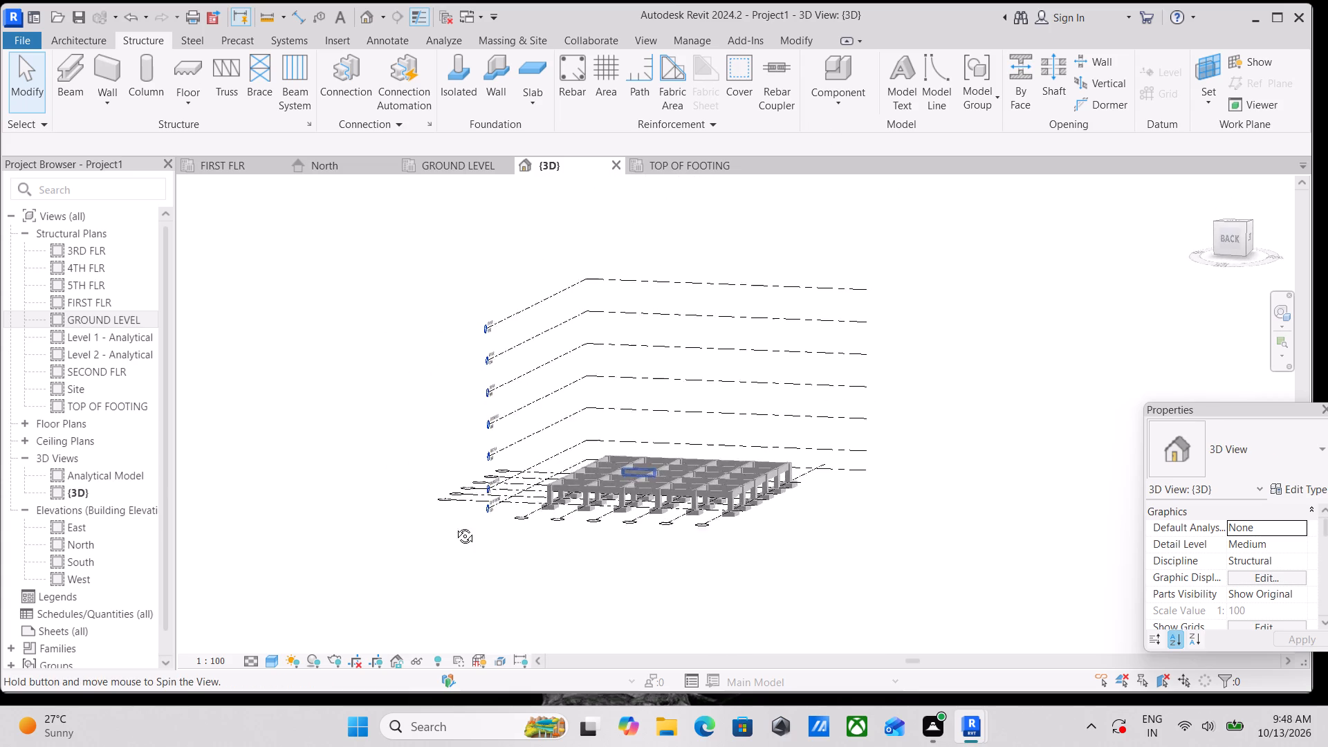
pyautogui.keyDown('shift'); pyautogui.moveTo(454, 526); pyautogui.dragTo(726, 566, button='middle'); pyautogui.keyUp('shift')
pyautogui.scroll(13, 759, 522)
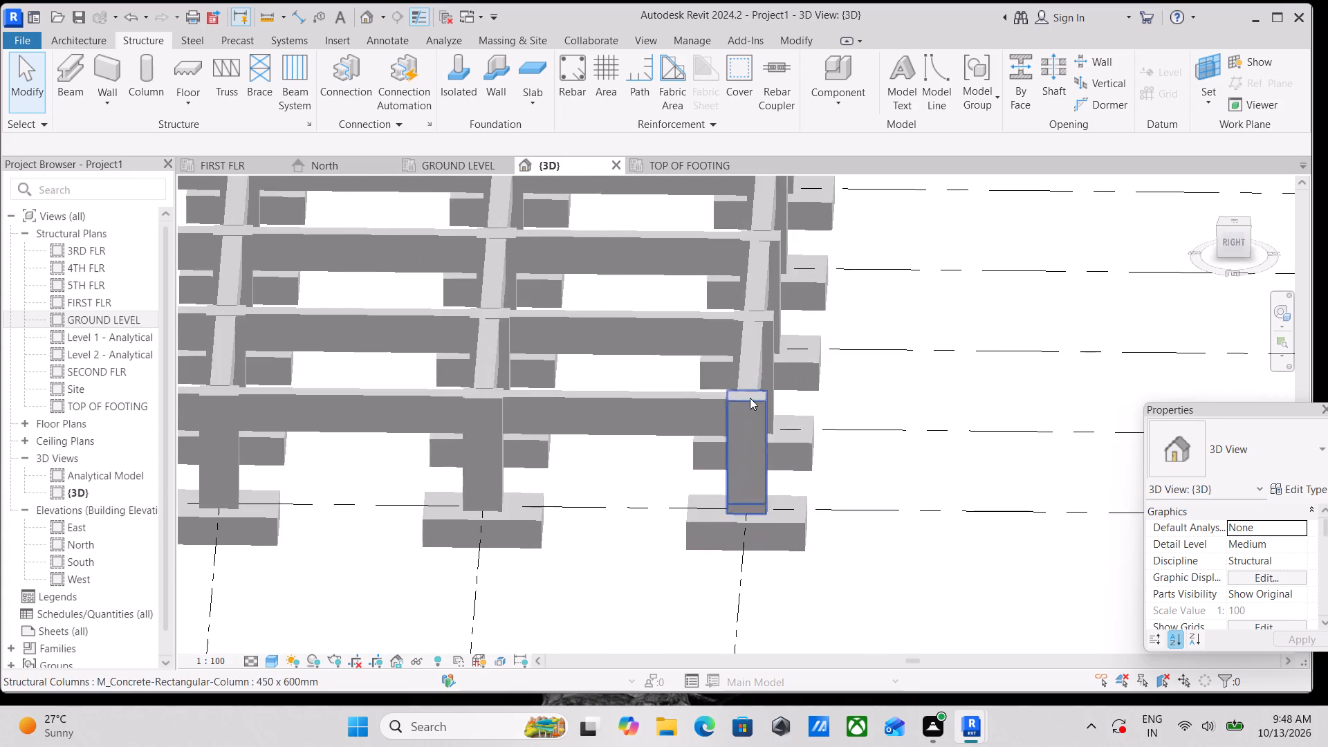
pyautogui.scroll(-1, 746, 394)
pyautogui.keyDown('shift'); pyautogui.moveTo(739, 412); pyautogui.dragTo(495, 631, button='middle'); pyautogui.keyUp('shift')
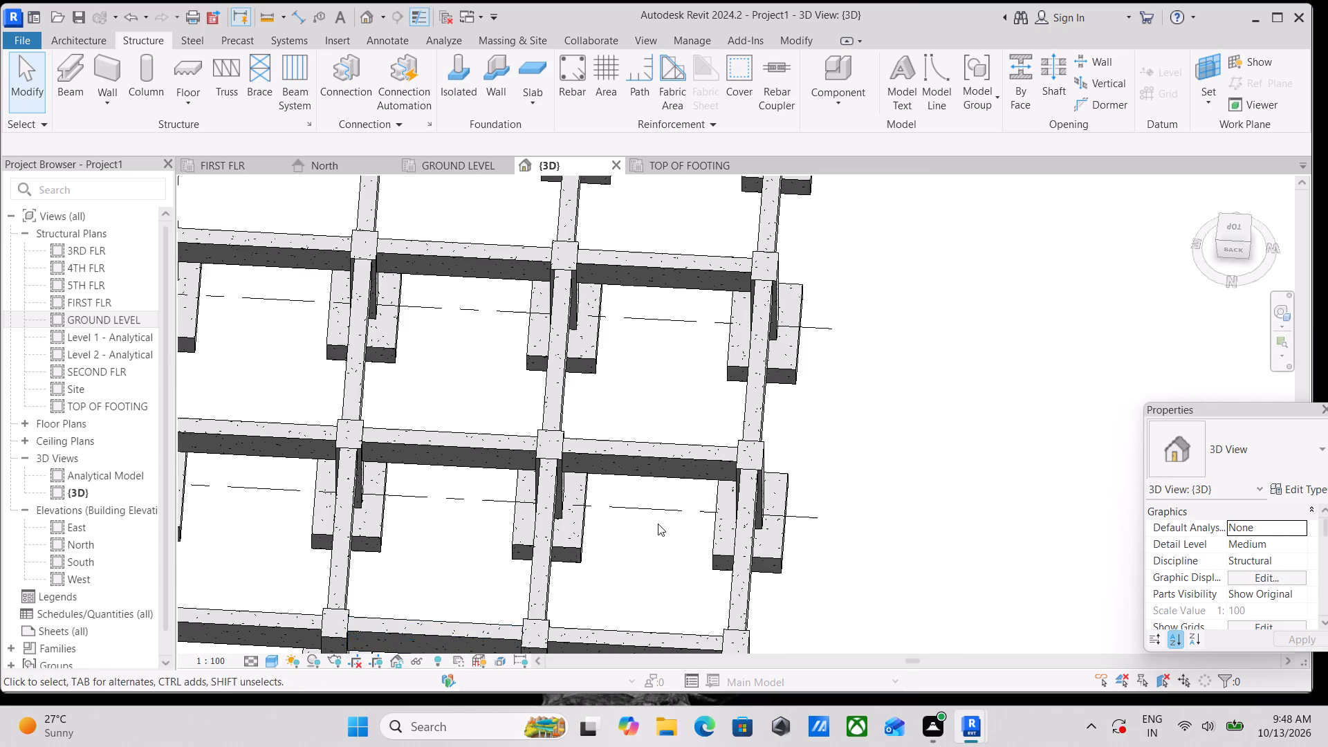
pyautogui.scroll(-2, 658, 524)
pyautogui.keyDown('shift'); pyautogui.moveTo(658, 524); pyautogui.dragTo(656, 582, button='middle'); pyautogui.keyUp('shift')
pyautogui.scroll(-3, 640, 563)
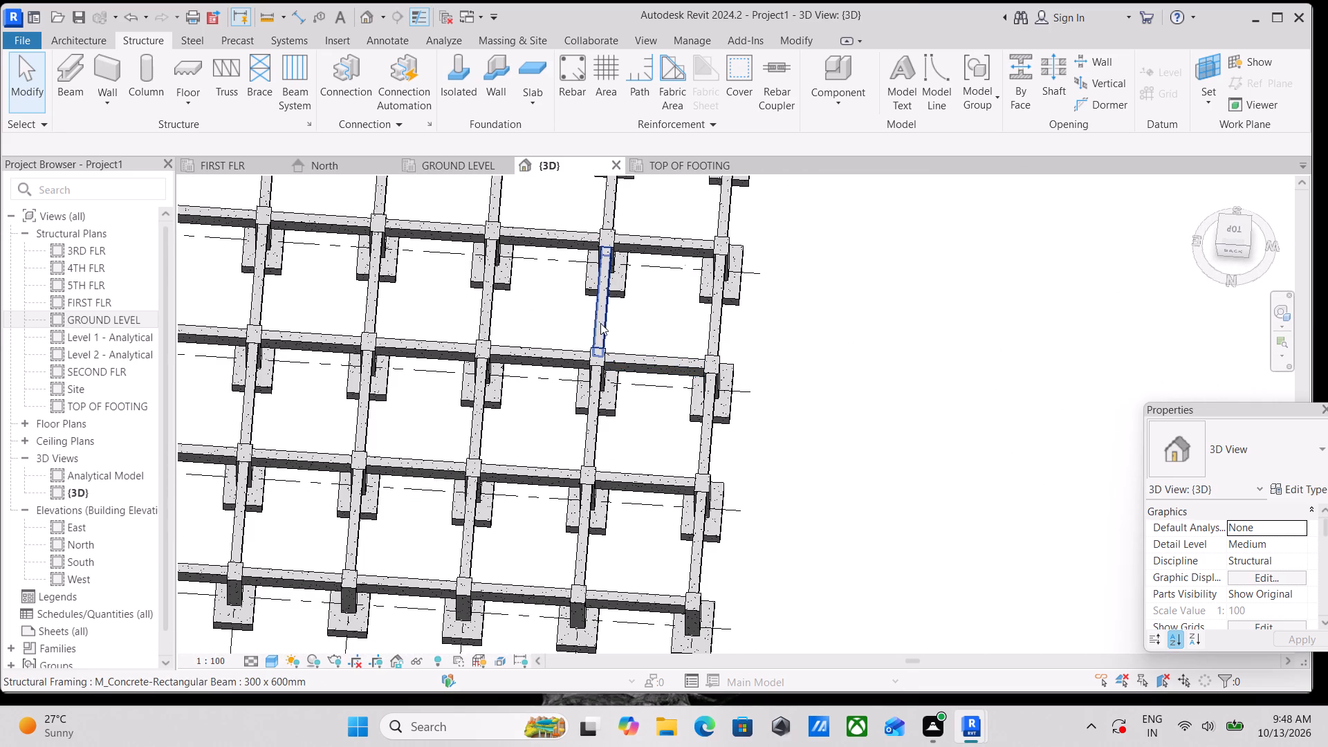
pyautogui.click(484, 165)
pyautogui.click(551, 163)
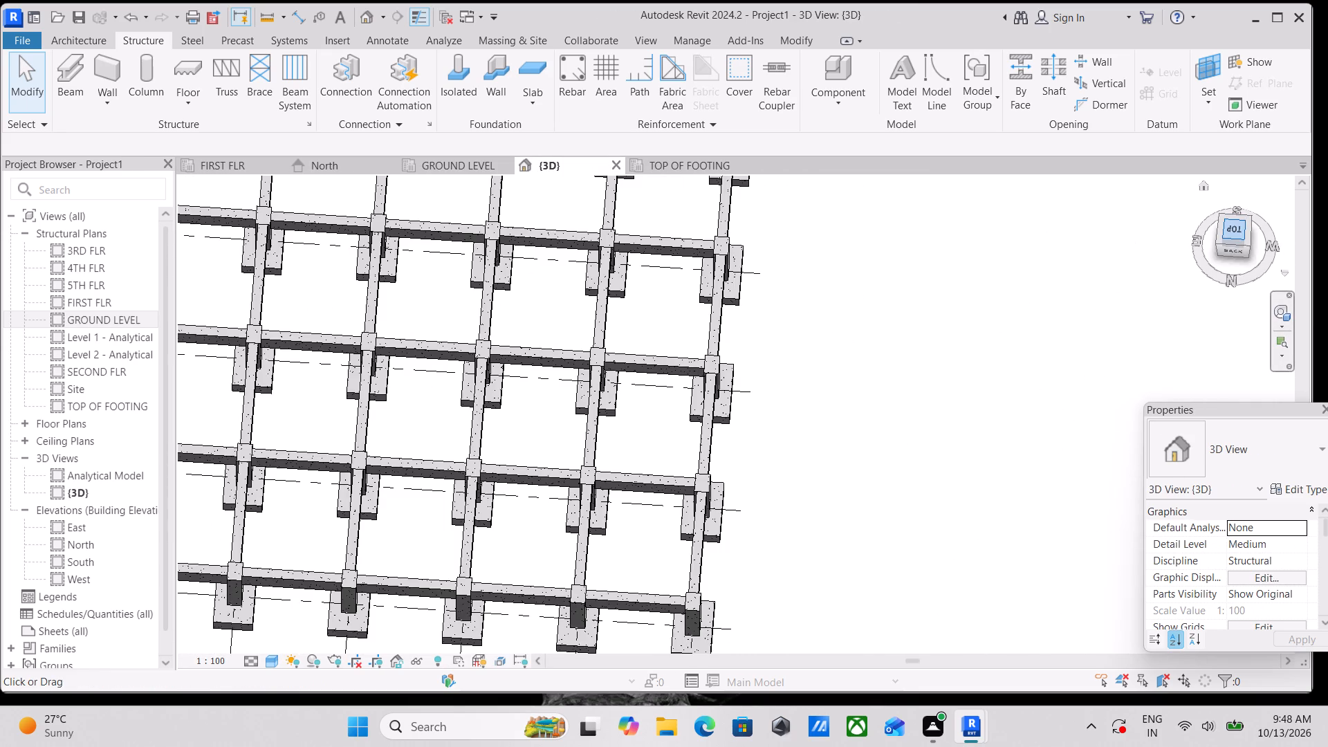
pyautogui.click(1235, 232)
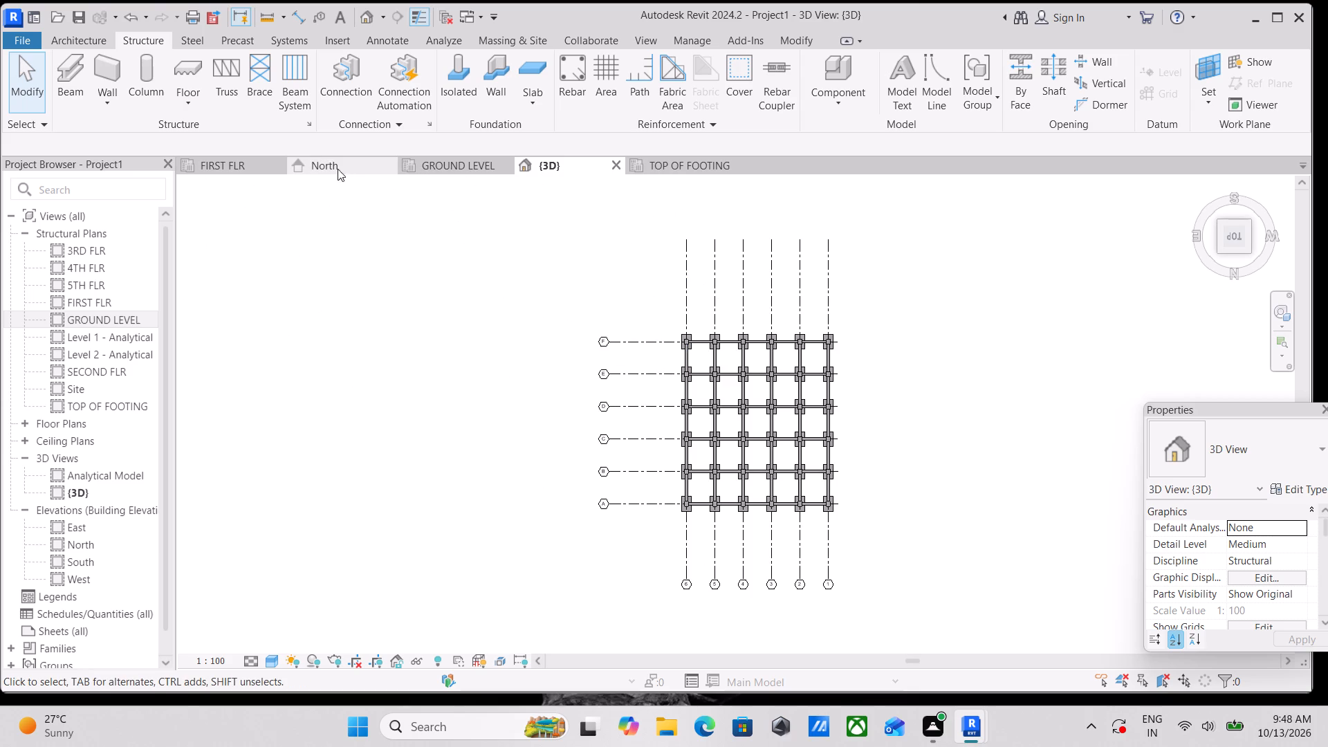
# In the GROUND LEVEL plan, use Align with Multiple Alignment to set the grid A beam between grids 1 and 2 flush with the outer column face.
pyautogui.click(443, 167)
pyautogui.scroll(3, 650, 391)
pyautogui.scroll(-3, 551, 325)
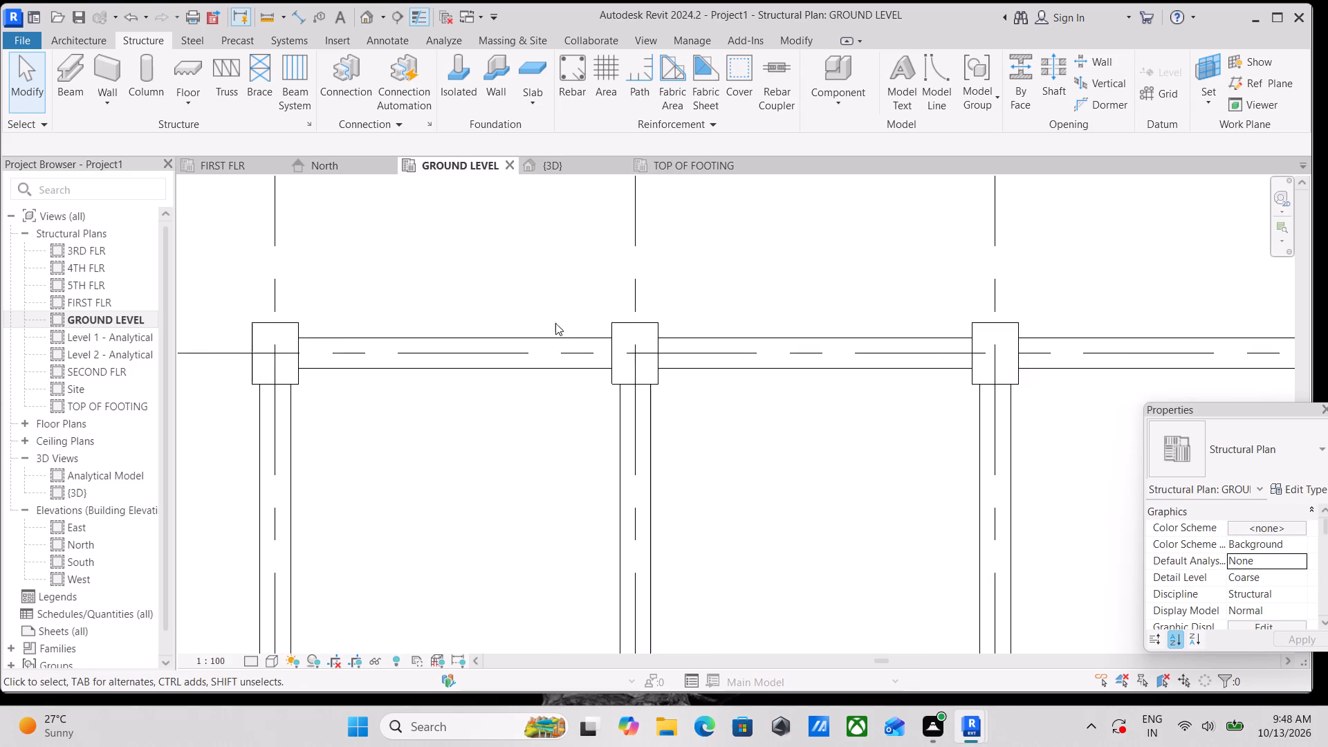
pyautogui.scroll(-5, 555, 323)
pyautogui.moveTo(563, 311); pyautogui.dragTo(568, 343, button='middle')
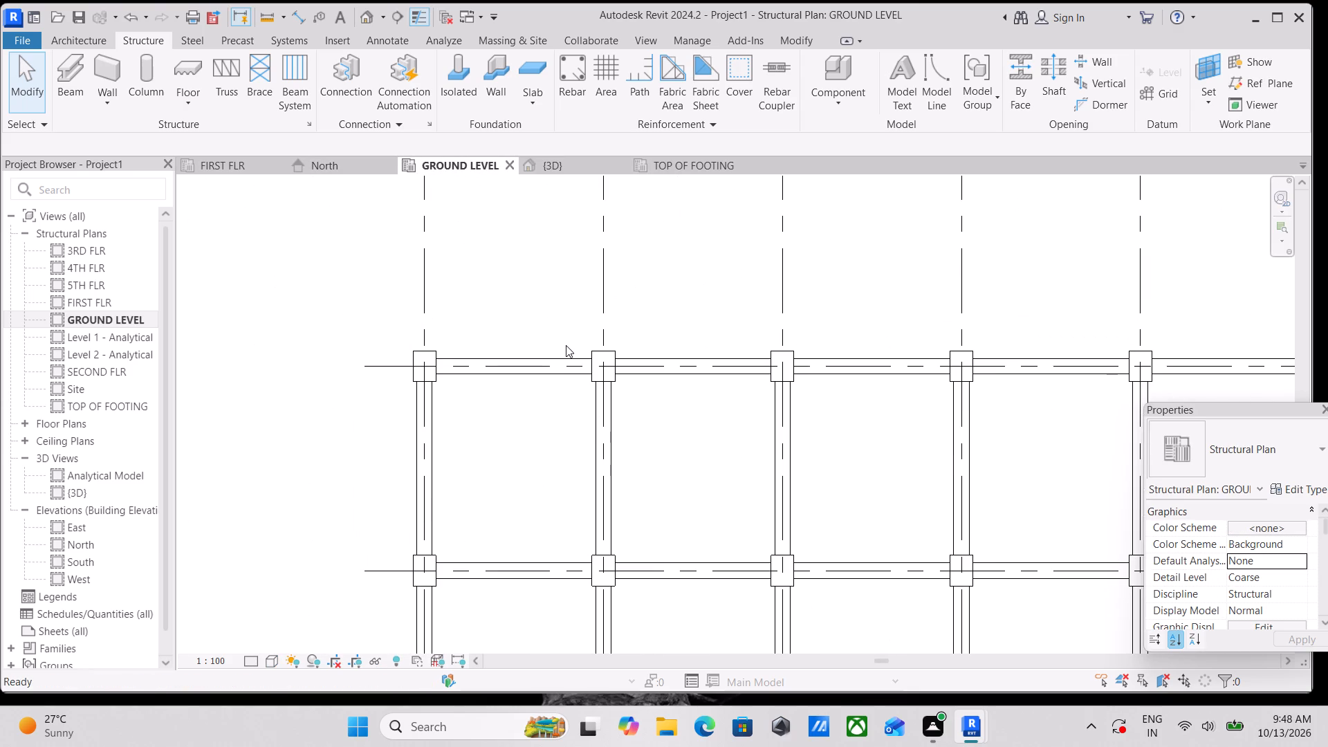
pyautogui.write('AL')
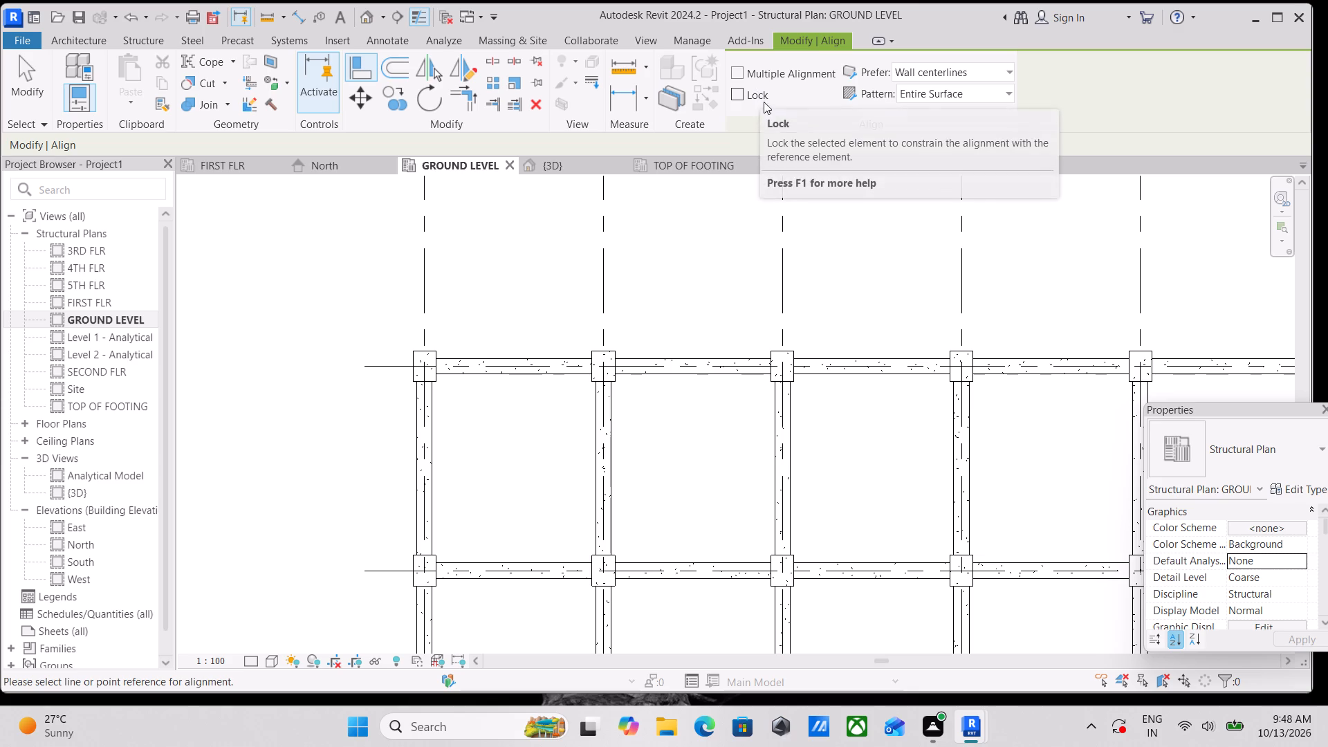
pyautogui.click(985, 90)
pyautogui.click(985, 90)
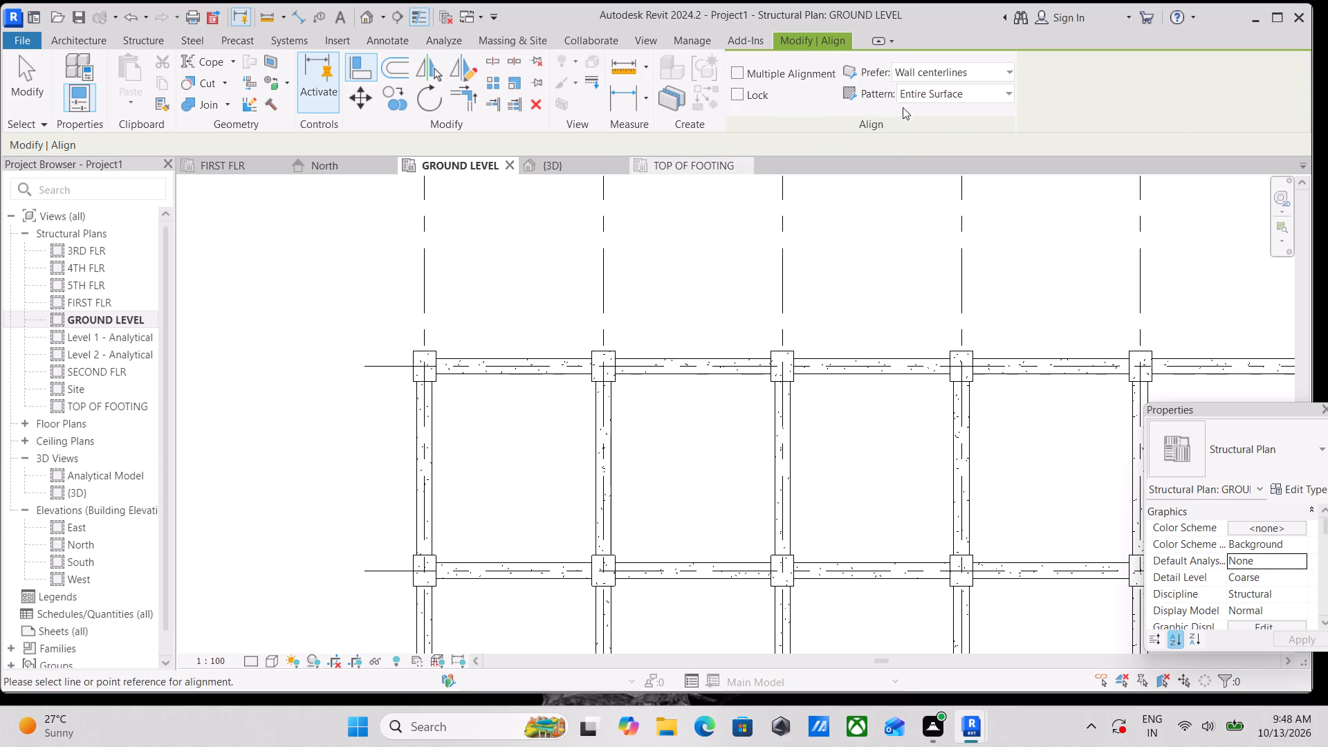
pyautogui.click(963, 73)
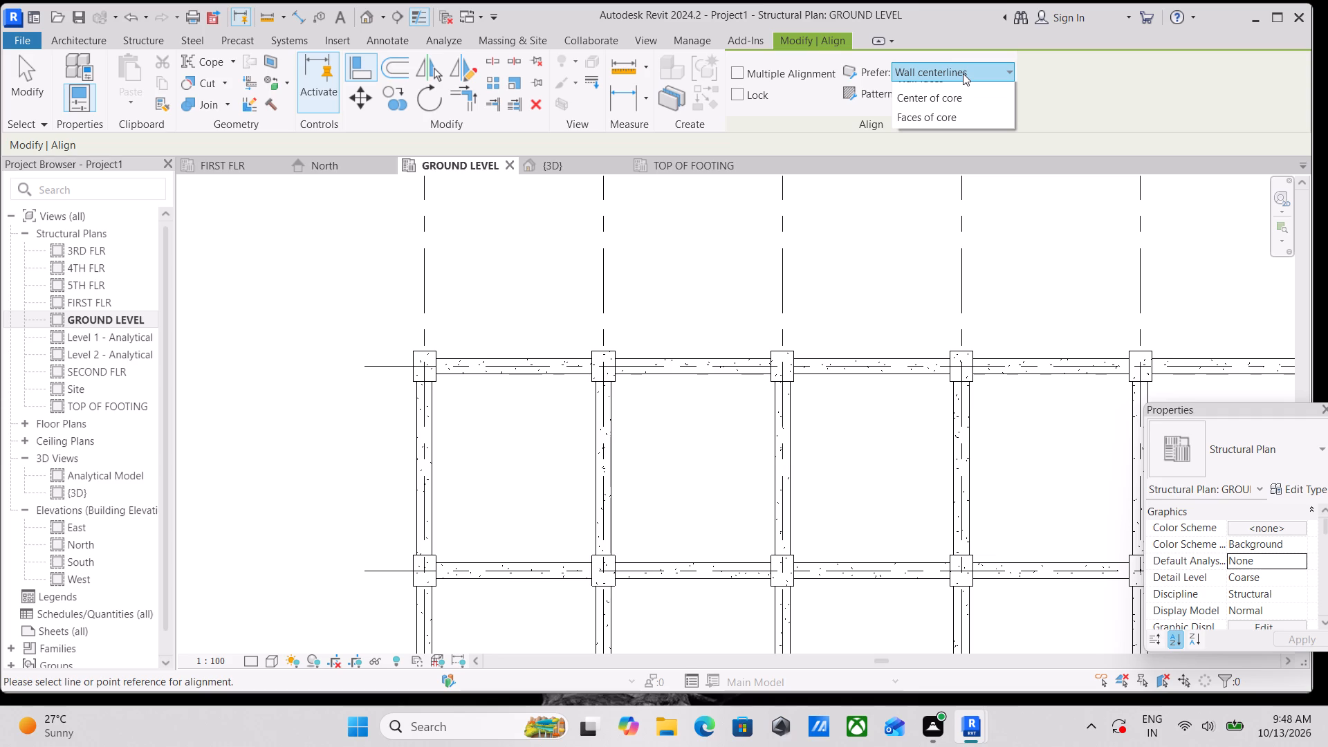
pyautogui.click(963, 73)
pyautogui.click(956, 90)
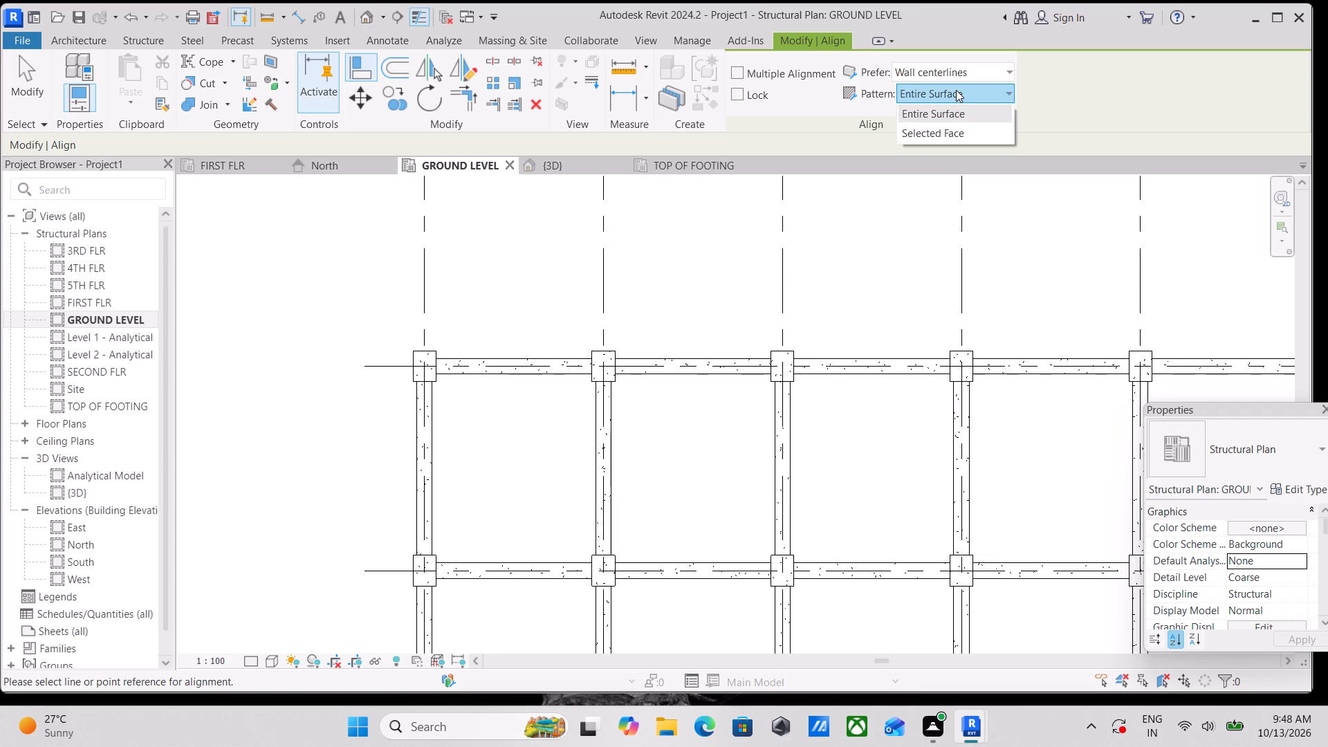
pyautogui.click(737, 67)
pyautogui.click(737, 75)
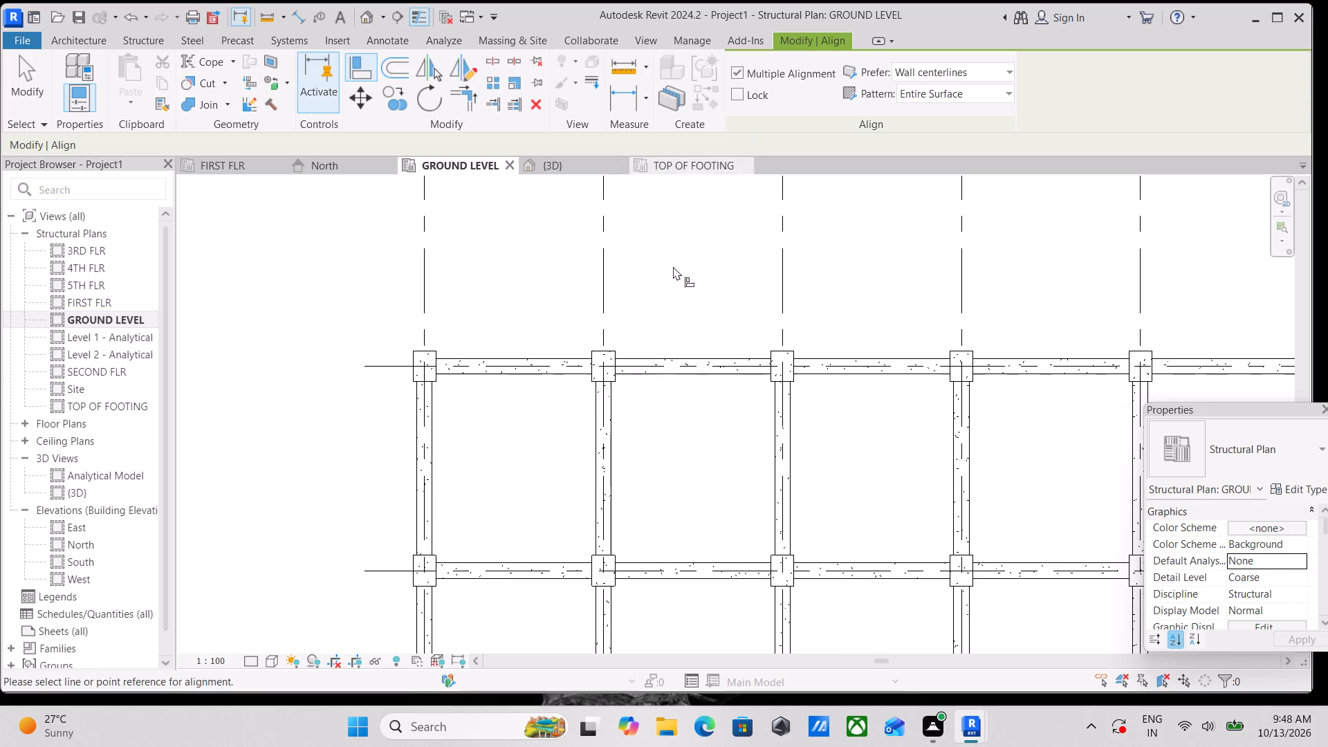
pyautogui.scroll(7, 452, 347)
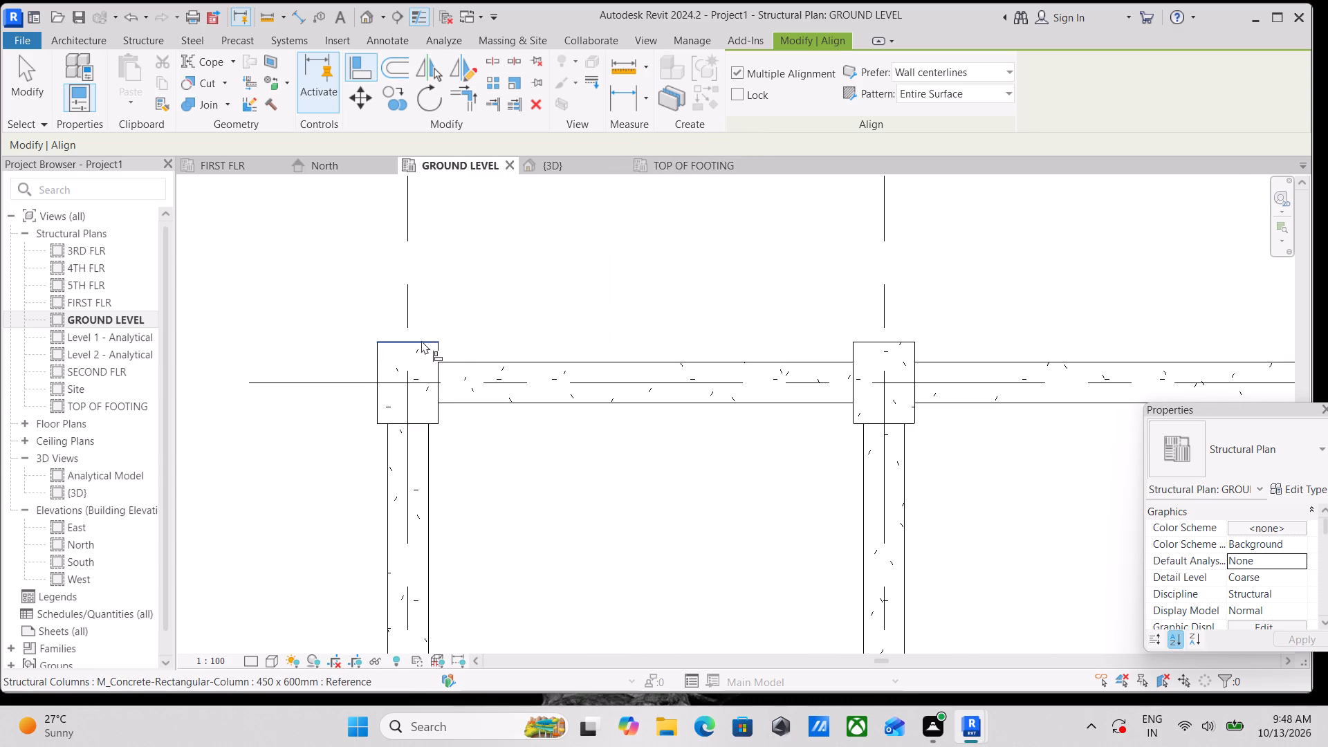
pyautogui.click(421, 340)
pyautogui.click(539, 362)
# Align the other four grid A beams, from grid 2 to grid 6, to the same outer column face and lock the alignment.
pyautogui.scroll(-1, 636, 361)
pyautogui.moveTo(636, 361); pyautogui.dragTo(589, 362, button='middle')
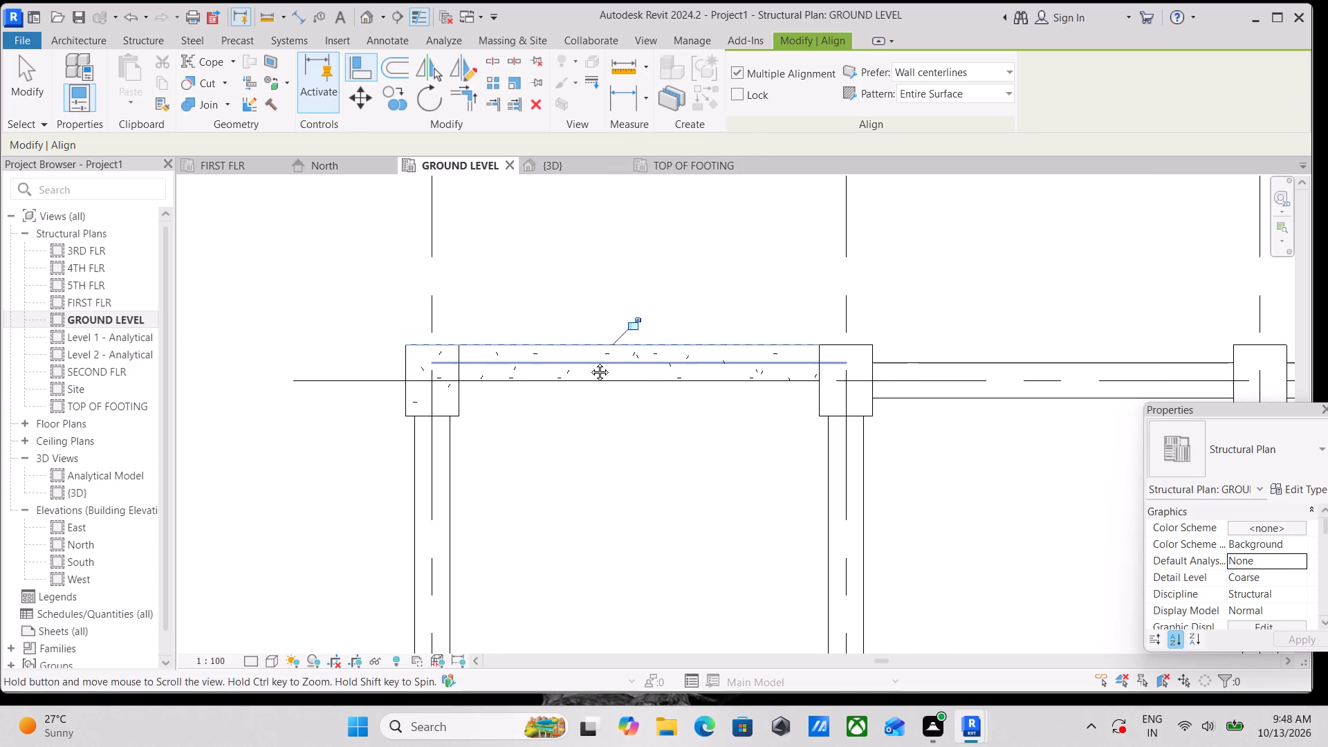
pyautogui.moveTo(589, 362); pyautogui.dragTo(296, 360, button='middle')
pyautogui.click(622, 360)
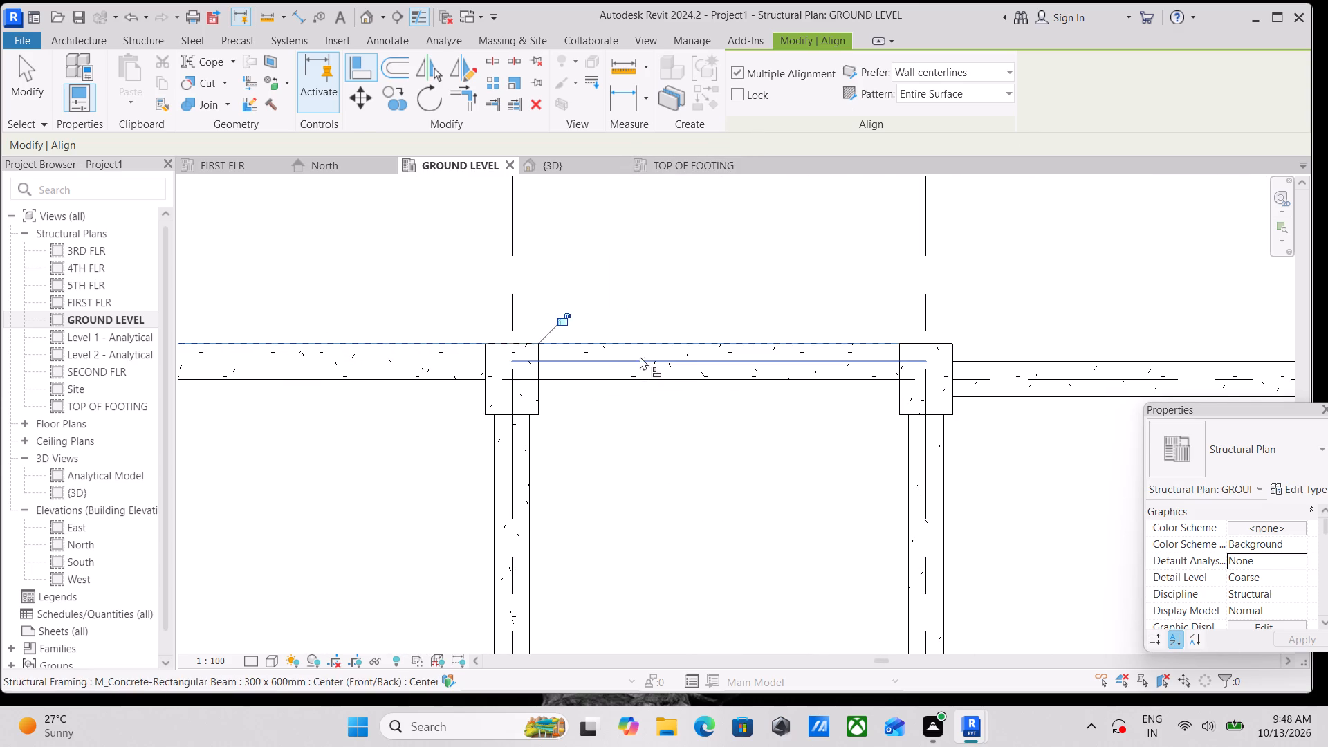
pyautogui.scroll(-2, 654, 356)
pyautogui.moveTo(654, 356); pyautogui.dragTo(332, 365, button='middle')
pyautogui.click(584, 367)
pyautogui.scroll(-2, 584, 367)
pyautogui.moveTo(584, 367); pyautogui.dragTo(538, 377, button='middle')
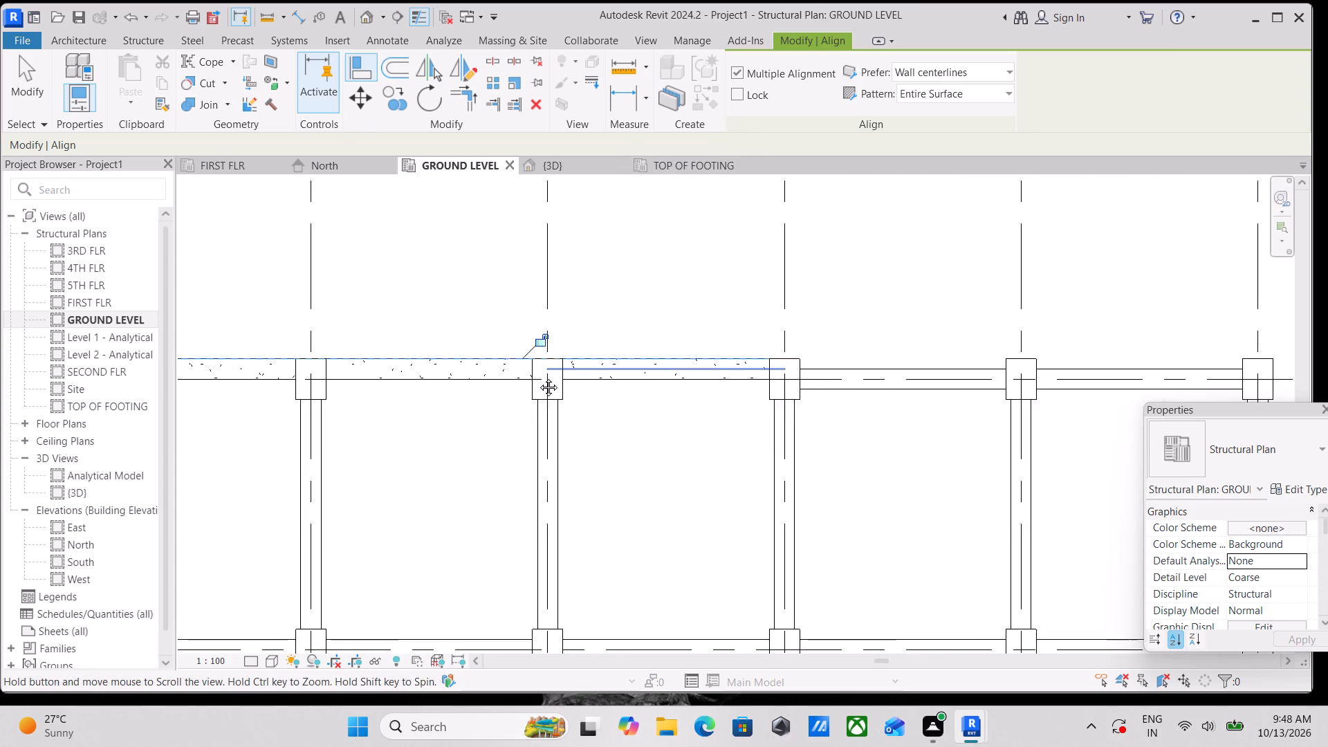
pyautogui.moveTo(538, 377); pyautogui.dragTo(317, 391, button='middle')
pyautogui.click(566, 391)
pyautogui.scroll(-1, 572, 388)
pyautogui.moveTo(572, 388); pyautogui.dragTo(371, 410, button='middle')
pyautogui.click(580, 409)
pyautogui.scroll(-6, 580, 409)
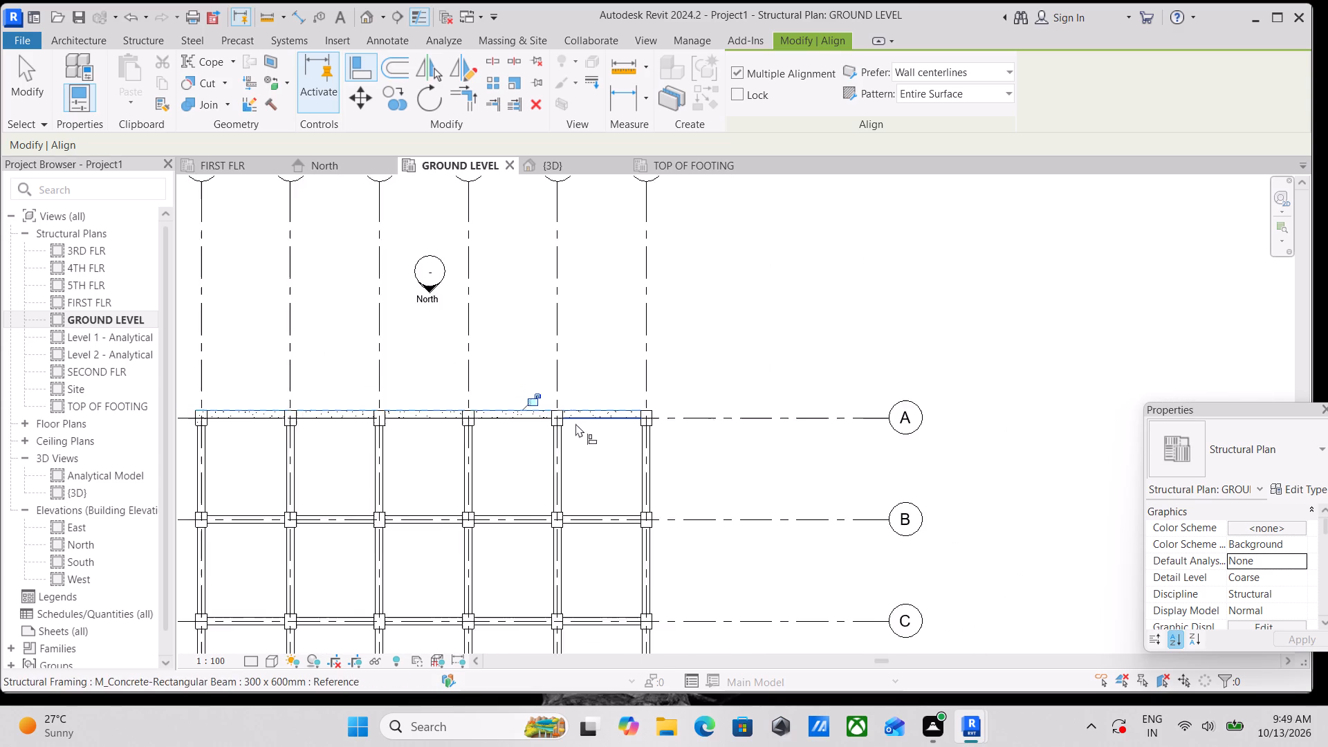
pyautogui.moveTo(575, 423); pyautogui.dragTo(621, 353, button='middle')
pyautogui.click(581, 329)
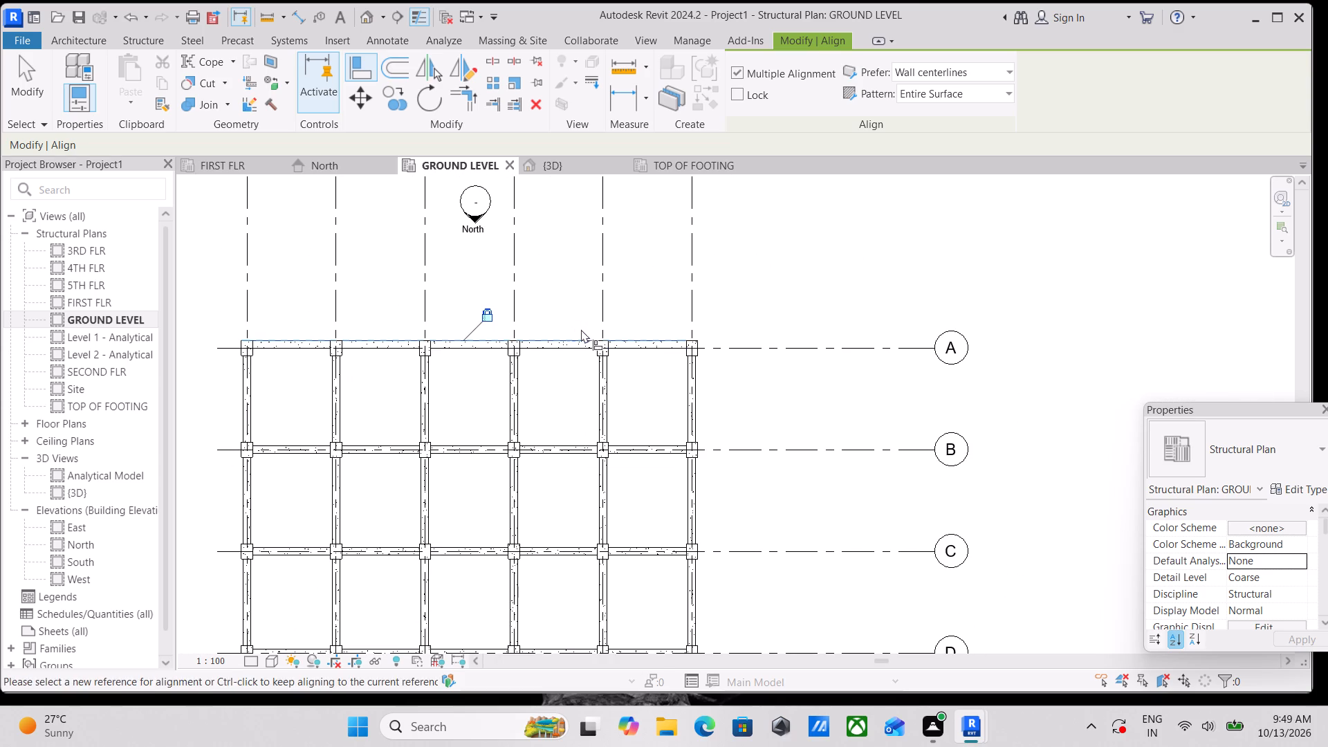
pyautogui.scroll(2, 588, 355)
pyautogui.press('Escape')
# Align the grid 6 beam between grids A and B flush with the outer face of the corner column at A-6.
pyautogui.scroll(1, 635, 401)
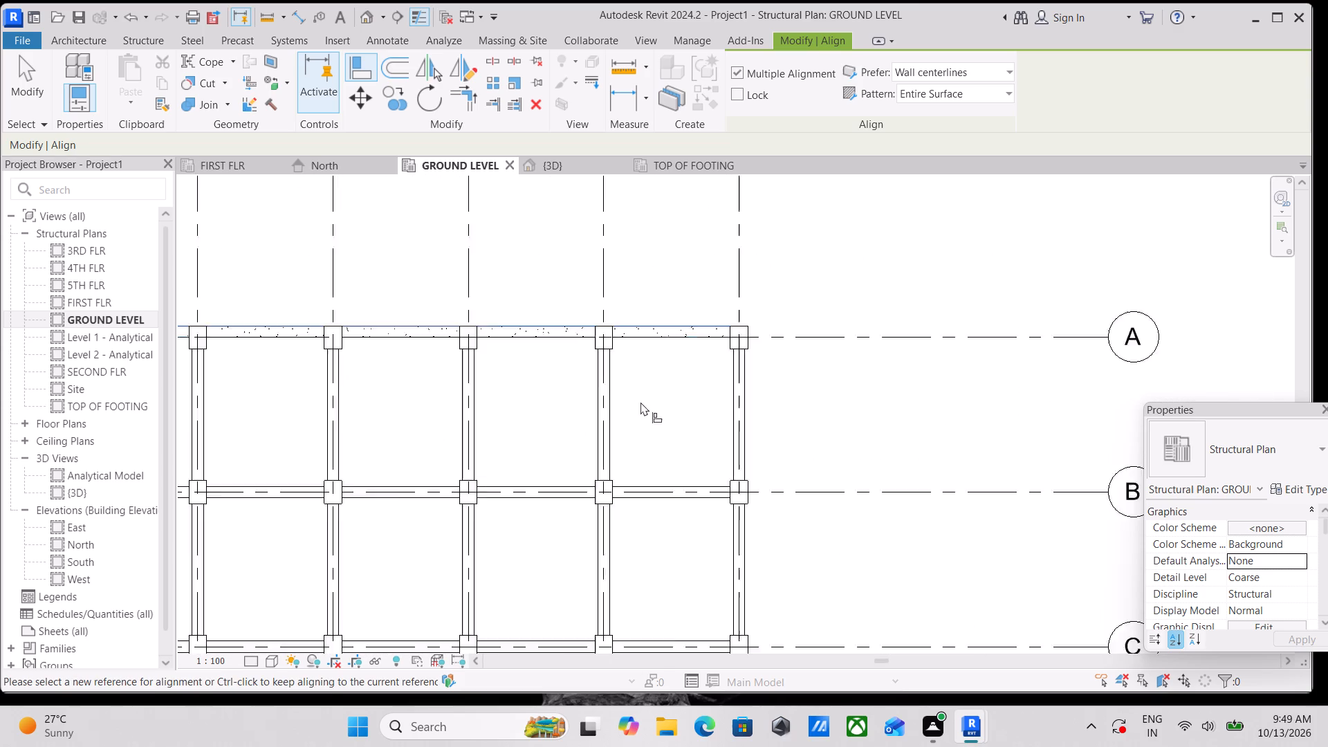
pyautogui.scroll(2, 640, 402)
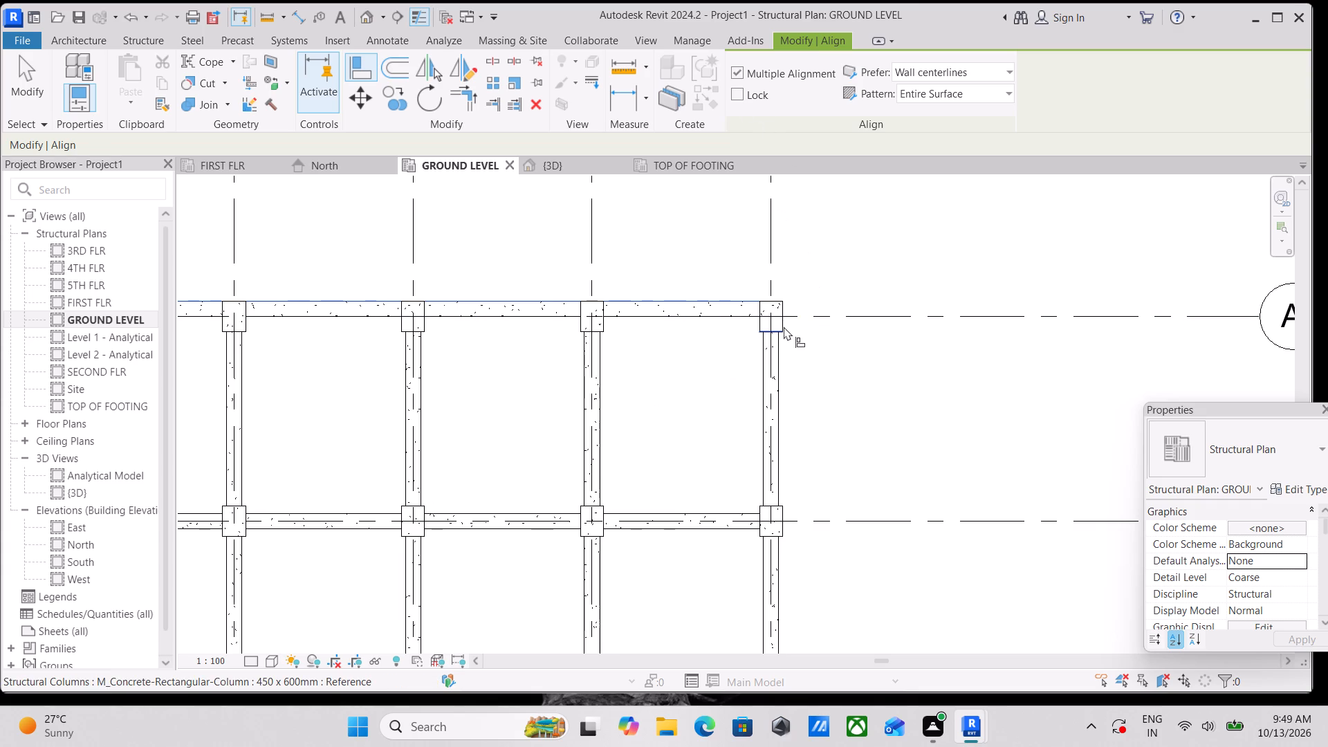
pyautogui.scroll(7, 784, 326)
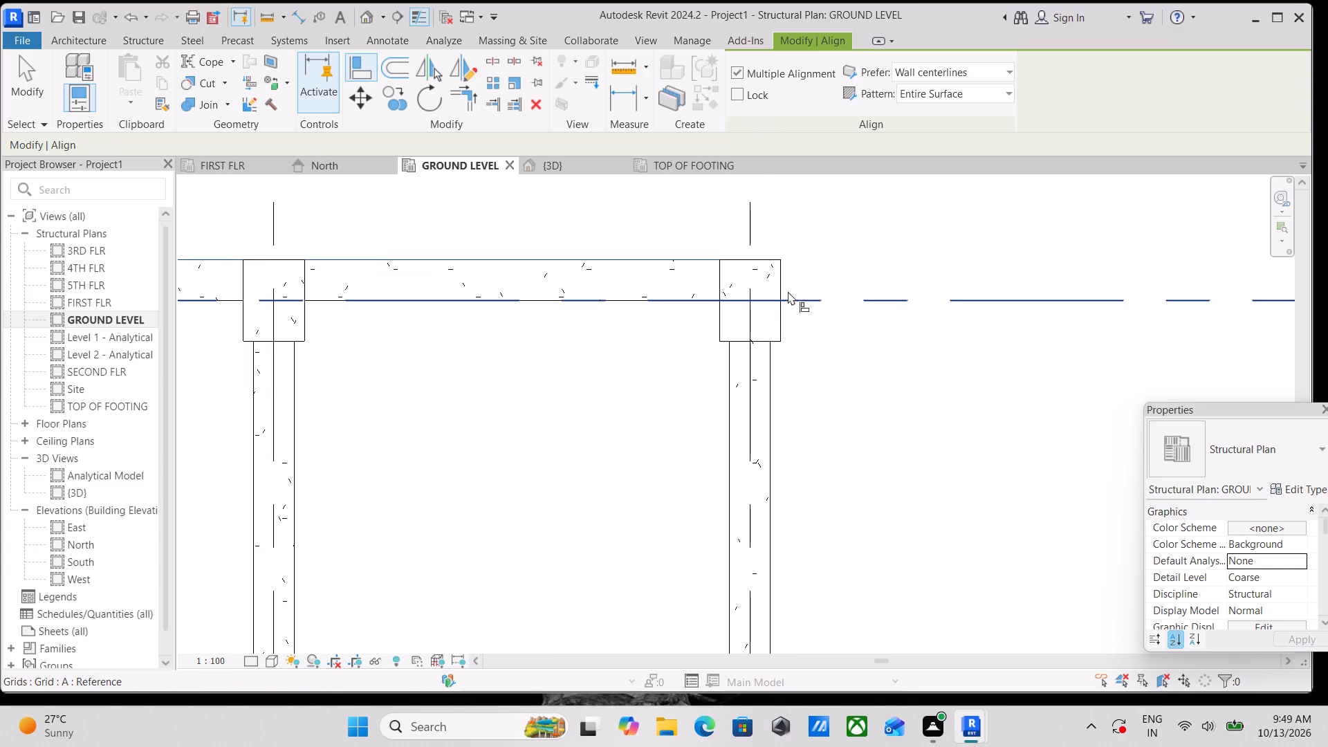
pyautogui.click(738, 69)
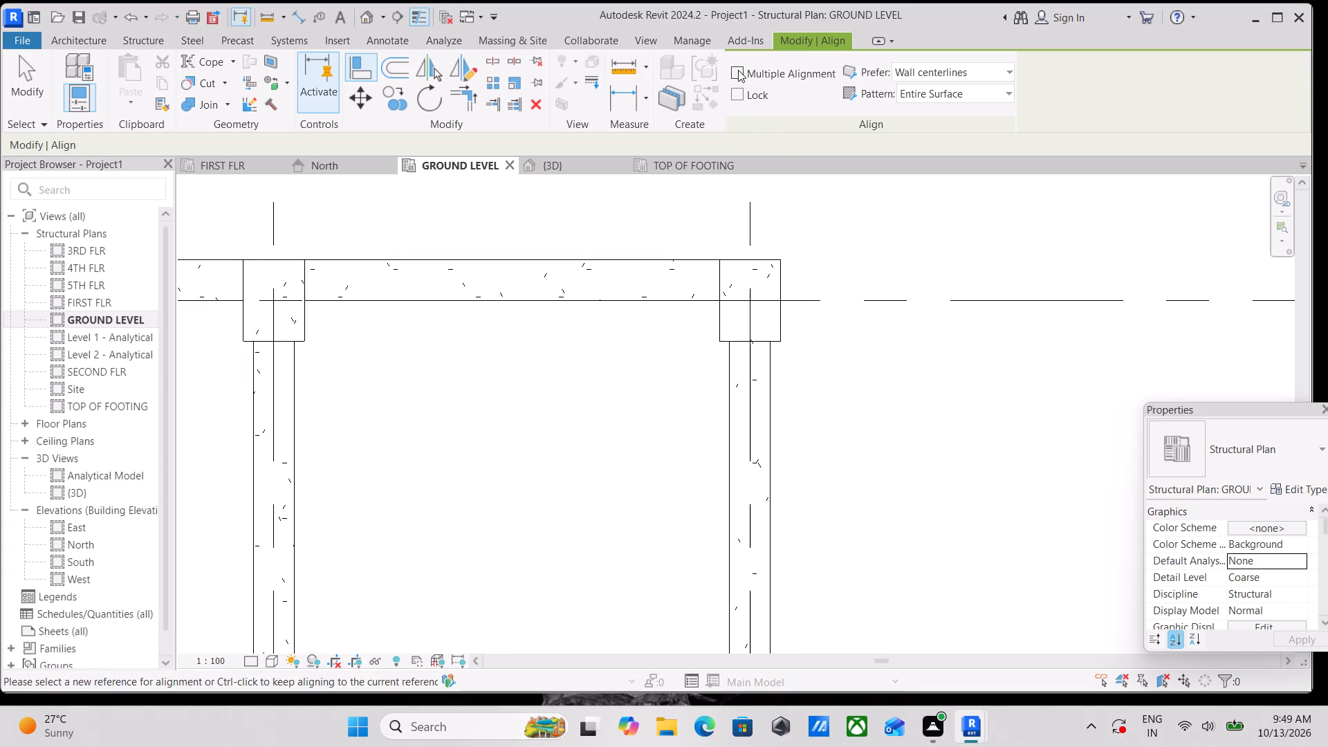
pyautogui.click(738, 70)
pyautogui.click(784, 333)
pyautogui.scroll(-2, 813, 371)
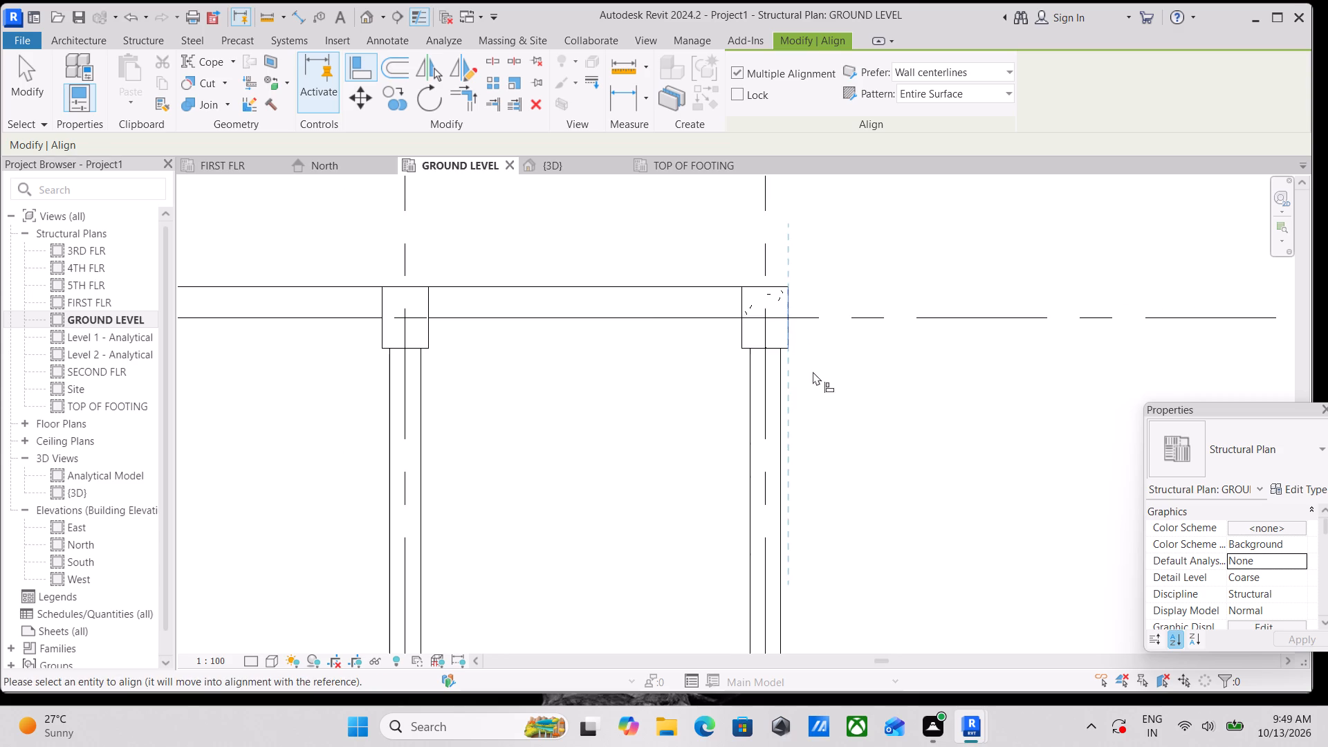
pyautogui.moveTo(813, 371); pyautogui.dragTo(798, 230, button='middle')
pyautogui.click(766, 302)
# Align the other four grid 6 beams, from grid B to grid F, to the same outer column face and leave Align.
pyautogui.scroll(-3, 806, 365)
pyautogui.moveTo(805, 367); pyautogui.dragTo(812, 212, button='middle')
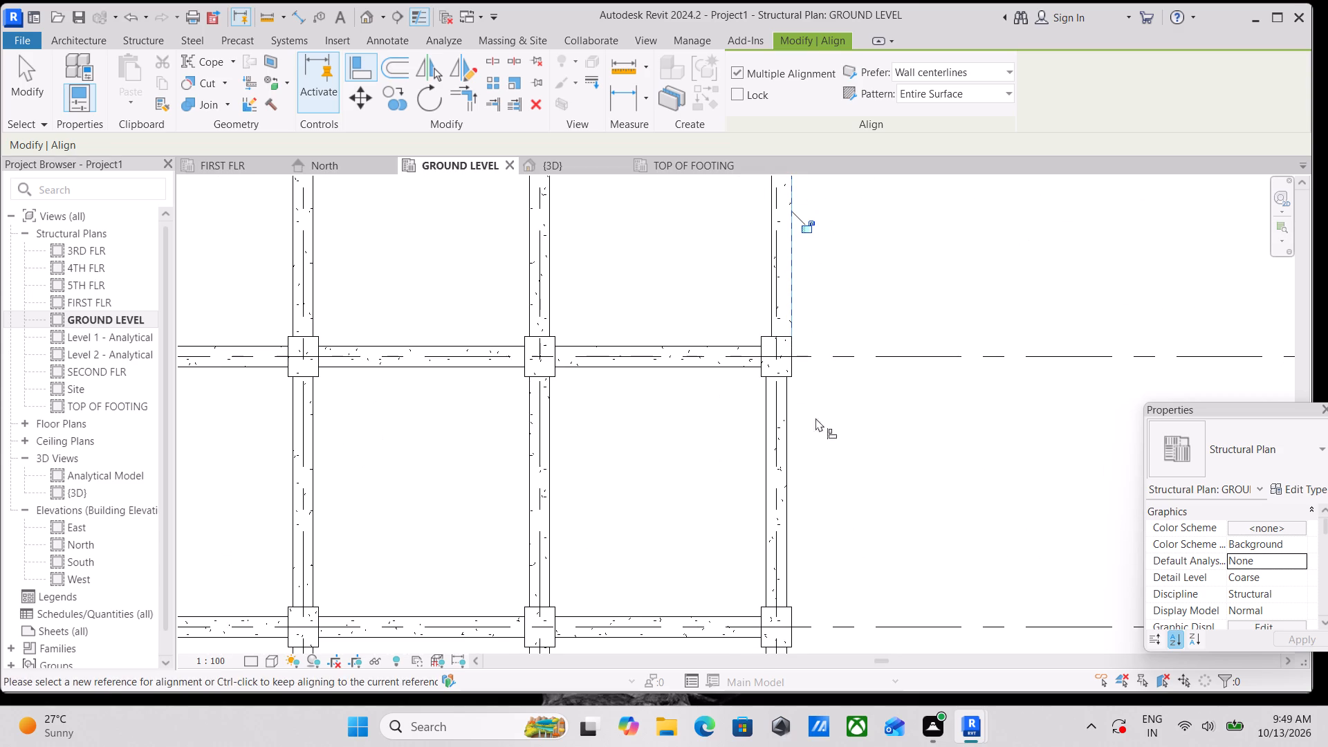
pyautogui.click(792, 486)
pyautogui.scroll(-2, 797, 482)
pyautogui.moveTo(797, 482); pyautogui.dragTo(800, 329, button='middle')
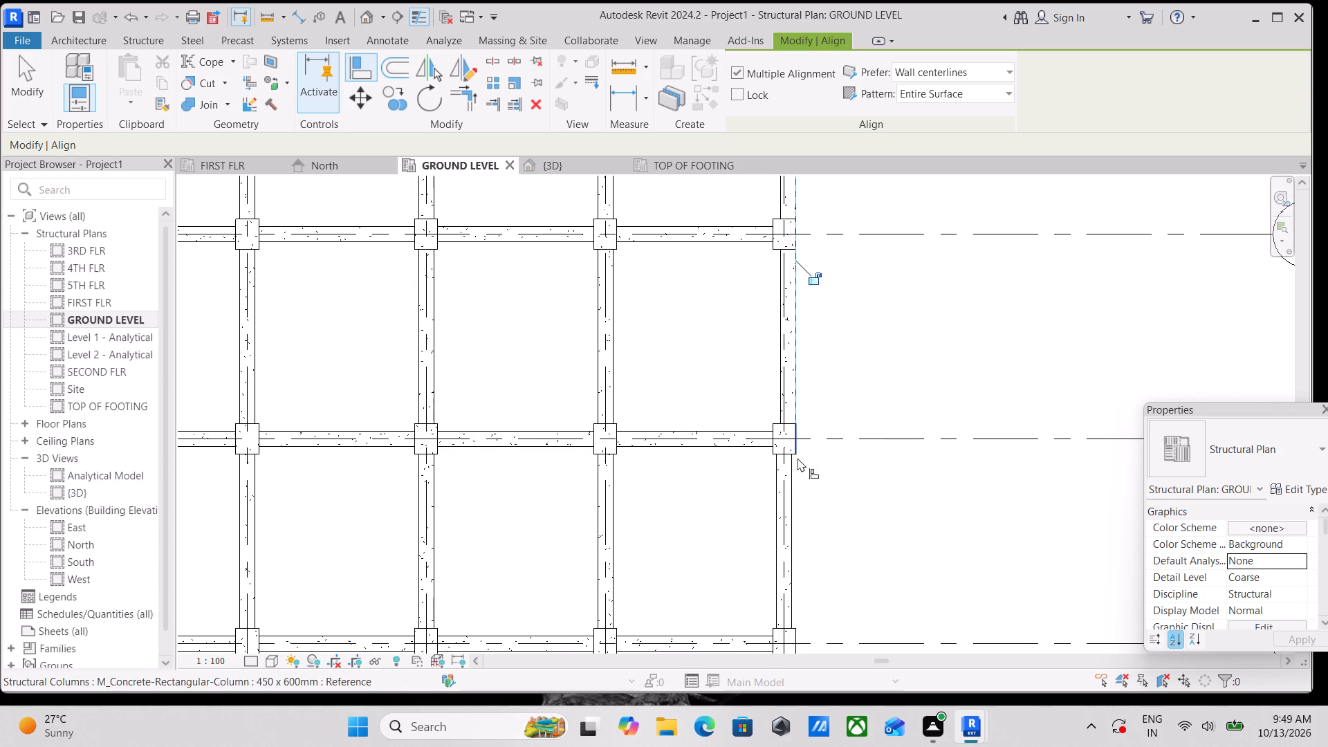
pyautogui.click(795, 480)
pyautogui.moveTo(817, 479); pyautogui.dragTo(825, 282, button='middle')
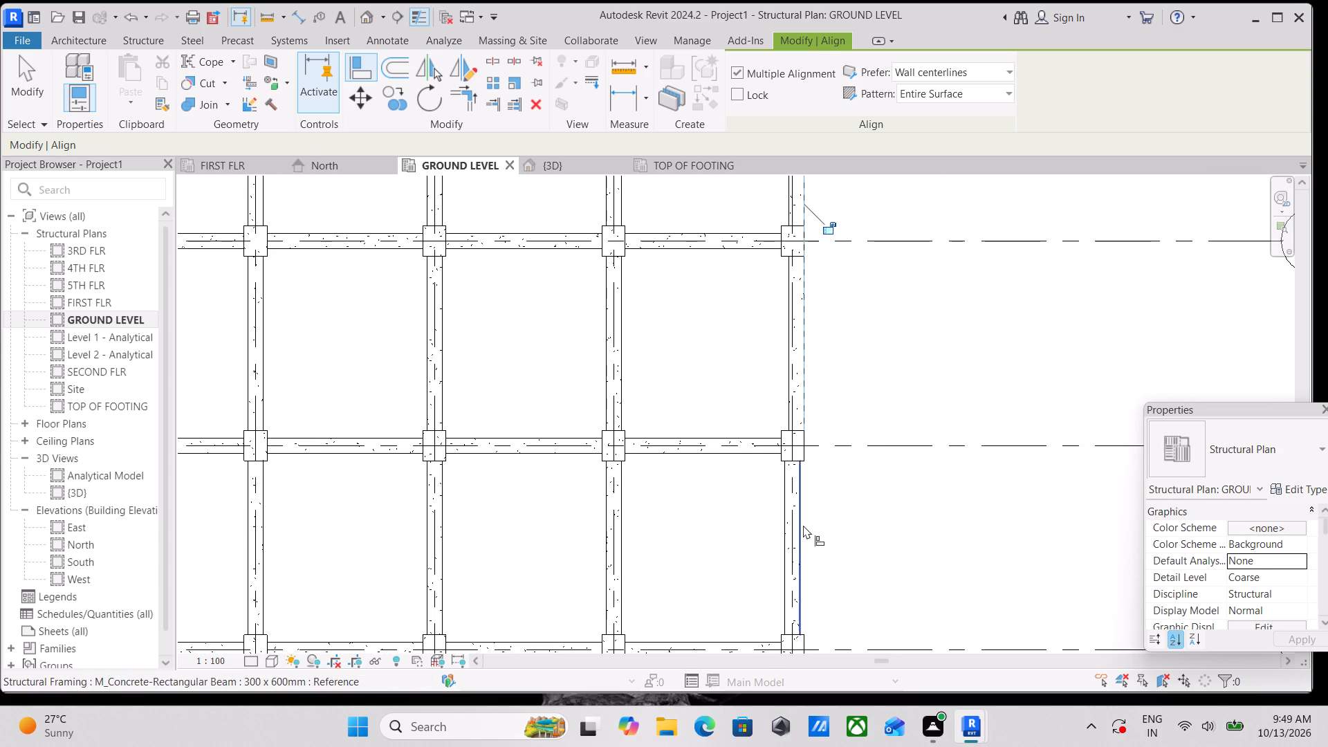
pyautogui.click(803, 525)
pyautogui.scroll(-1, 820, 517)
pyautogui.moveTo(820, 517); pyautogui.dragTo(835, 313, button='middle')
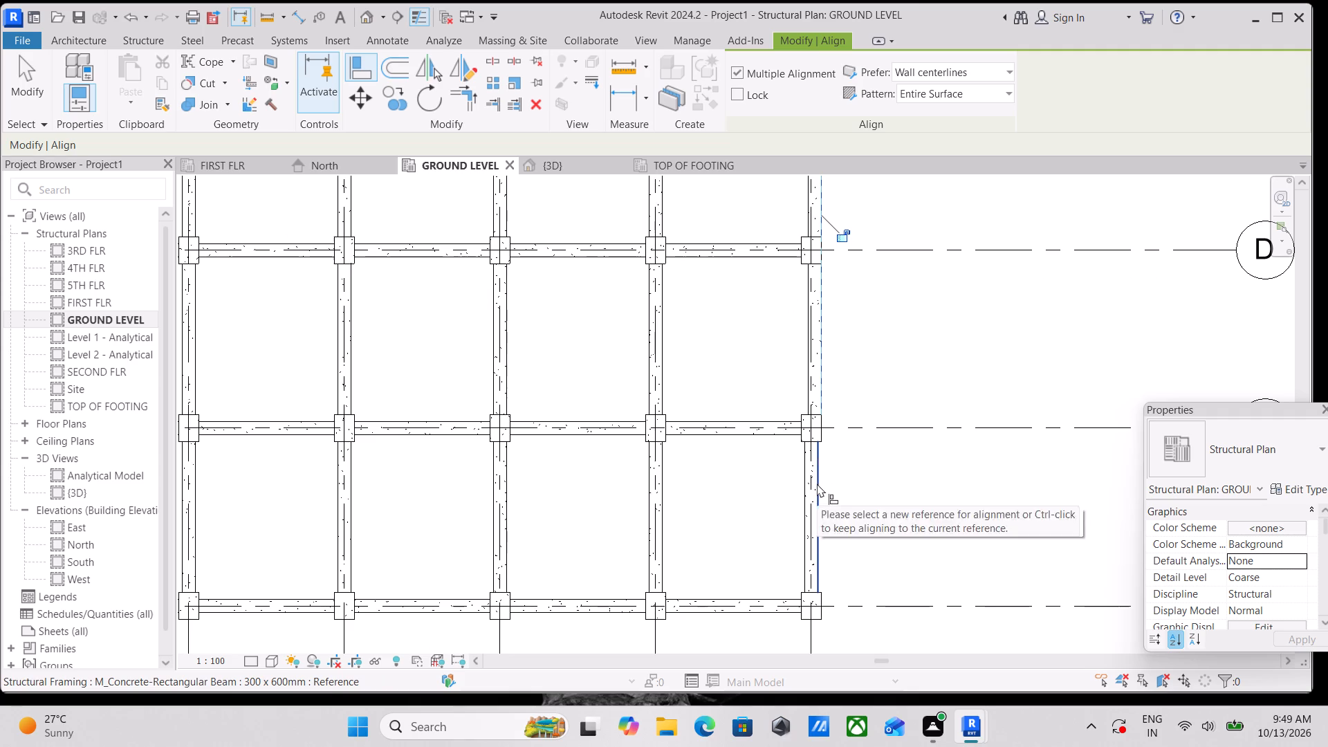
pyautogui.click(817, 483)
pyautogui.scroll(-2, 829, 481)
pyautogui.moveTo(829, 481); pyautogui.dragTo(838, 356, button='middle')
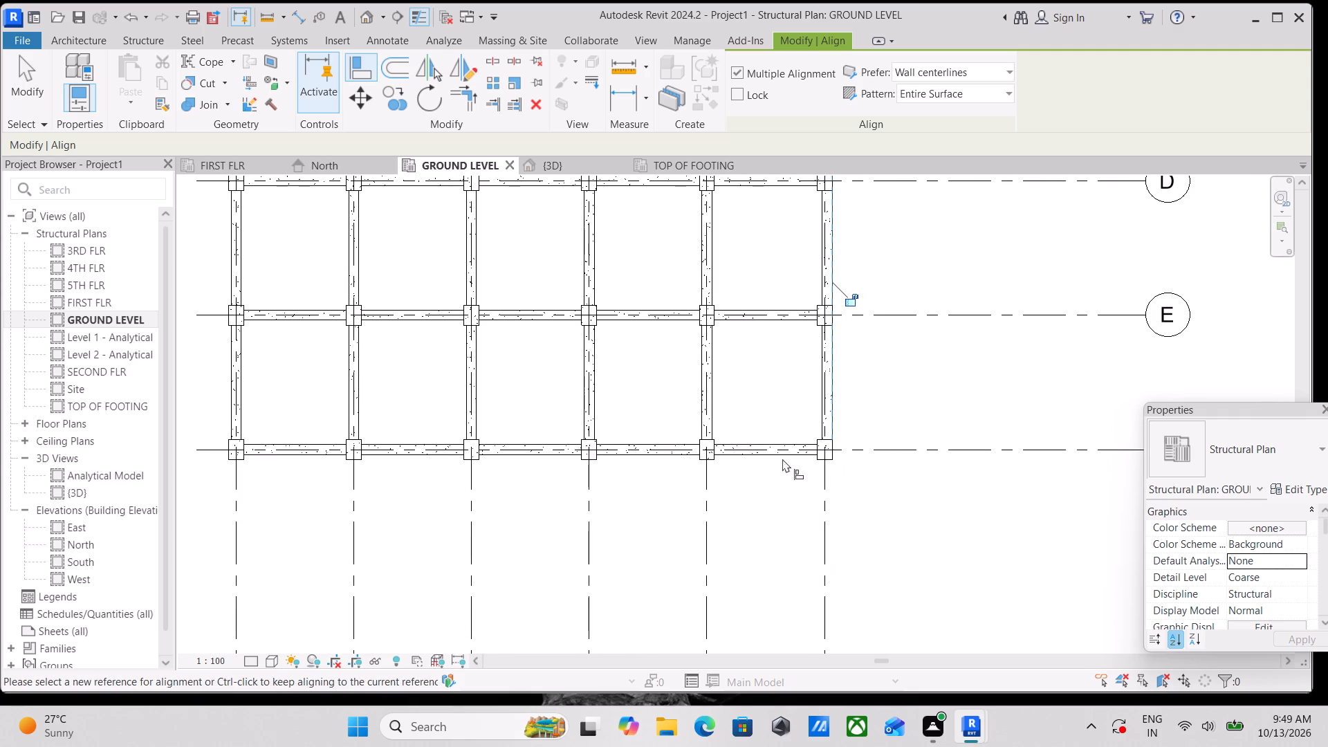
pyautogui.scroll(4, 753, 368)
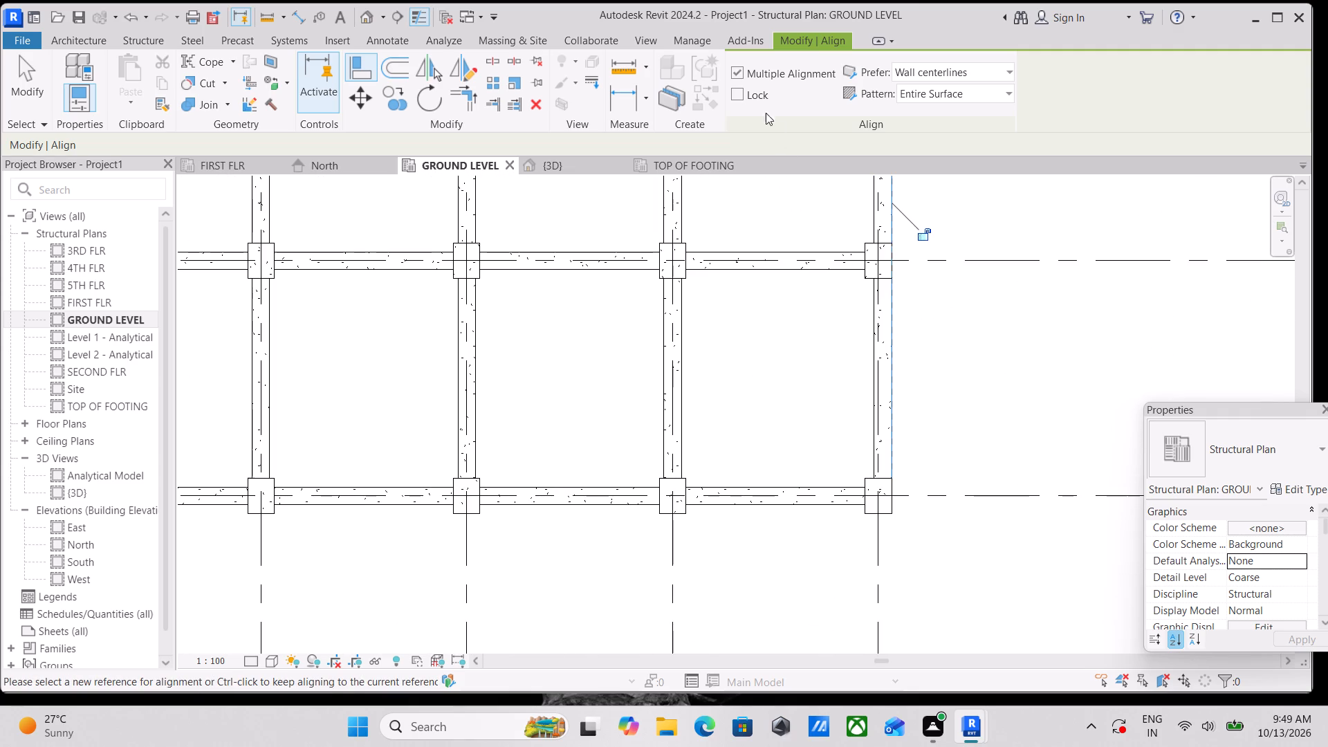
pyautogui.click(736, 72)
pyautogui.press('Escape')
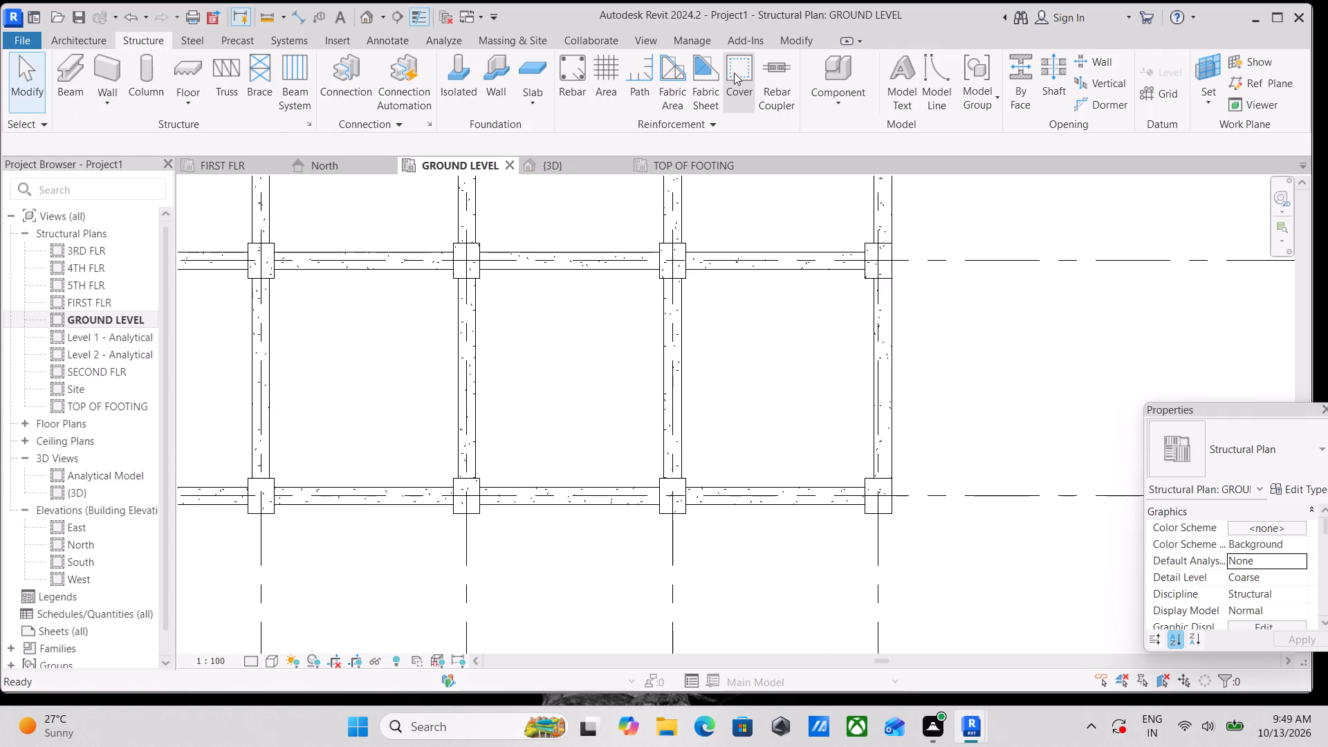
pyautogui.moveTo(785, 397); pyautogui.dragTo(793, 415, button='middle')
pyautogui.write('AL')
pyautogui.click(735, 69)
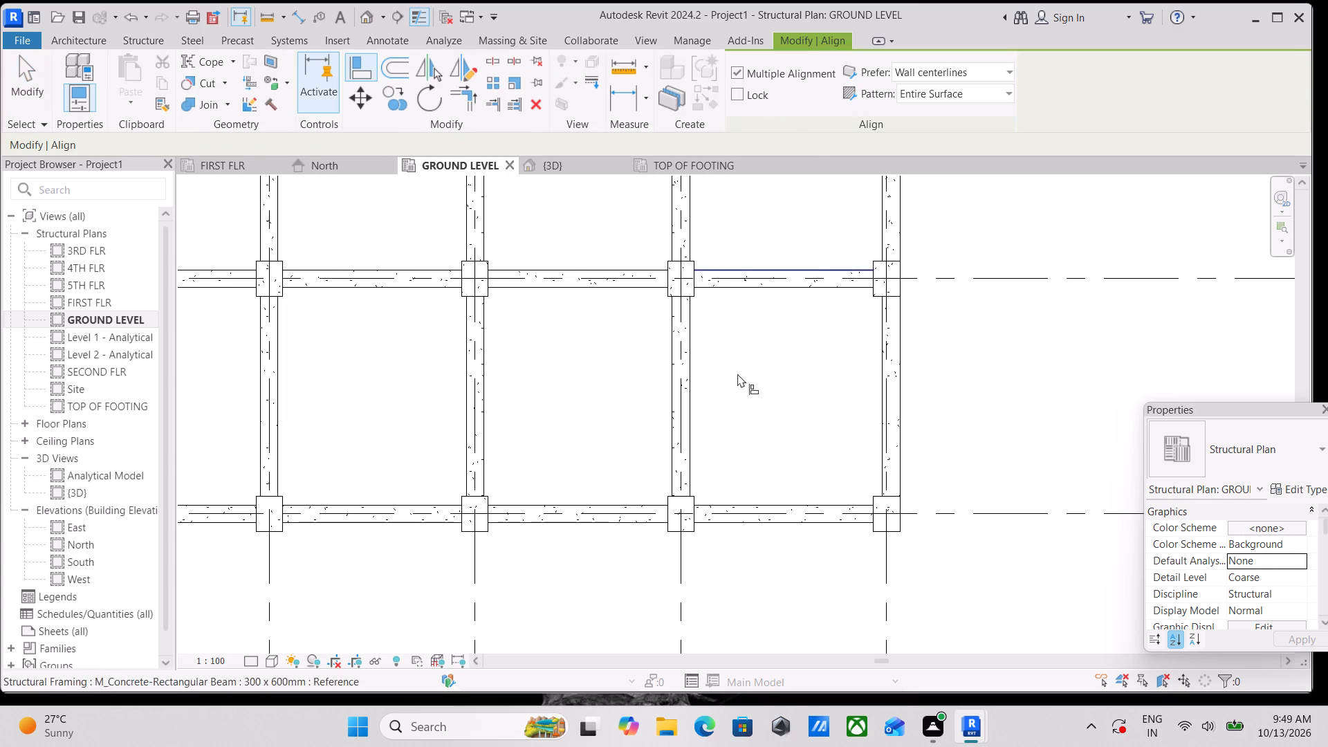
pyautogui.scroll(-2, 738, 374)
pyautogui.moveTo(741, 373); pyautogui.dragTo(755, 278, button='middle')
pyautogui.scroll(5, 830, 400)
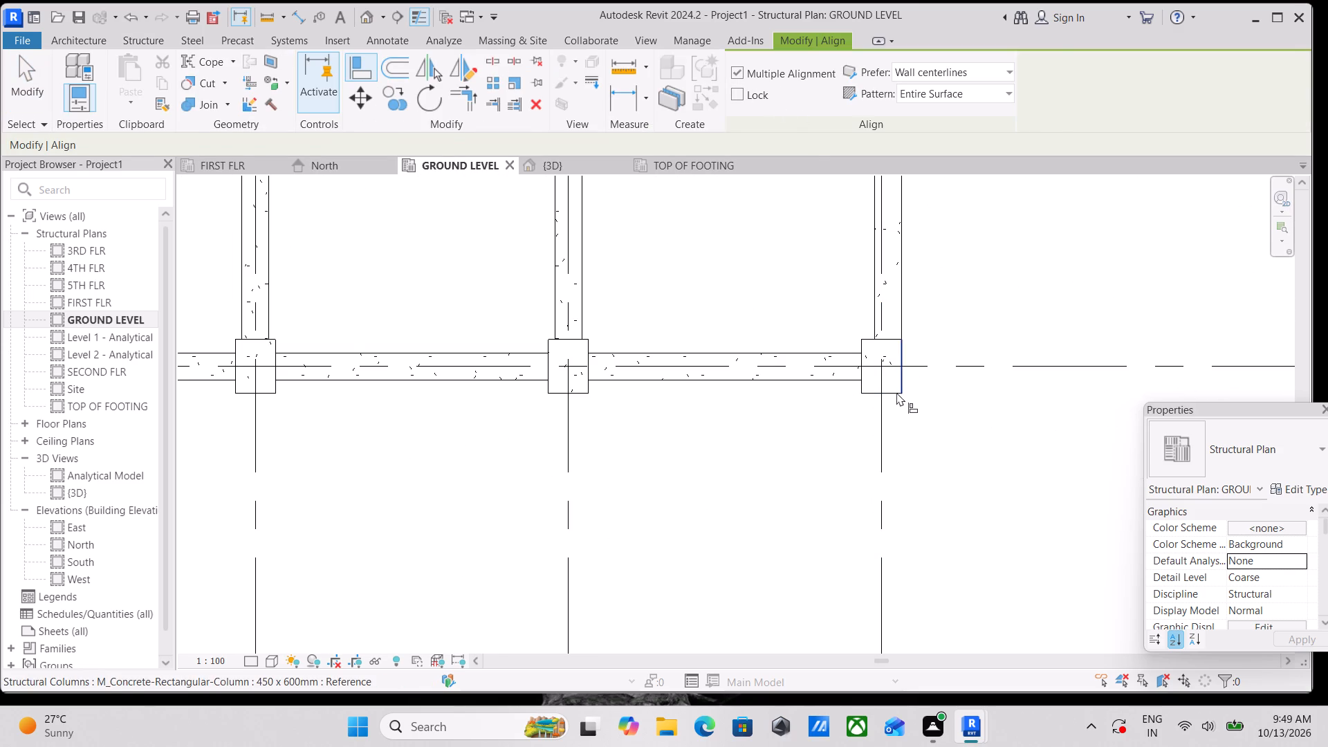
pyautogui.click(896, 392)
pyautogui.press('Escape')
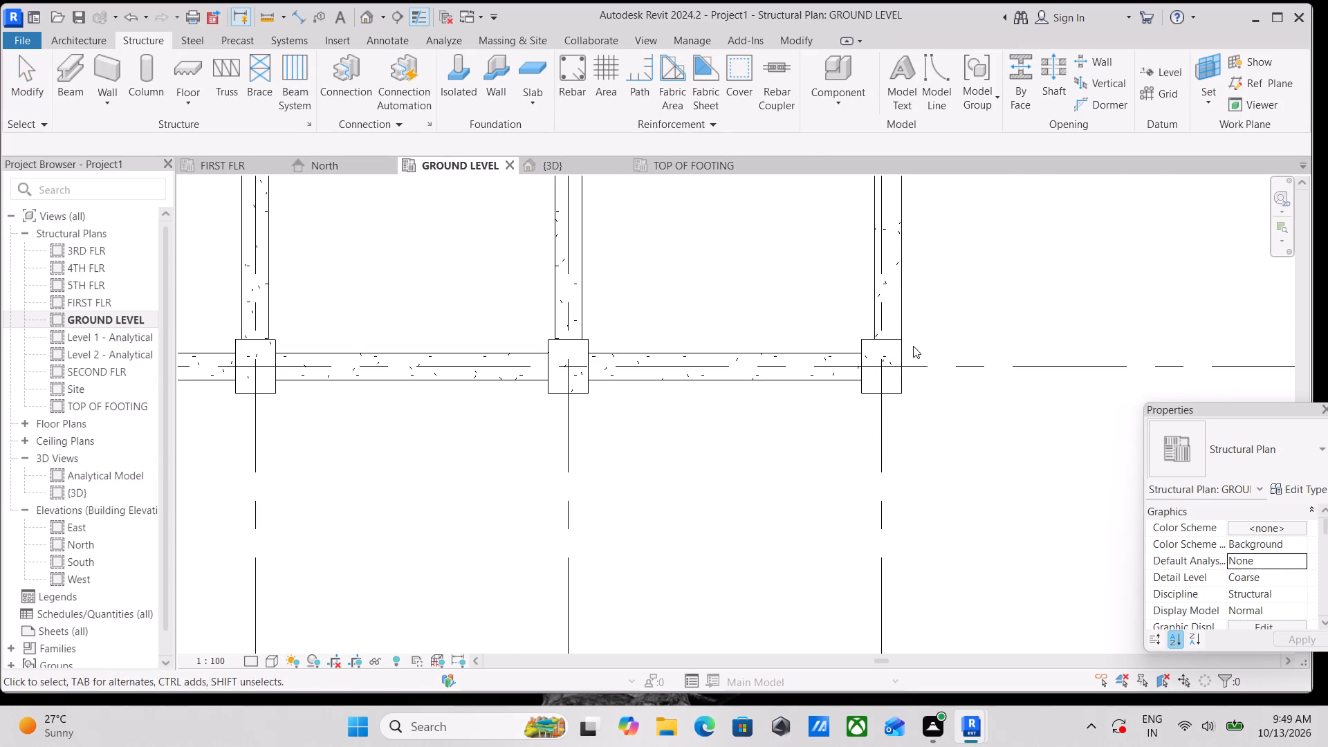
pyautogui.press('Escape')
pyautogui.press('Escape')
# Align all five grid F beams, from grid 6 to grid 1, flush with the outer column face using Align with Multiple Alignment.
pyautogui.press('a')
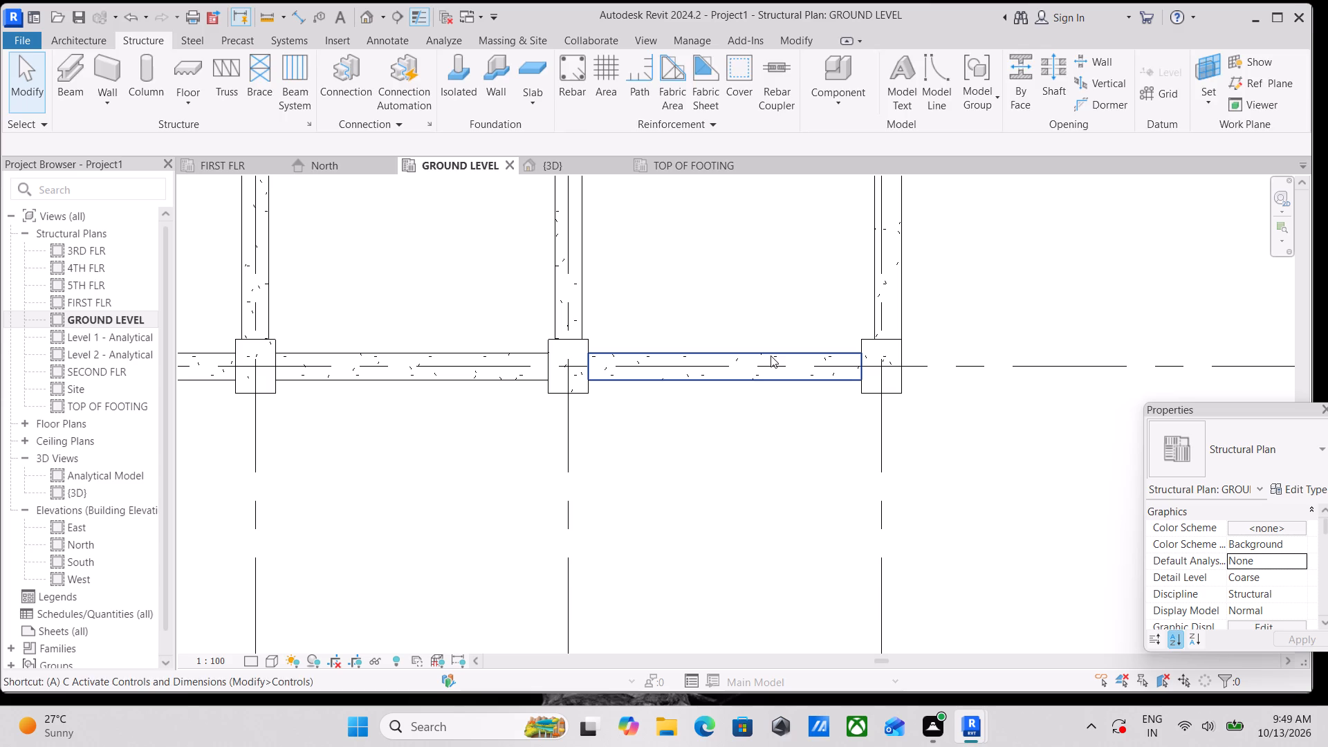
pyautogui.press('l')
pyautogui.click(734, 63)
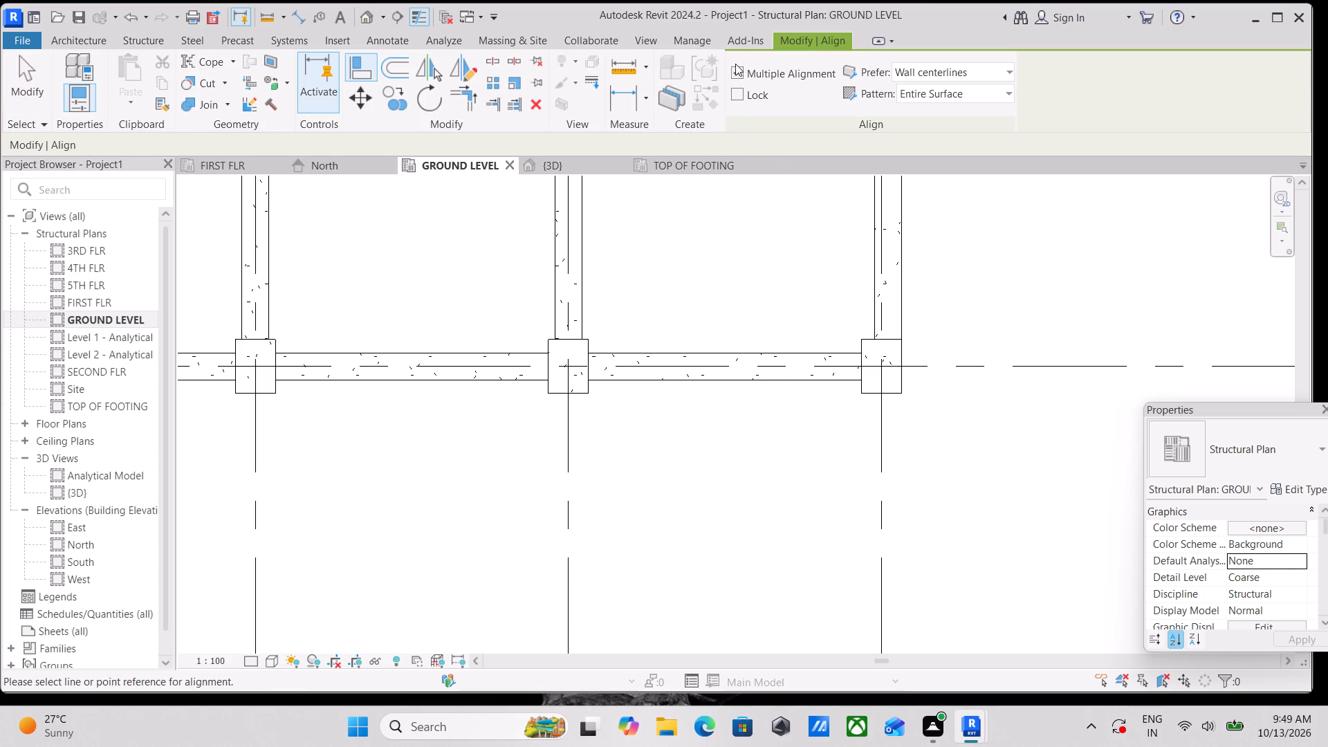
pyautogui.click(741, 74)
pyautogui.click(741, 74)
pyautogui.click(872, 394)
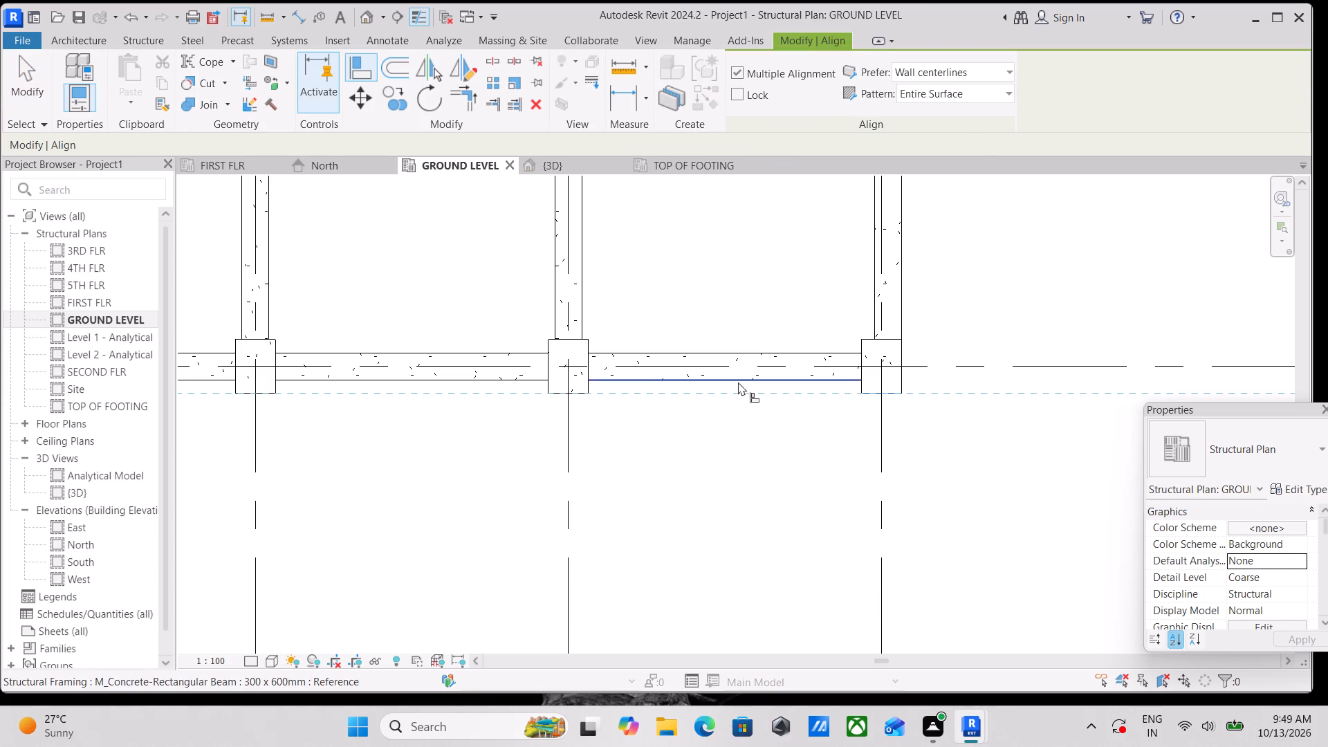
pyautogui.click(737, 382)
pyautogui.moveTo(645, 447); pyautogui.dragTo(905, 444, button='middle')
pyautogui.click(712, 378)
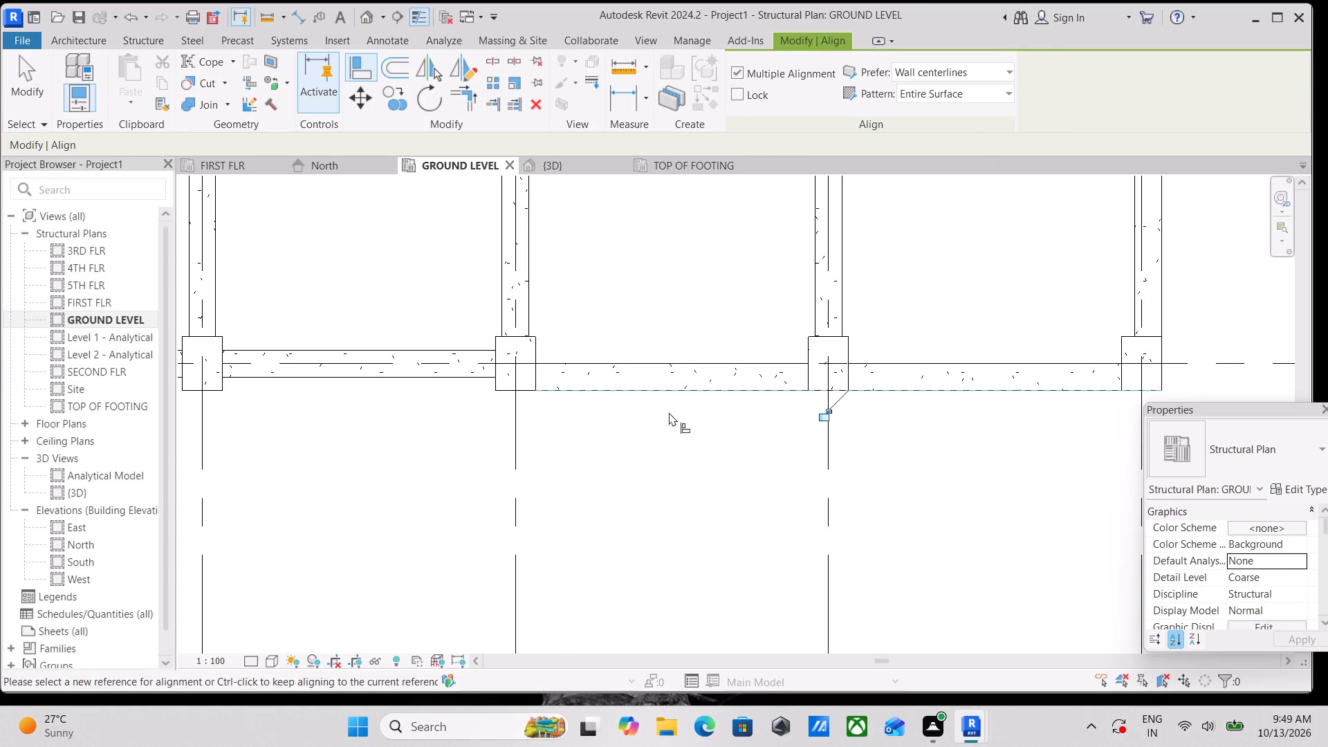
pyautogui.moveTo(654, 418); pyautogui.dragTo(865, 408, button='middle')
pyautogui.click(620, 369)
pyautogui.moveTo(593, 407); pyautogui.dragTo(900, 405, button='middle')
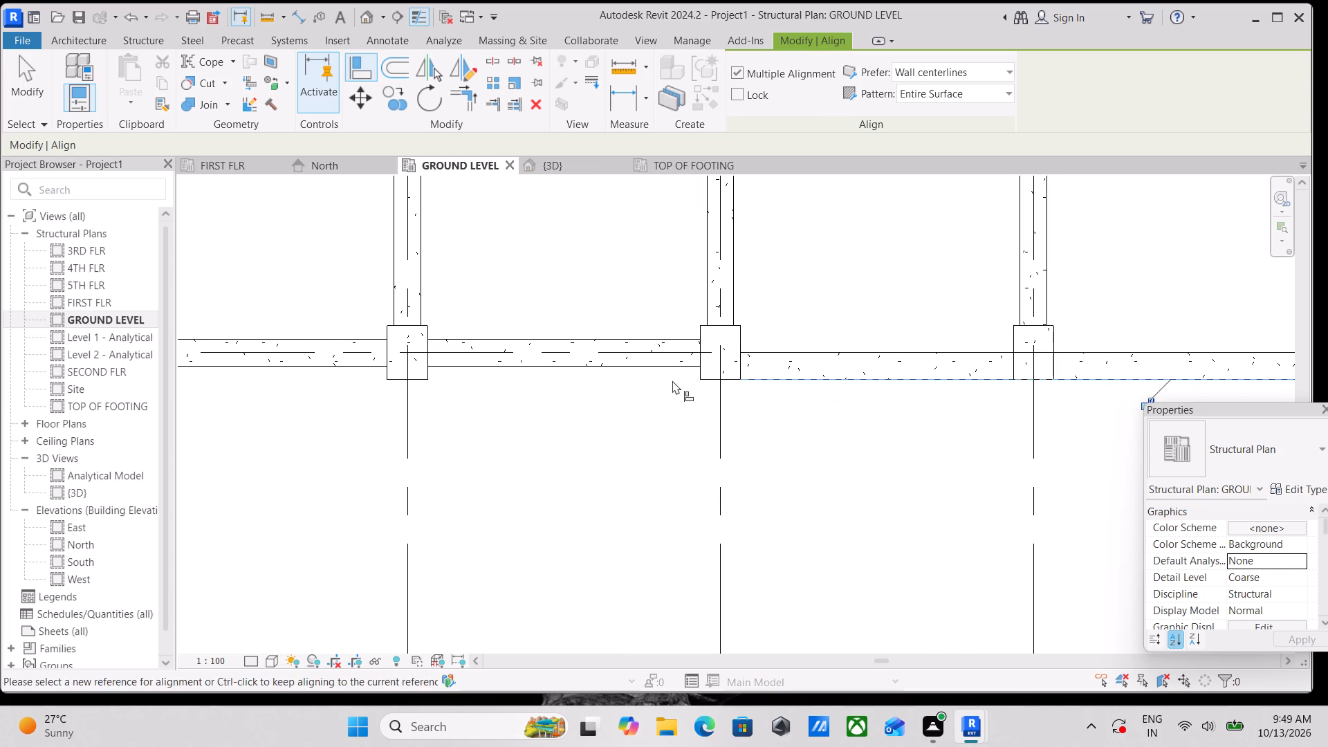
pyautogui.click(659, 370)
pyautogui.moveTo(555, 432); pyautogui.dragTo(798, 413, button='middle')
pyautogui.click(579, 351)
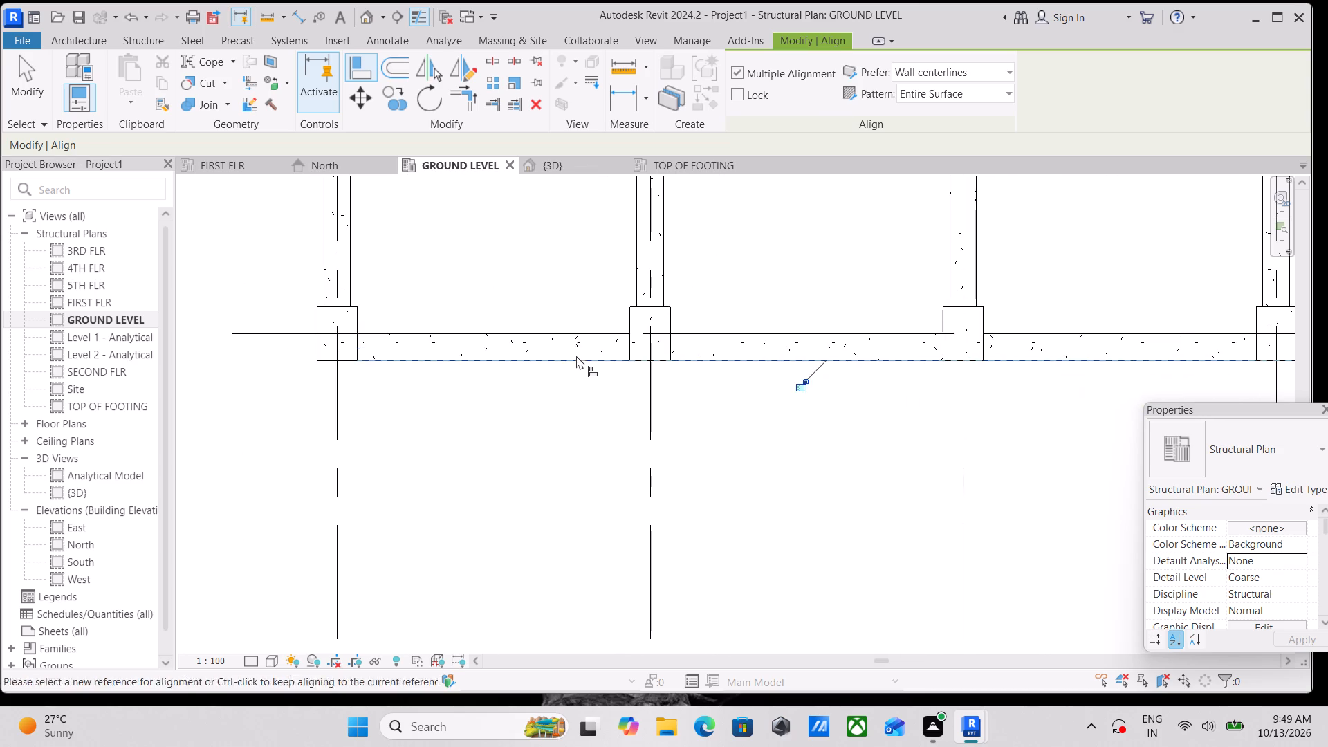
# Align the grid 1 beam between grids F and E flush with the outer face of the corner column, using Multiple Alignment.
pyautogui.moveTo(557, 386); pyautogui.dragTo(832, 453, button='middle')
pyautogui.scroll(-4, 767, 471)
pyautogui.moveTo(759, 490); pyautogui.dragTo(694, 557, button='middle')
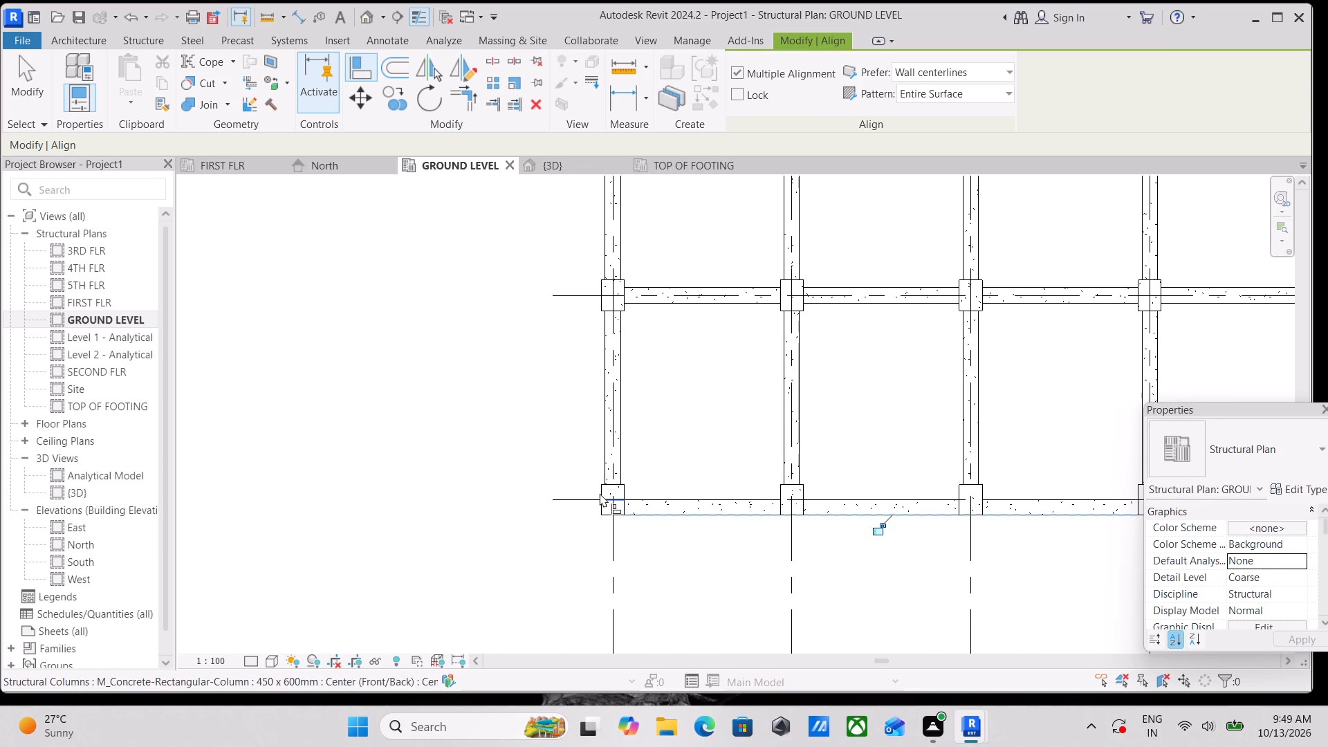
pyautogui.scroll(8, 598, 493)
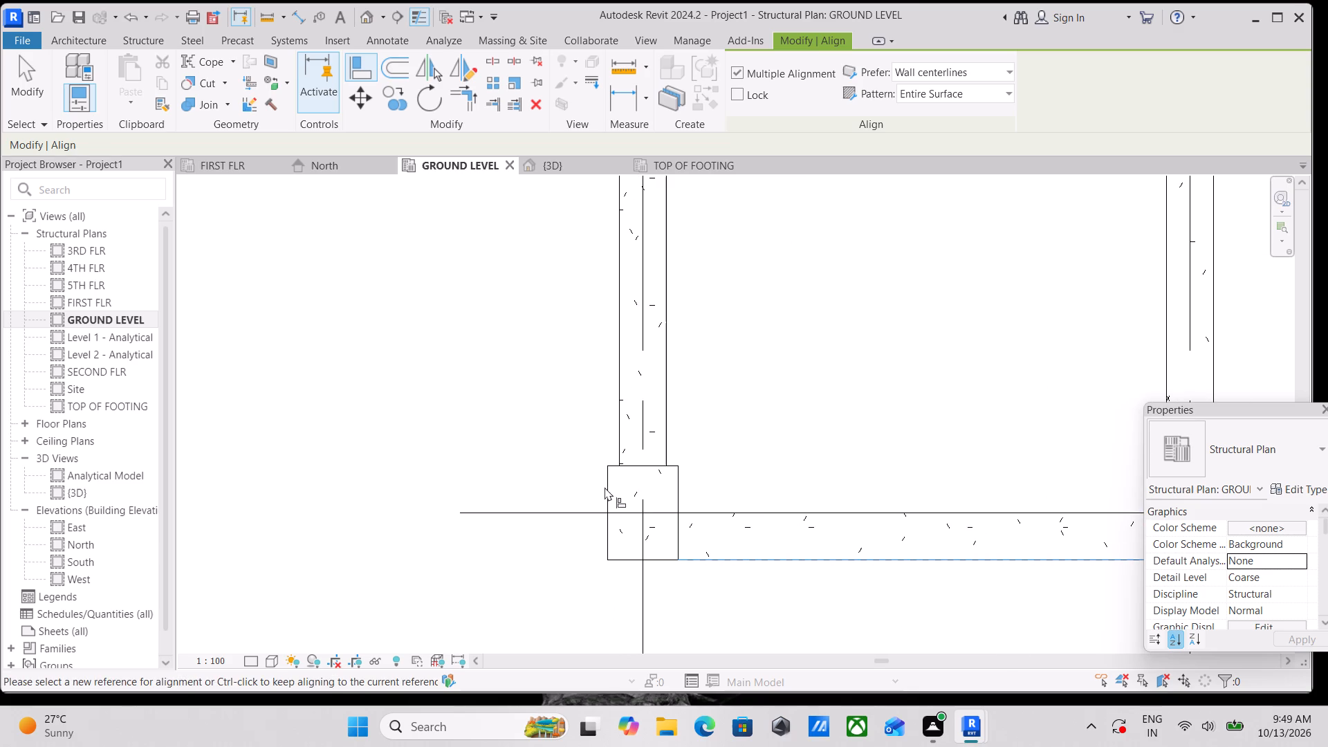
pyautogui.scroll(-3, 622, 463)
pyautogui.moveTo(624, 463); pyautogui.dragTo(613, 513, button='middle')
pyautogui.press('Escape')
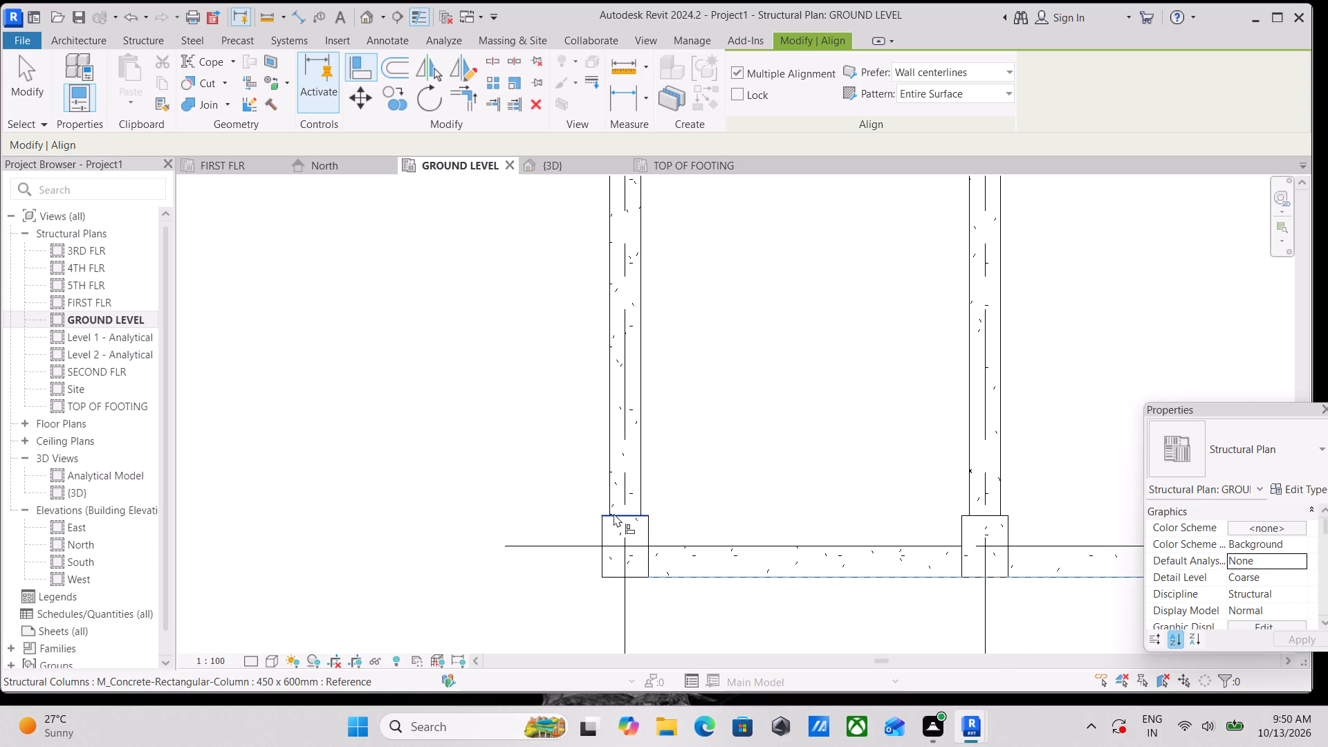
pyautogui.press('Escape')
pyautogui.press('Escape')
pyautogui.press('a')
pyautogui.press('l')
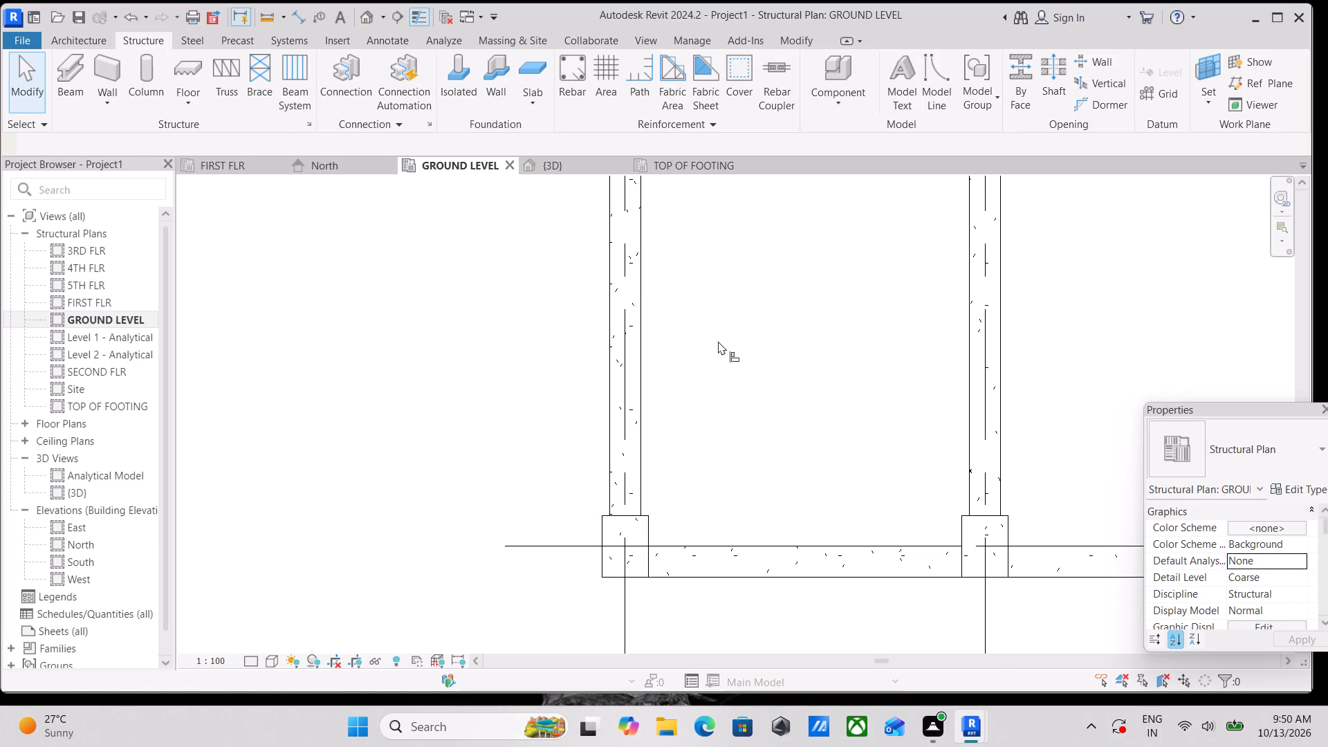
pyautogui.click(746, 71)
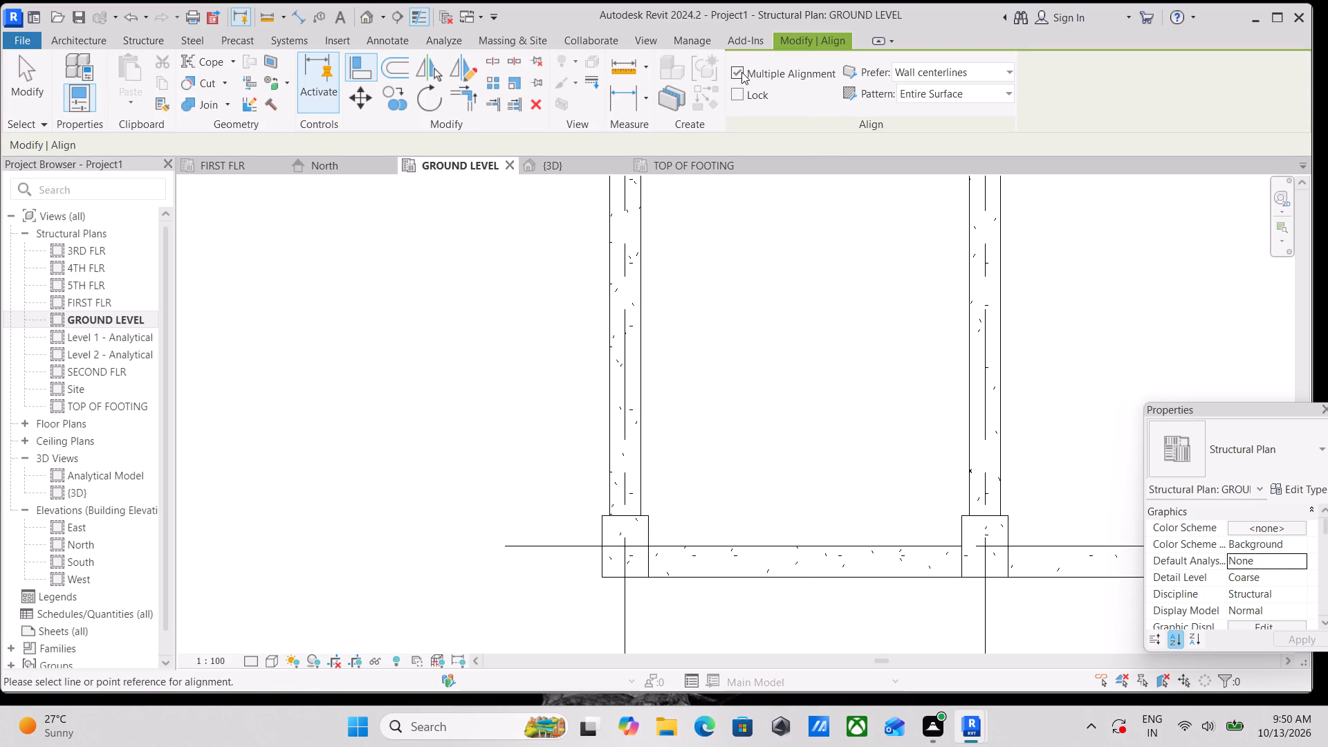
pyautogui.click(741, 72)
pyautogui.click(741, 72)
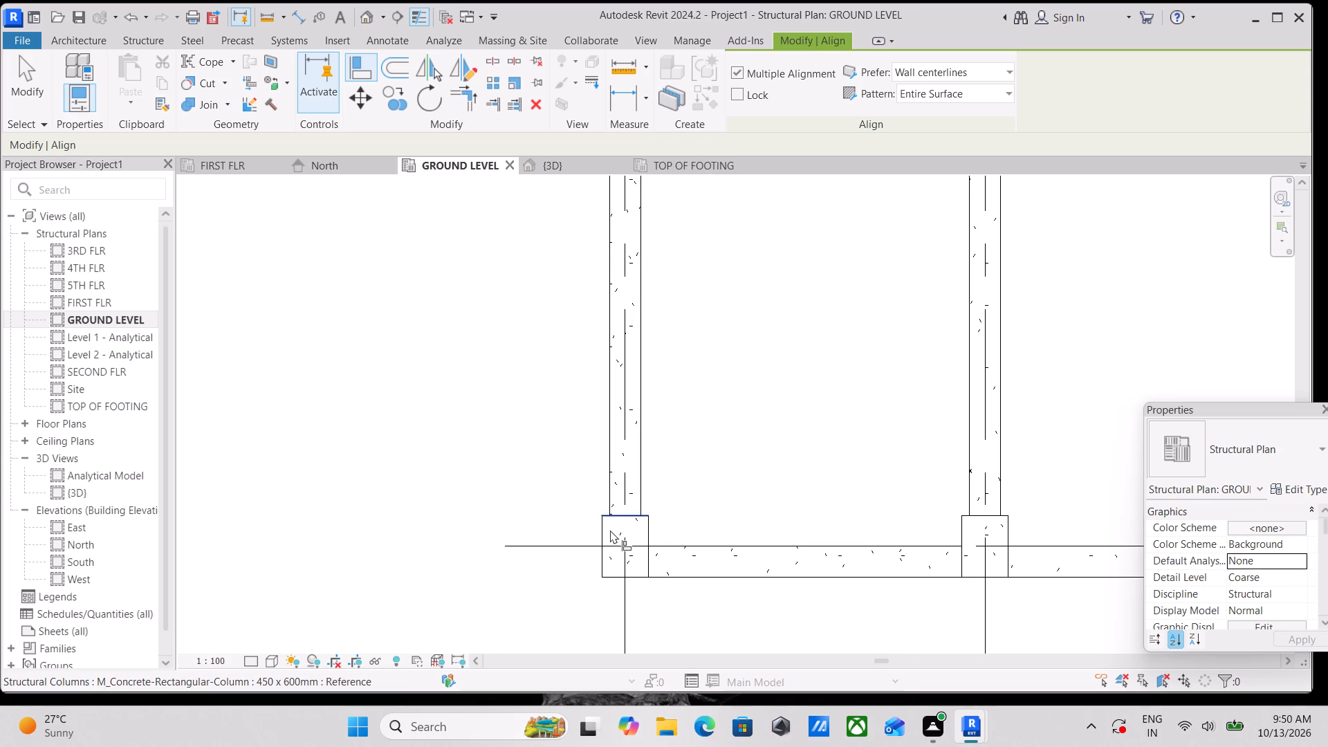
pyautogui.click(600, 531)
pyautogui.scroll(3, 603, 490)
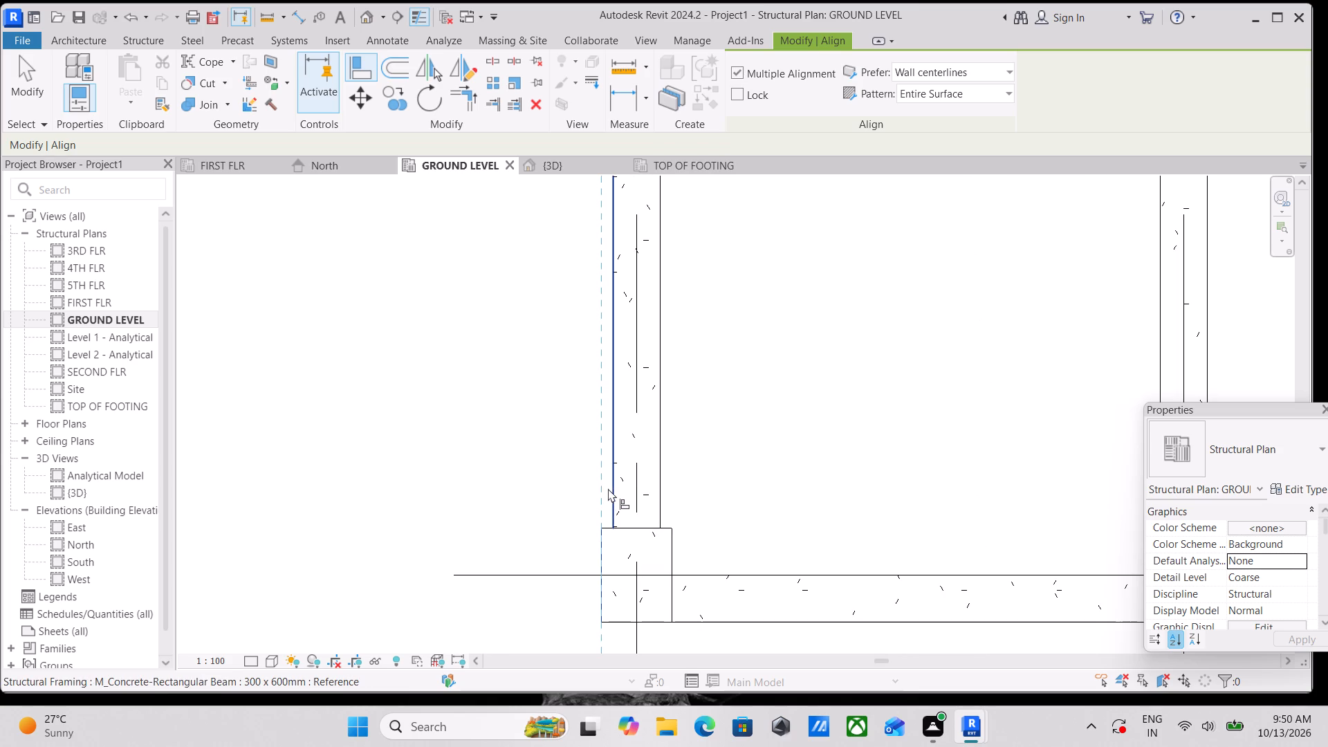
pyautogui.click(610, 488)
# Align the other four grid 1 beams, from grid E to grid A, flush with the same outer column face.
pyautogui.scroll(-4, 651, 440)
pyautogui.moveTo(677, 419); pyautogui.dragTo(674, 593, button='middle')
pyautogui.moveTo(687, 298); pyautogui.dragTo(692, 499, button='middle')
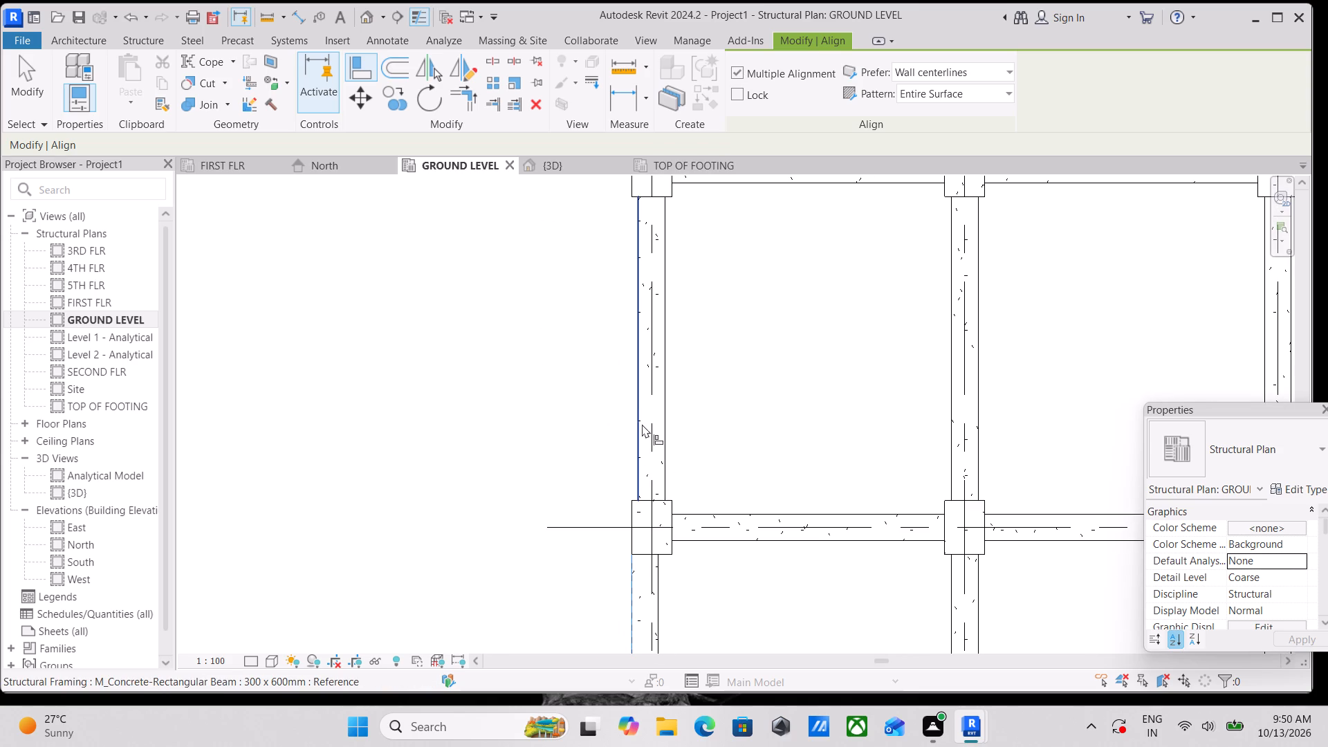
pyautogui.click(634, 427)
pyautogui.moveTo(659, 394); pyautogui.dragTo(666, 579, button='middle')
pyautogui.moveTo(681, 442); pyautogui.dragTo(685, 526, button='middle')
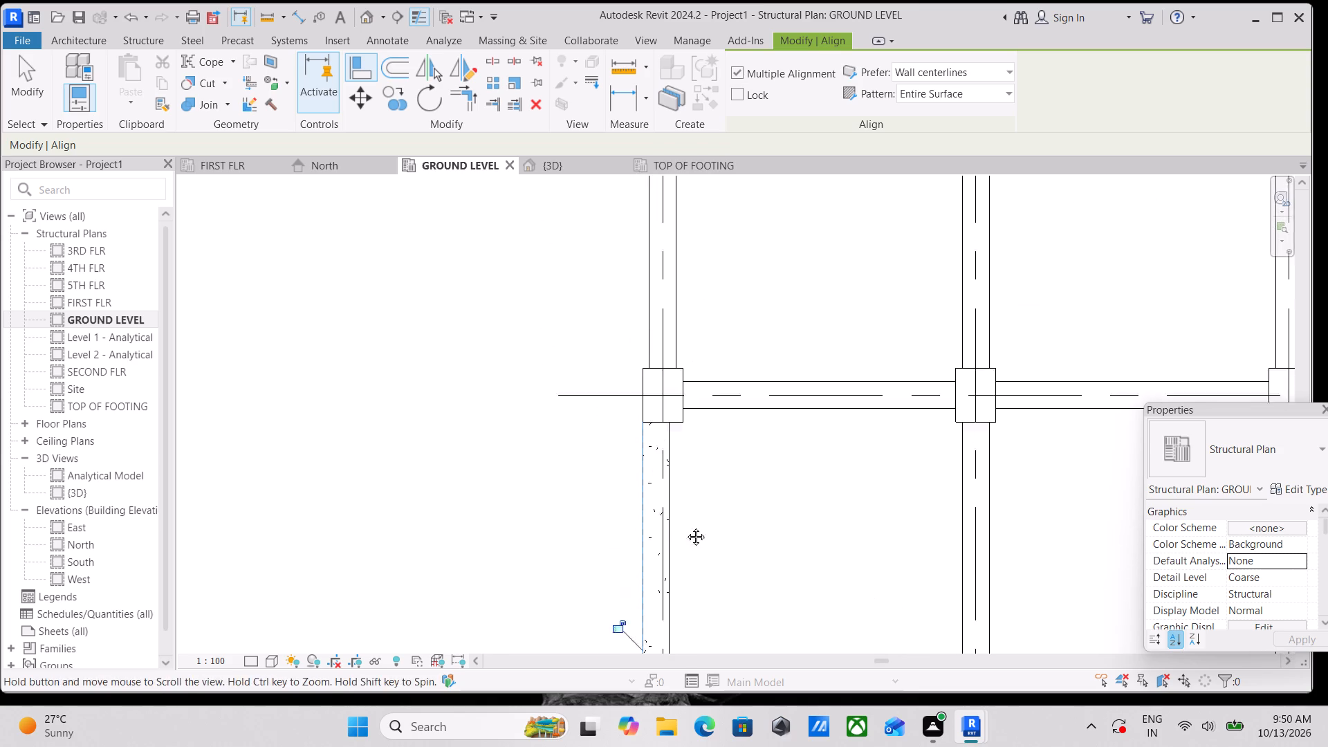
pyautogui.moveTo(685, 526); pyautogui.dragTo(688, 585, button='middle')
pyautogui.click(654, 426)
pyautogui.moveTo(708, 384); pyautogui.dragTo(706, 580, button='middle')
pyautogui.moveTo(740, 443); pyautogui.dragTo(741, 505, button='middle')
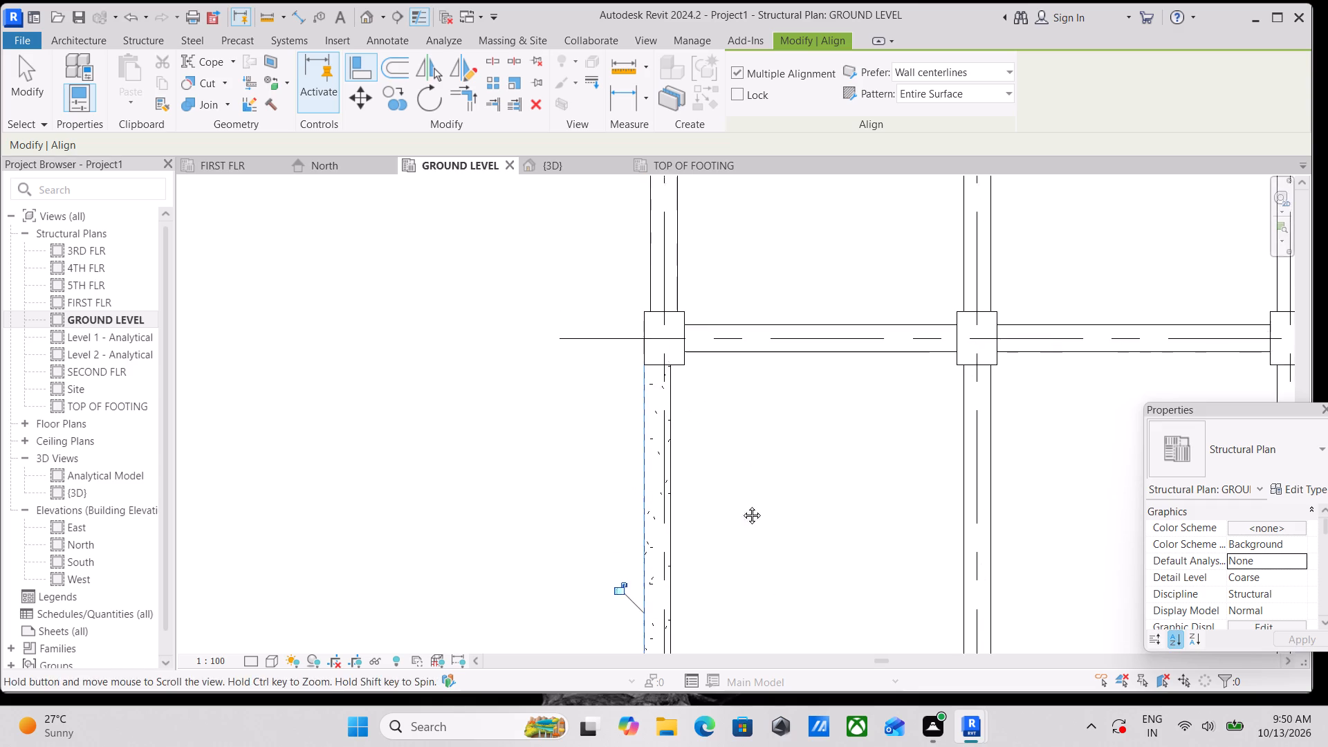
pyautogui.moveTo(741, 505); pyautogui.dragTo(742, 563, button='middle')
pyautogui.click(651, 373)
pyautogui.moveTo(699, 344); pyautogui.dragTo(699, 584, button='middle')
pyautogui.moveTo(708, 470); pyautogui.dragTo(710, 576, button='middle')
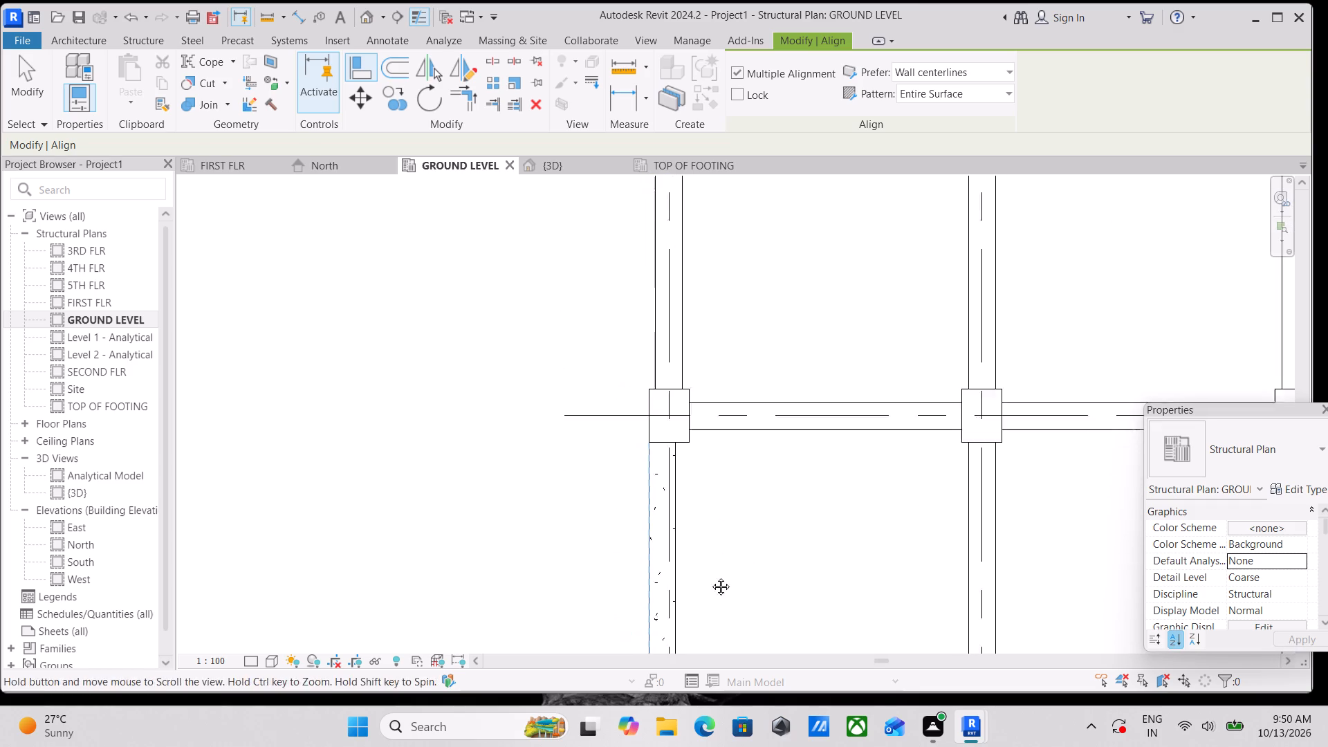
pyautogui.moveTo(710, 576); pyautogui.dragTo(710, 584, button='middle')
pyautogui.click(661, 392)
pyautogui.scroll(-1, 700, 364)
pyautogui.moveTo(700, 364); pyautogui.dragTo(677, 618, button='middle')
pyautogui.moveTo(707, 488); pyautogui.dragTo(708, 519, button='middle')
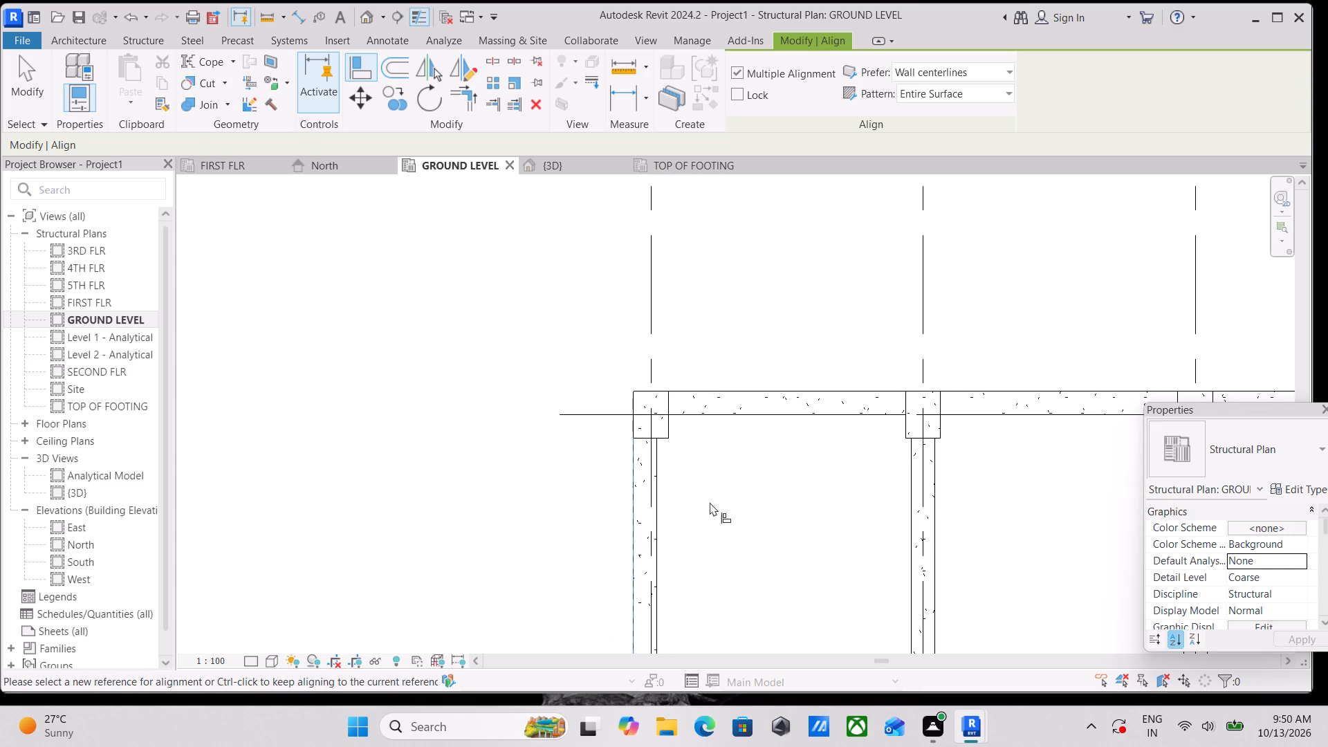
pyautogui.scroll(-7, 714, 488)
pyautogui.moveTo(723, 497); pyautogui.dragTo(705, 441, button='middle')
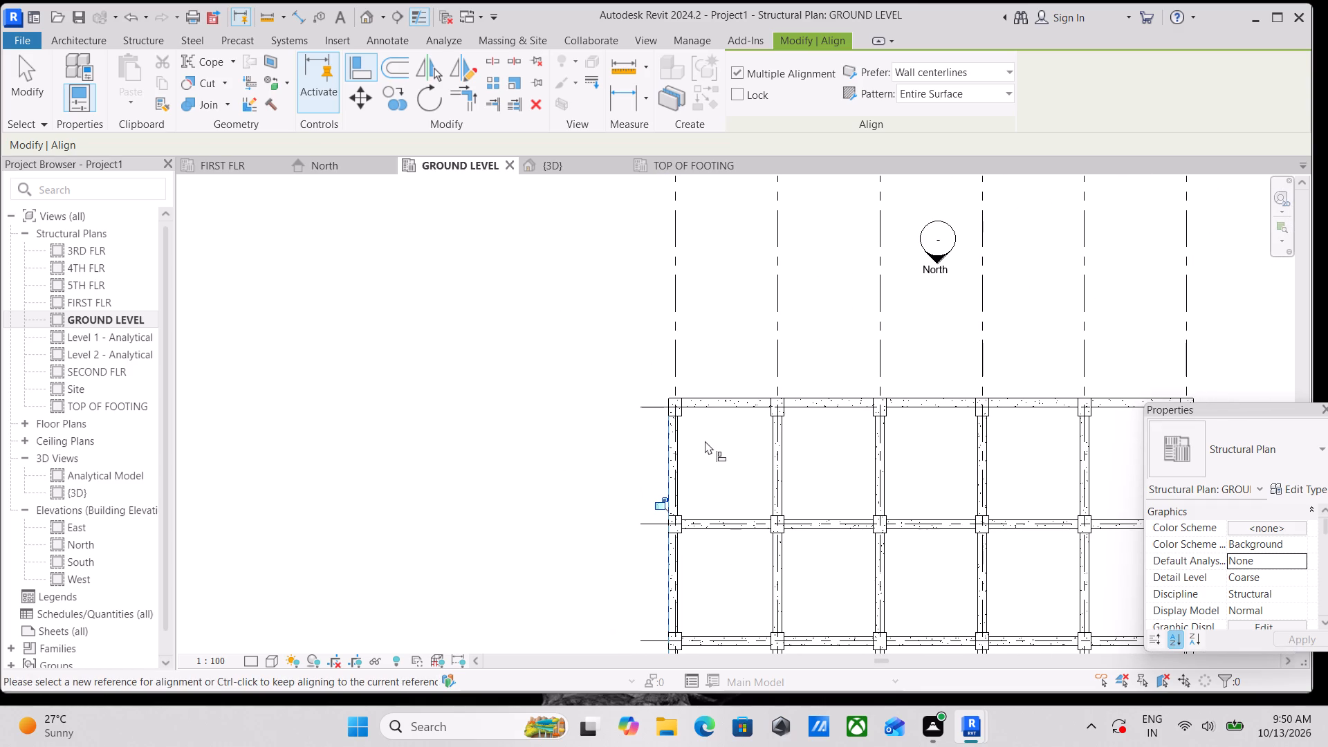
pyautogui.press('Escape')
pyautogui.scroll(-1, 702, 425)
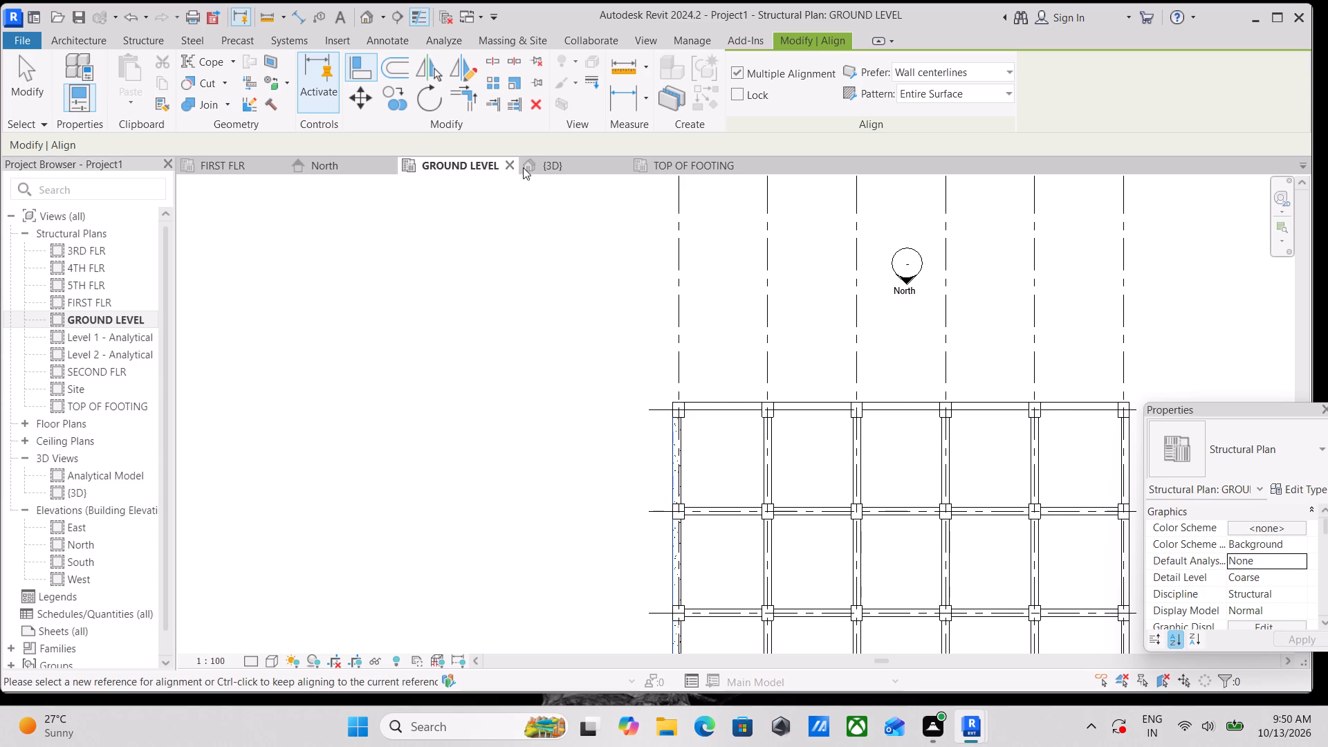
# Check the aligned perimeter beams against the columns and footings in the 3D view, from below beam level and from the top.
pyautogui.click(236, 163)
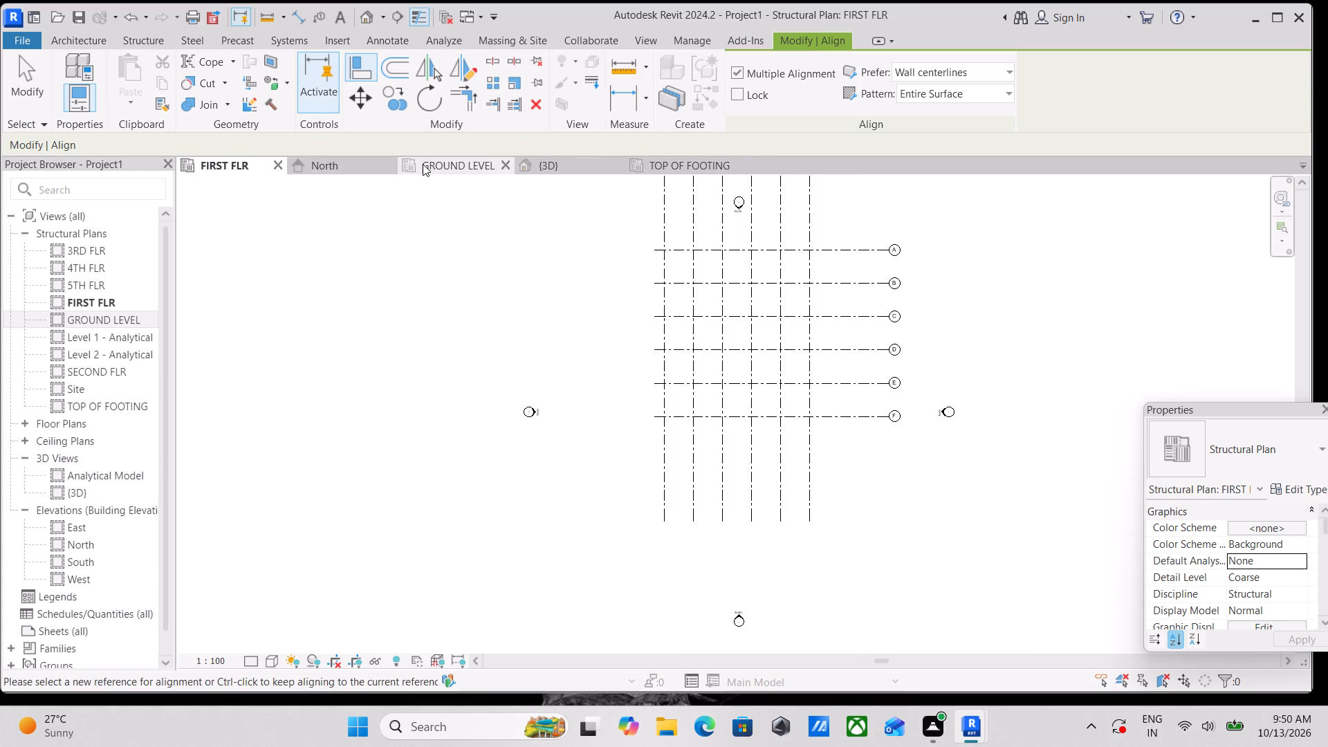
pyautogui.click(423, 164)
pyautogui.click(534, 165)
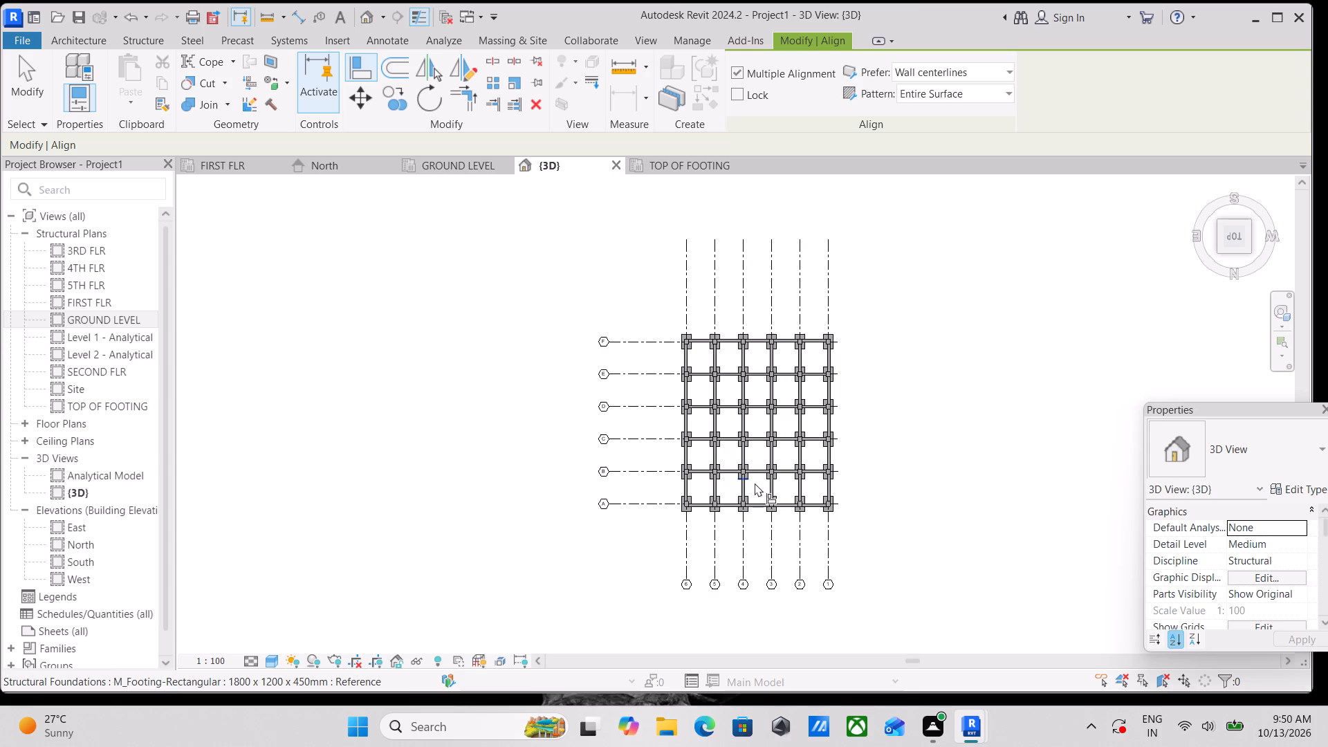
pyautogui.keyDown('shift'); pyautogui.moveTo(757, 556); pyautogui.dragTo(808, 367, button='middle'); pyautogui.keyUp('shift')
pyautogui.keyDown('shift'); pyautogui.scroll(1, 818, 459); pyautogui.keyUp('shift')
pyautogui.keyDown('shift'); pyautogui.scroll(-1, 808, 367); pyautogui.keyUp('shift')
pyautogui.keyDown('shift'); pyautogui.moveTo(781, 564); pyautogui.dragTo(777, 549, button='middle'); pyautogui.keyUp('shift')
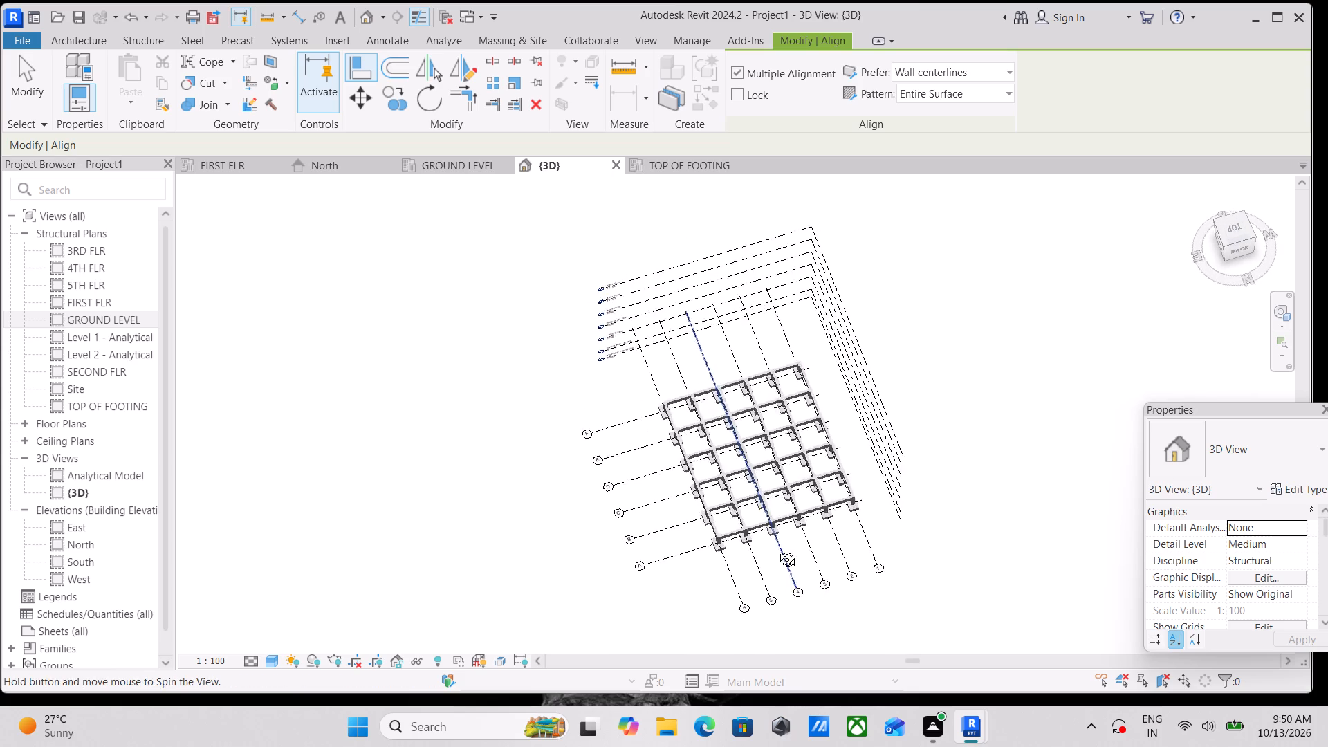
pyautogui.keyDown('shift'); pyautogui.moveTo(777, 549); pyautogui.dragTo(730, 199, button='middle'); pyautogui.keyUp('shift')
pyautogui.keyDown('shift'); pyautogui.moveTo(745, 446); pyautogui.dragTo(817, 563, button='middle'); pyautogui.keyUp('shift')
pyautogui.scroll(2, 756, 501)
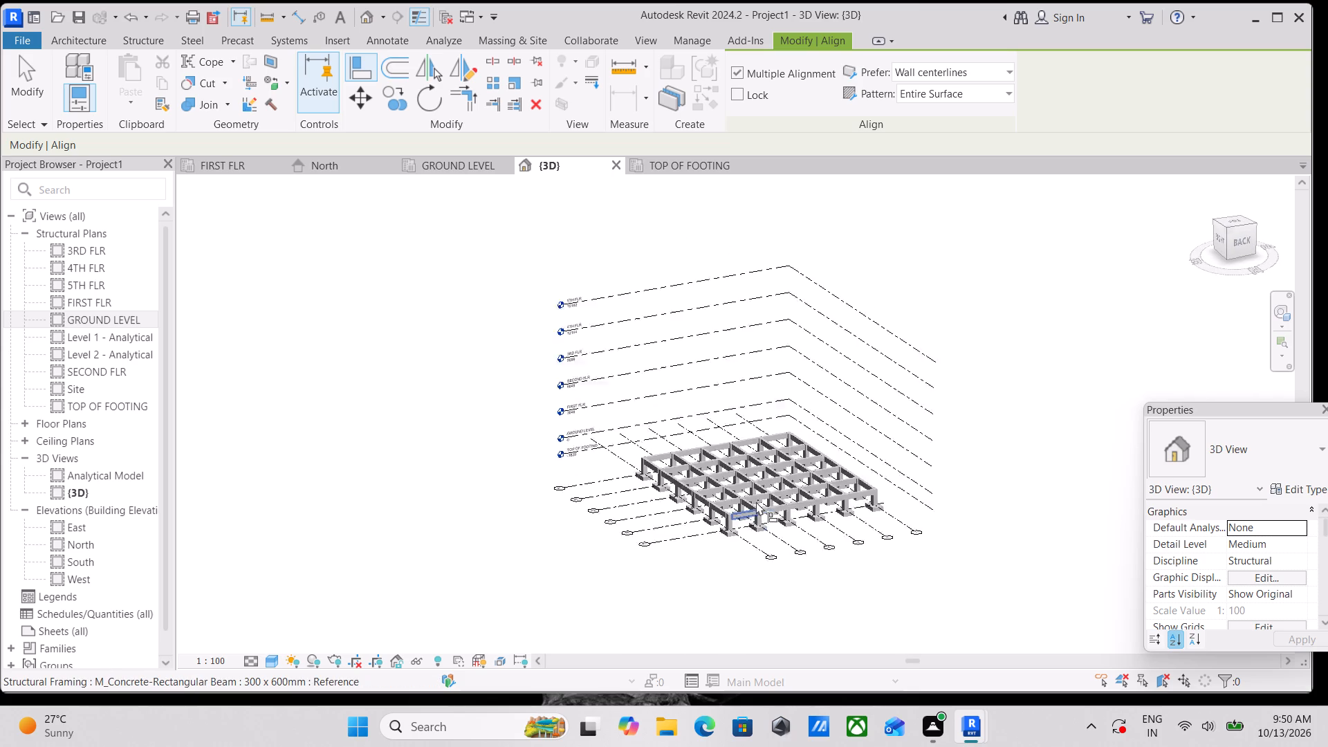
pyautogui.scroll(18, 756, 501)
pyautogui.scroll(-5, 710, 495)
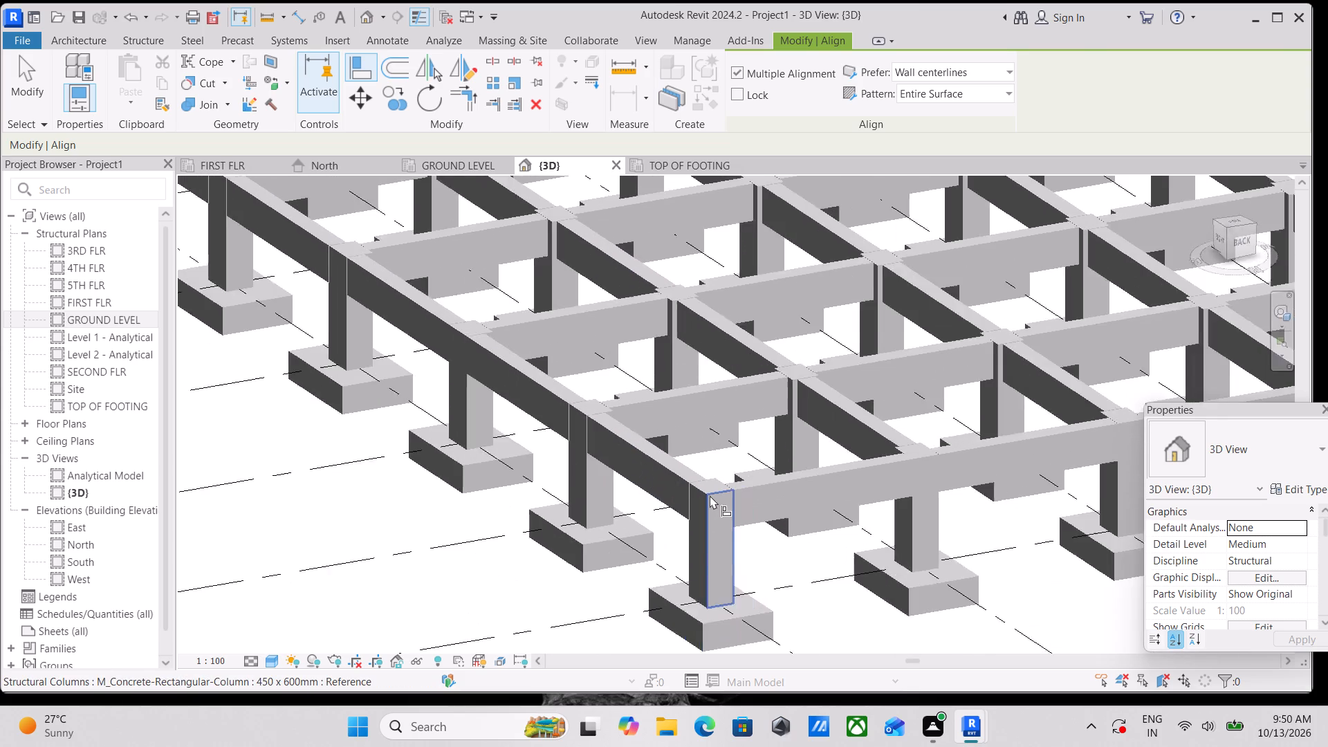
pyautogui.scroll(-4, 710, 495)
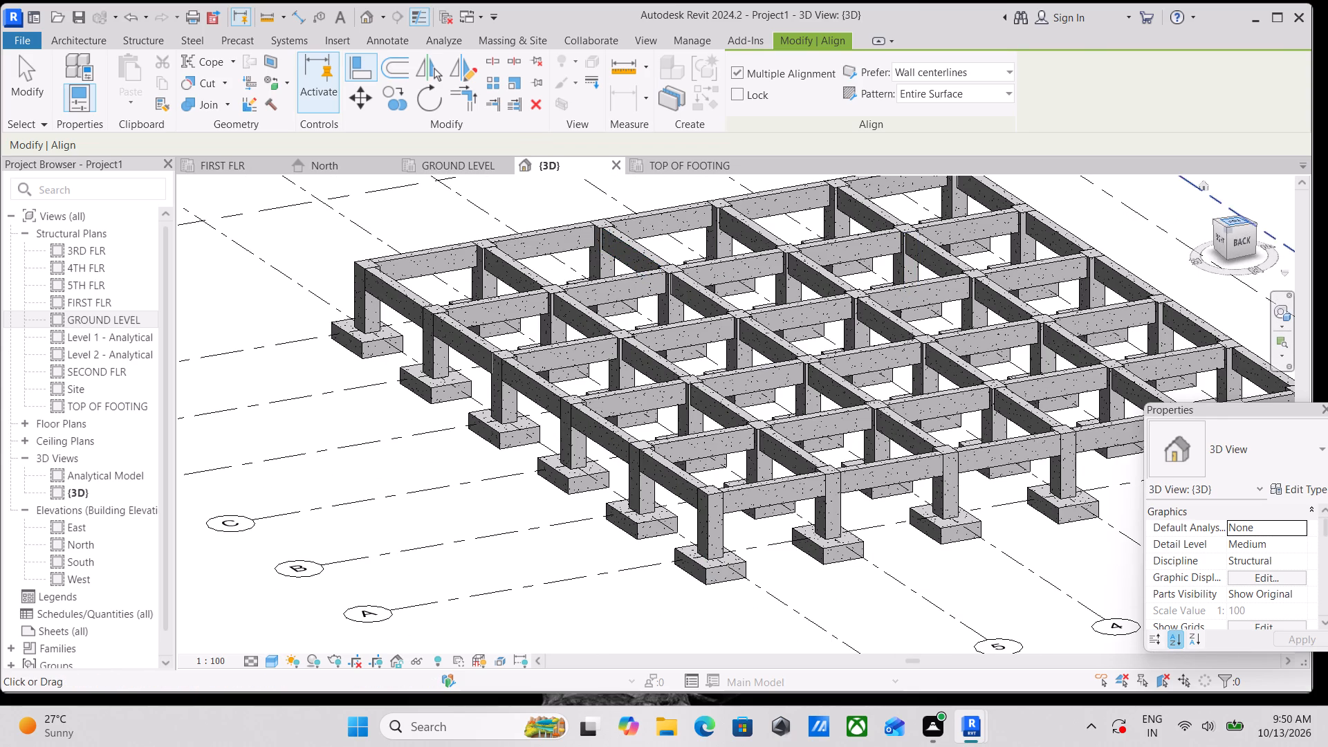
pyautogui.click(1238, 222)
pyautogui.scroll(3, 677, 413)
pyautogui.scroll(3, 673, 476)
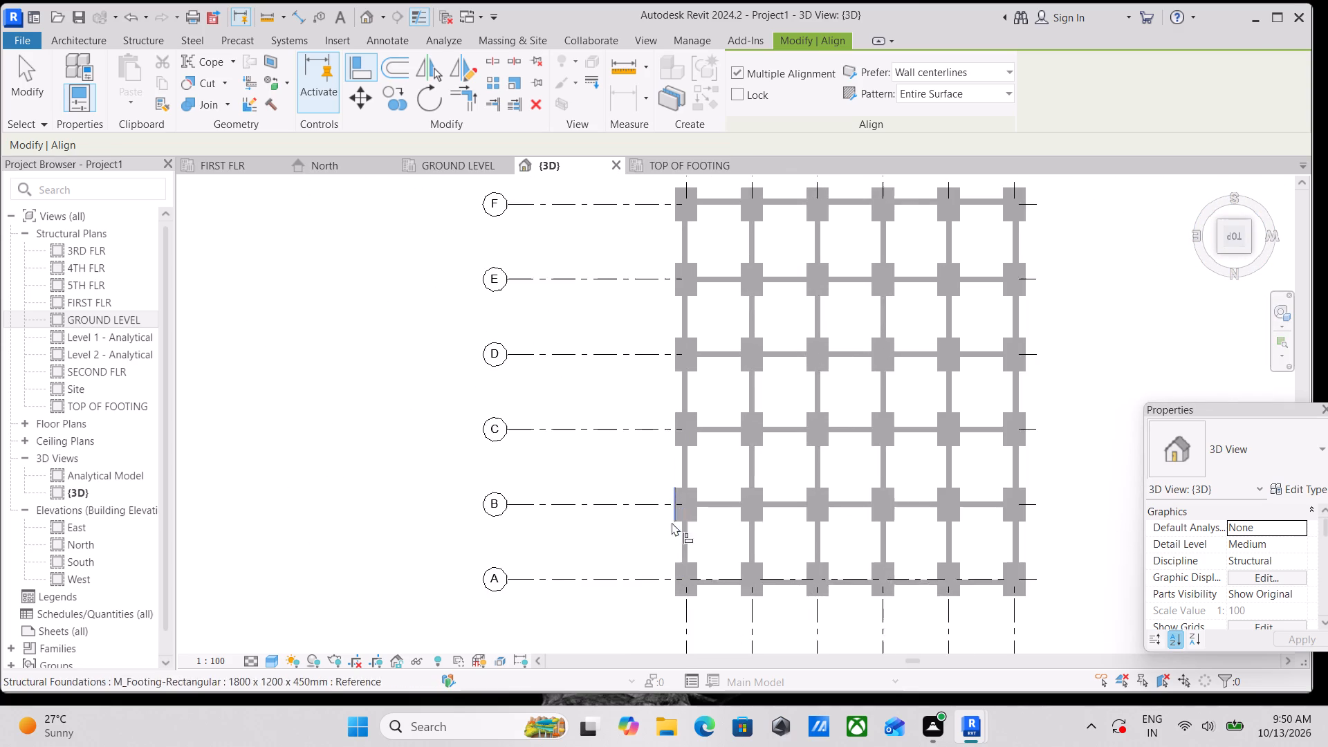
pyautogui.scroll(4, 667, 560)
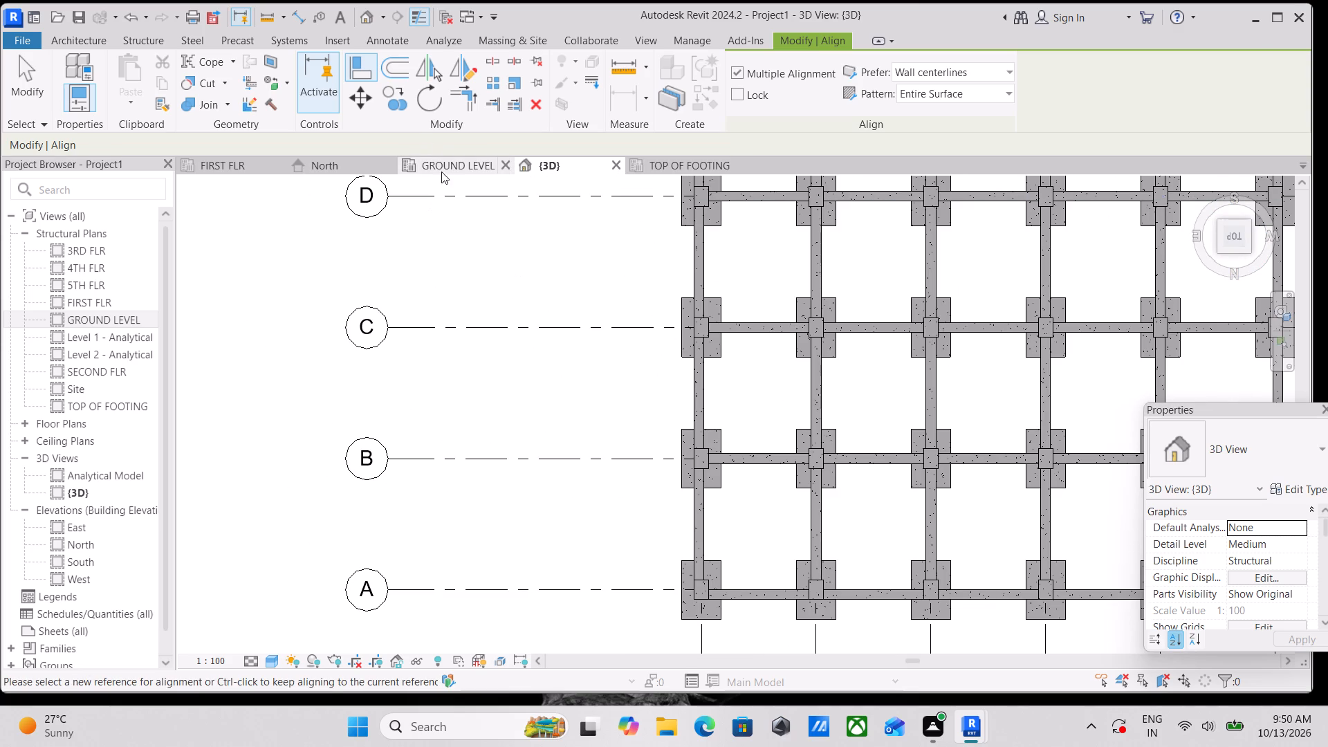
# In the TOP OF FOOTING plan, draw a short horizontal building section across a grid 1 footing, just below its column.
pyautogui.click(649, 156)
pyautogui.click(651, 166)
pyautogui.scroll(-1, 598, 406)
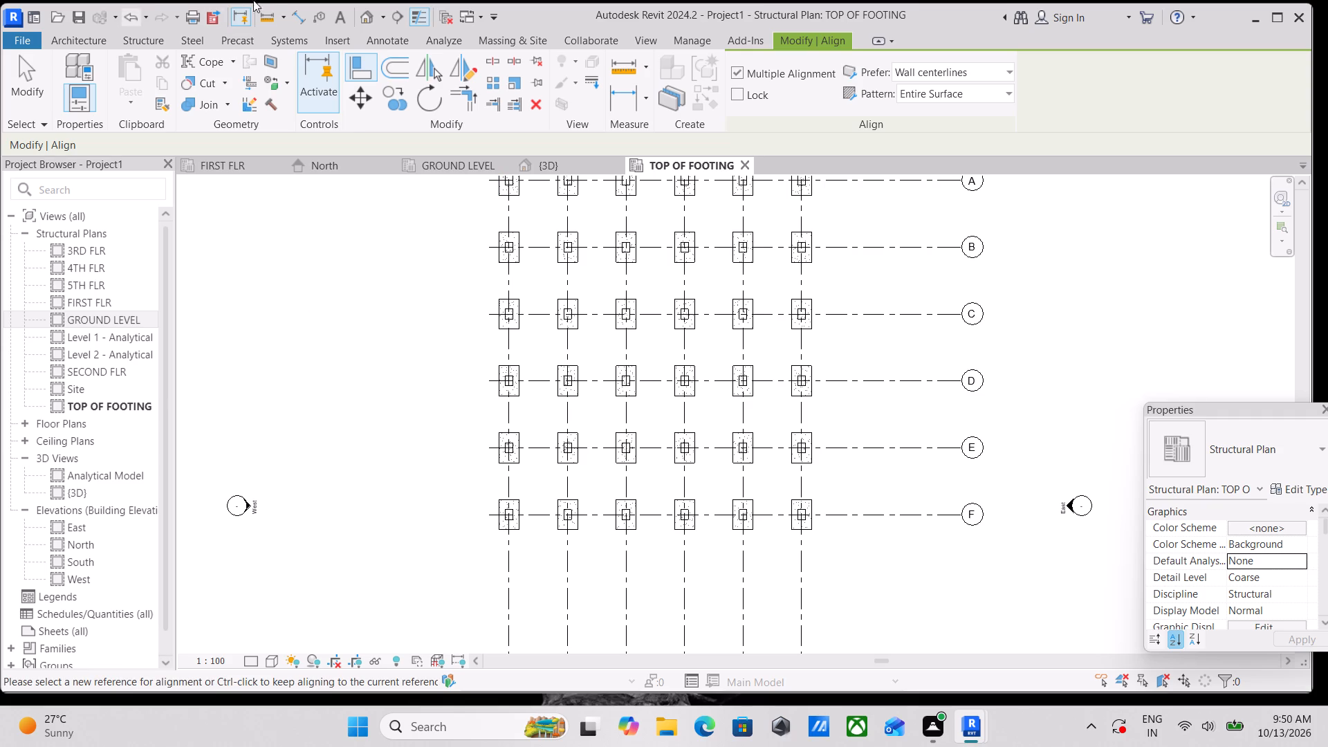
pyautogui.click(394, 13)
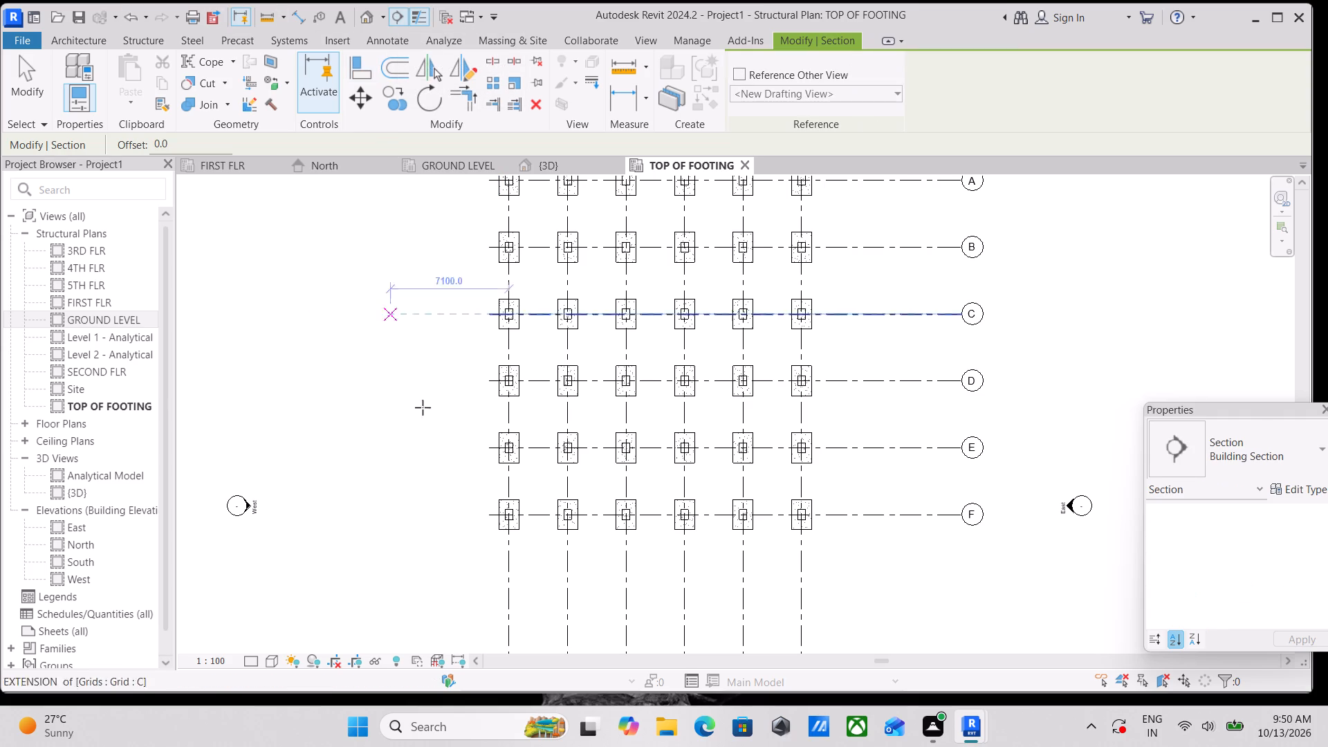
pyautogui.scroll(12, 483, 571)
pyautogui.click(459, 477)
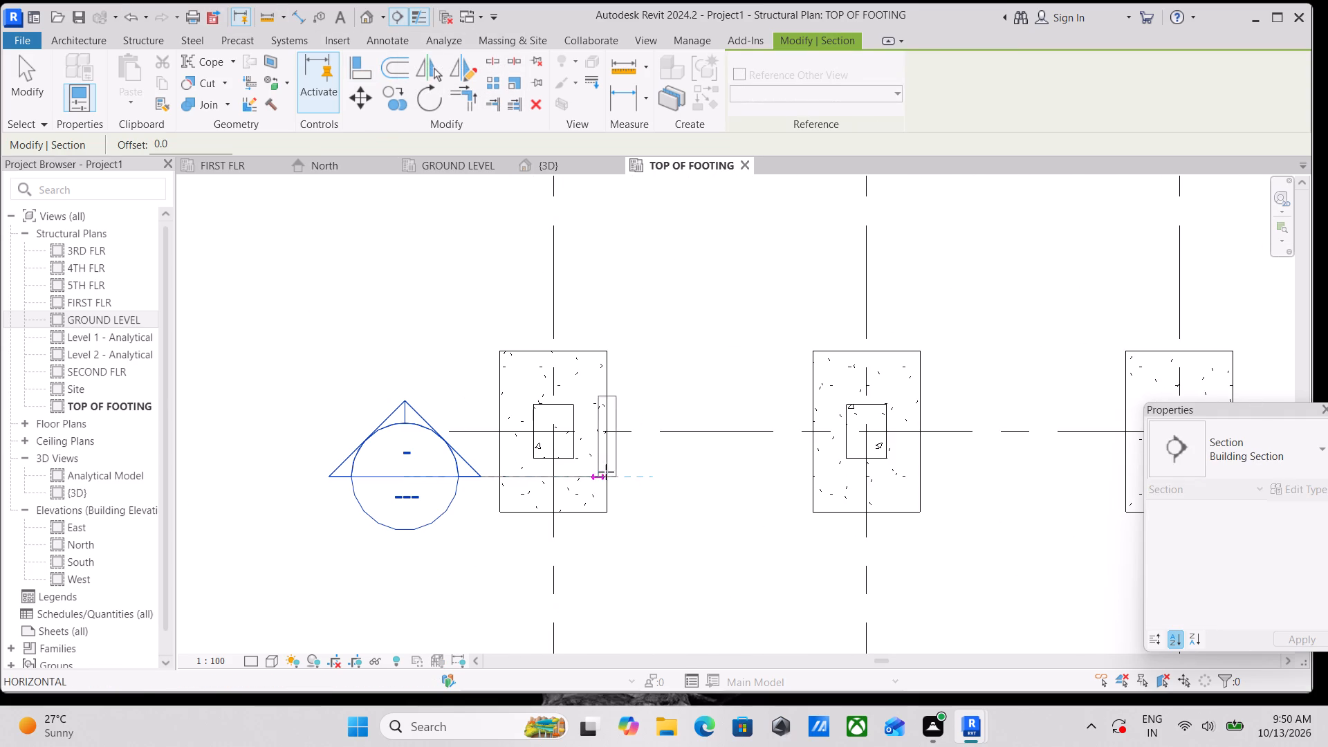
pyautogui.click(654, 467)
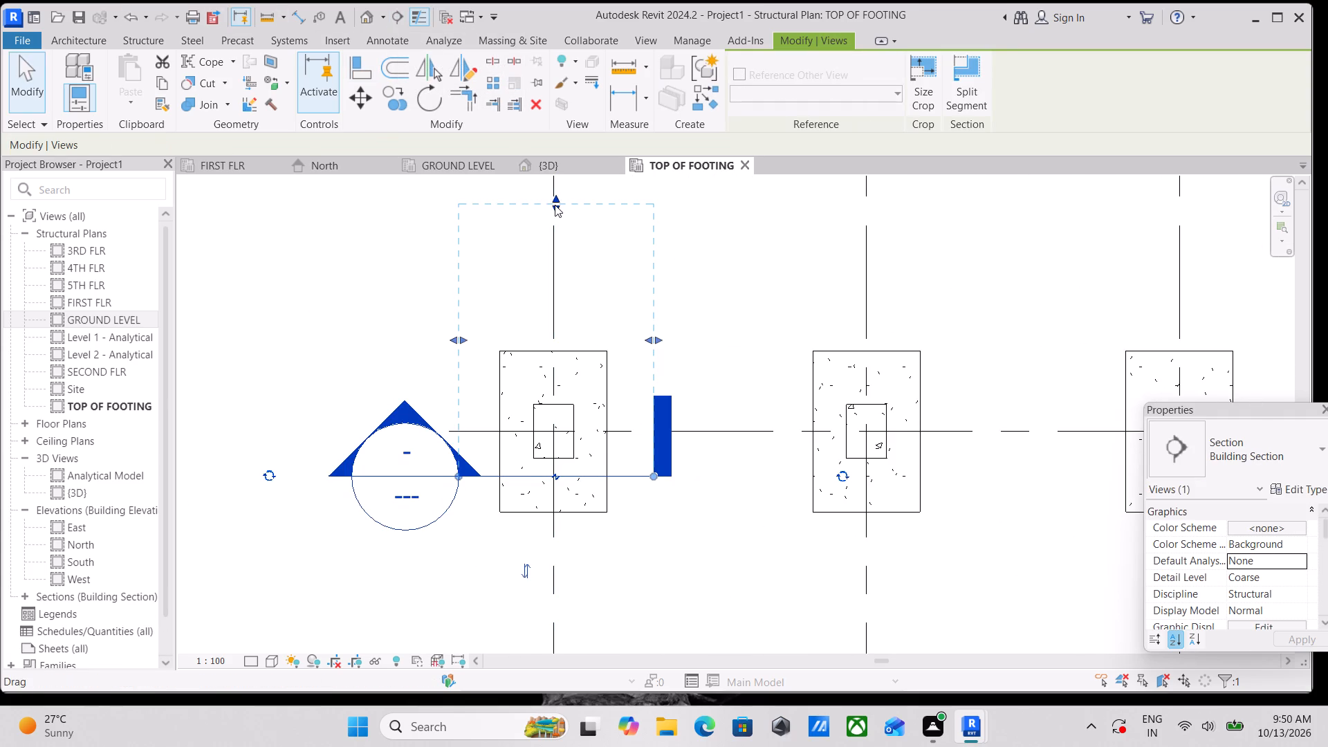
# Shorten the new section's view depth so it ends within the footing, just beyond the column.
pyautogui.moveTo(555, 205); pyautogui.dragTo(555, 357)
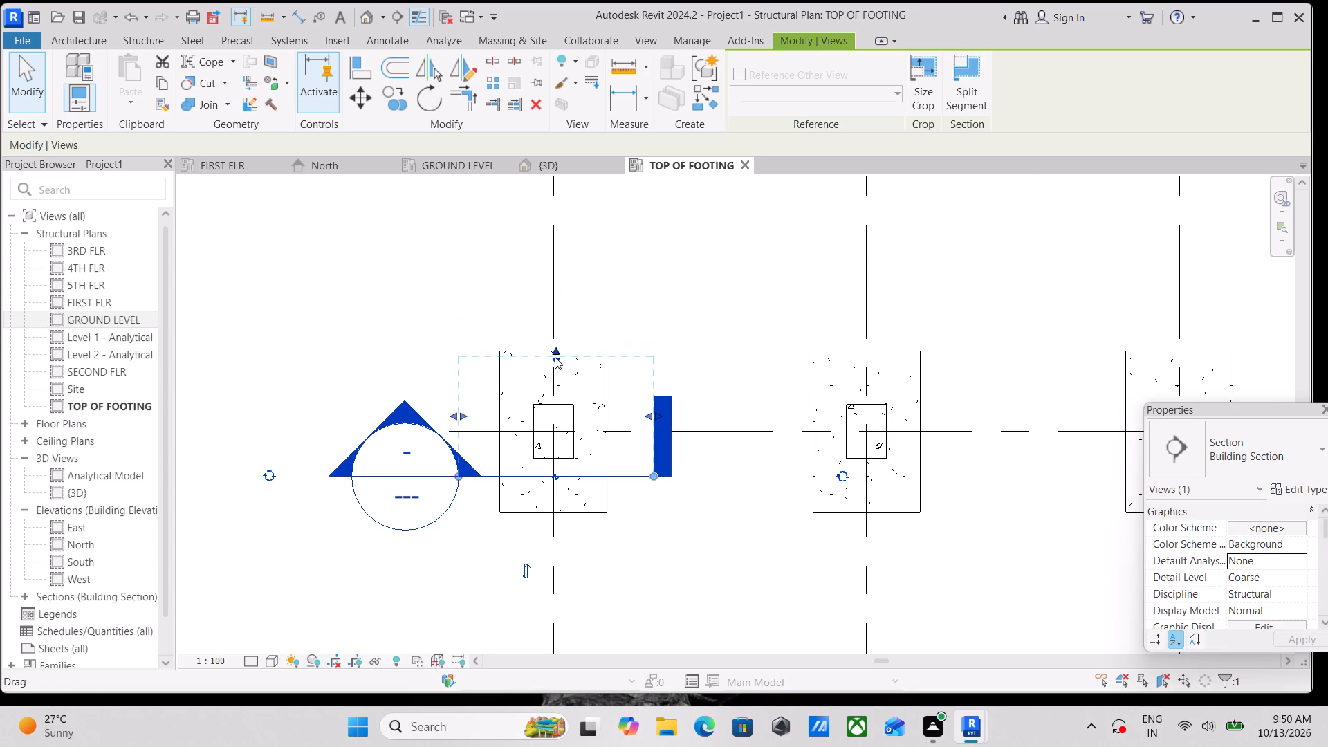
pyautogui.scroll(3, 555, 357)
pyautogui.moveTo(538, 420); pyautogui.dragTo(548, 336, button='middle')
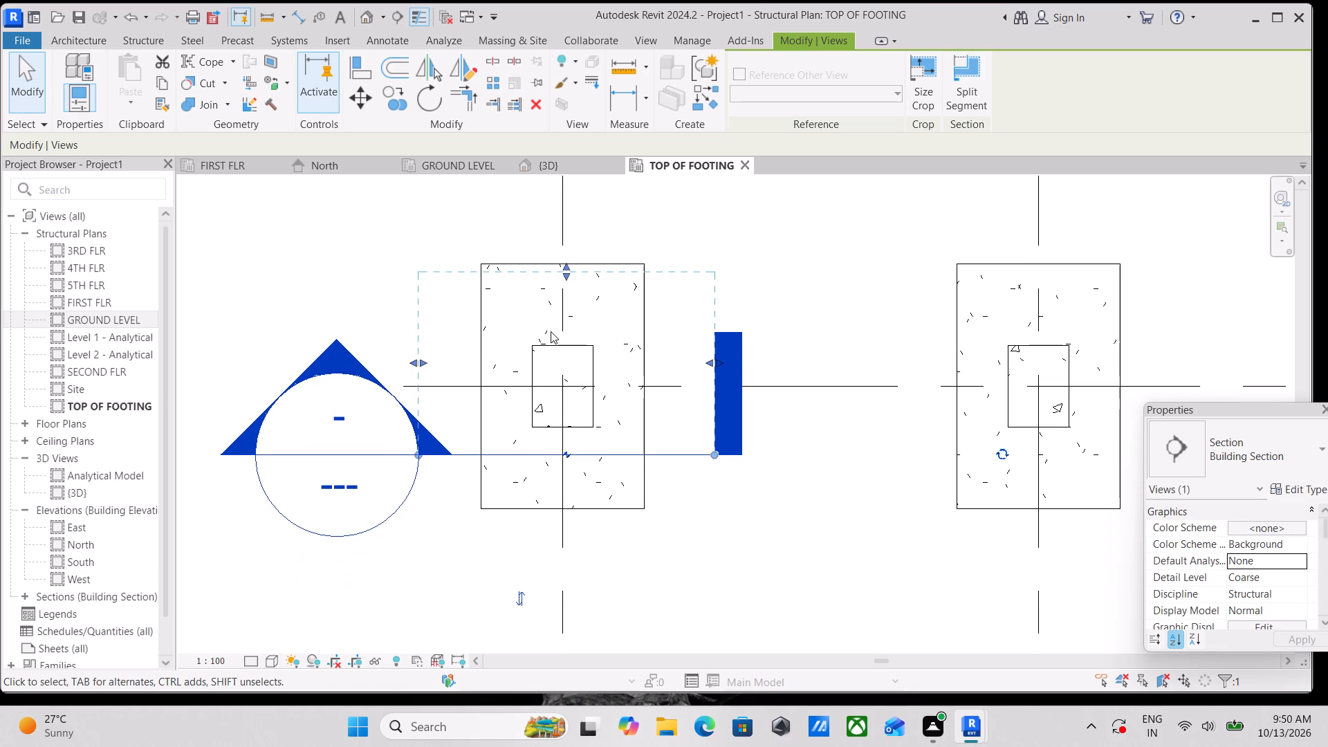
pyautogui.moveTo(567, 277); pyautogui.dragTo(564, 293)
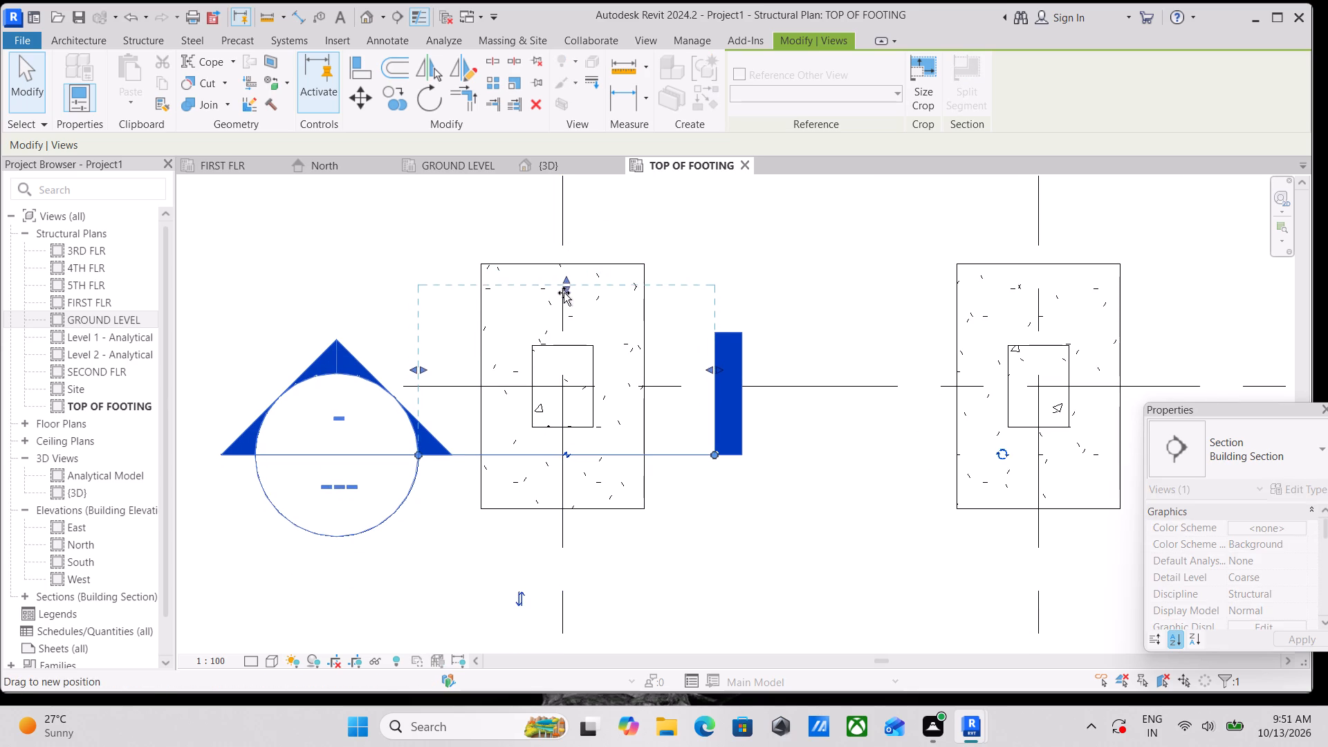
pyautogui.moveTo(564, 293); pyautogui.dragTo(564, 309)
# Open the view of the new section through the footing.
pyautogui.rightClick(564, 309)
pyautogui.click(598, 314)
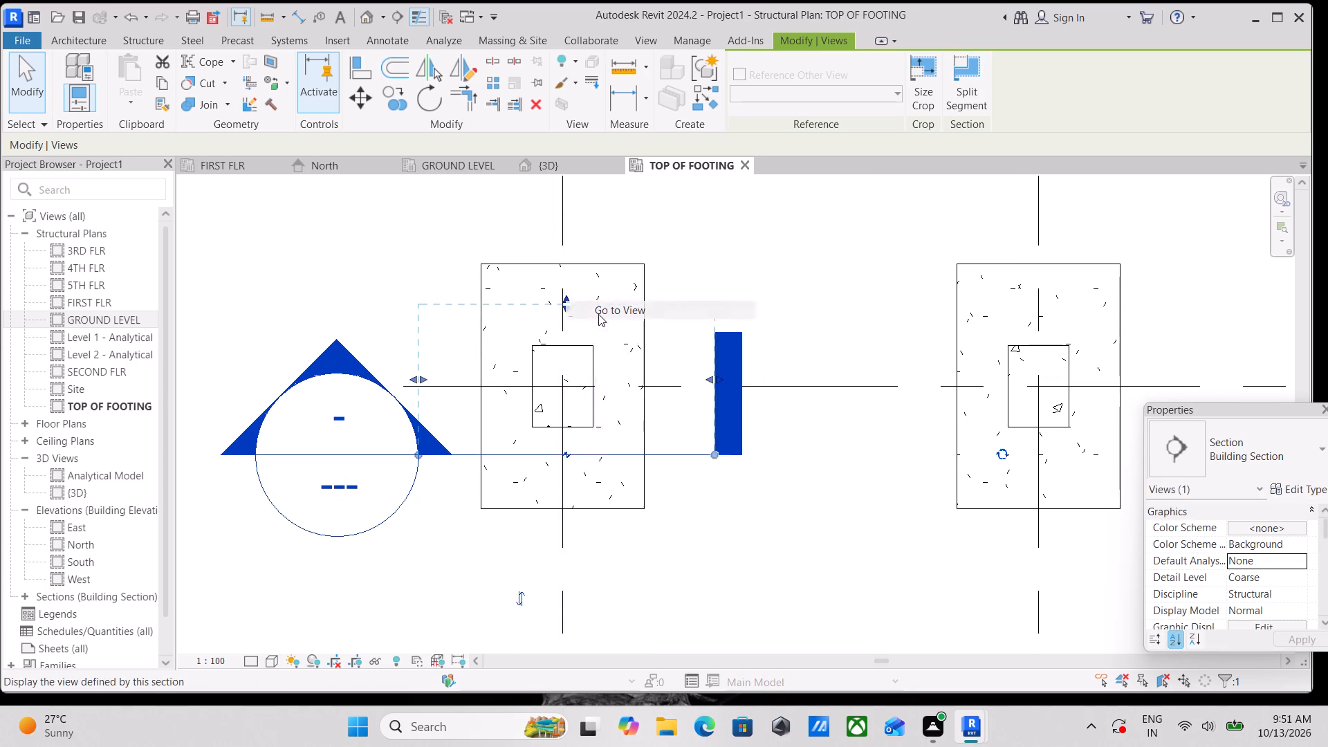
pyautogui.moveTo(666, 439); pyautogui.dragTo(657, 318, button='middle')
pyautogui.scroll(3, 696, 397)
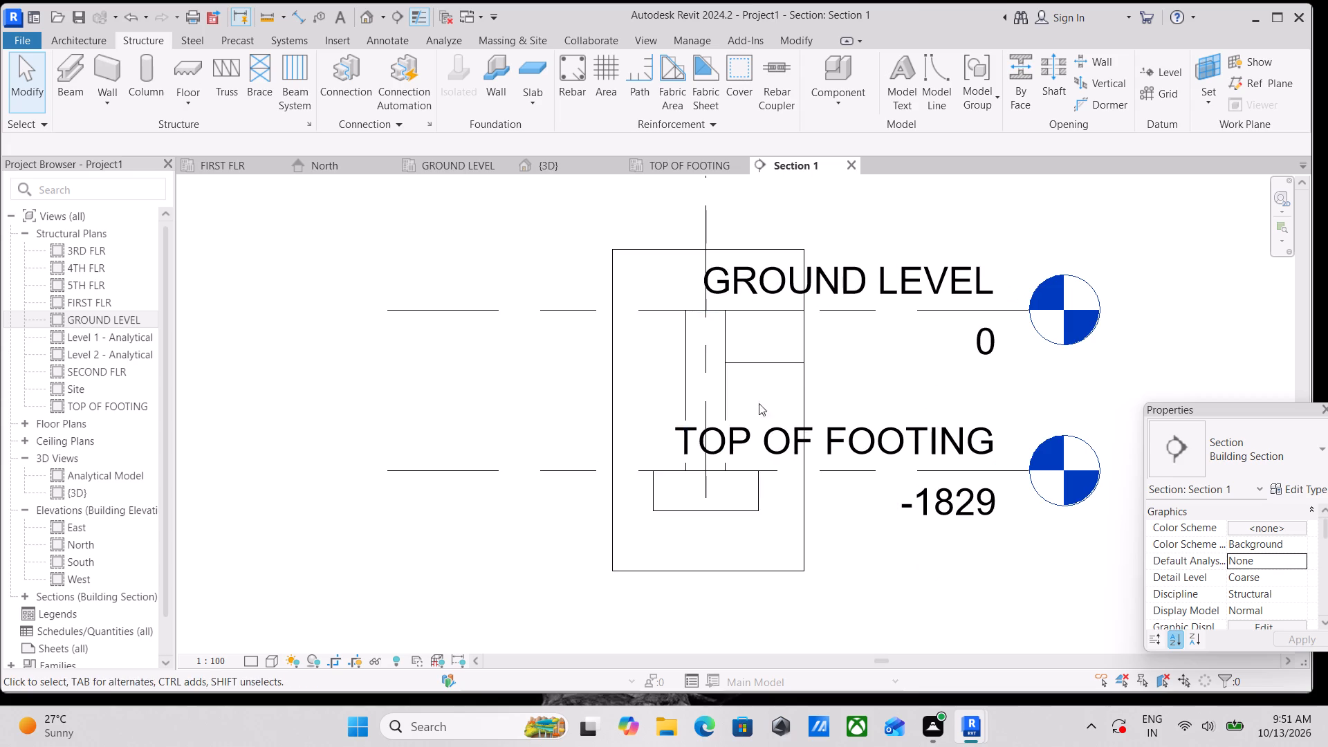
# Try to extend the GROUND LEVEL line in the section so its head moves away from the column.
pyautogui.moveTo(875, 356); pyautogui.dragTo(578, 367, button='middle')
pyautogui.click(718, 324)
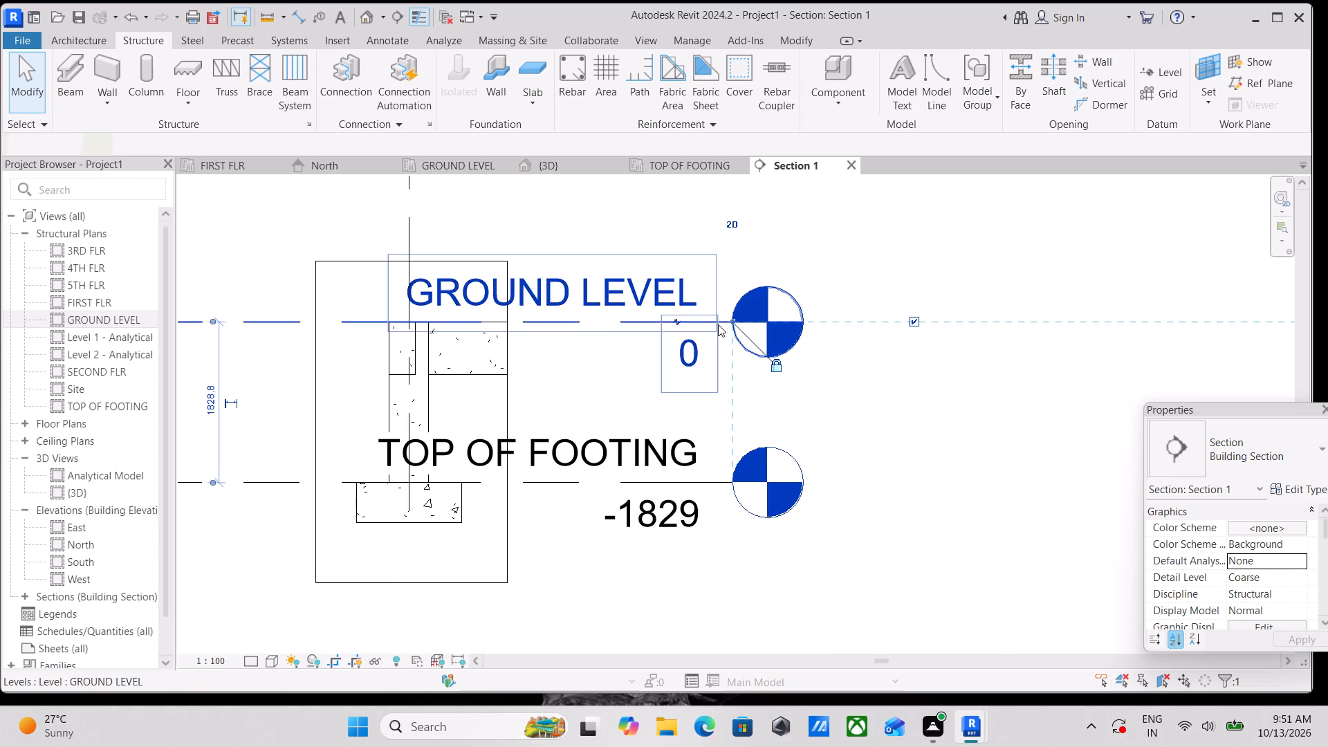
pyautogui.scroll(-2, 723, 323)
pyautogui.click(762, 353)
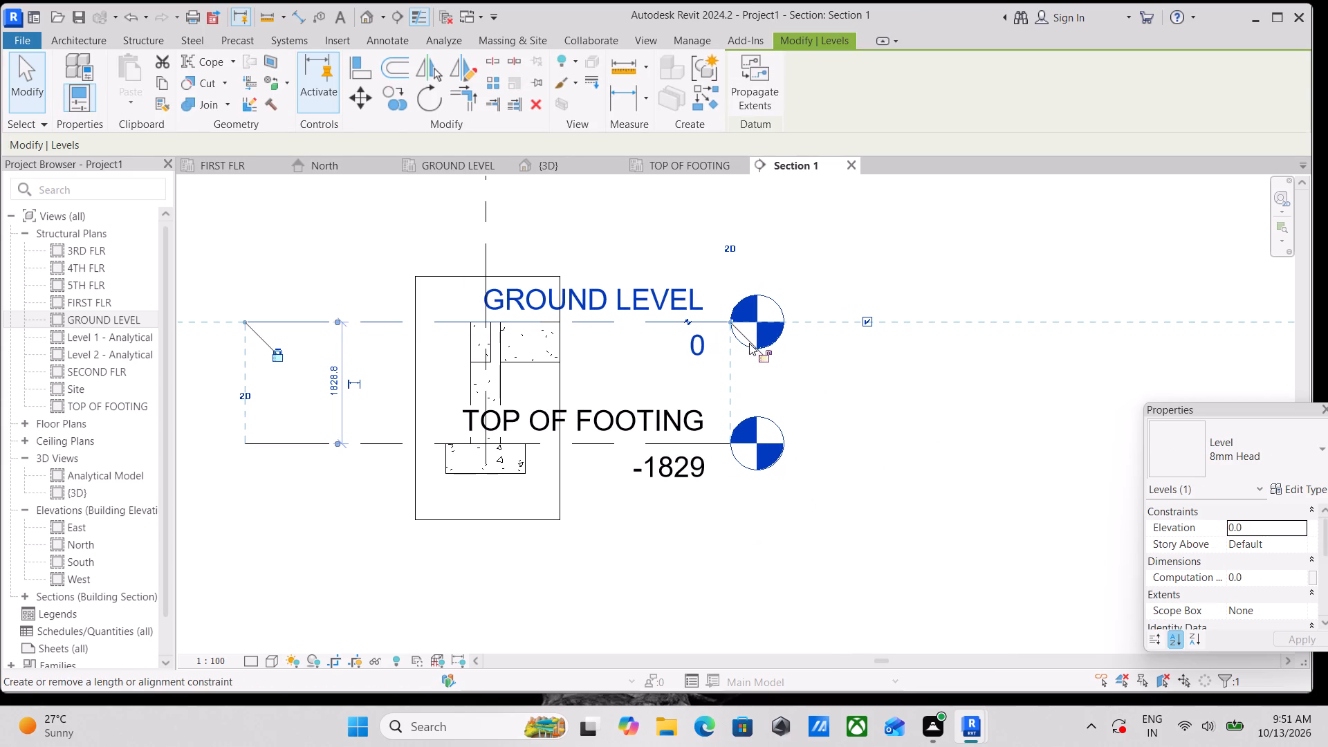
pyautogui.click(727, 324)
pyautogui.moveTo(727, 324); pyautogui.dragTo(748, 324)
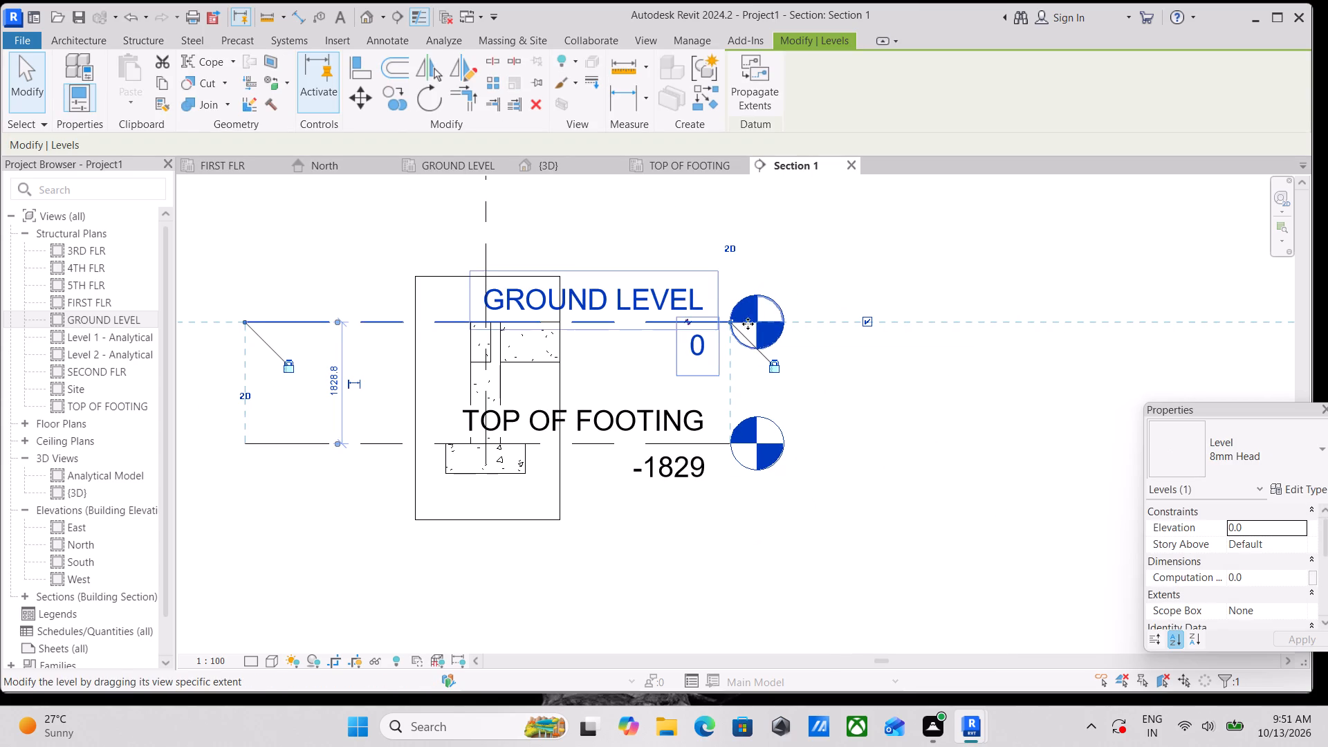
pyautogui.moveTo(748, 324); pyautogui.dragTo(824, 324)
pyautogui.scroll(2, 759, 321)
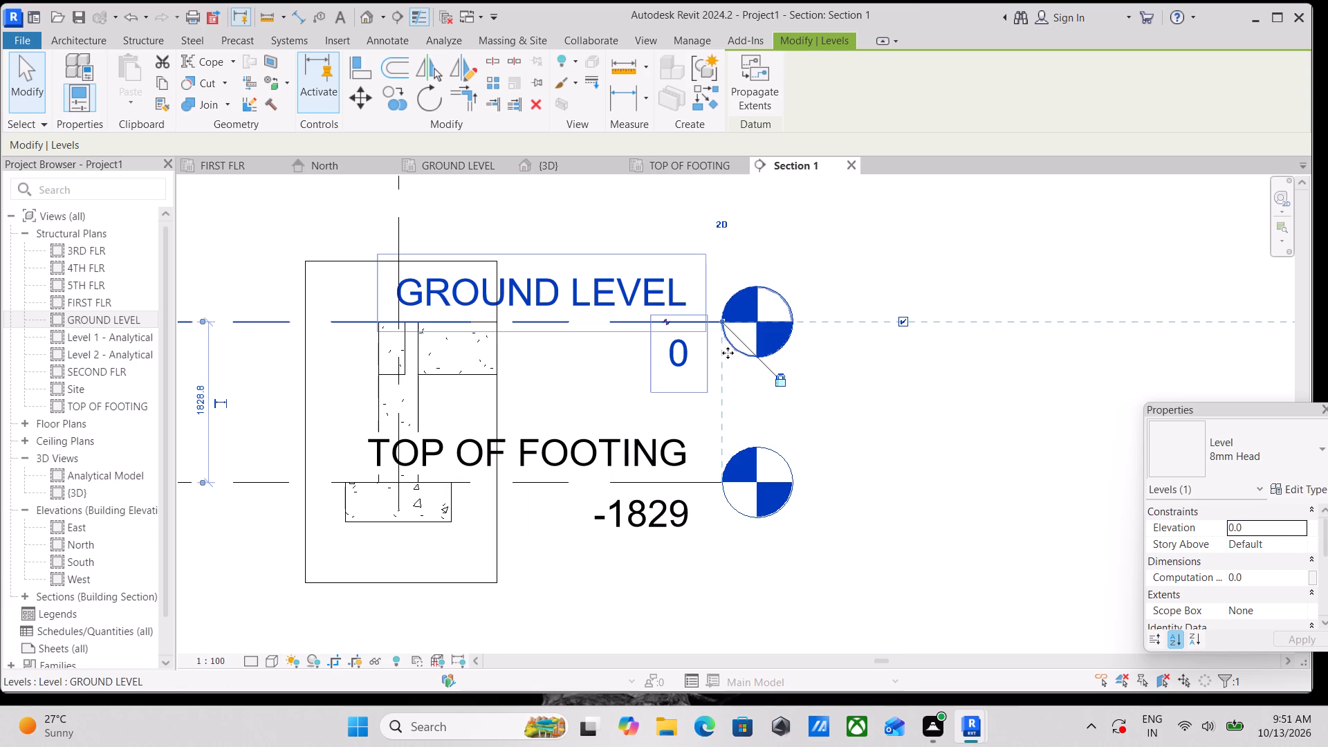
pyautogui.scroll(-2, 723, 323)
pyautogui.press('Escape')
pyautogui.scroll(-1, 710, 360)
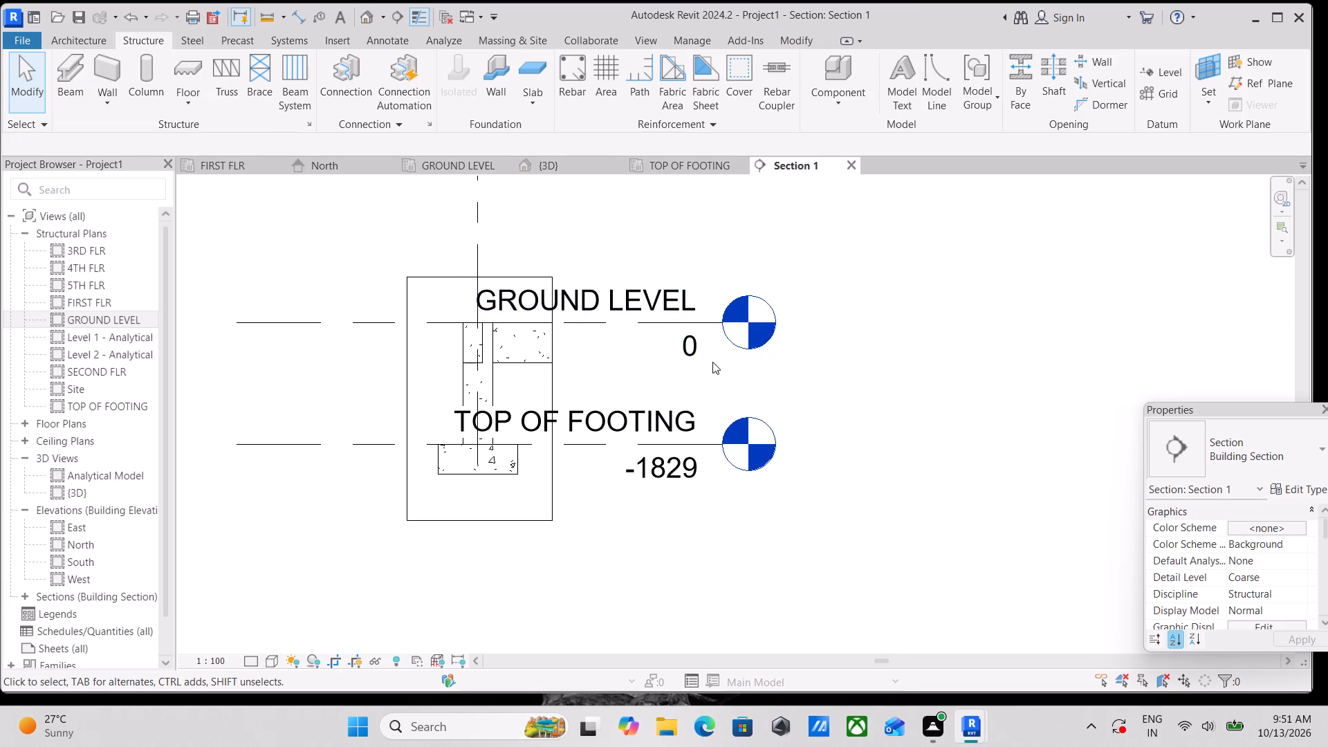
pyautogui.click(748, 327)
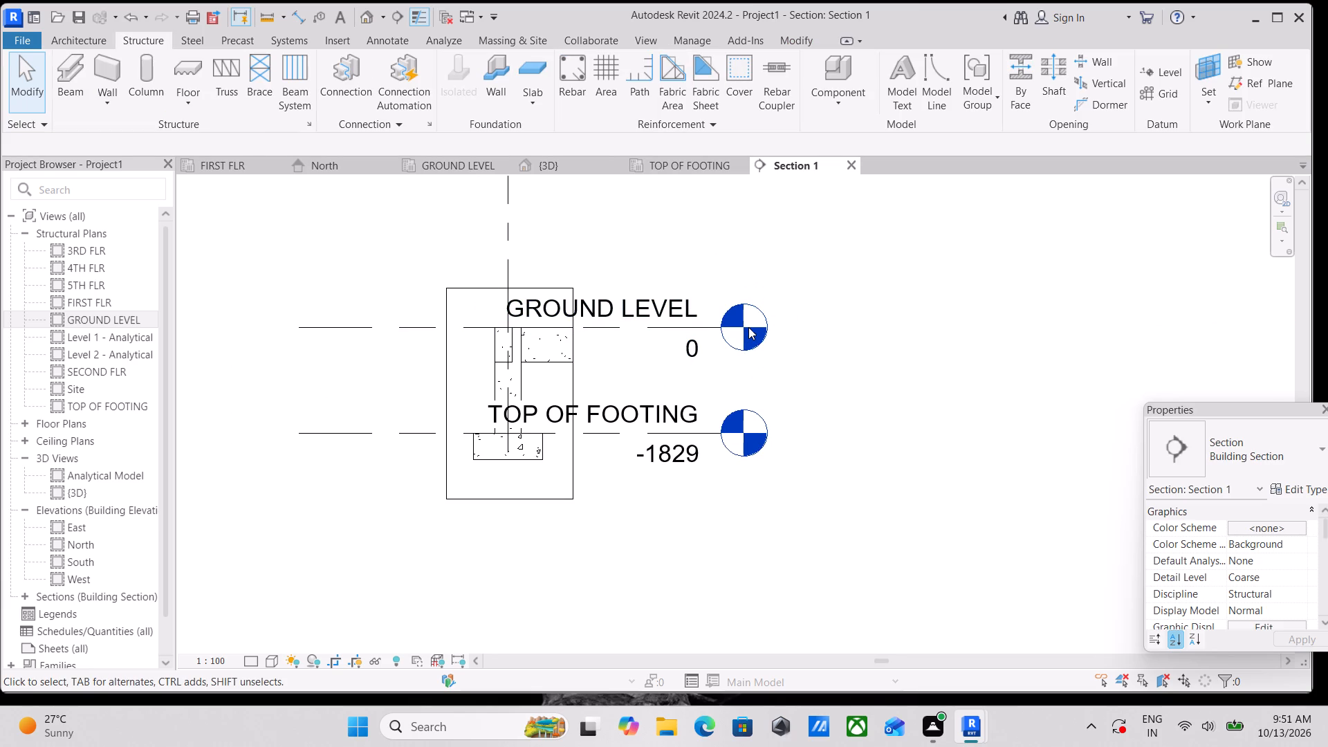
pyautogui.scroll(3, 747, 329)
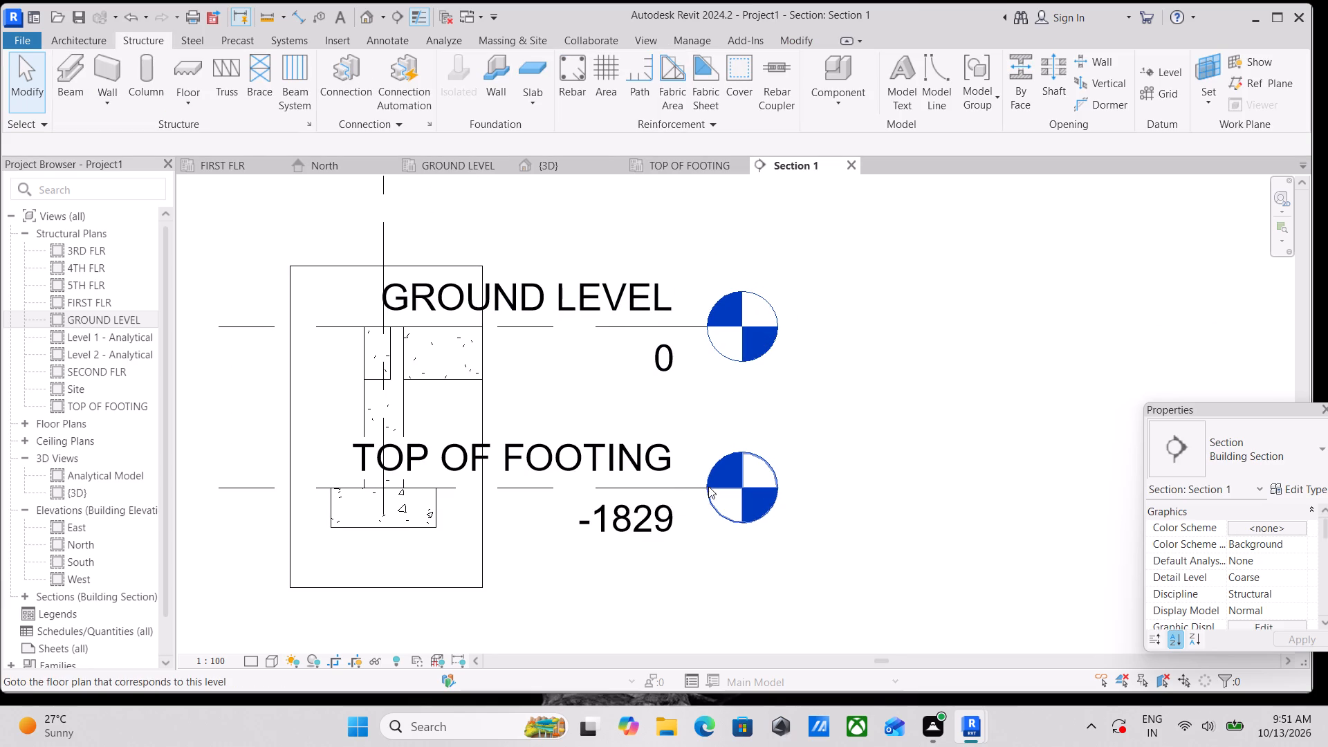
# Extend the TOP OF FOOTING level line in the section so its head and label sit well clear of the footing.
pyautogui.click(697, 490)
pyautogui.scroll(-2, 703, 488)
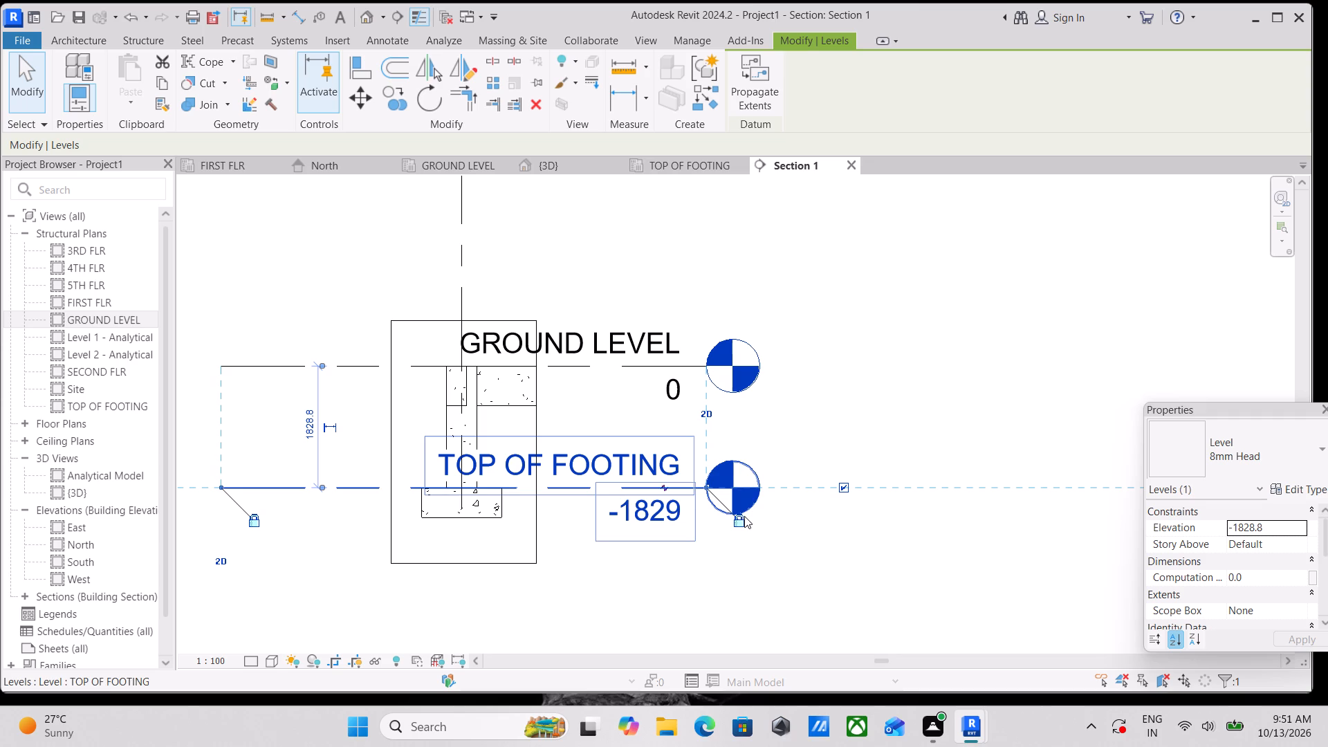
pyautogui.click(744, 516)
pyautogui.click(349, 491)
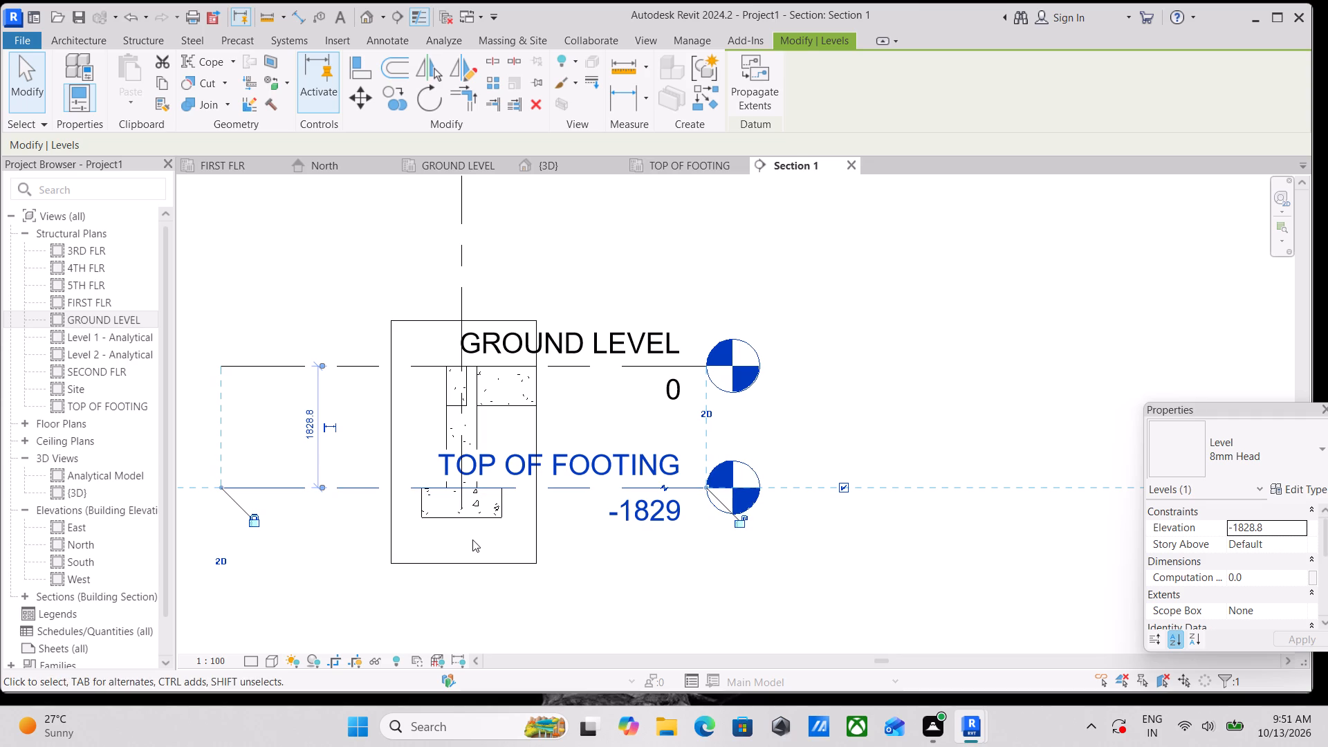
pyautogui.click(356, 493)
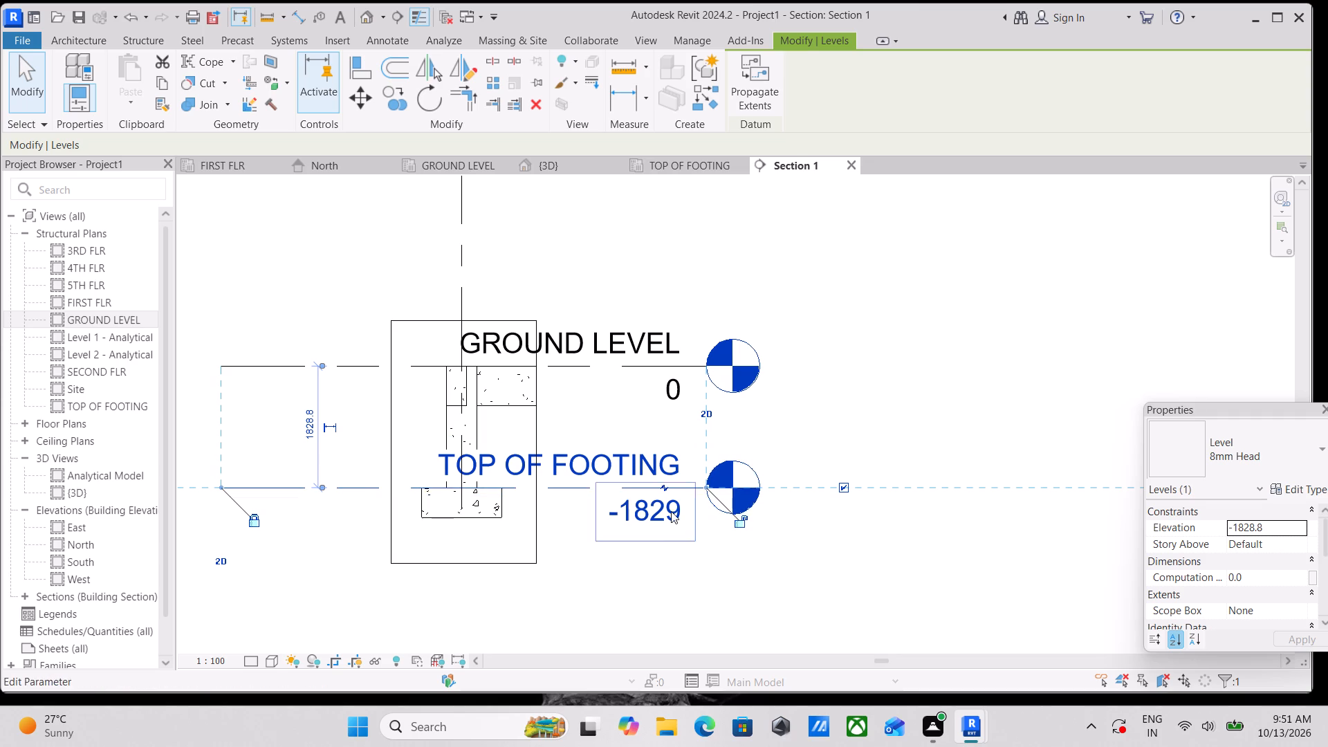
pyautogui.scroll(4, 698, 501)
pyautogui.click(697, 481)
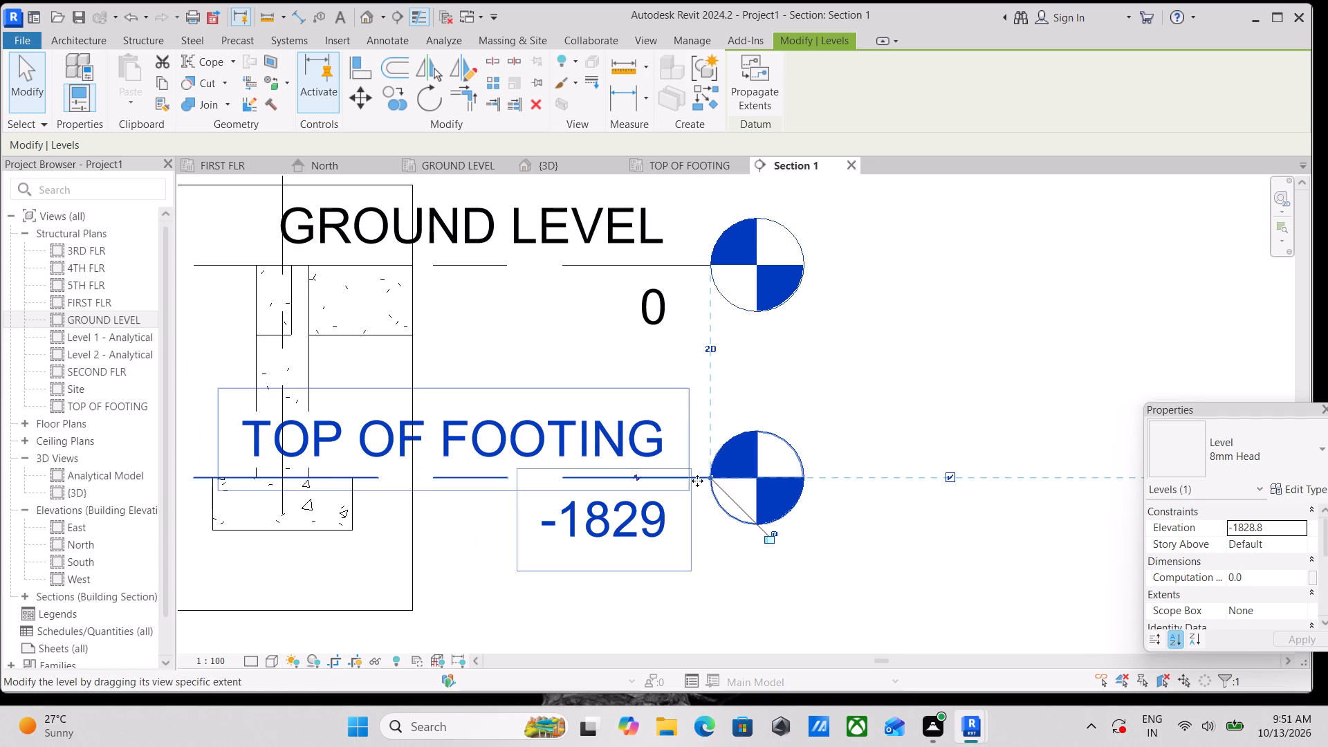
pyautogui.moveTo(697, 481); pyautogui.dragTo(708, 477)
pyautogui.moveTo(710, 479); pyautogui.dragTo(728, 479)
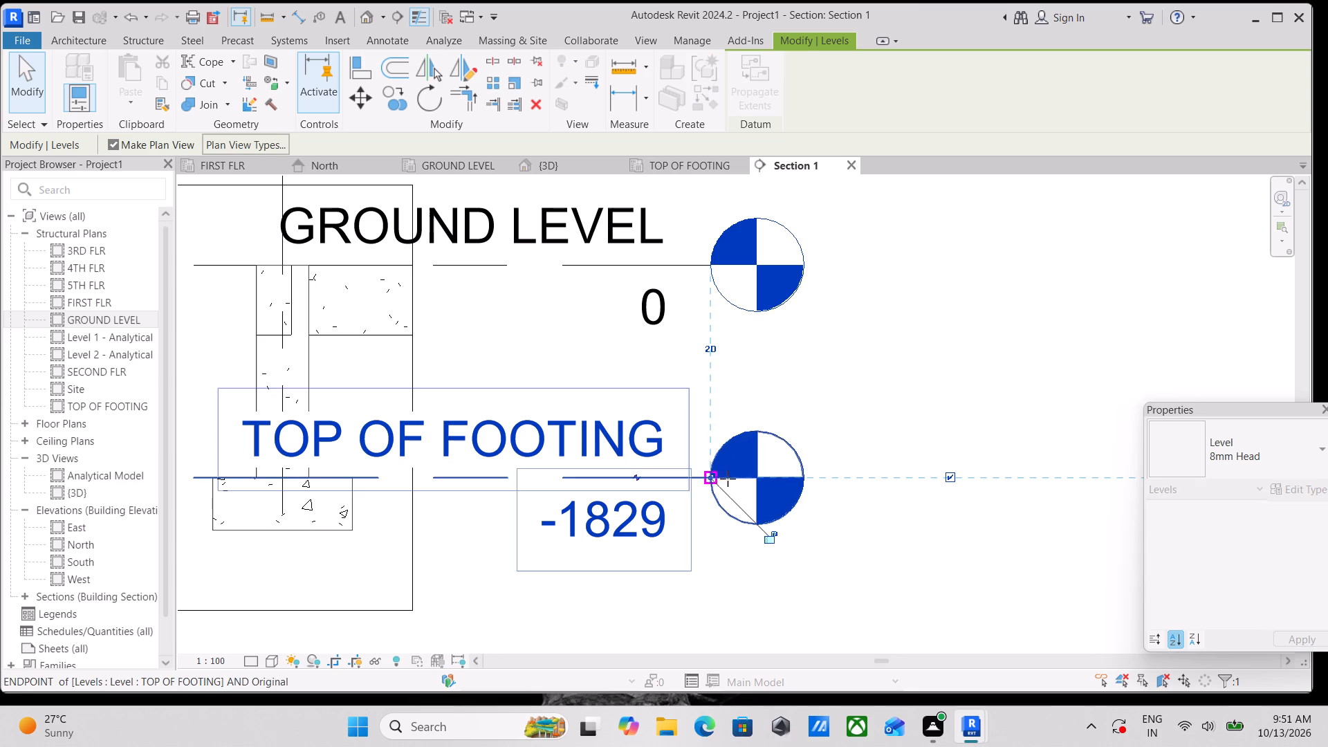
pyautogui.moveTo(728, 479); pyautogui.dragTo(1032, 490)
pyautogui.scroll(-2, 1033, 490)
pyautogui.moveTo(1033, 490); pyautogui.dragTo(694, 493, button='middle')
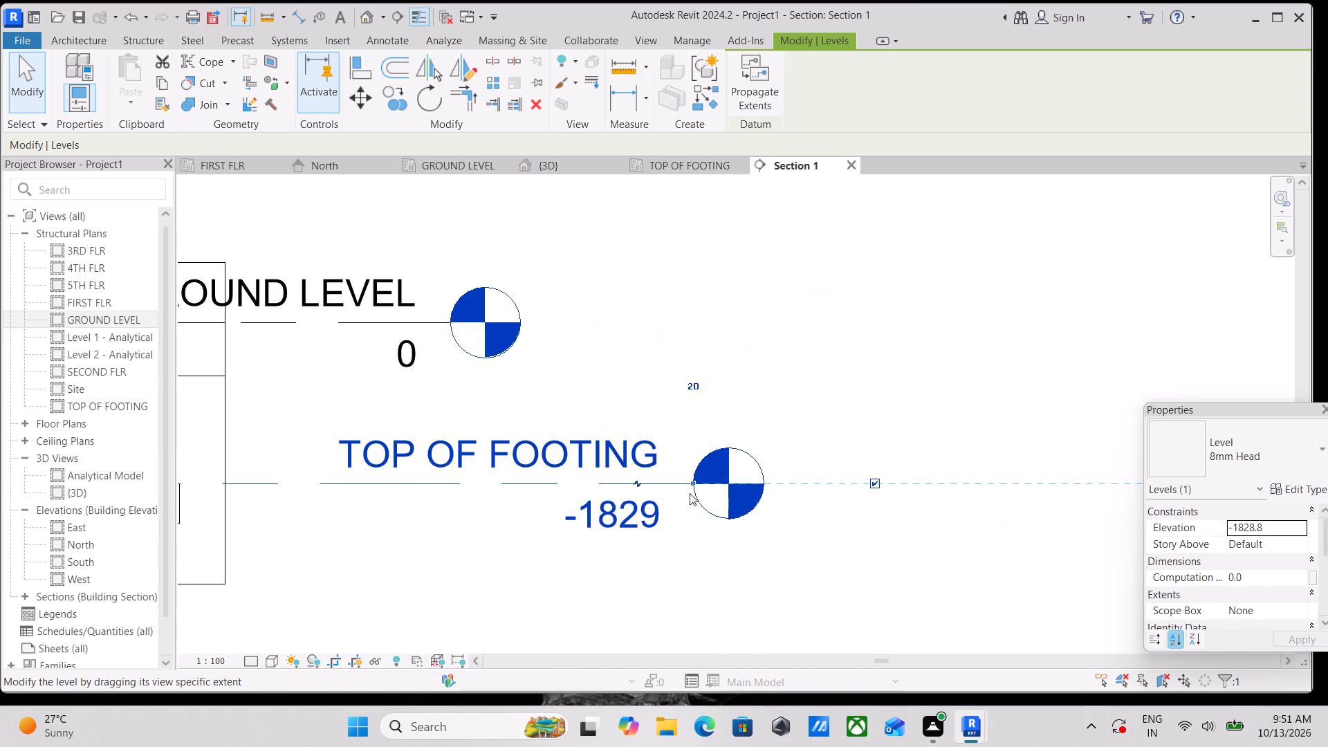
pyautogui.scroll(2, 689, 493)
pyautogui.moveTo(695, 481); pyautogui.dragTo(793, 478)
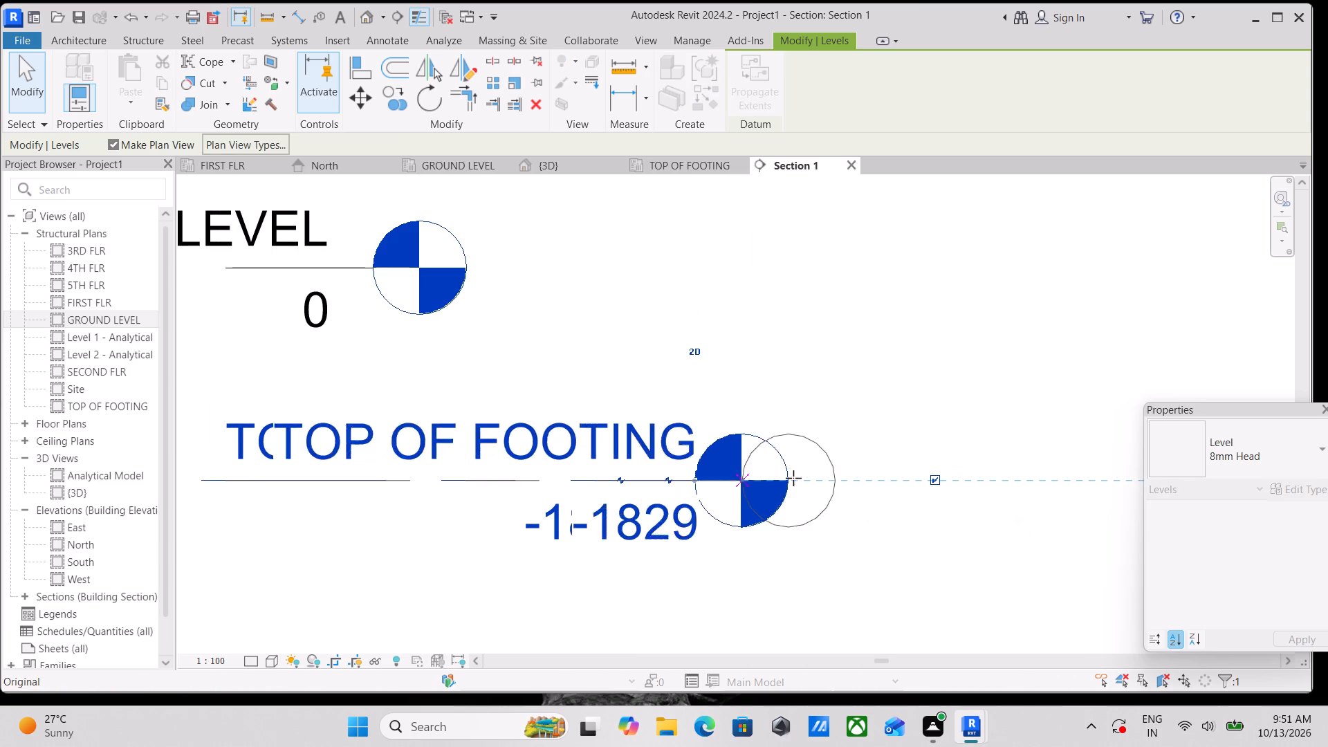
pyautogui.moveTo(793, 478); pyautogui.dragTo(1048, 469)
pyautogui.scroll(-5, 874, 385)
# Extend the GROUND LEVEL line clear of the column until its head aligns with the TOP OF FOOTING level head.
pyautogui.moveTo(692, 286); pyautogui.dragTo(754, 282, button='middle')
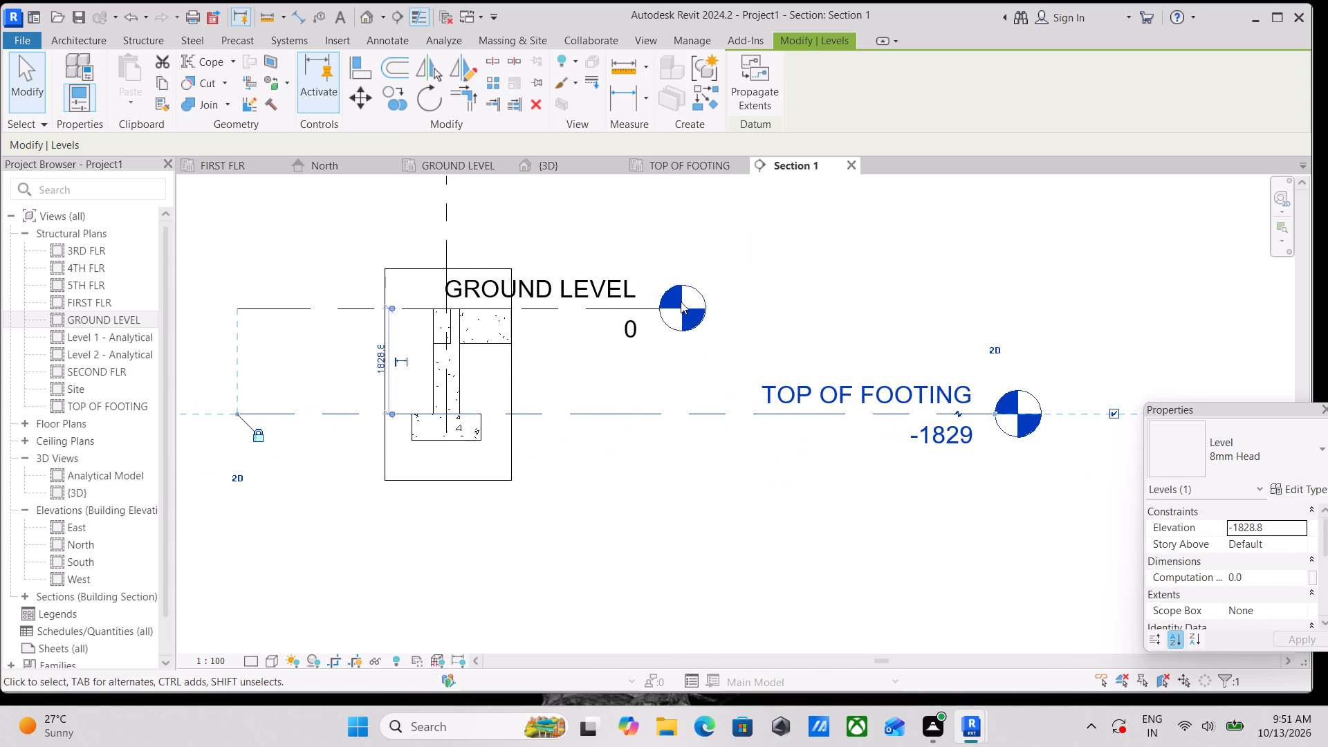
pyautogui.click(646, 308)
pyautogui.scroll(7, 646, 308)
pyautogui.moveTo(675, 304); pyautogui.dragTo(1151, 279)
pyautogui.scroll(-3, 1151, 276)
pyautogui.moveTo(1151, 276); pyautogui.dragTo(928, 324, button='middle')
pyautogui.scroll(1, 946, 338)
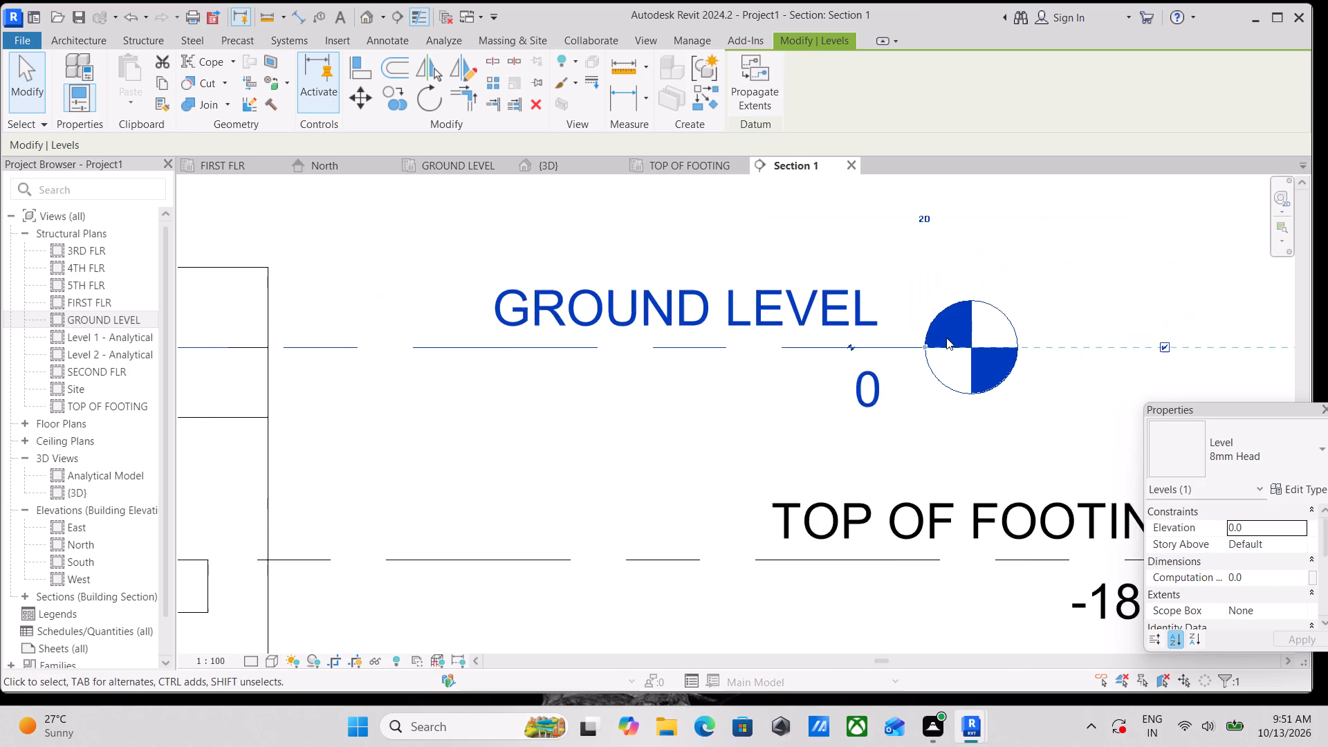
pyautogui.scroll(1, 946, 338)
pyautogui.moveTo(921, 345); pyautogui.dragTo(1143, 347)
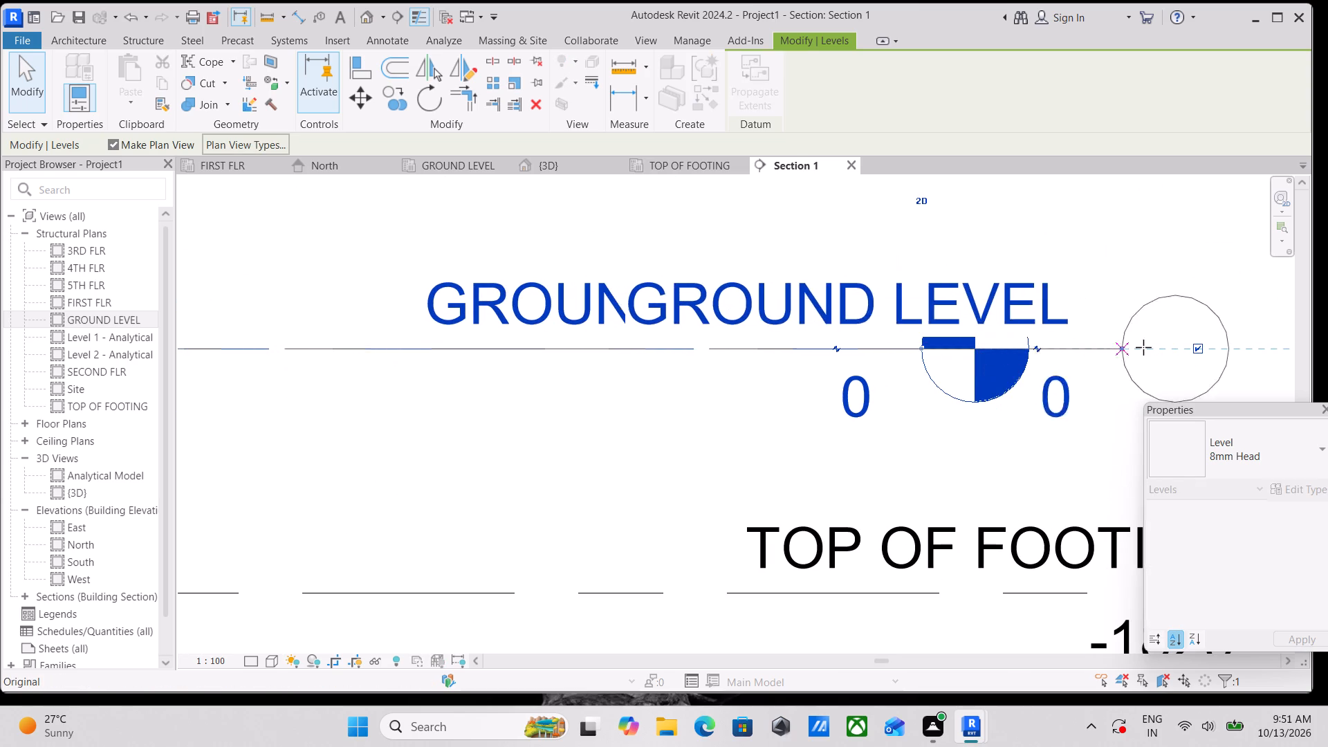
pyautogui.moveTo(1143, 347); pyautogui.dragTo(1188, 338)
pyautogui.scroll(-2, 1184, 333)
pyautogui.moveTo(1184, 333); pyautogui.dragTo(1024, 329, button='middle')
pyautogui.scroll(2, 1029, 330)
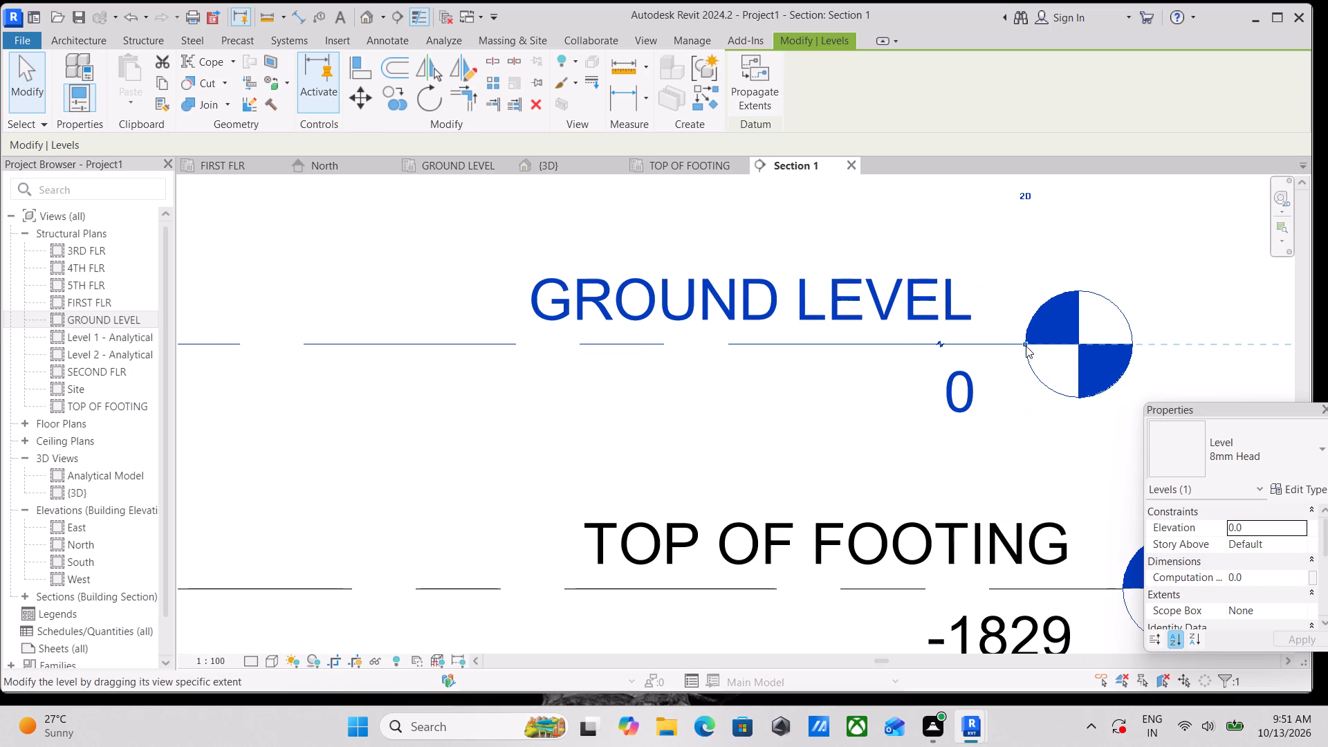
pyautogui.moveTo(1025, 346); pyautogui.dragTo(1116, 349)
pyautogui.scroll(-4, 919, 387)
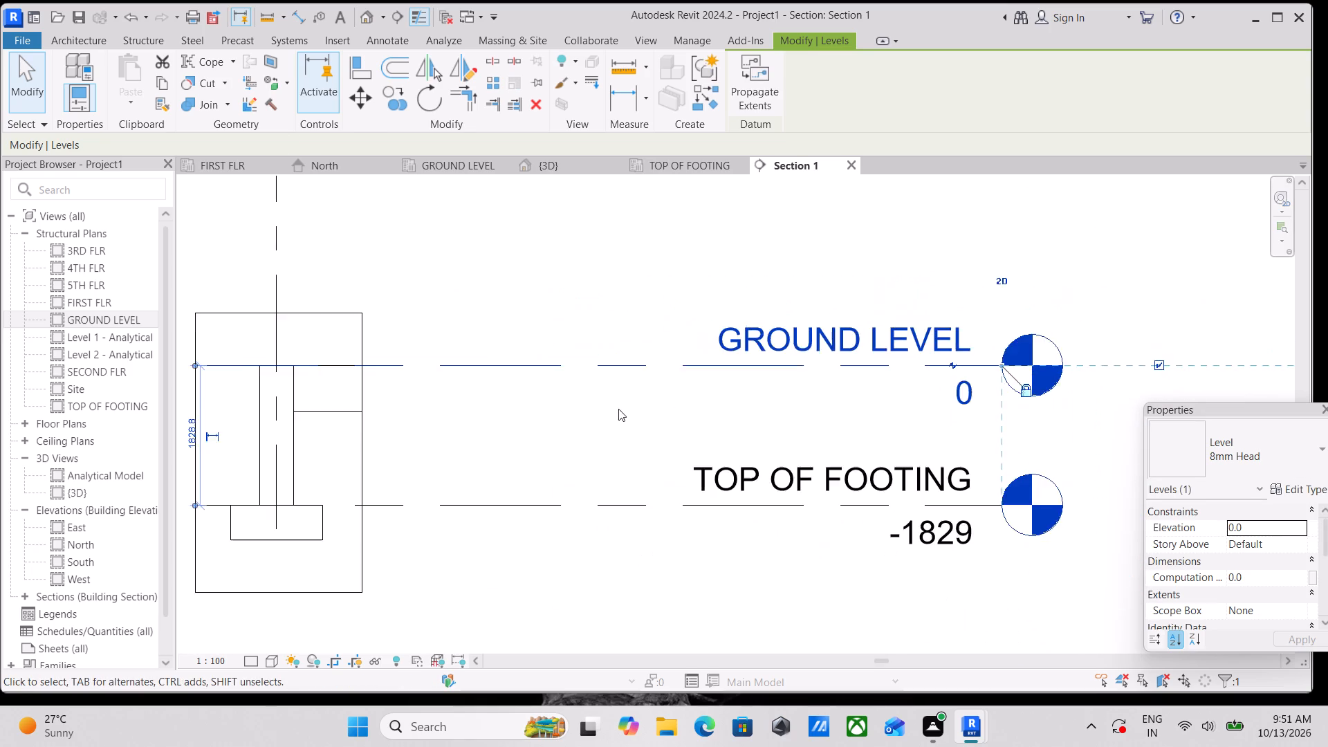
# Start rebar placement for the footing and column section with the default hook settings, using the 16M bar type.
pyautogui.scroll(-1, 618, 409)
pyautogui.moveTo(618, 409); pyautogui.dragTo(1019, 355, button='middle')
pyautogui.scroll(3, 692, 425)
pyautogui.scroll(4, 764, 426)
pyautogui.moveTo(771, 387); pyautogui.dragTo(788, 419, button='middle')
pyautogui.moveTo(807, 416); pyautogui.dragTo(843, 423, button='middle')
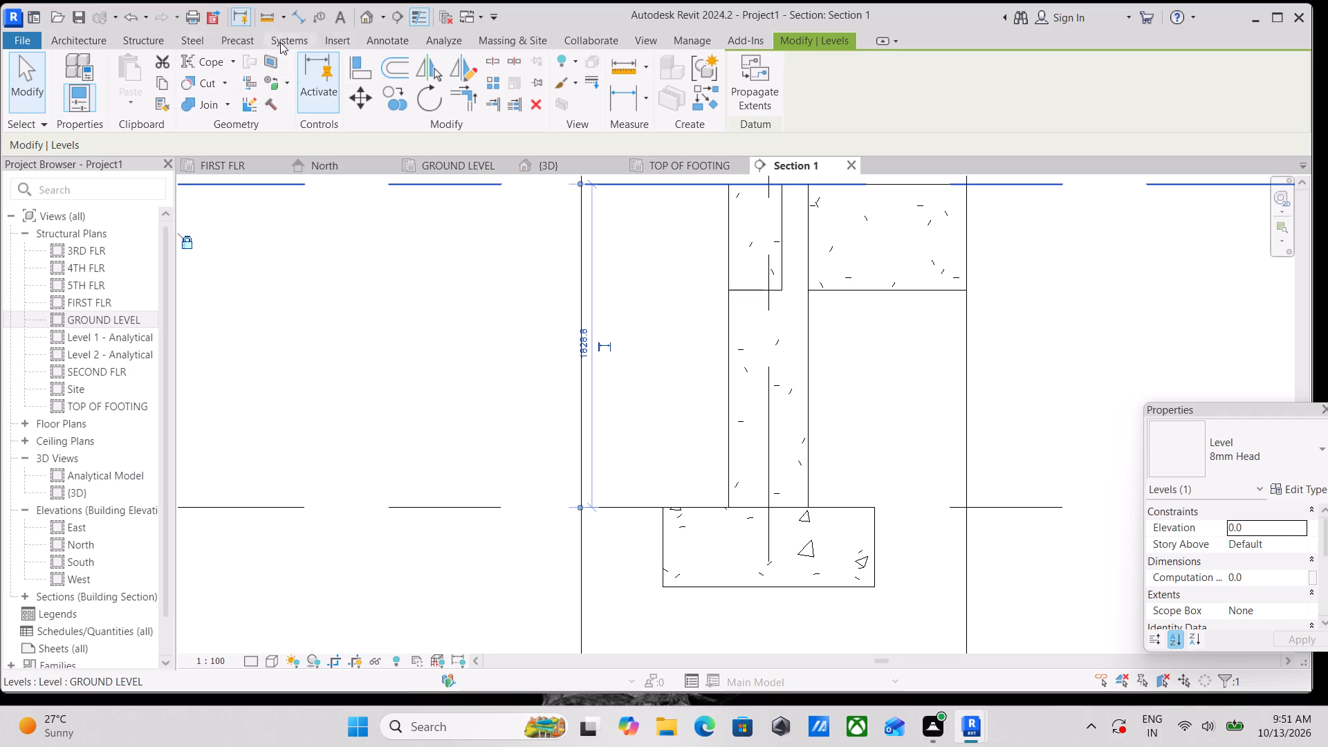
pyautogui.click(152, 38)
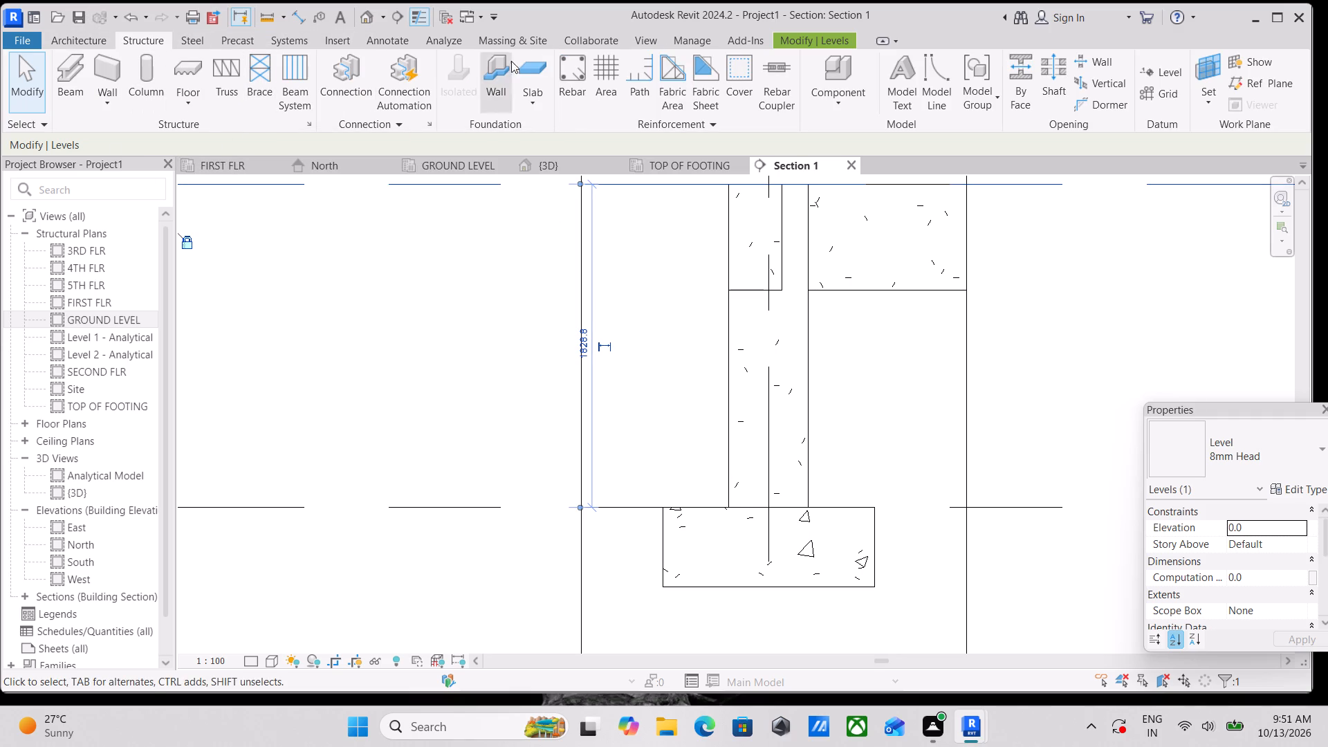
pyautogui.click(585, 85)
pyautogui.click(701, 395)
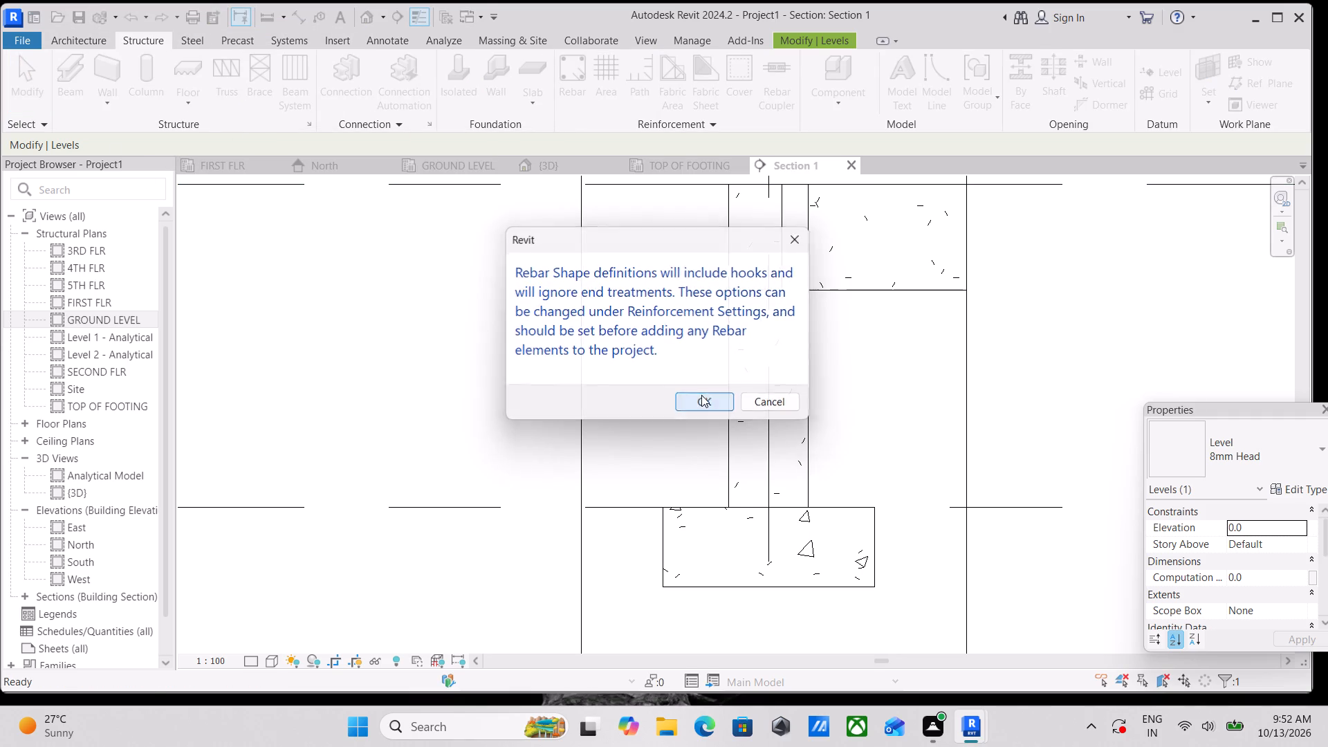
pyautogui.scroll(-1, 901, 341)
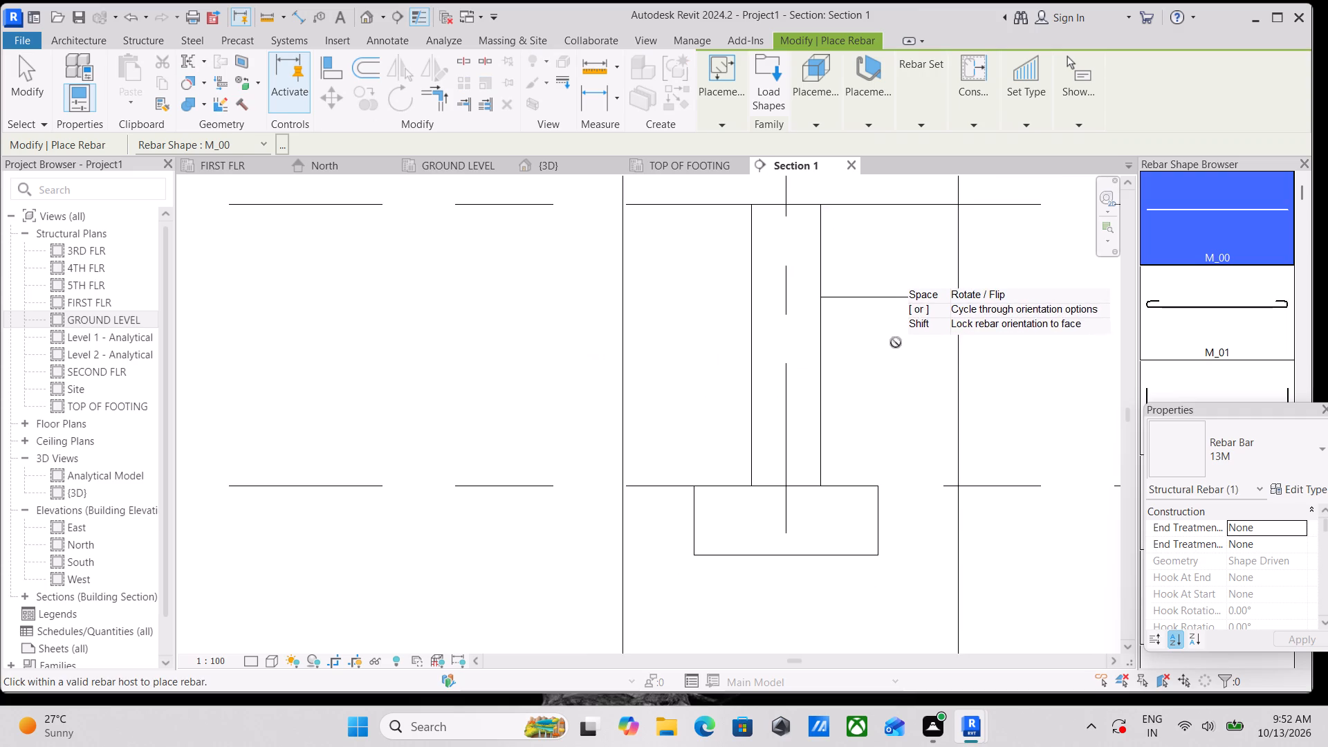
pyautogui.moveTo(883, 336); pyautogui.dragTo(587, 304, button='middle')
pyautogui.scroll(-1, 850, 324)
pyautogui.scroll(-3, 1243, 351)
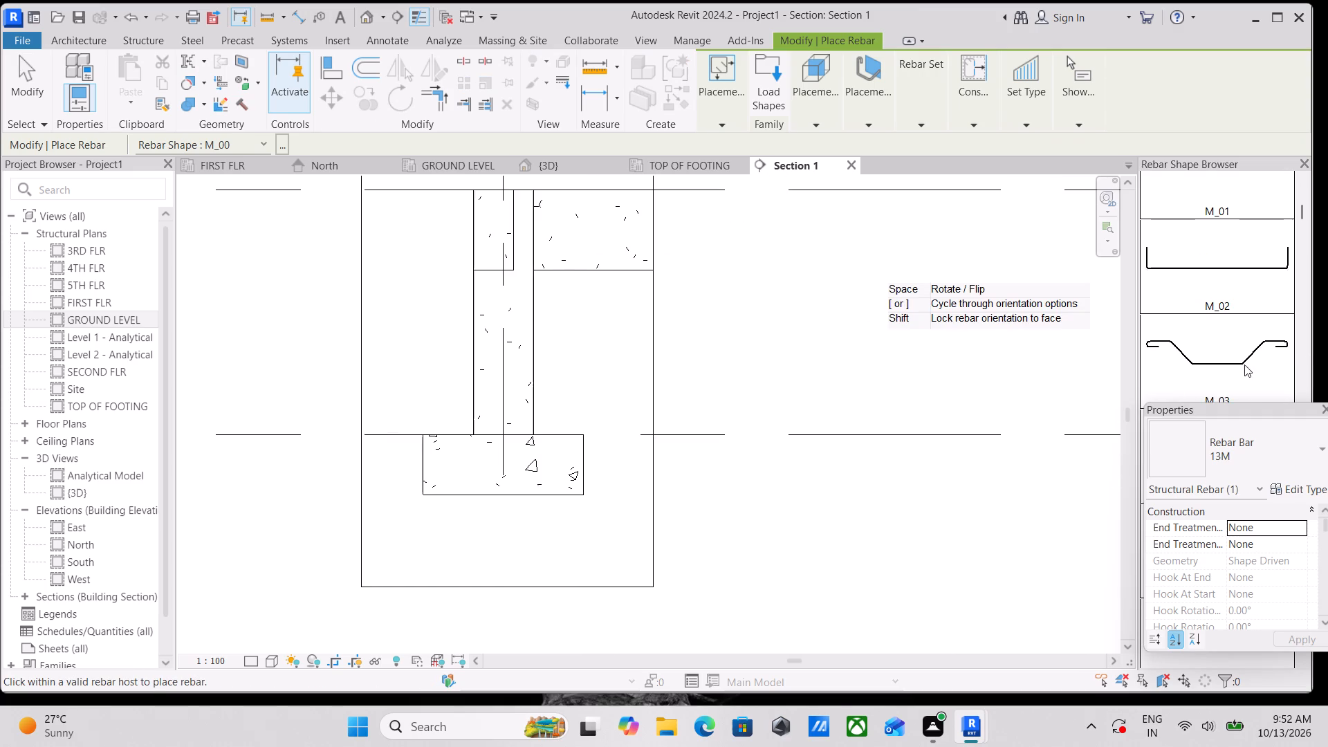
pyautogui.scroll(-6, 1221, 369)
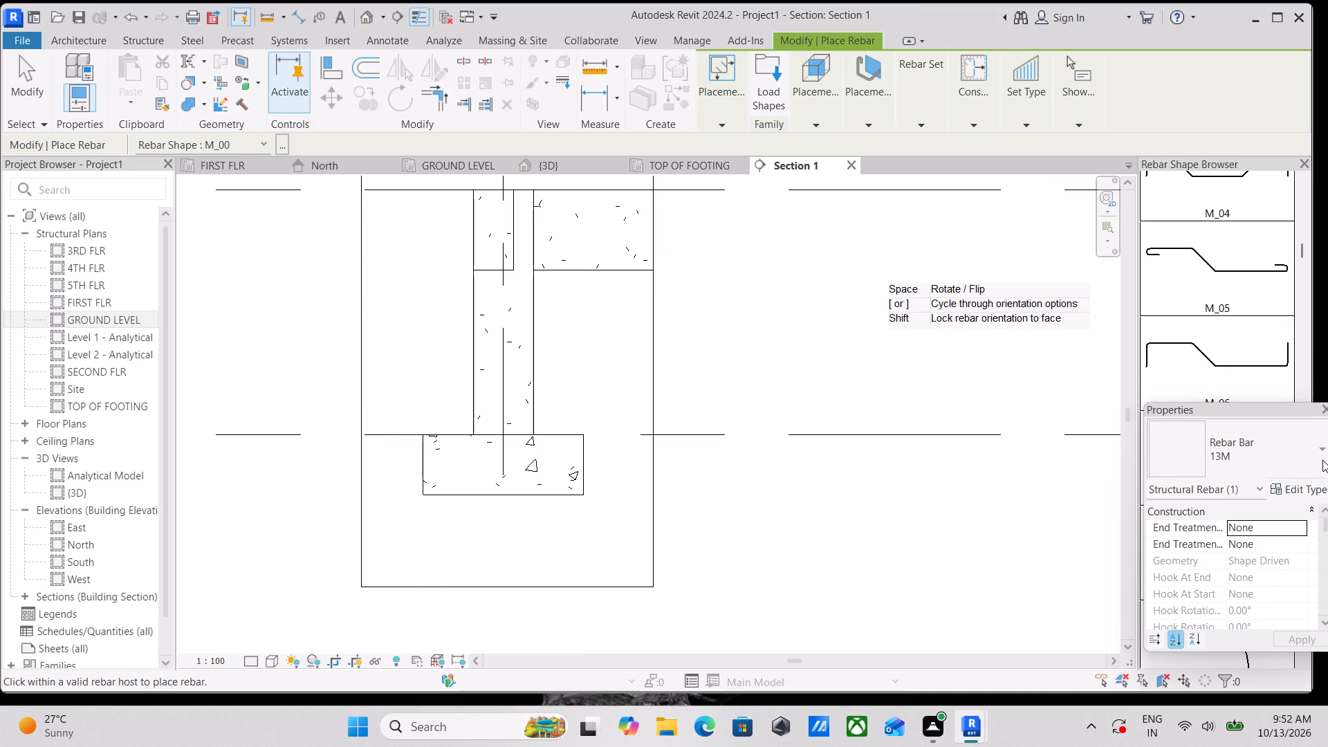
pyautogui.click(1317, 450)
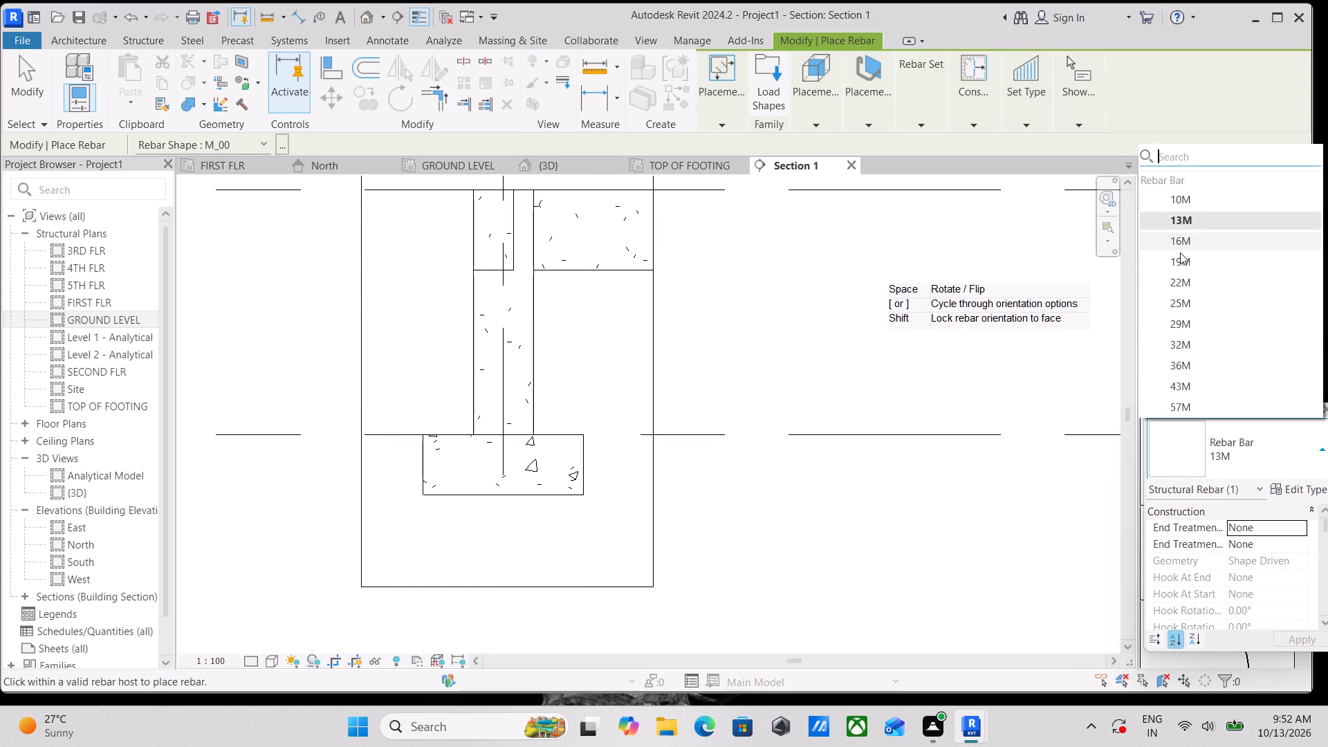
pyautogui.click(1180, 247)
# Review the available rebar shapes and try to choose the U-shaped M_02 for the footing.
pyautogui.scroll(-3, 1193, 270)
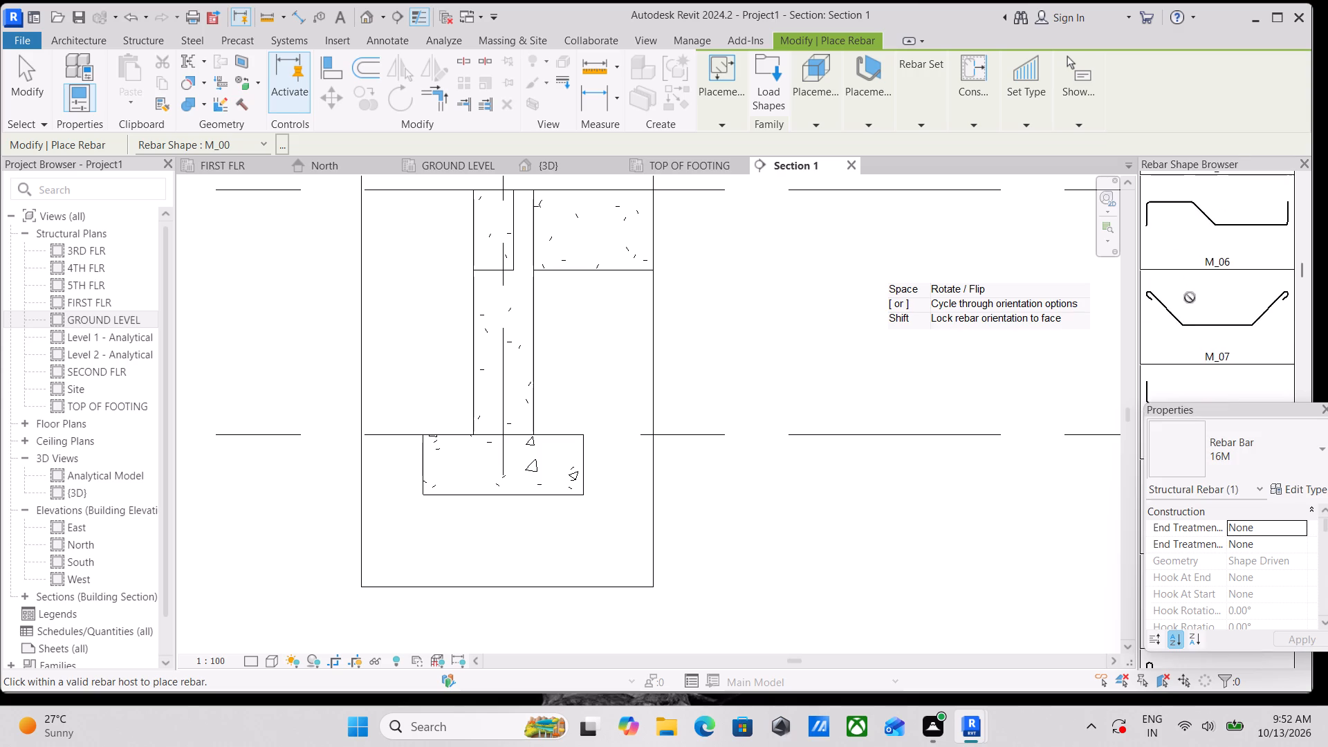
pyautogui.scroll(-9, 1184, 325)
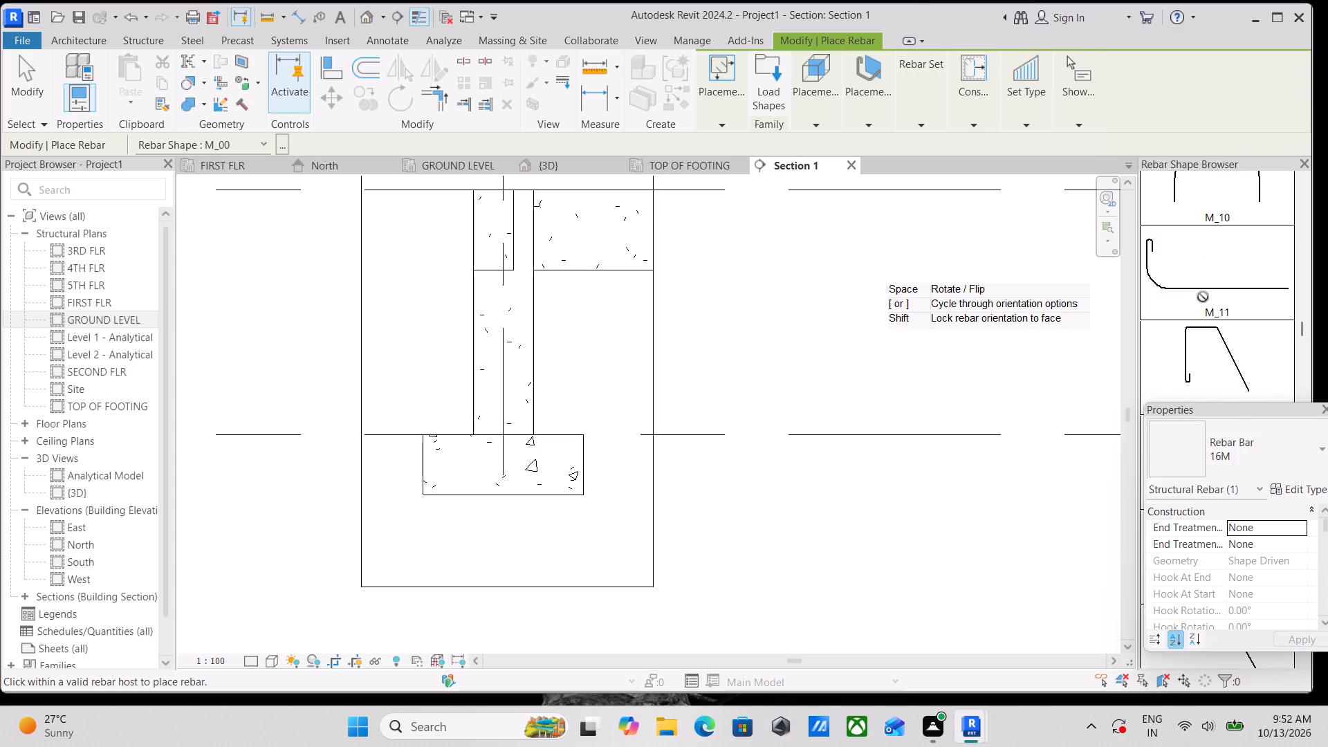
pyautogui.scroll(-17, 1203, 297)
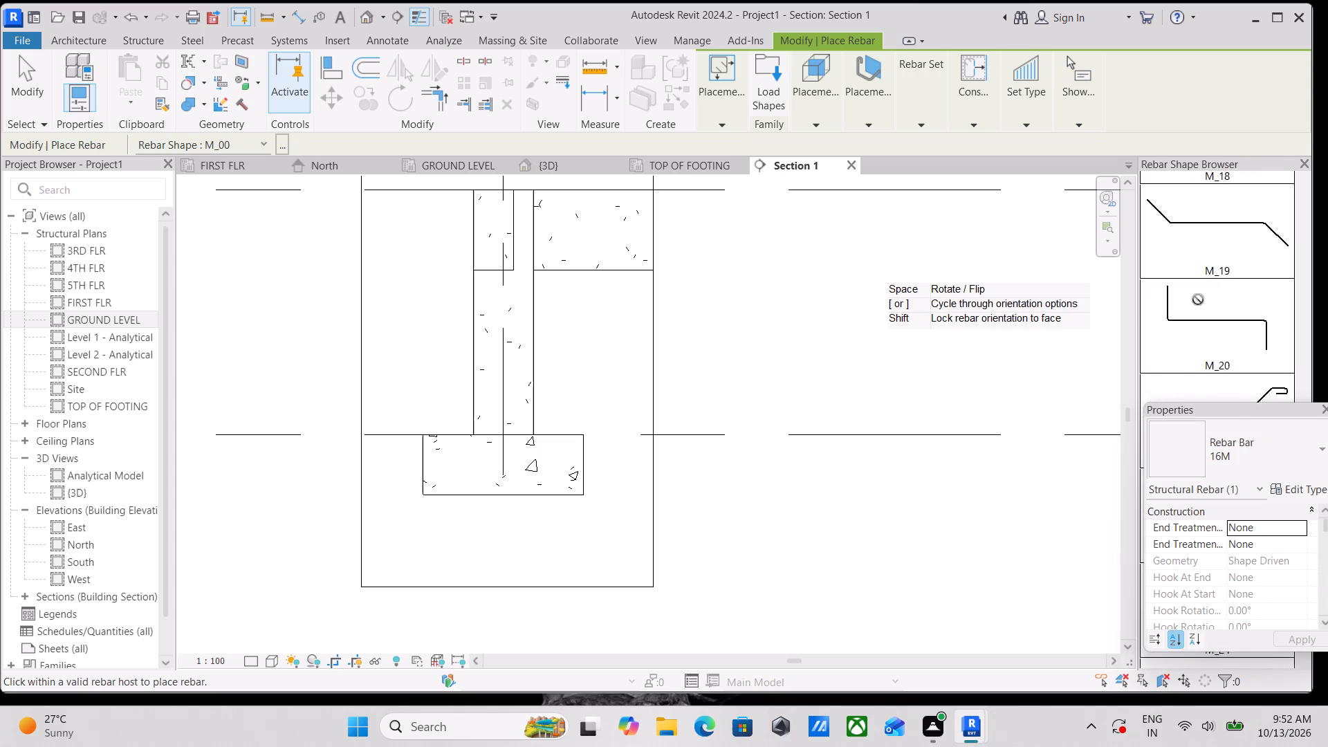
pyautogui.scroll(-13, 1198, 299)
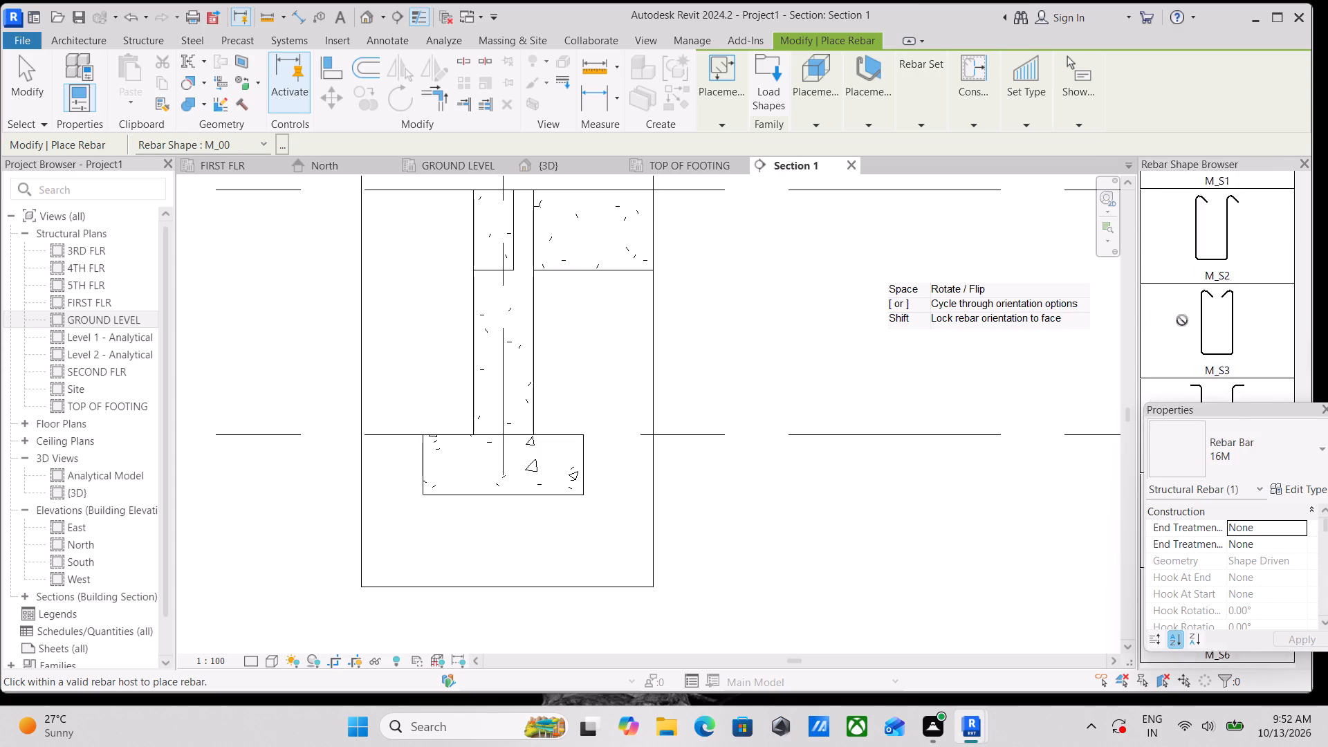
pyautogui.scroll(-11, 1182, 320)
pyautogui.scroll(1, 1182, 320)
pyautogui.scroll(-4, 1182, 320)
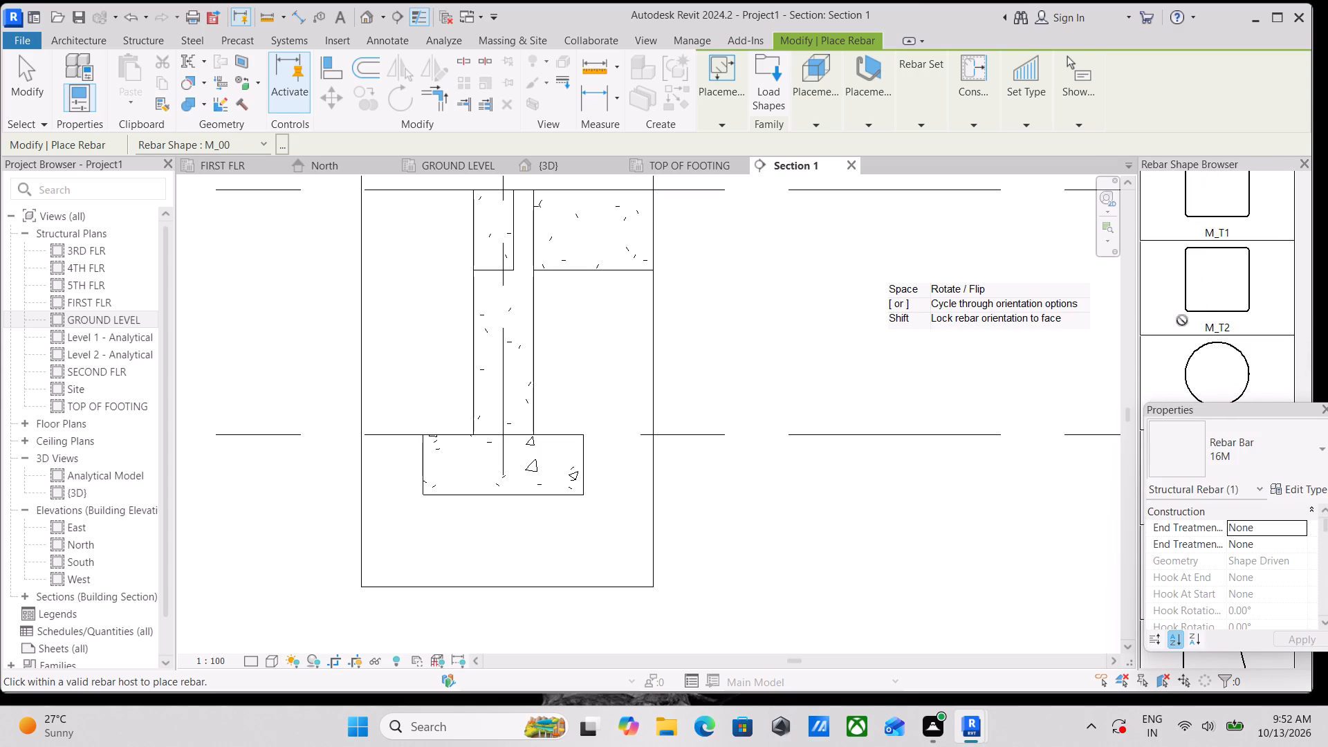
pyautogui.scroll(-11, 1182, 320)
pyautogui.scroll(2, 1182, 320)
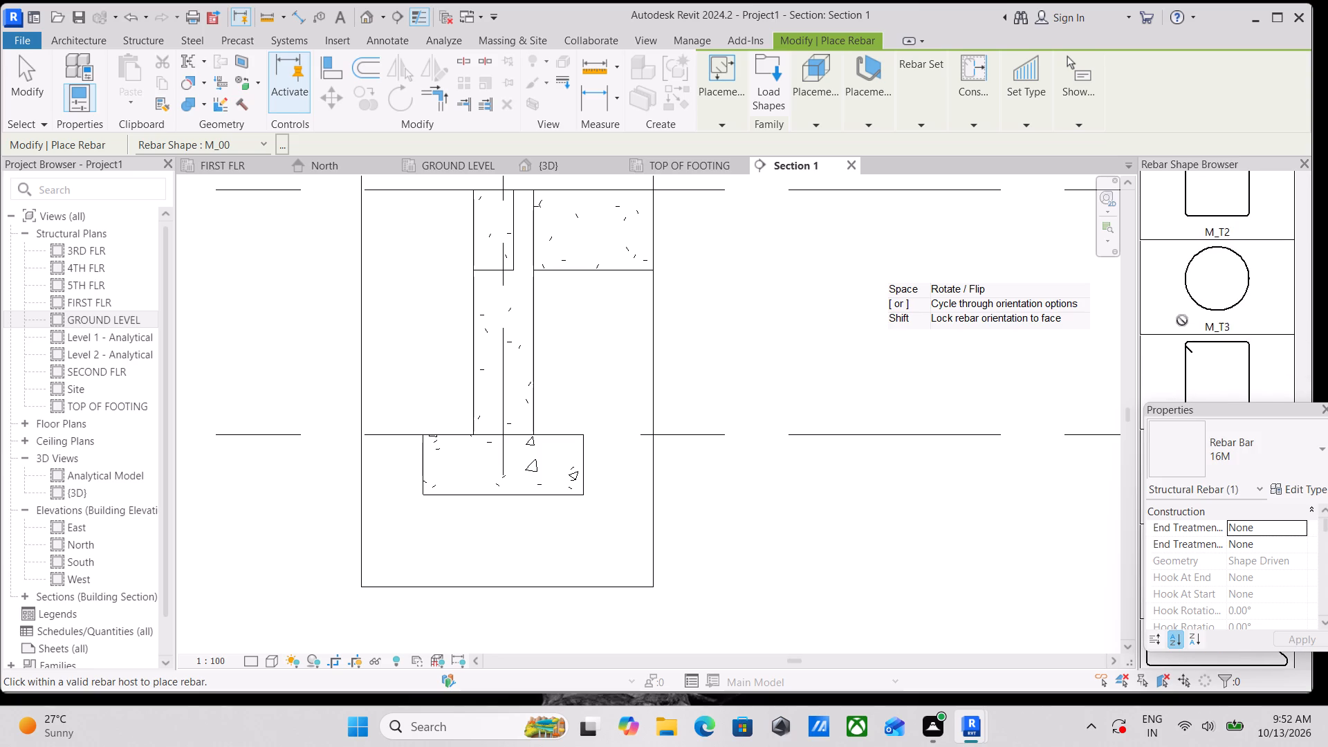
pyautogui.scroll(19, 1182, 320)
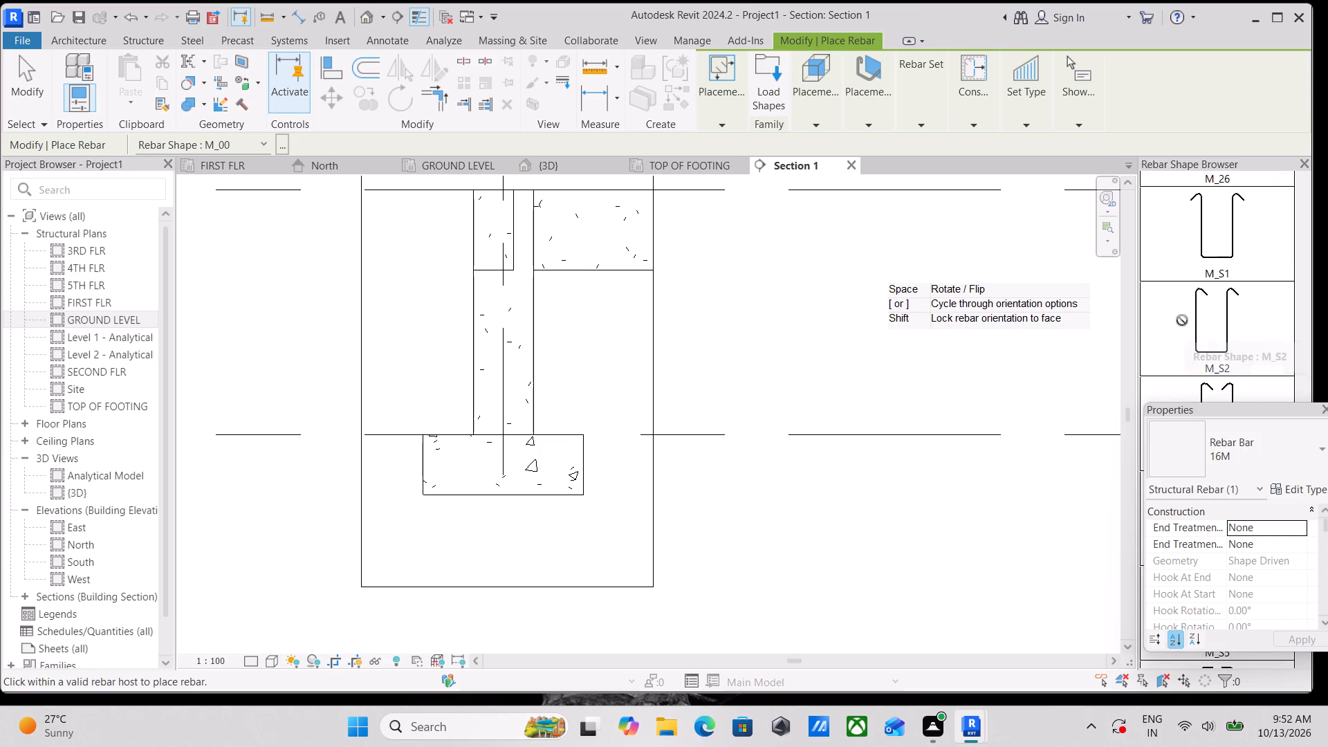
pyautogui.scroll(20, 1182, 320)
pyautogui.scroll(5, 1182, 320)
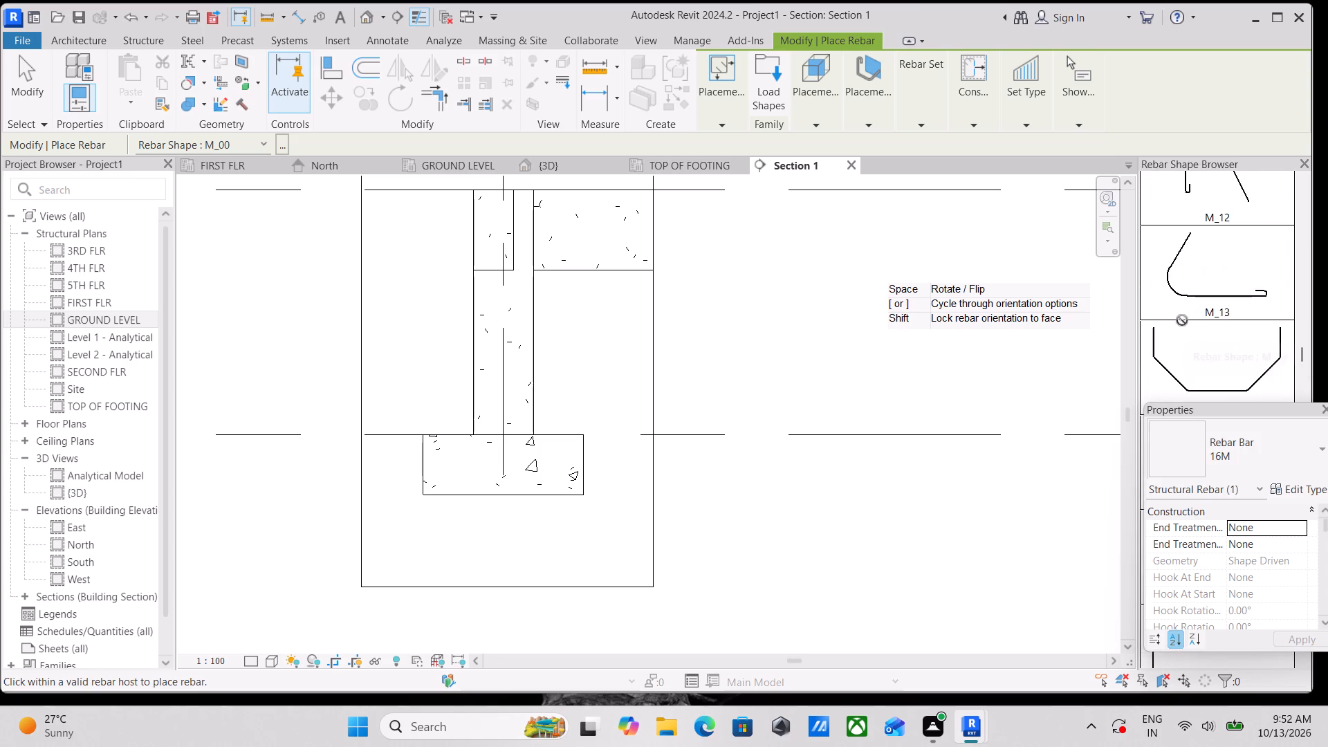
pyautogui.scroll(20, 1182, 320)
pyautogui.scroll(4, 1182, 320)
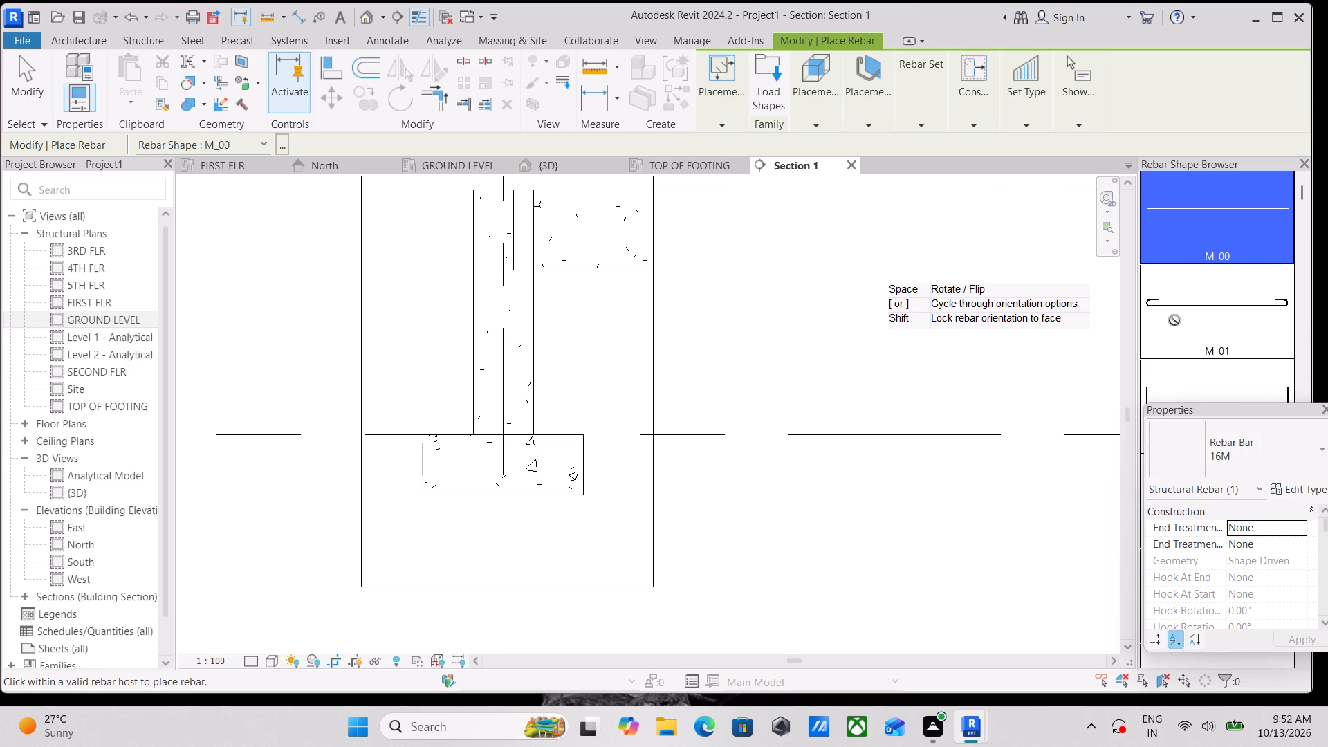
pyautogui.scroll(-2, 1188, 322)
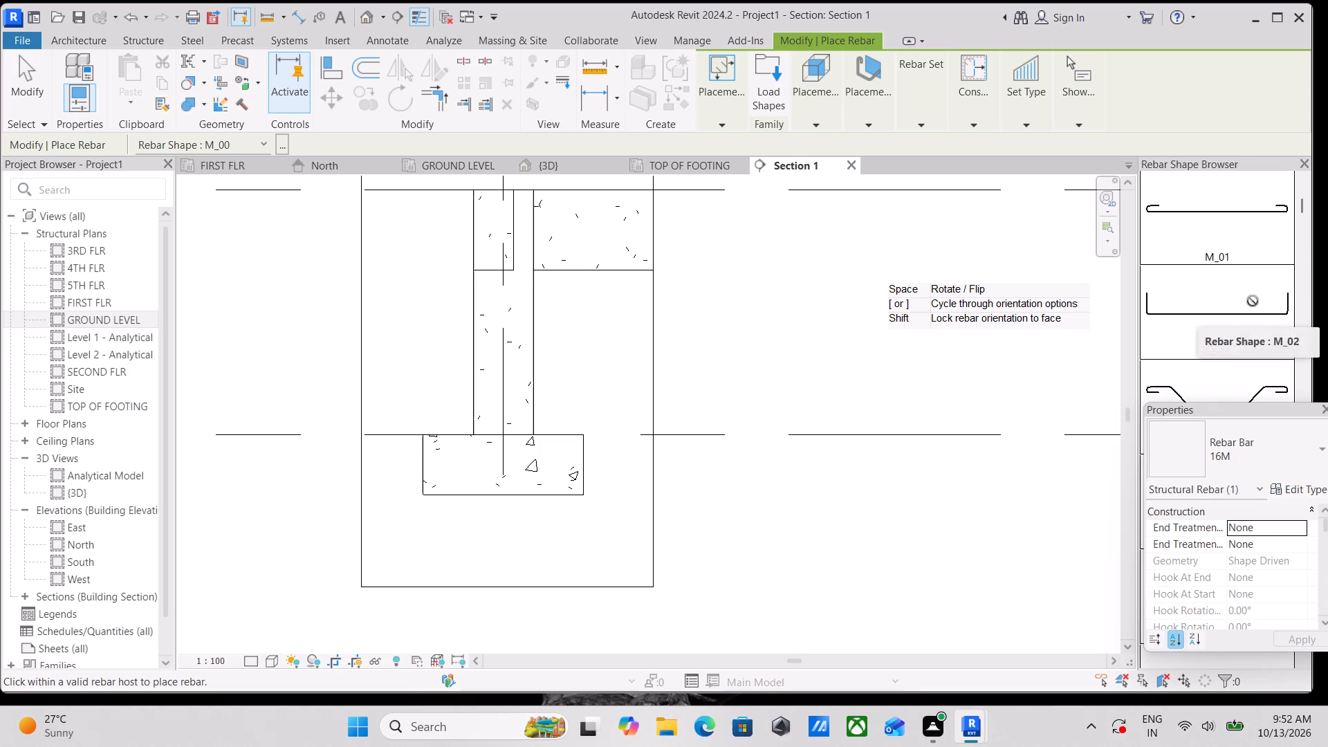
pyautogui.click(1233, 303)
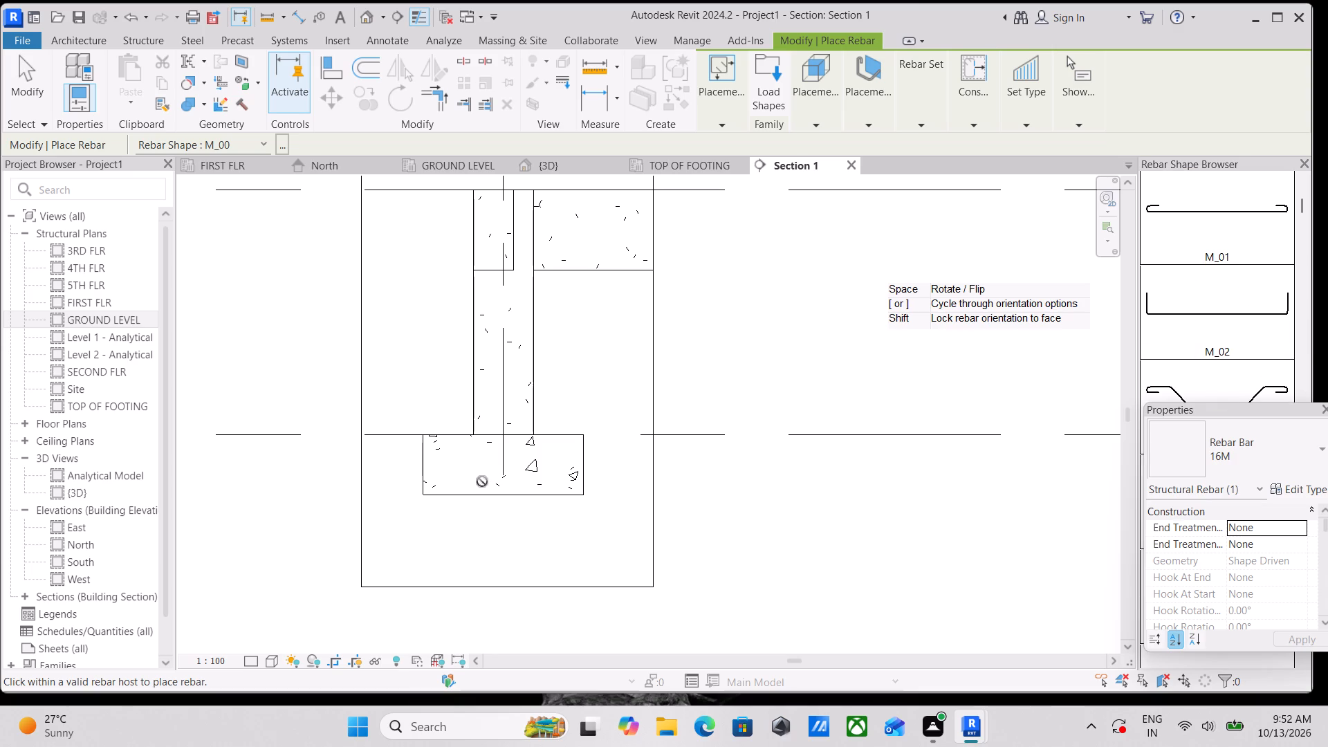
# Set the rebar placement plane to Far Cover Reference and the placement orientation to Parallel to Work Plane.
pyautogui.scroll(3, 482, 481)
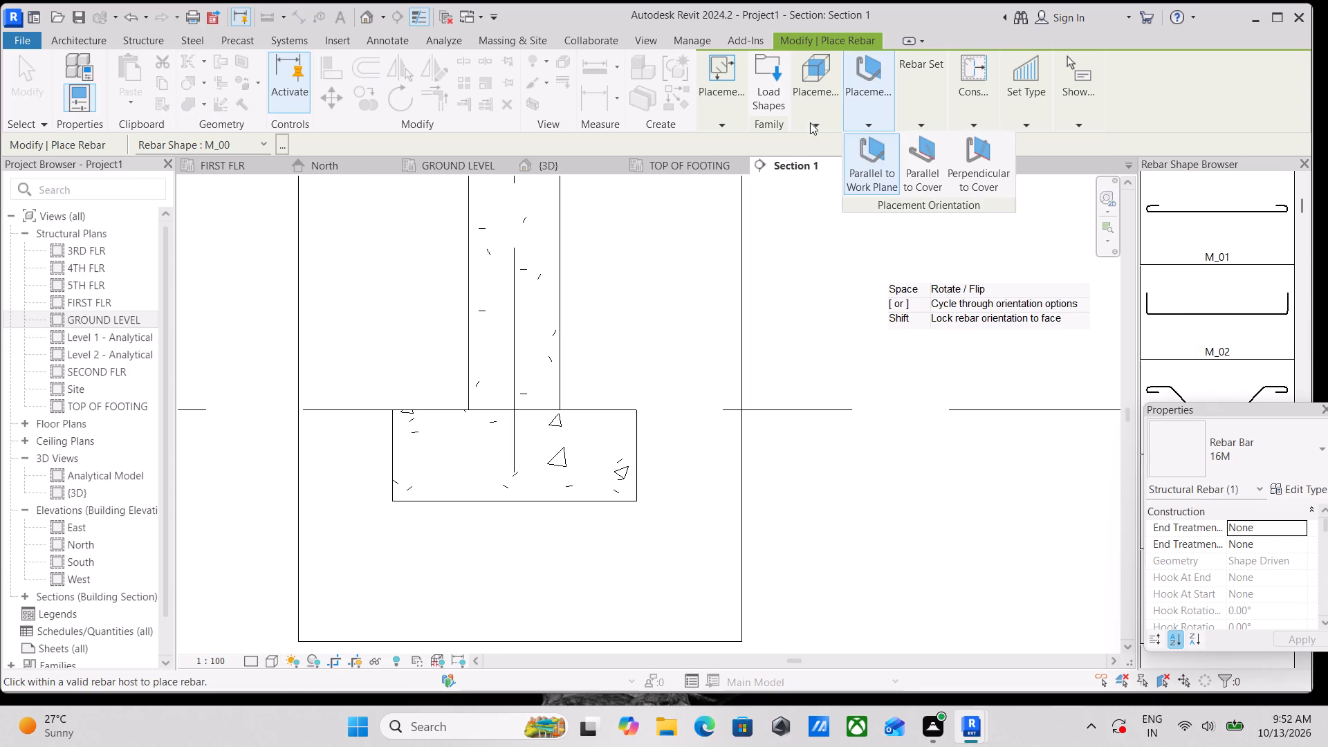
pyautogui.click(814, 121)
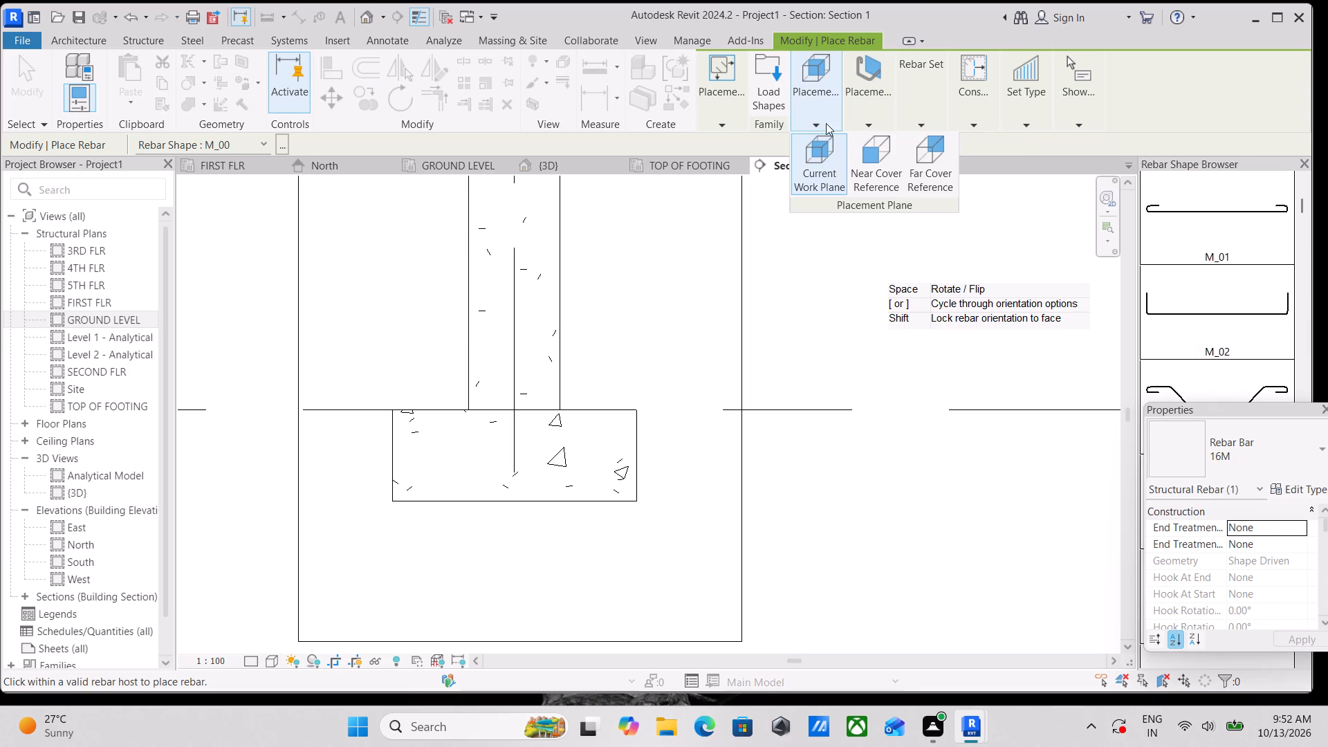
pyautogui.click(925, 164)
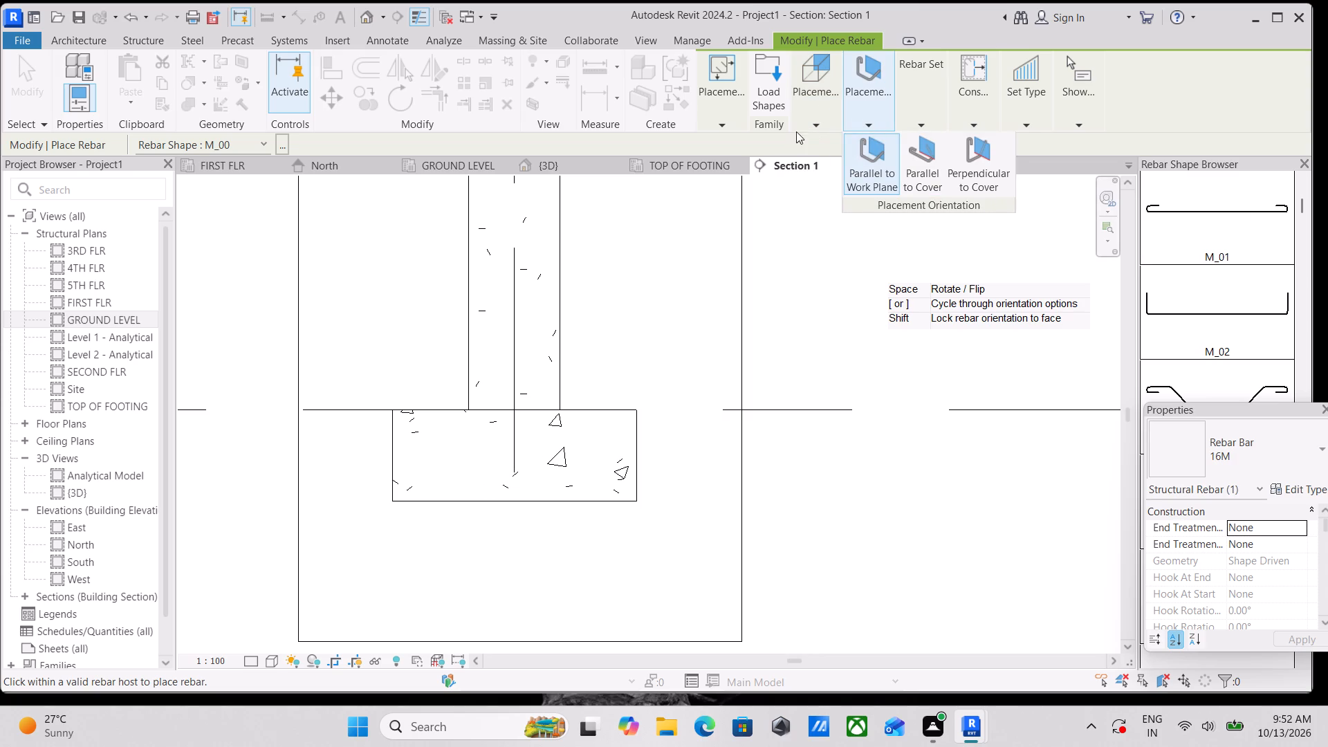
pyautogui.click(821, 118)
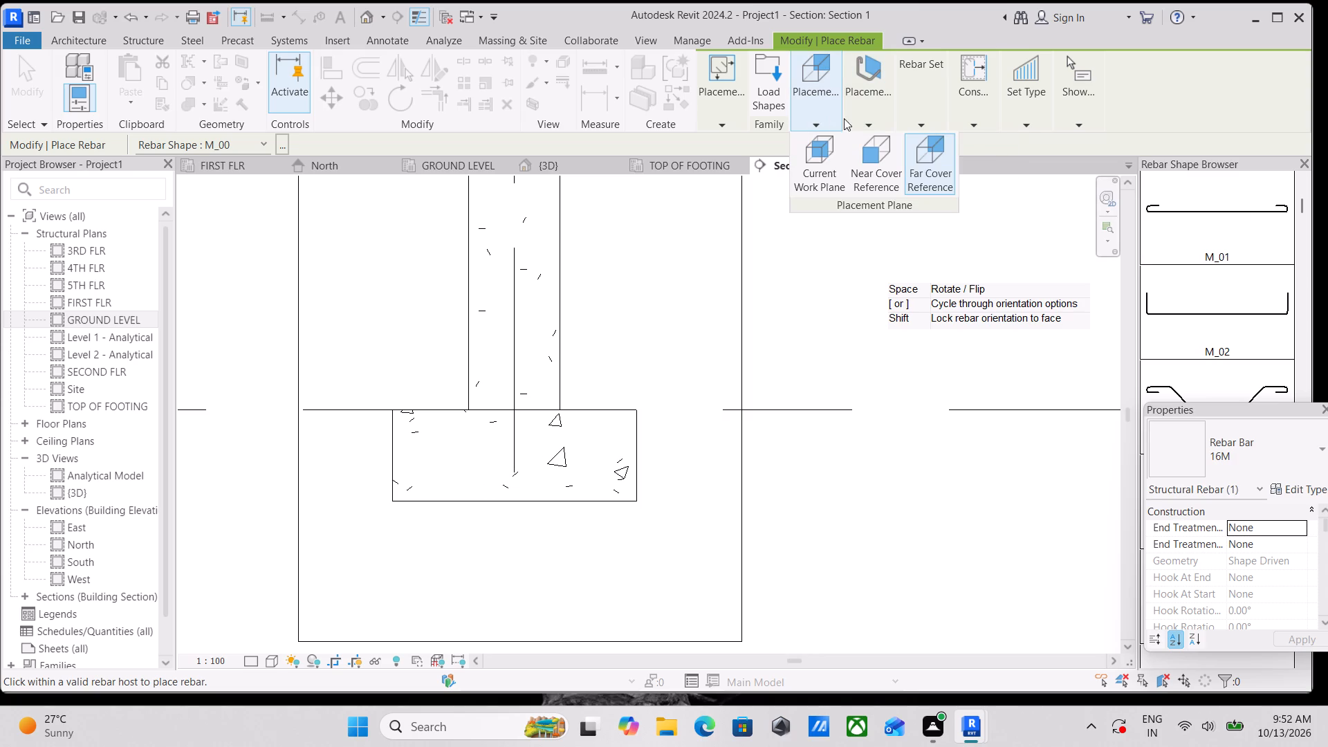
pyautogui.click(865, 116)
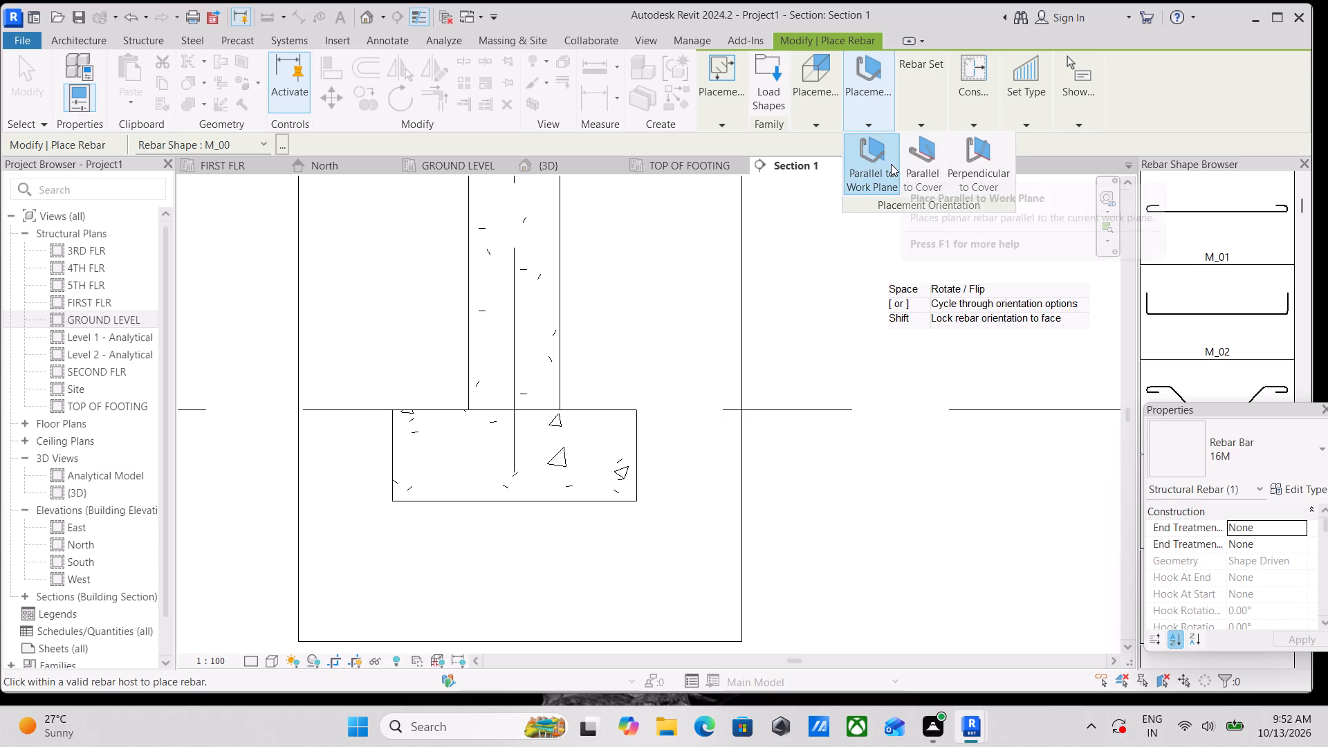
pyautogui.click(891, 164)
# Set the rebar shape for placement to M_02 and hide the rebar shape browser.
pyautogui.scroll(1, 414, 439)
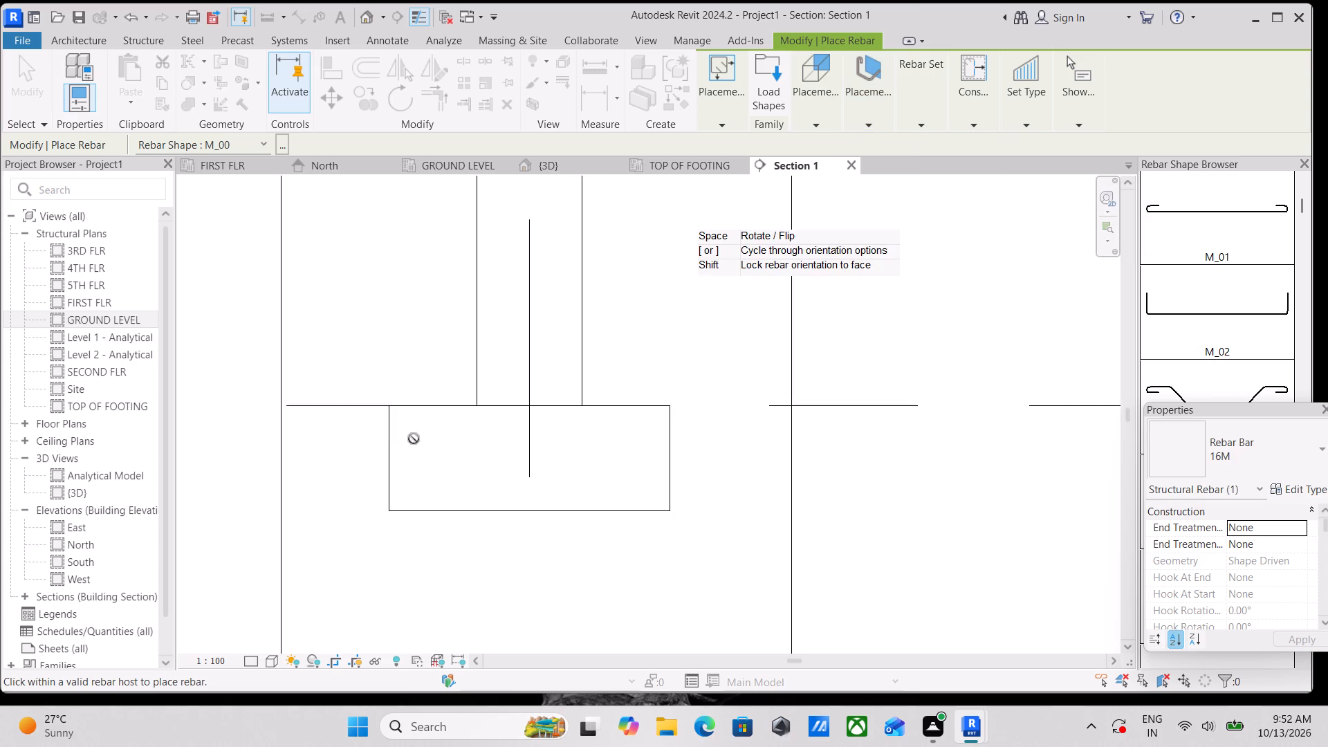
pyautogui.scroll(2, 414, 439)
pyautogui.moveTo(421, 434); pyautogui.dragTo(560, 426, button='middle')
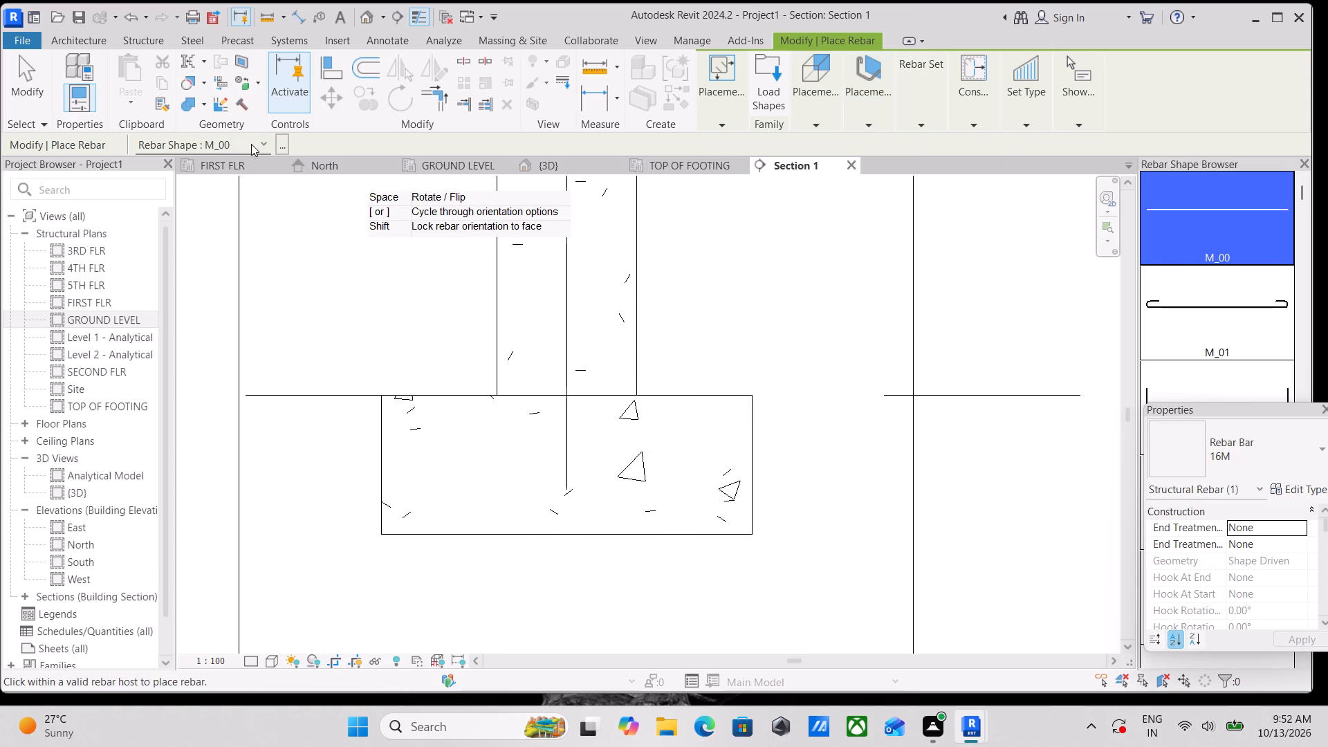
pyautogui.click(111, 144)
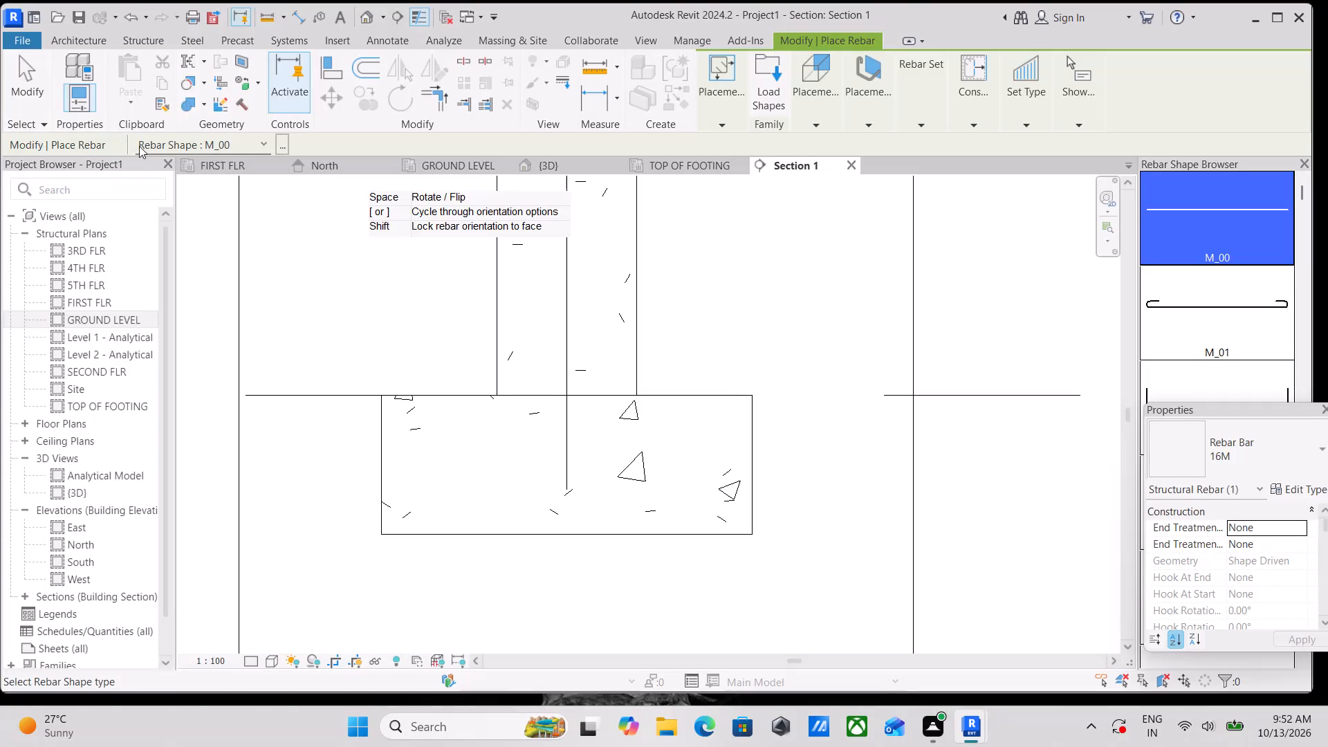
pyautogui.click(266, 141)
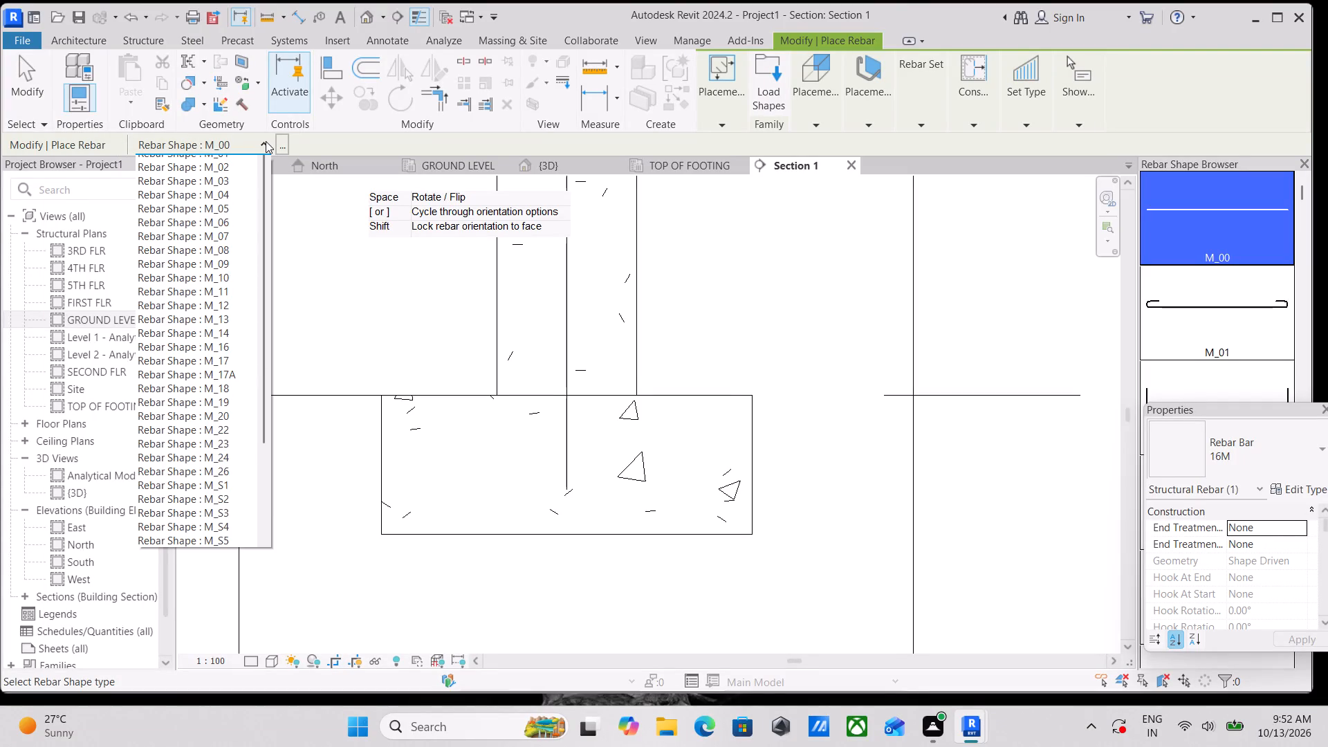
pyautogui.click(266, 141)
pyautogui.click(281, 138)
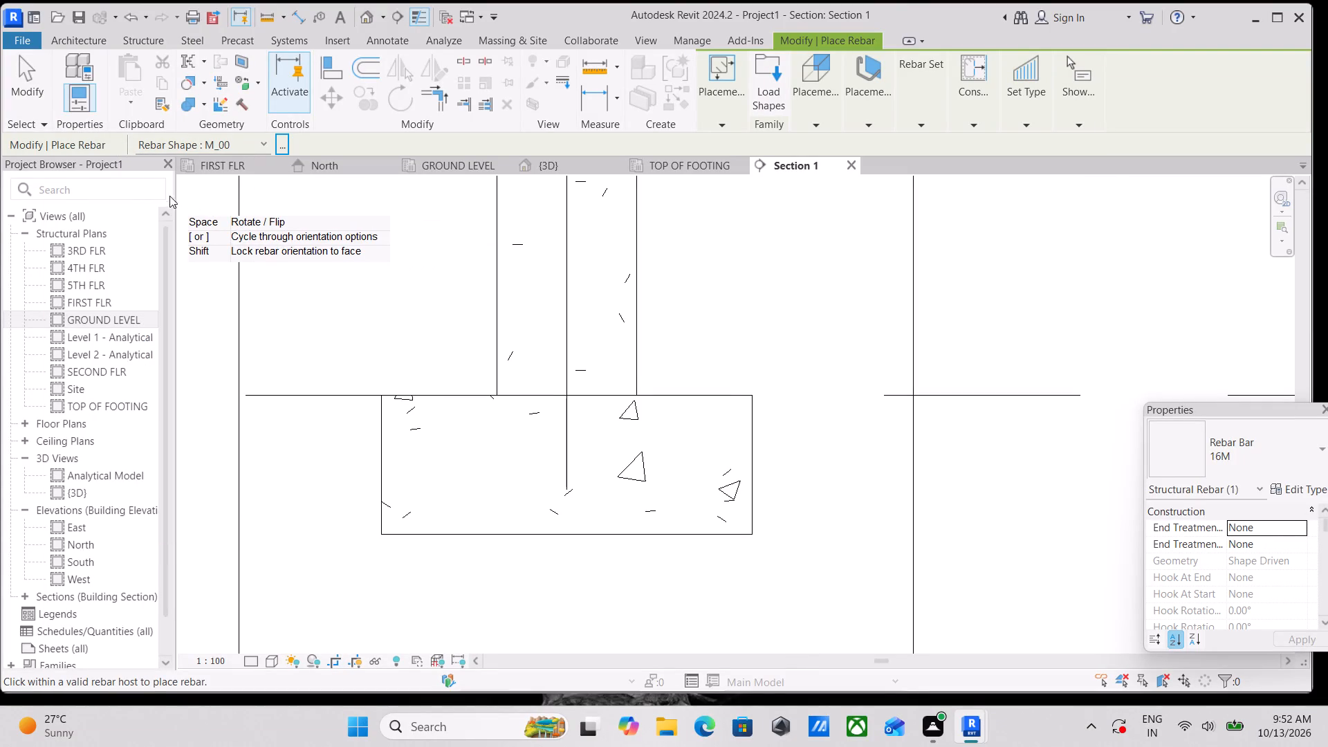
pyautogui.click(260, 140)
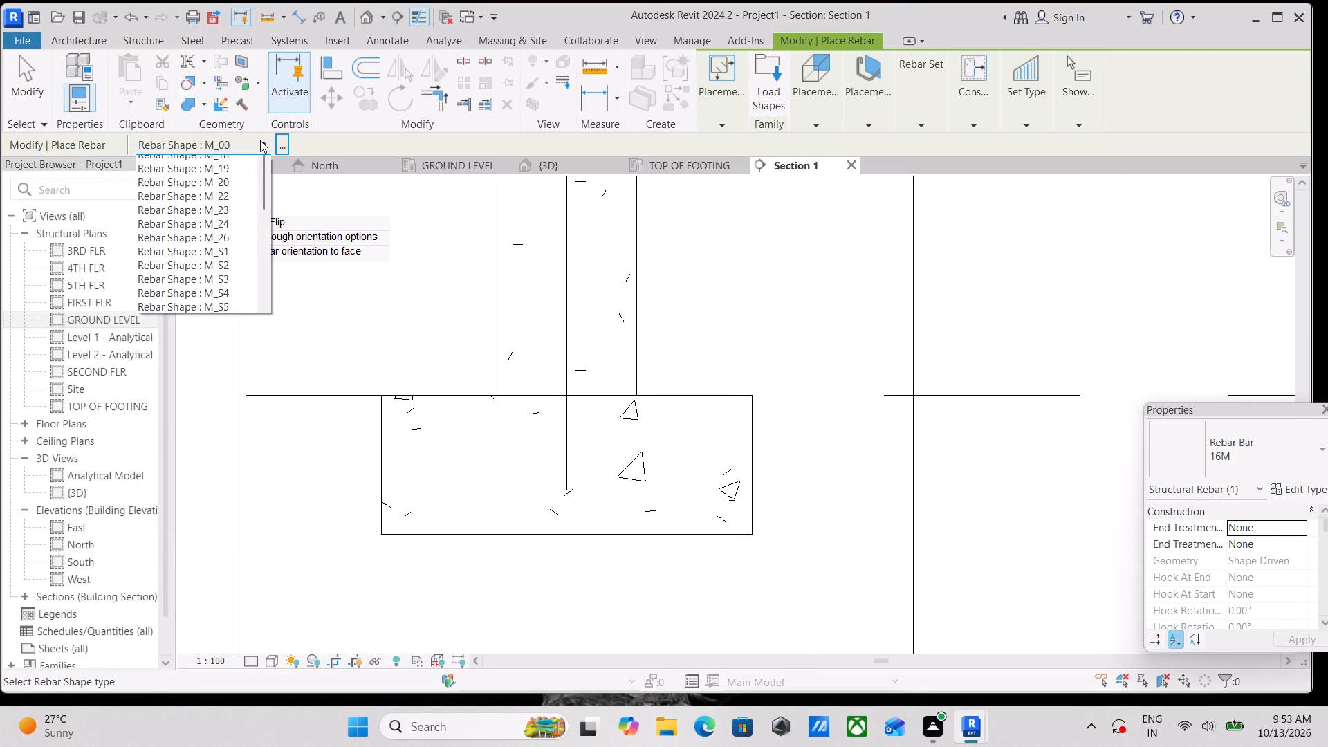
pyautogui.doubleClick(260, 140)
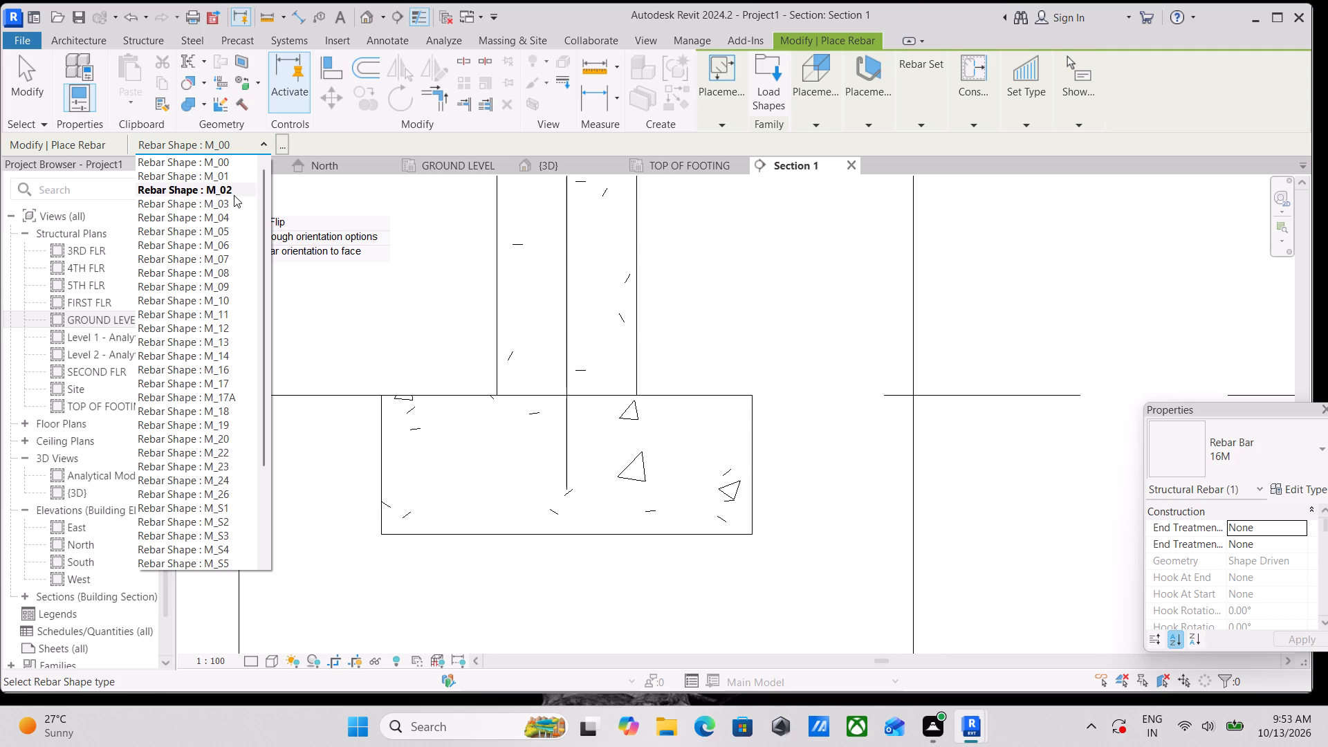
pyautogui.click(234, 195)
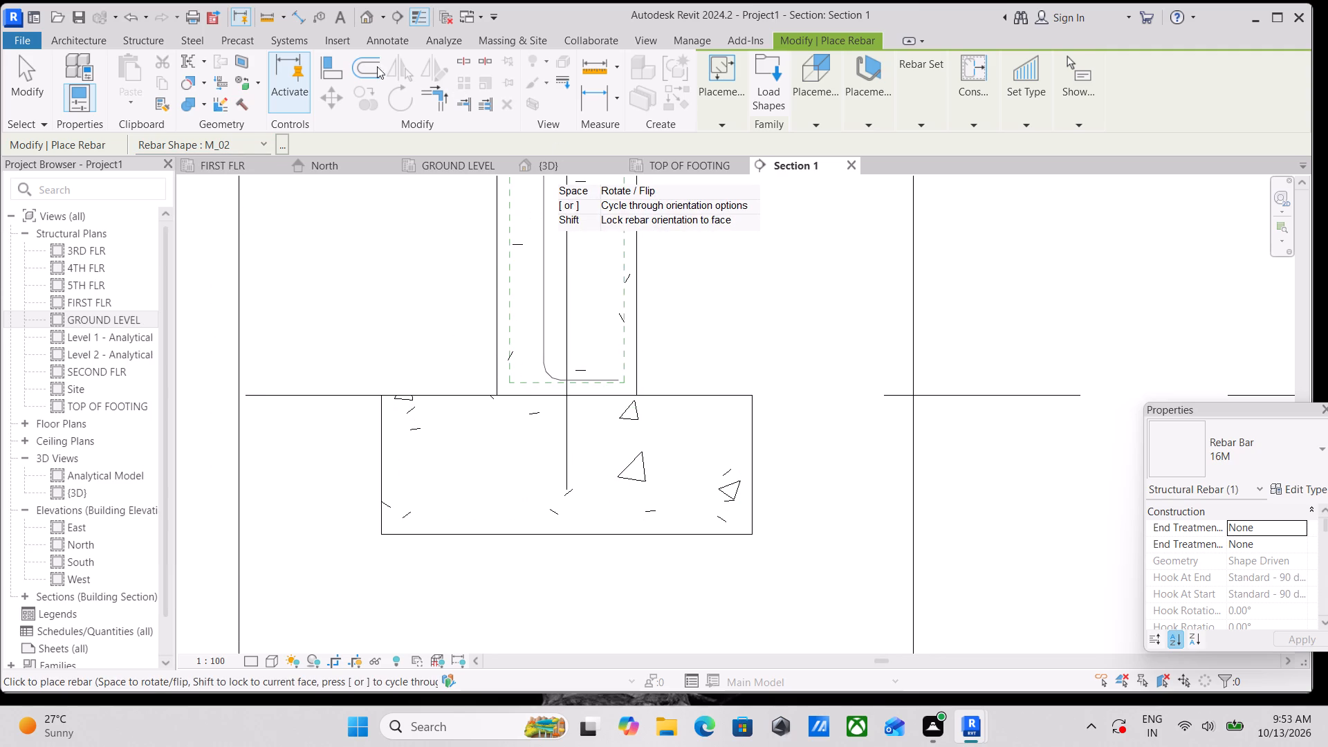
# Assign the Exterior - 19M to 57M <50 mm> rebar cover to the footing with the Cover tool.
pyautogui.click(142, 43)
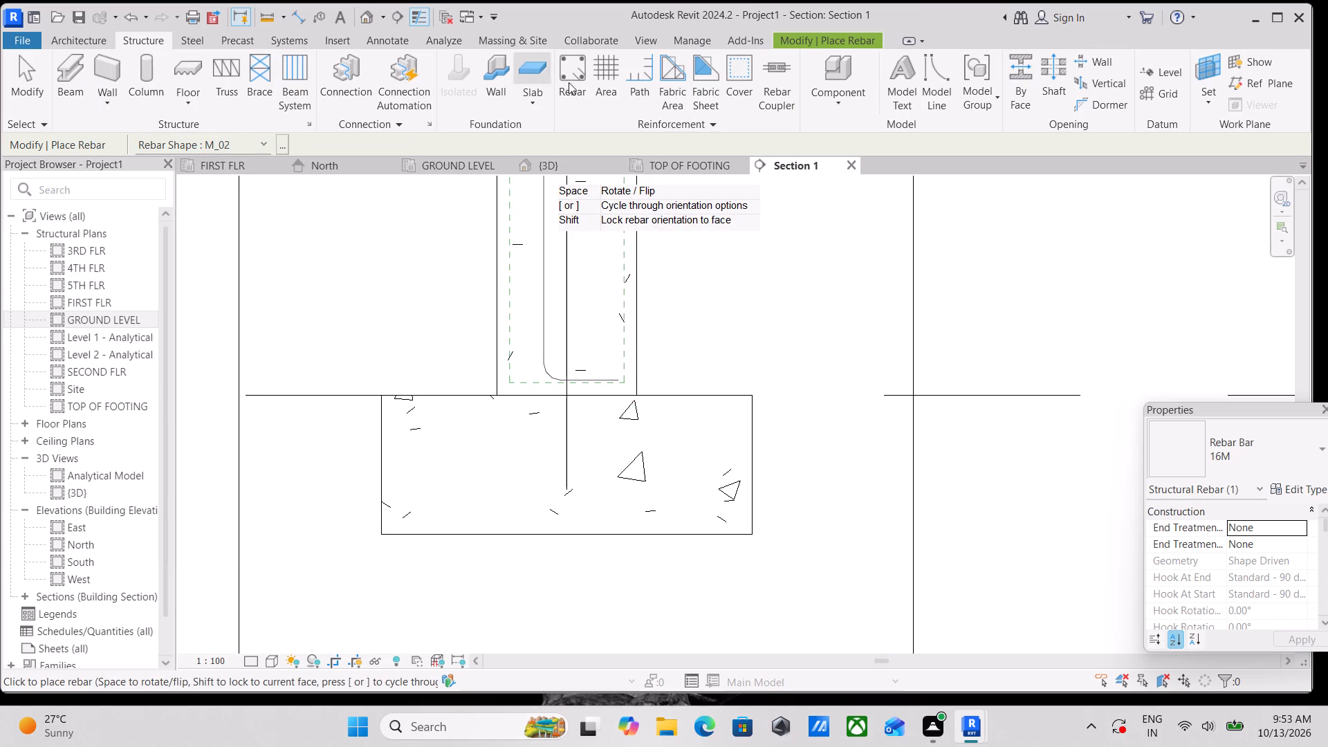
pyautogui.click(741, 90)
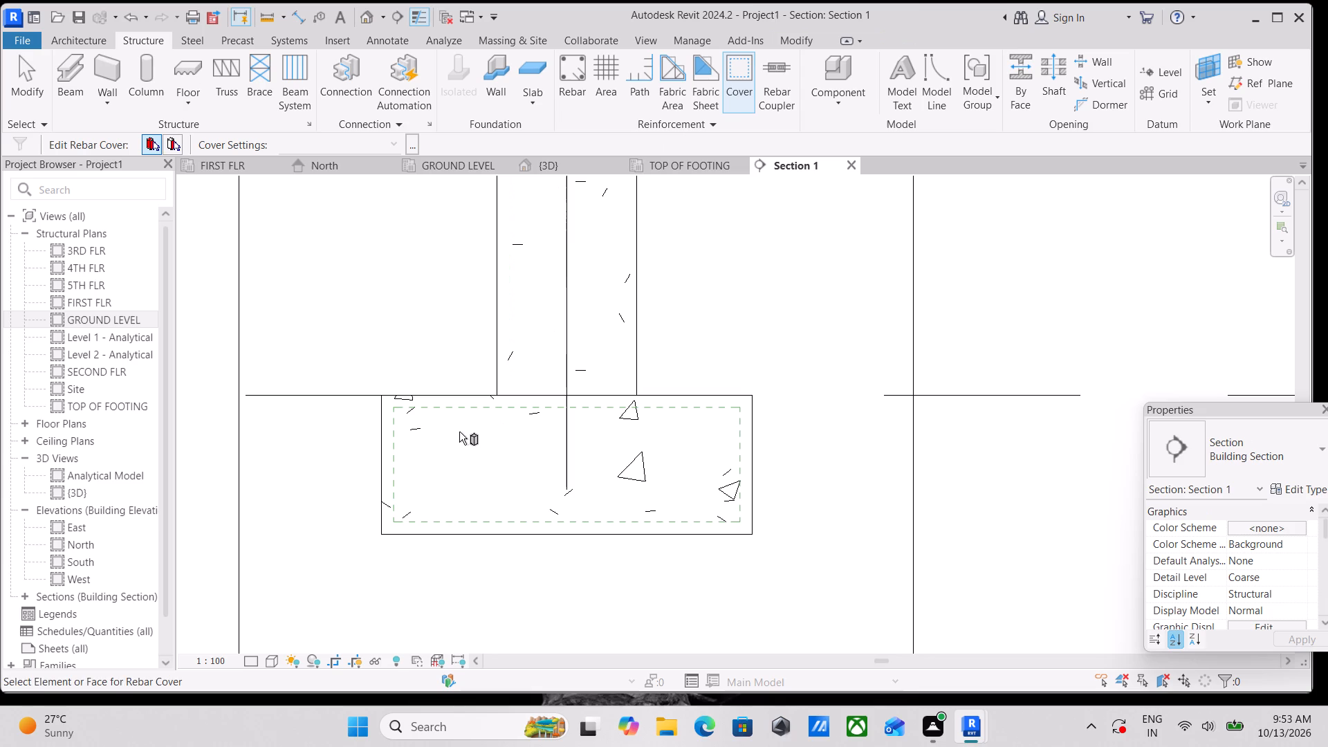
pyautogui.click(383, 401)
pyautogui.scroll(2, 403, 405)
pyautogui.scroll(3, 172, 151)
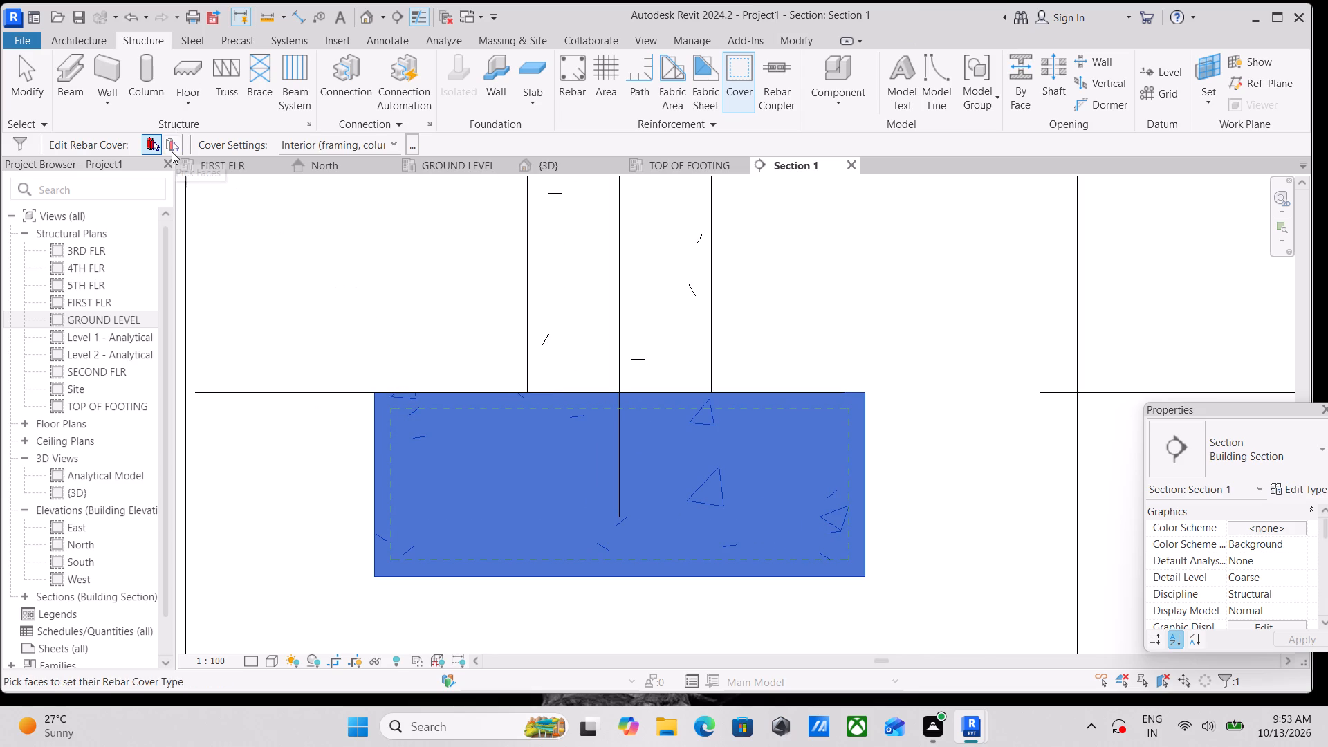
pyautogui.scroll(3, 367, 435)
pyautogui.scroll(-1, 434, 400)
pyautogui.moveTo(434, 400); pyautogui.dragTo(443, 478, button='middle')
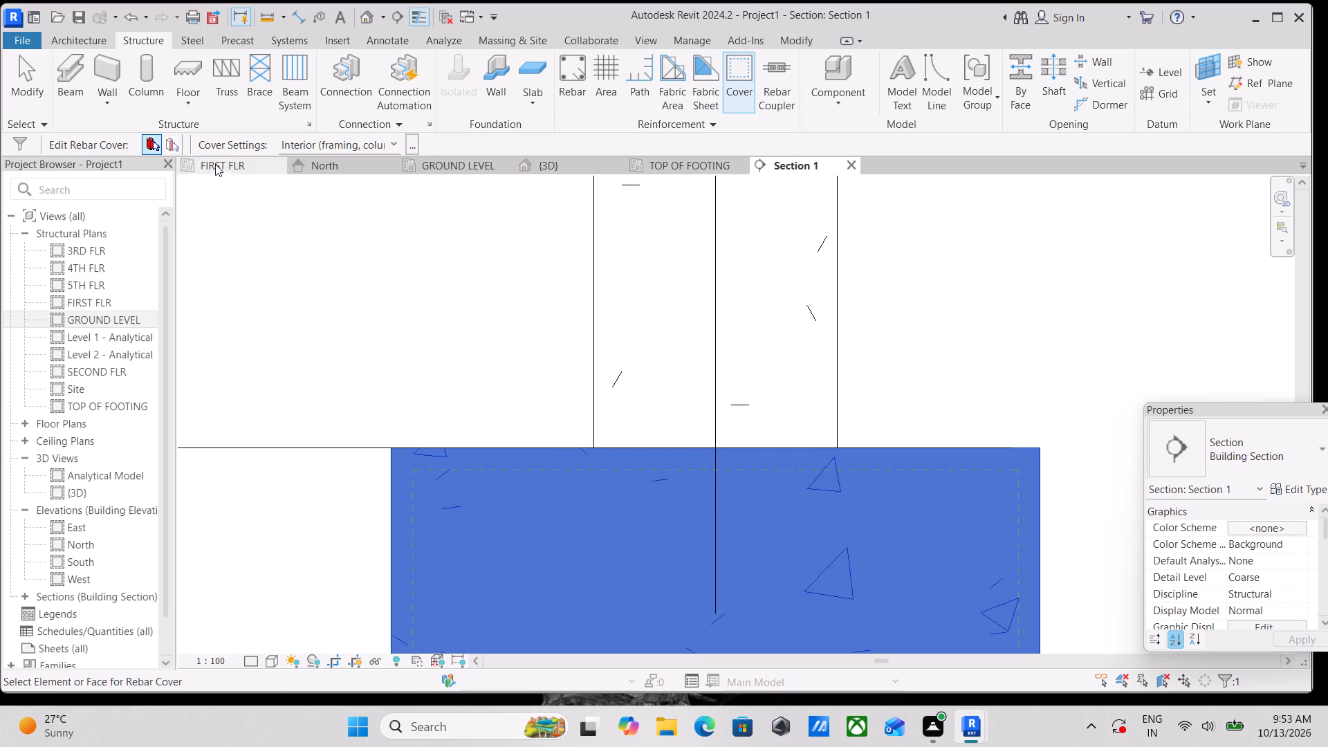
pyautogui.click(394, 142)
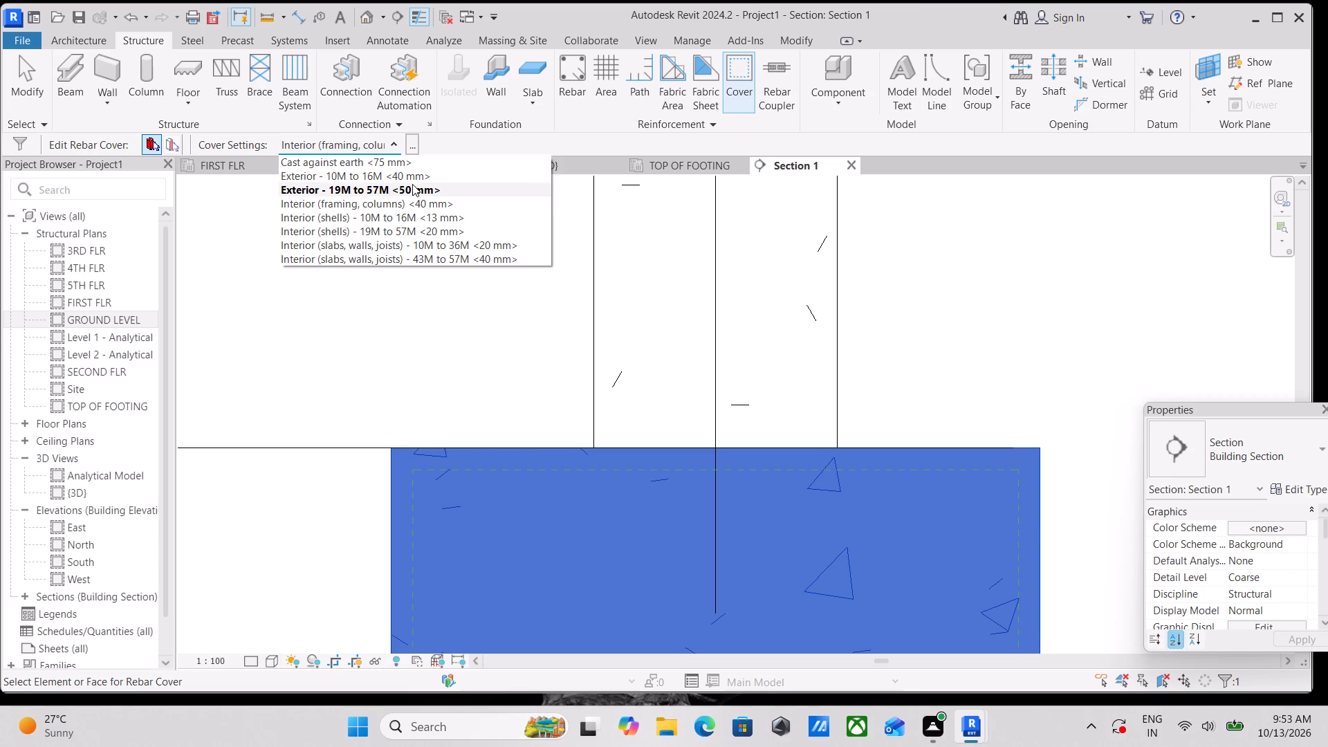
pyautogui.click(412, 184)
# Examine the rebar cover outline around the footing's edges in the section.
pyautogui.scroll(-2, 479, 503)
pyautogui.moveTo(479, 503); pyautogui.dragTo(454, 356, button='middle')
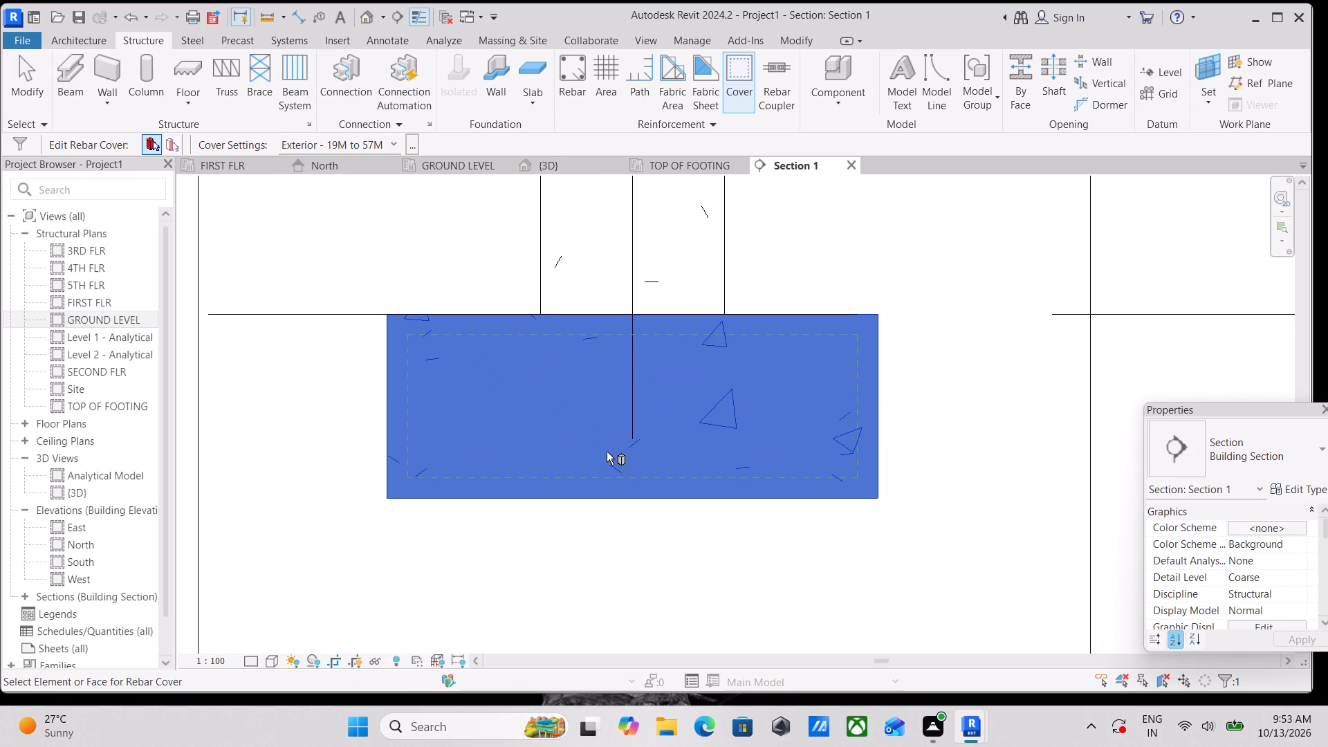
pyautogui.scroll(2, 838, 472)
pyautogui.scroll(-1, 774, 469)
pyautogui.moveTo(774, 469); pyautogui.dragTo(780, 512, button='middle')
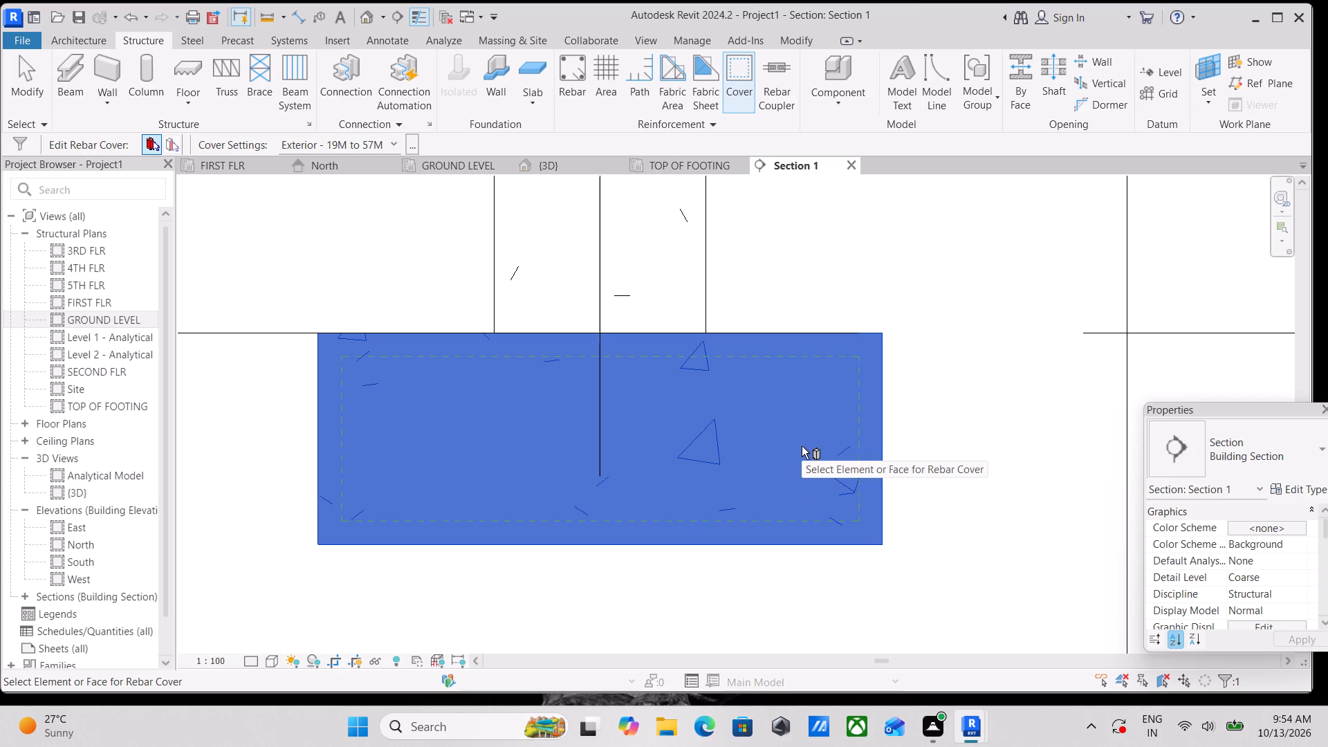
pyautogui.scroll(3, 423, 333)
pyautogui.scroll(-2, 314, 333)
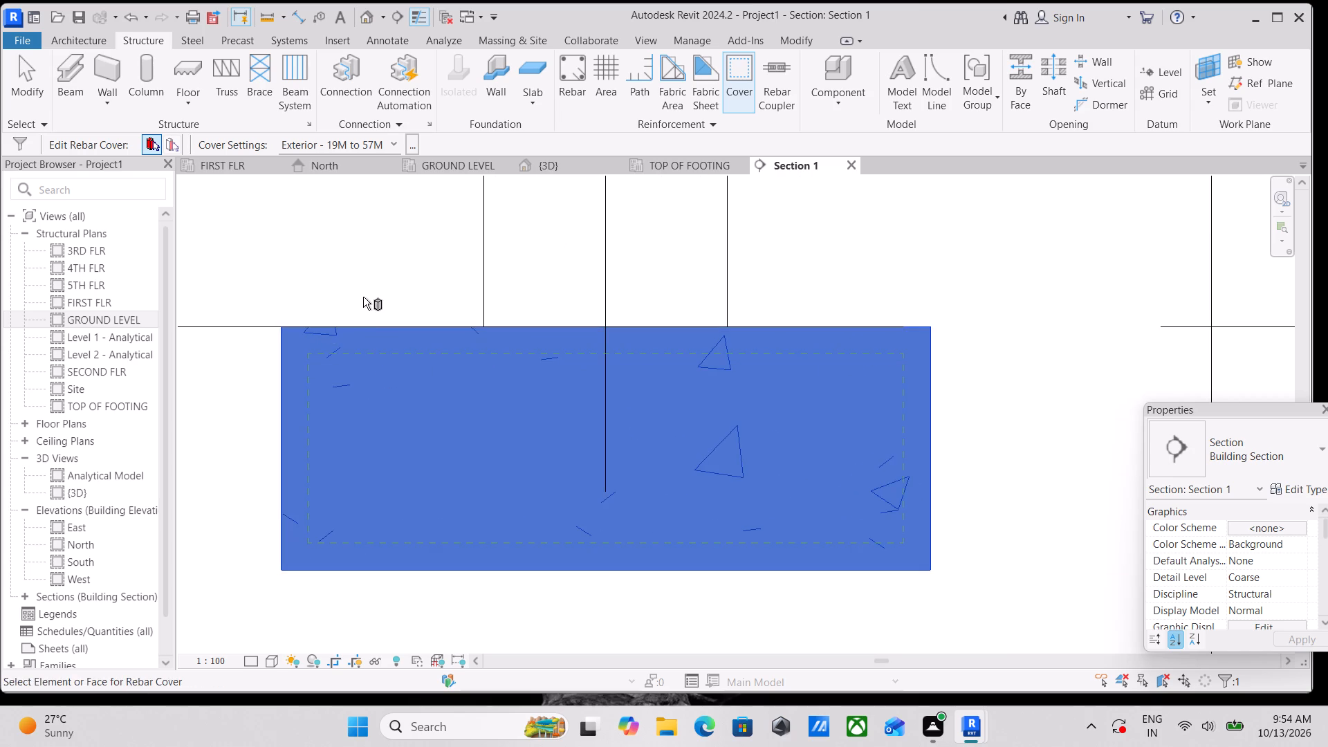
pyautogui.moveTo(365, 294); pyautogui.dragTo(404, 325, button='middle')
pyautogui.moveTo(466, 329); pyautogui.dragTo(495, 351, button='middle')
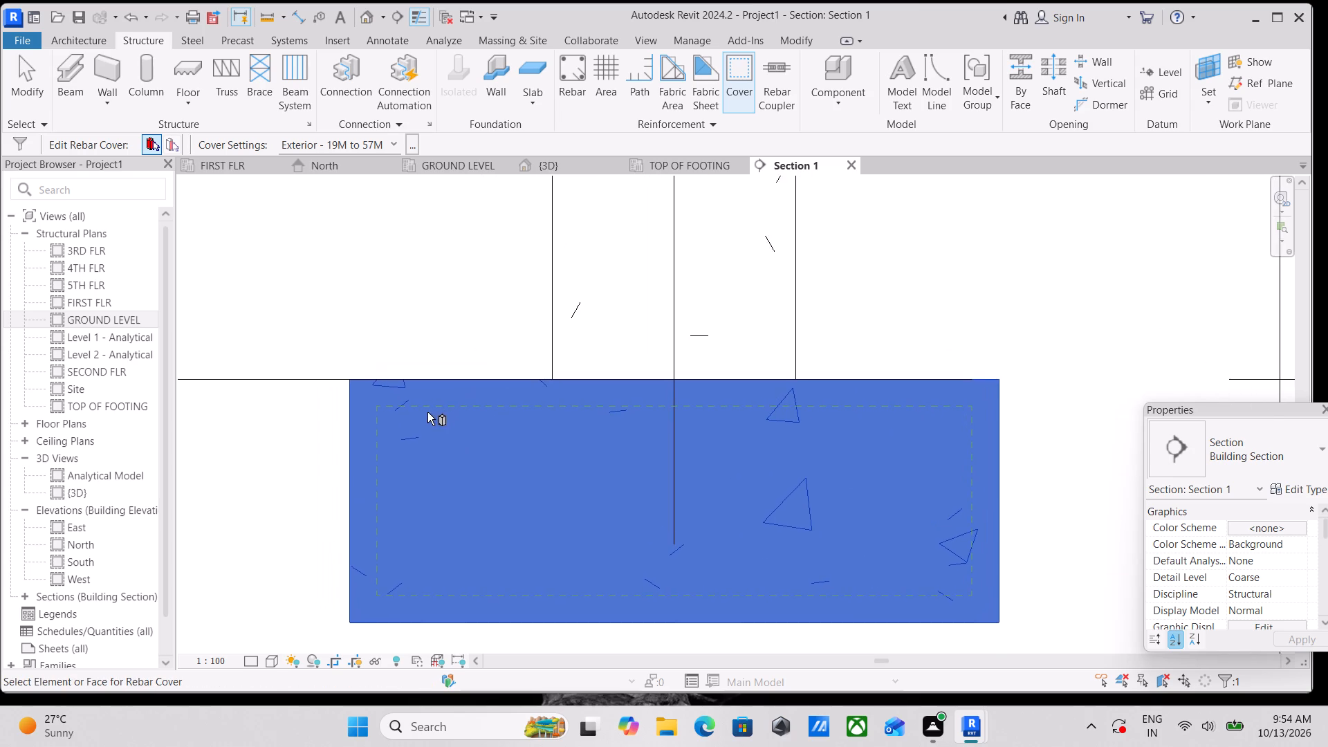
pyautogui.scroll(3, 427, 412)
pyautogui.moveTo(421, 320); pyautogui.dragTo(494, 304, button='middle')
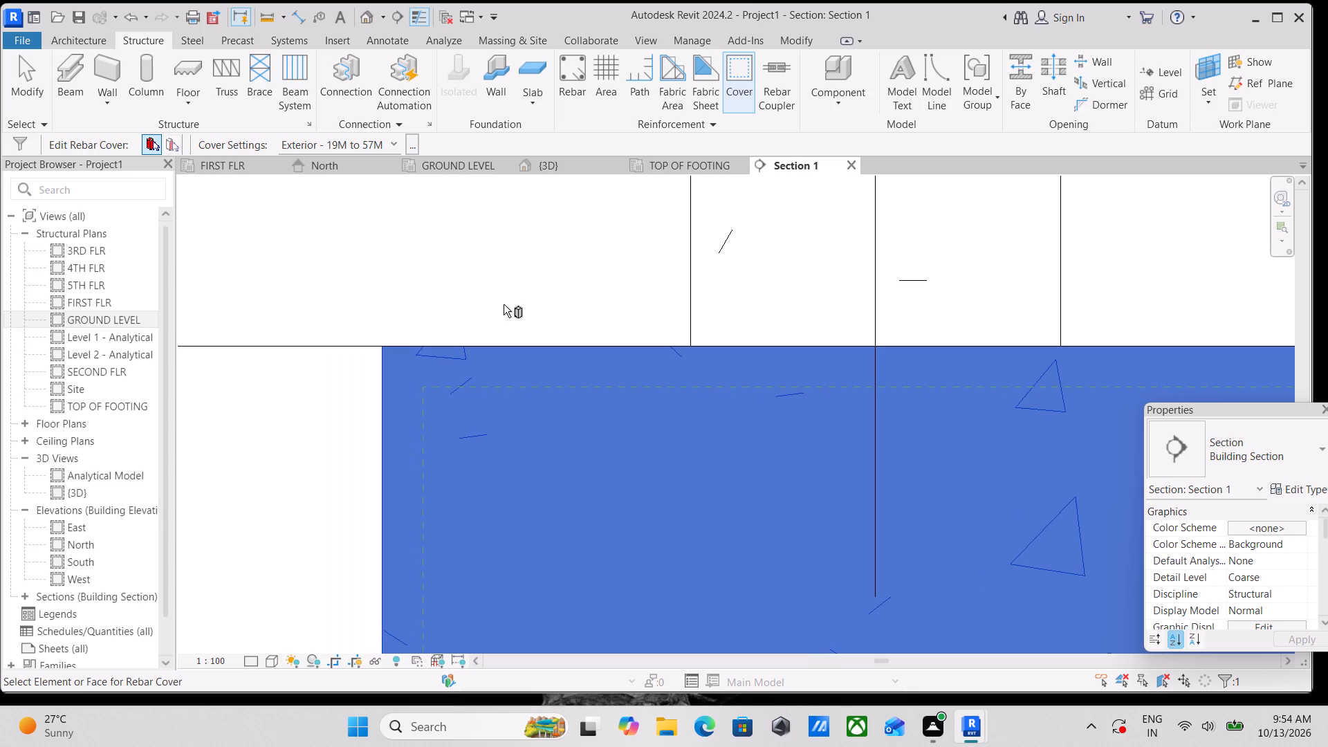
# Add a rebar cover setting named FOUNDATION COVER to the project's rebar cover settings.
pyautogui.click(417, 145)
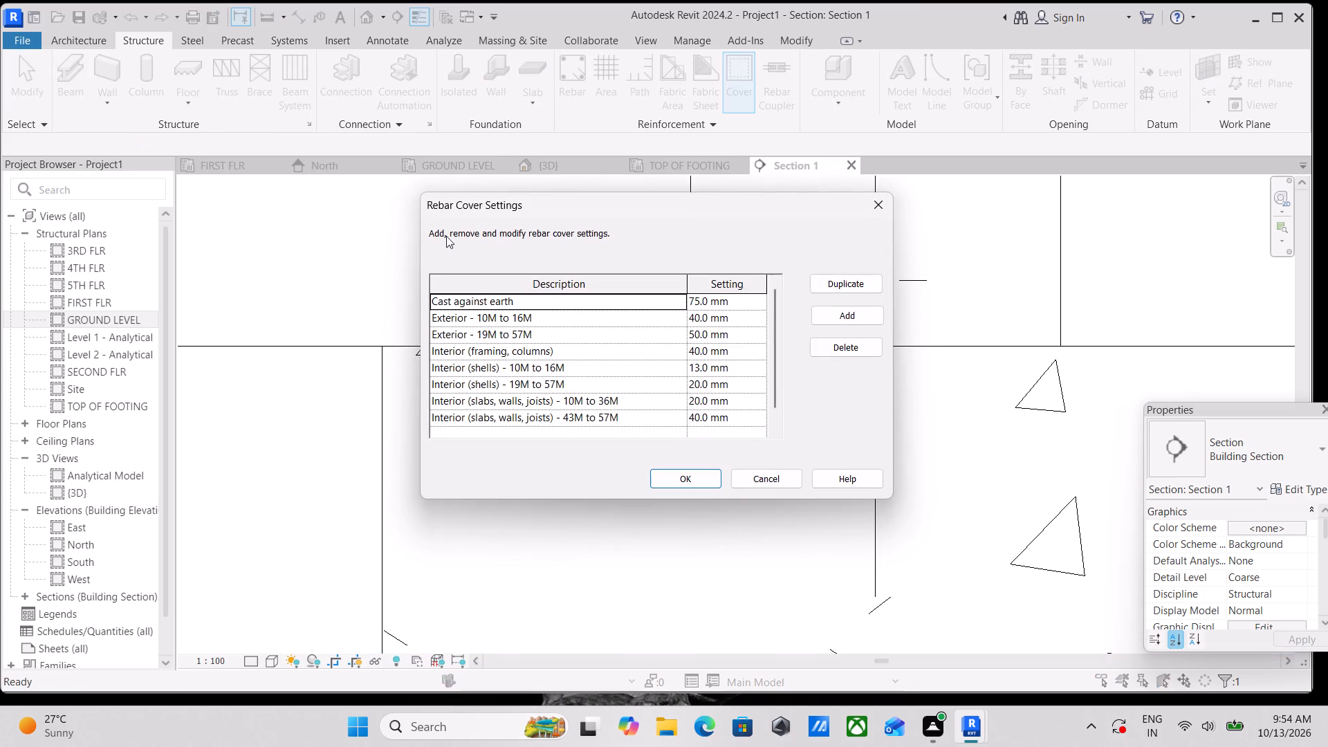
pyautogui.scroll(-2, 661, 386)
pyautogui.scroll(4, 721, 403)
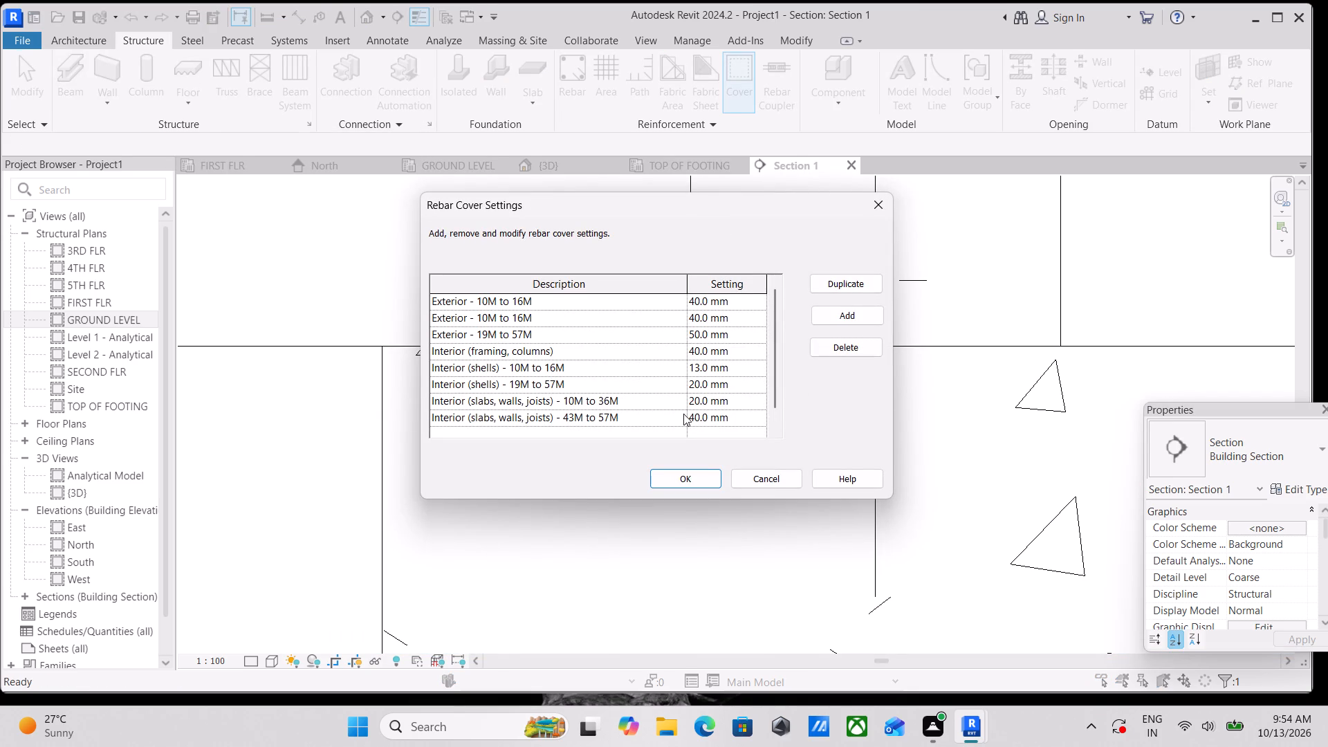
pyautogui.scroll(2, 705, 378)
pyautogui.click(851, 315)
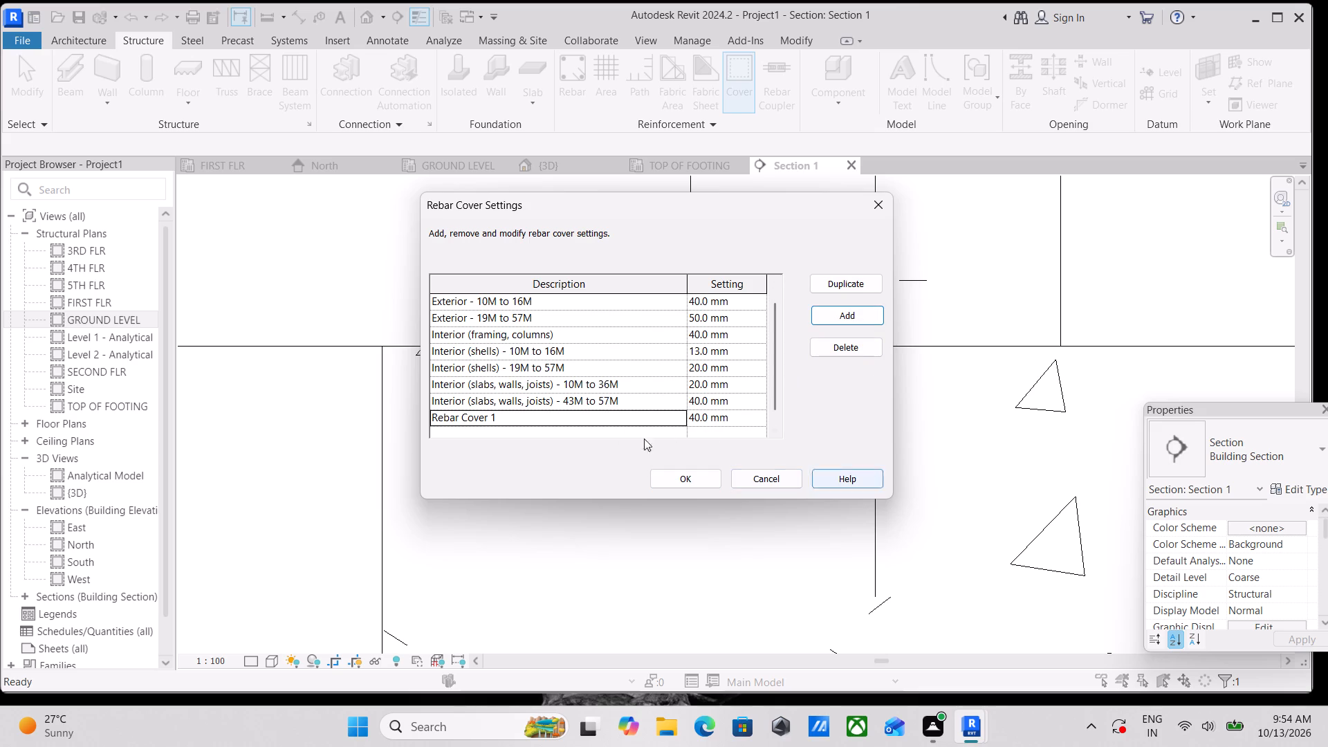
pyautogui.click(517, 415)
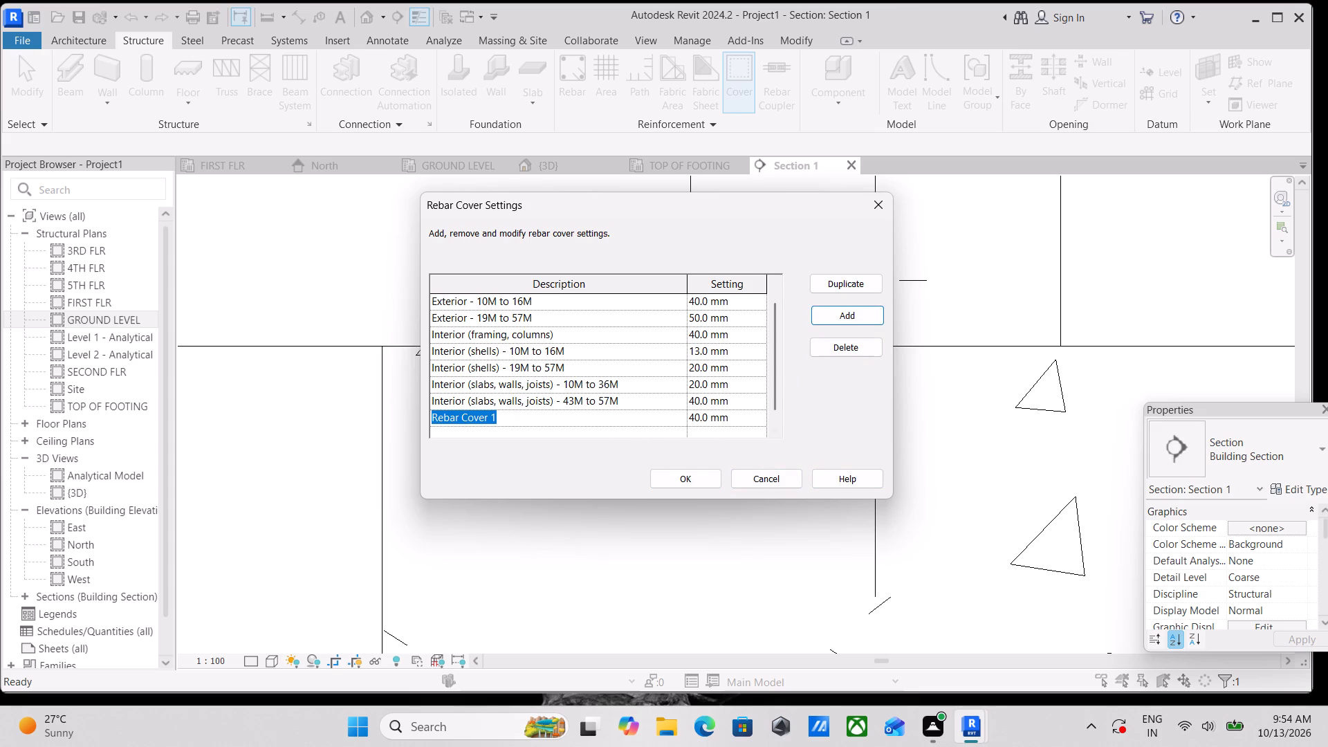
pyautogui.press('BackSpace')
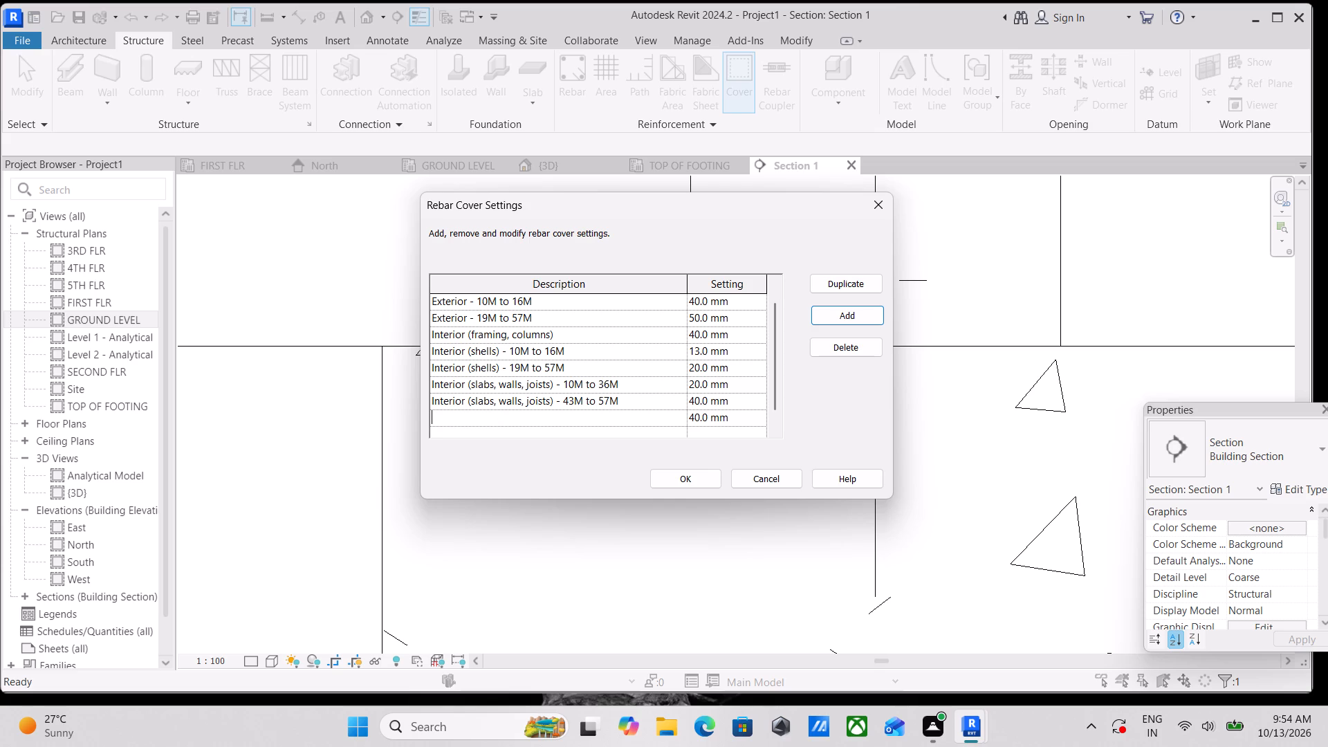
pyautogui.write('REBAR')
pyautogui.press('space')
pyautogui.press('BackSpace')
pyautogui.press('BackSpace')
pyautogui.press('BackSpace')
pyautogui.press('BackSpace')
pyautogui.press('BackSpace')
pyautogui.press('BackSpace')
pyautogui.press('BackSpace')
pyautogui.press('BackSpace')
pyautogui.press('BackSpace')
pyautogui.press('BackSpace')
pyautogui.press('BackSpace')
pyautogui.press('BackSpace')
pyautogui.write('FOUNDATION')
pyautogui.press('space')
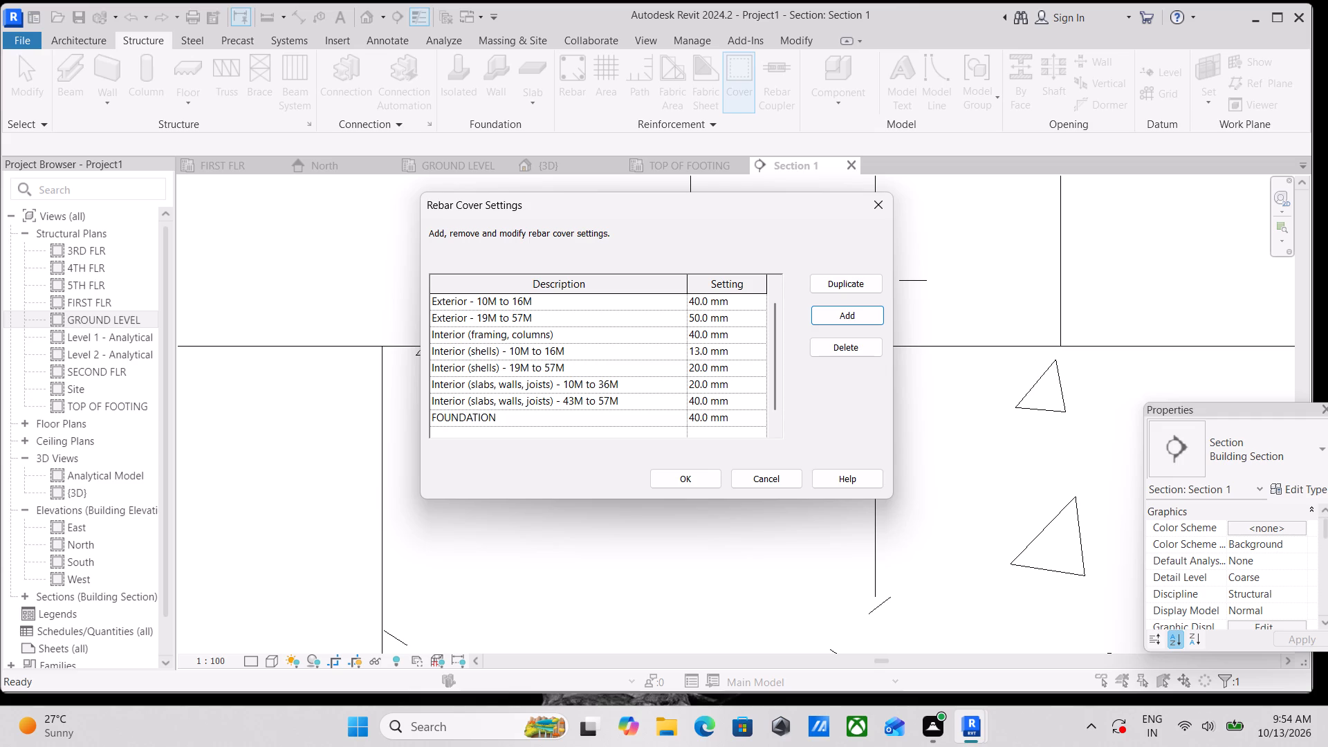
pyautogui.write('CONER')
pyautogui.press('BackSpace')
pyautogui.press('BackSpace')
pyautogui.press('BackSpace')
pyautogui.write('VER')
# Set the FOUNDATION COVER thickness to 50 mm, accept the cover settings and dismiss the save reminder.
pyautogui.click(698, 413)
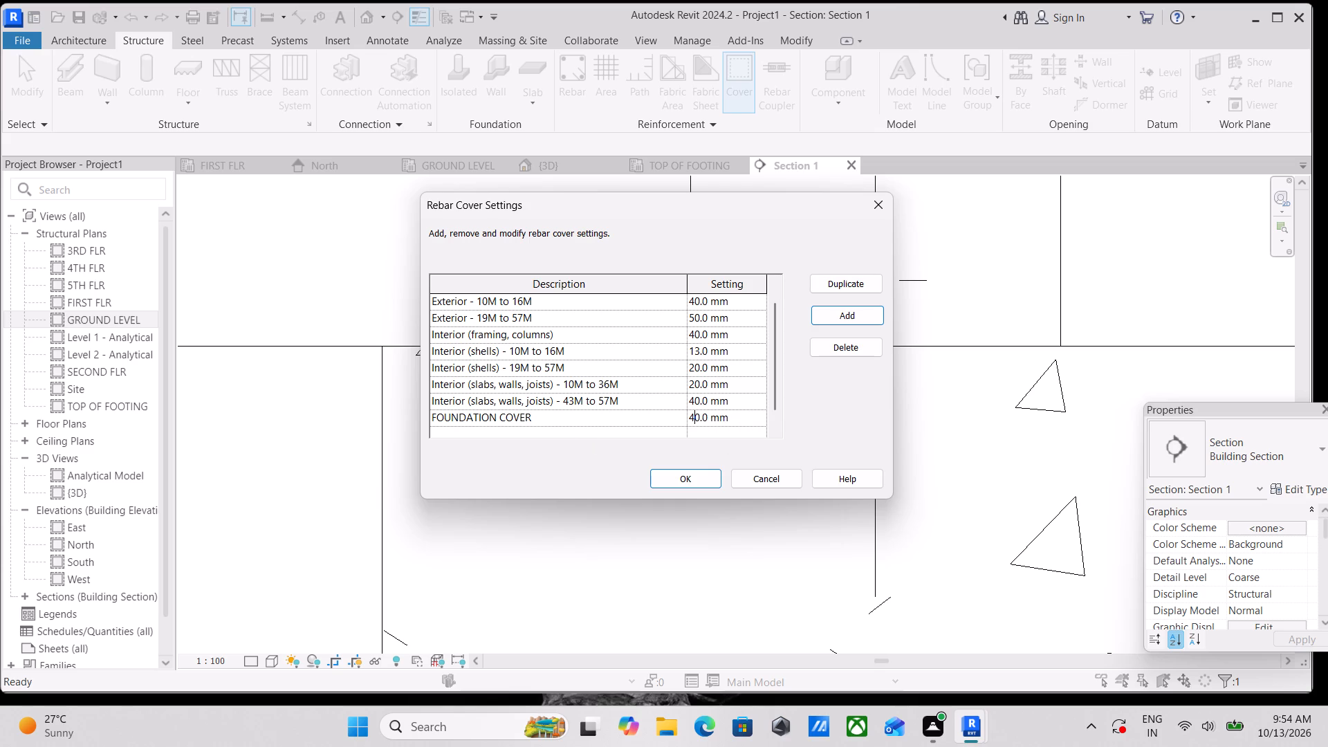
pyautogui.click(700, 414)
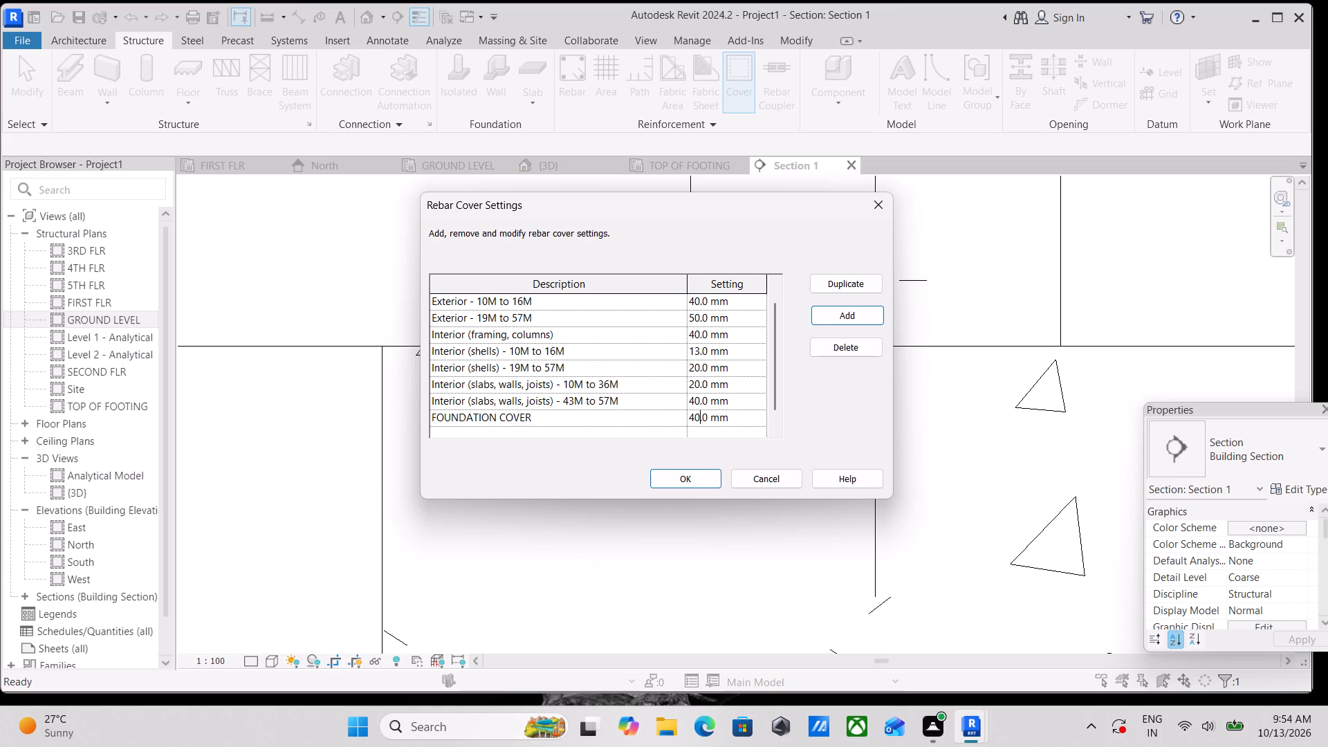
pyautogui.click(698, 418)
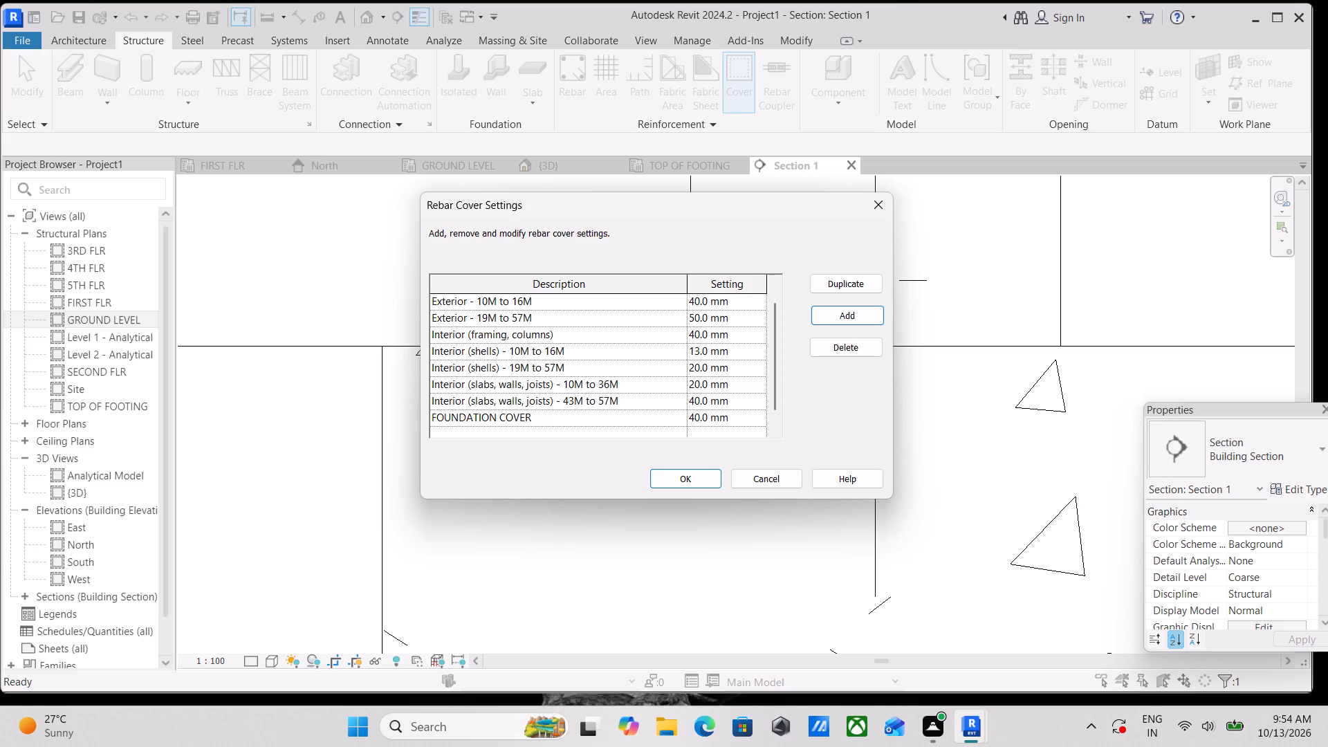
pyautogui.click(691, 418)
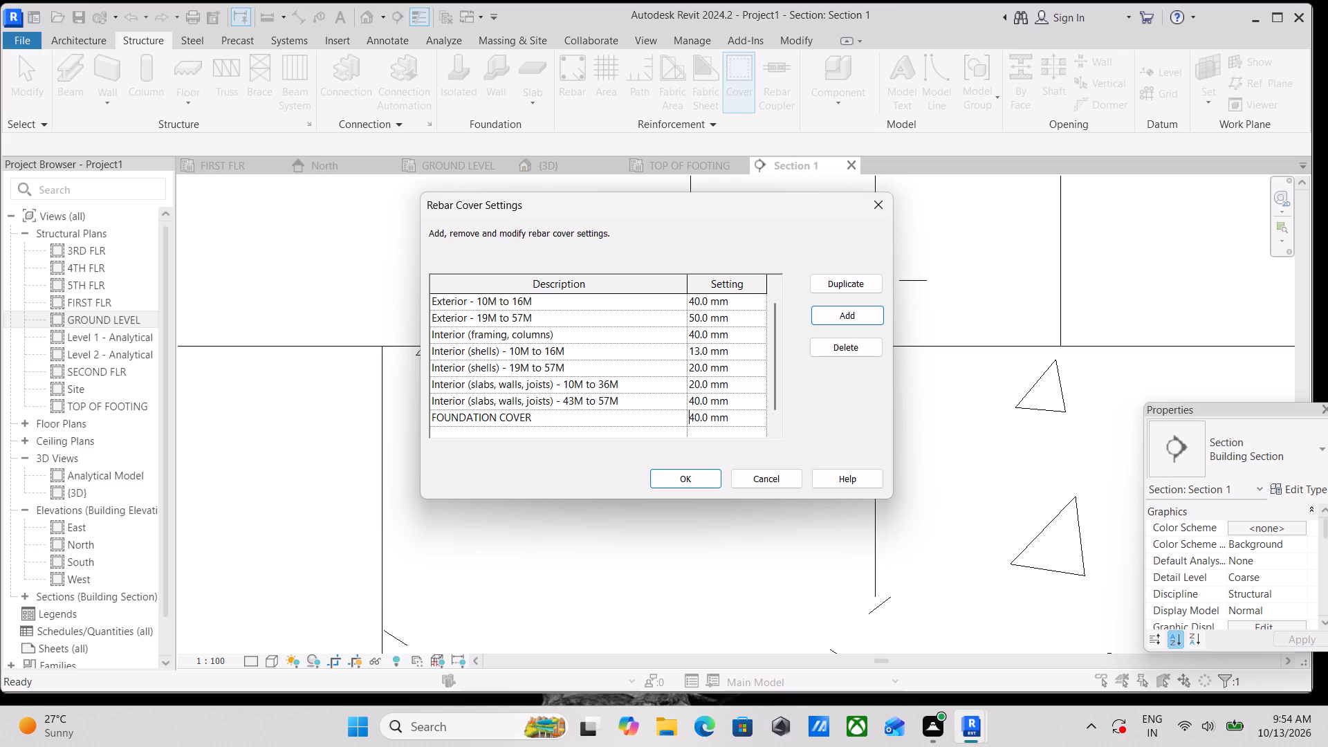
pyautogui.click(694, 417)
pyautogui.press('BackSpace')
pyautogui.press('5')
pyautogui.click(697, 486)
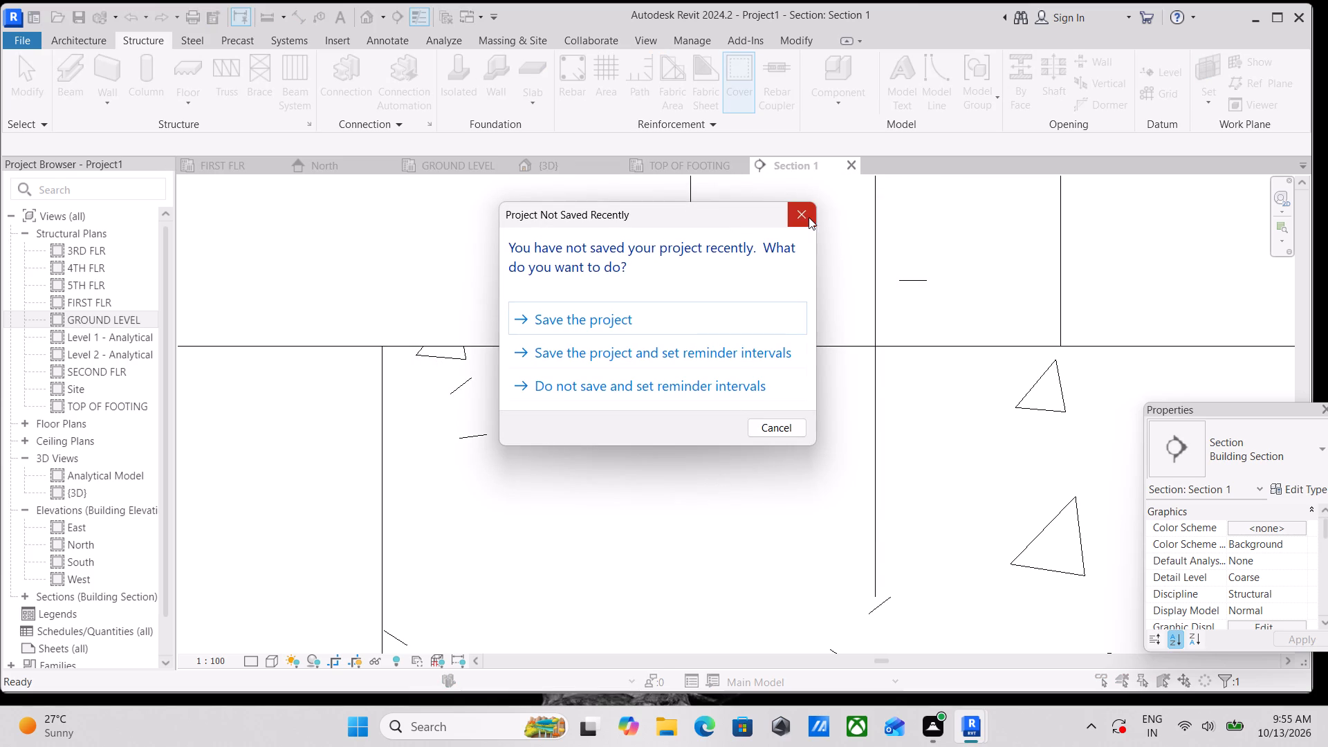
pyautogui.click(809, 217)
# Place a 16M rebar of shape M_02 inside the footing in the section, ending the placement command.
pyautogui.scroll(-2, 654, 403)
pyautogui.click(665, 391)
pyautogui.scroll(-4, 665, 391)
pyautogui.moveTo(697, 376); pyautogui.dragTo(542, 378, button='middle')
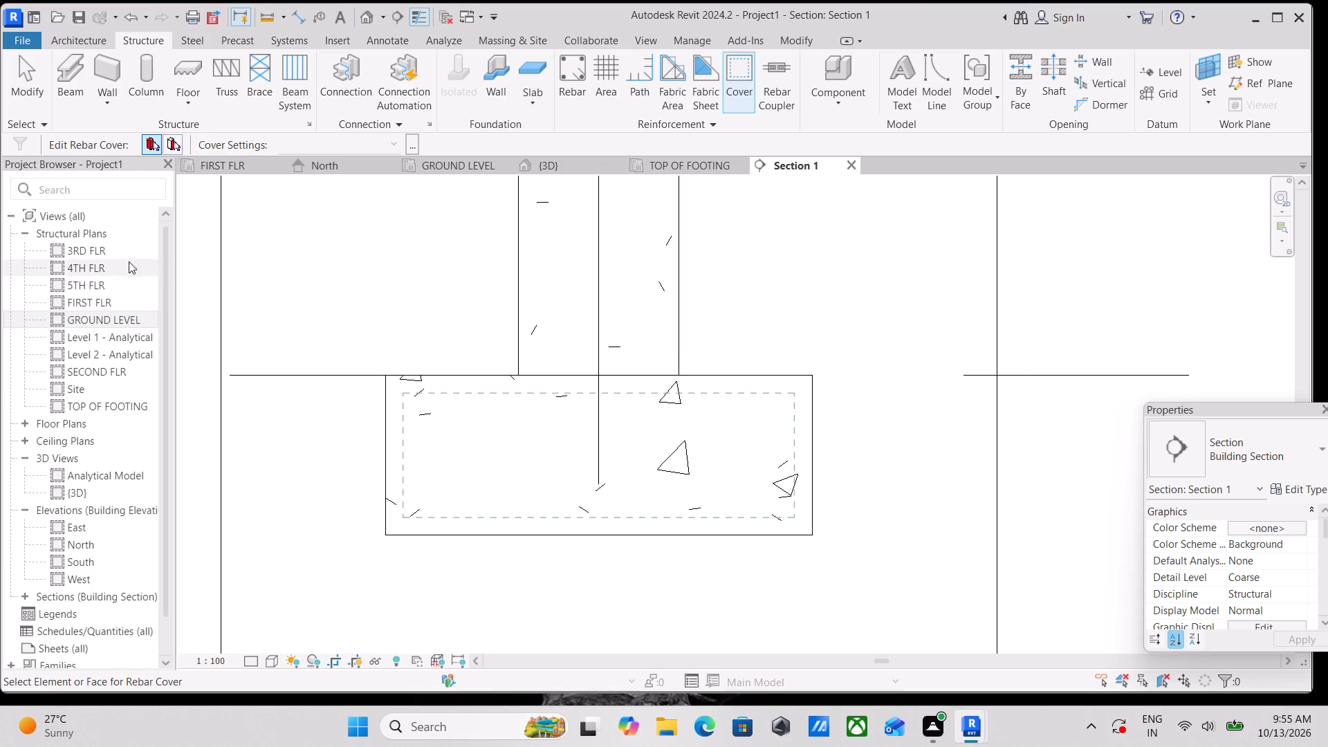
pyautogui.click(581, 88)
pyautogui.click(696, 403)
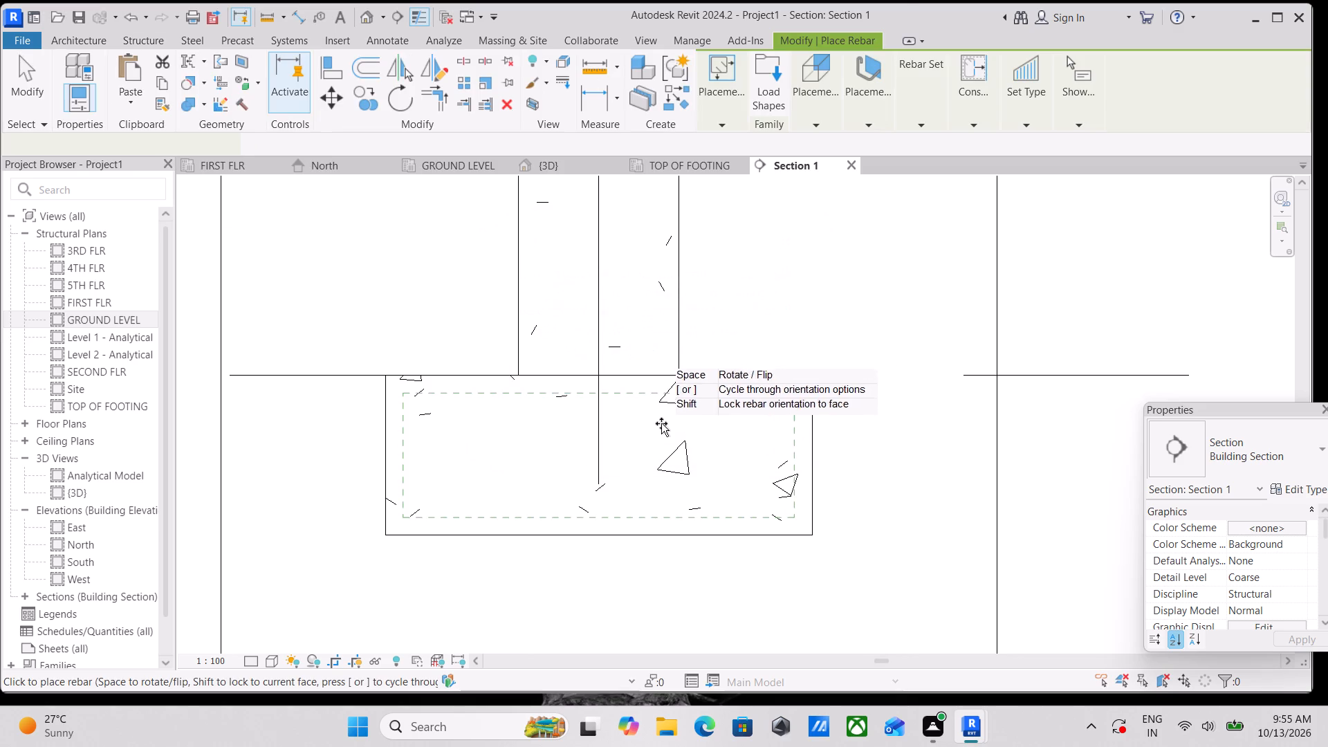
pyautogui.click(585, 409)
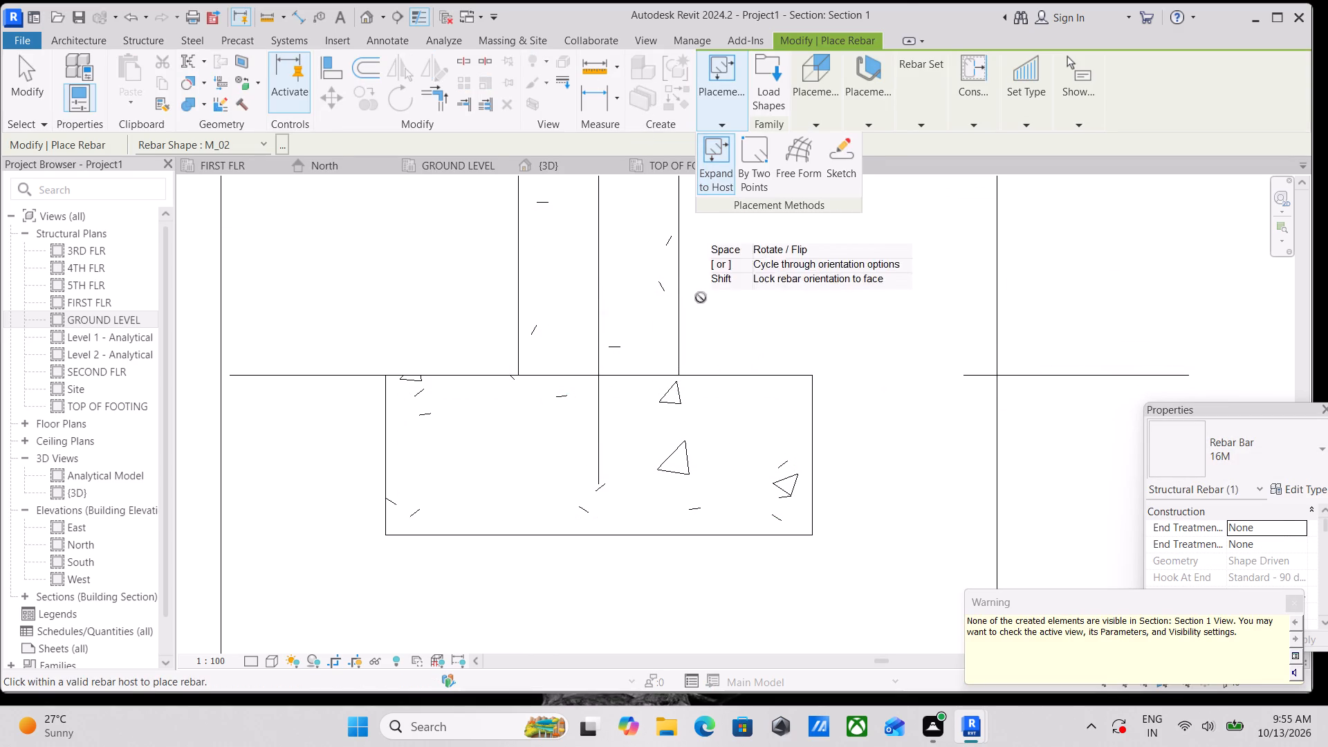
pyautogui.press('Escape')
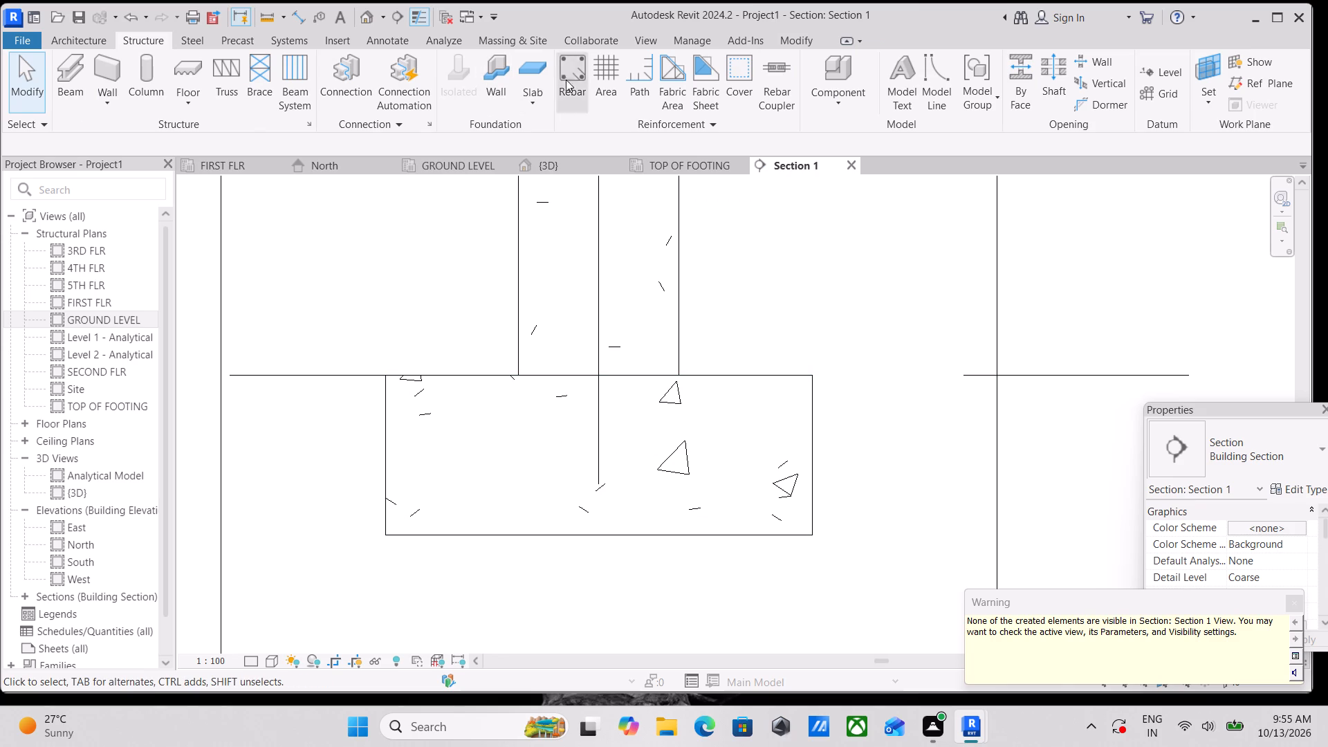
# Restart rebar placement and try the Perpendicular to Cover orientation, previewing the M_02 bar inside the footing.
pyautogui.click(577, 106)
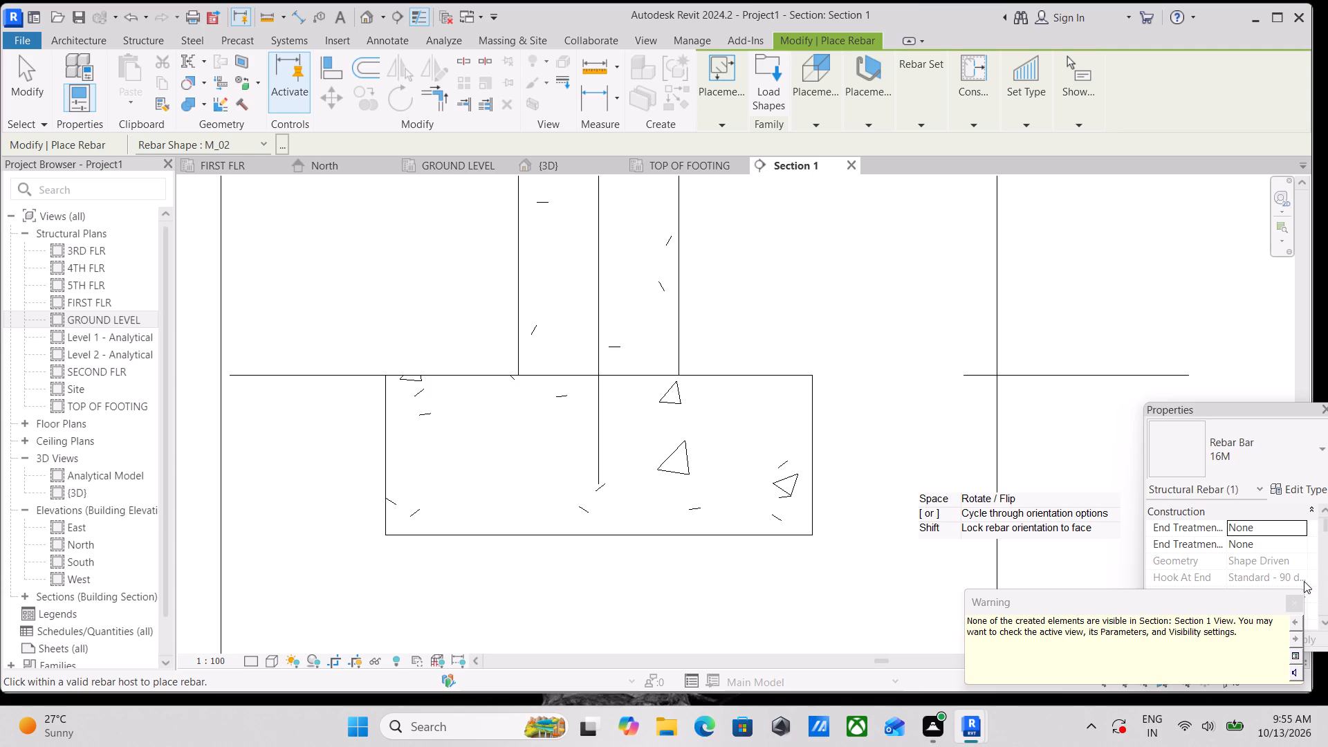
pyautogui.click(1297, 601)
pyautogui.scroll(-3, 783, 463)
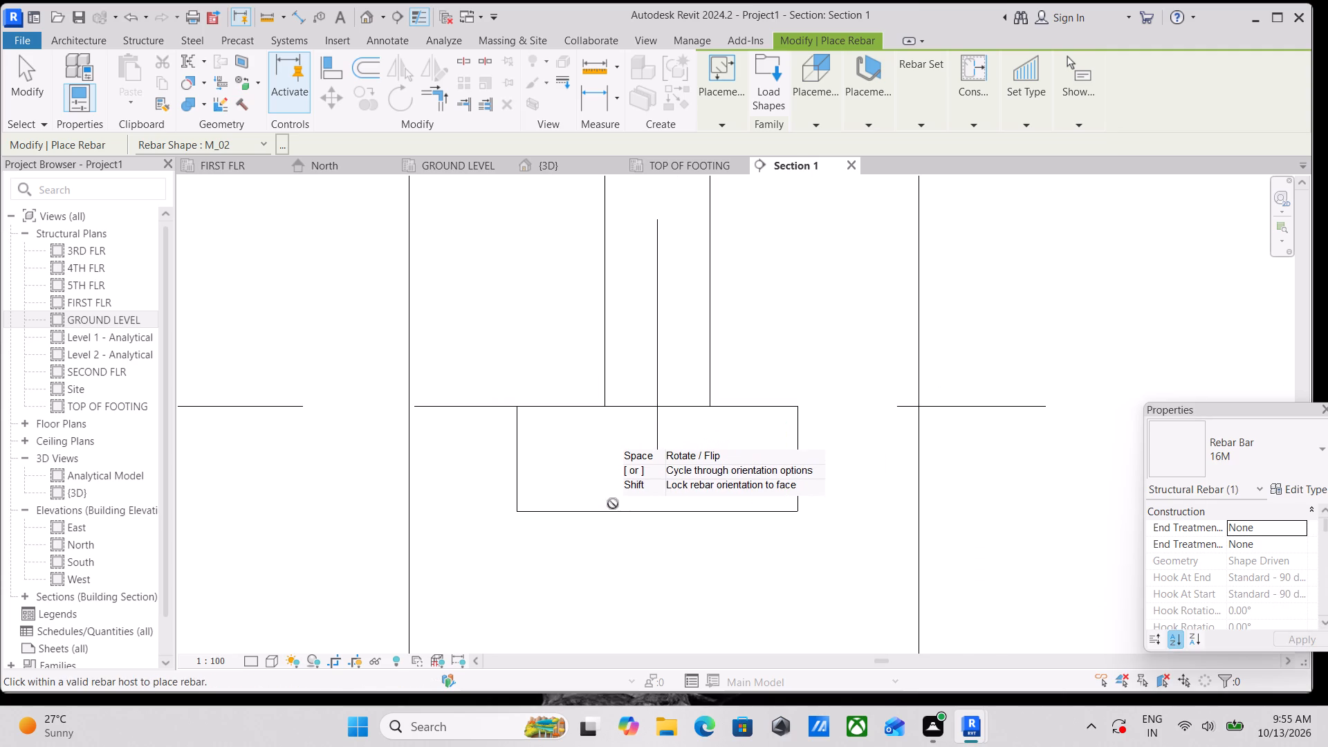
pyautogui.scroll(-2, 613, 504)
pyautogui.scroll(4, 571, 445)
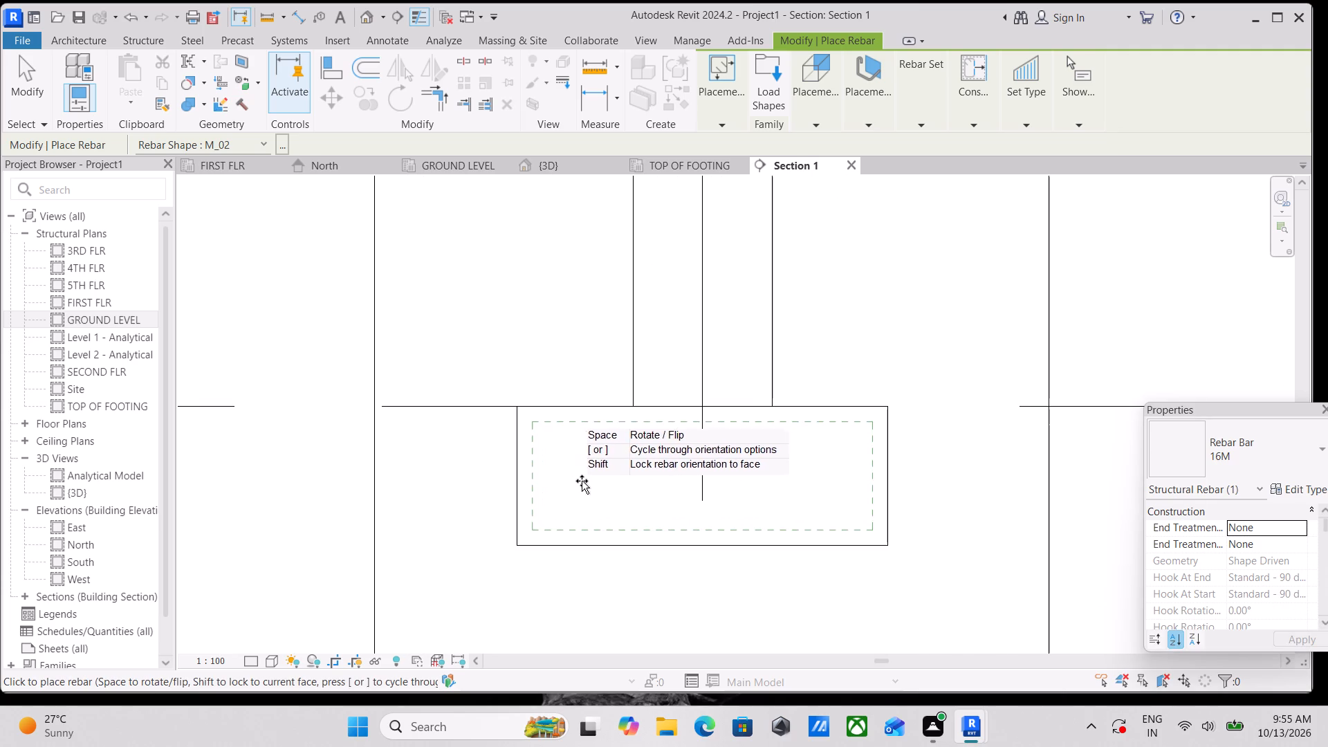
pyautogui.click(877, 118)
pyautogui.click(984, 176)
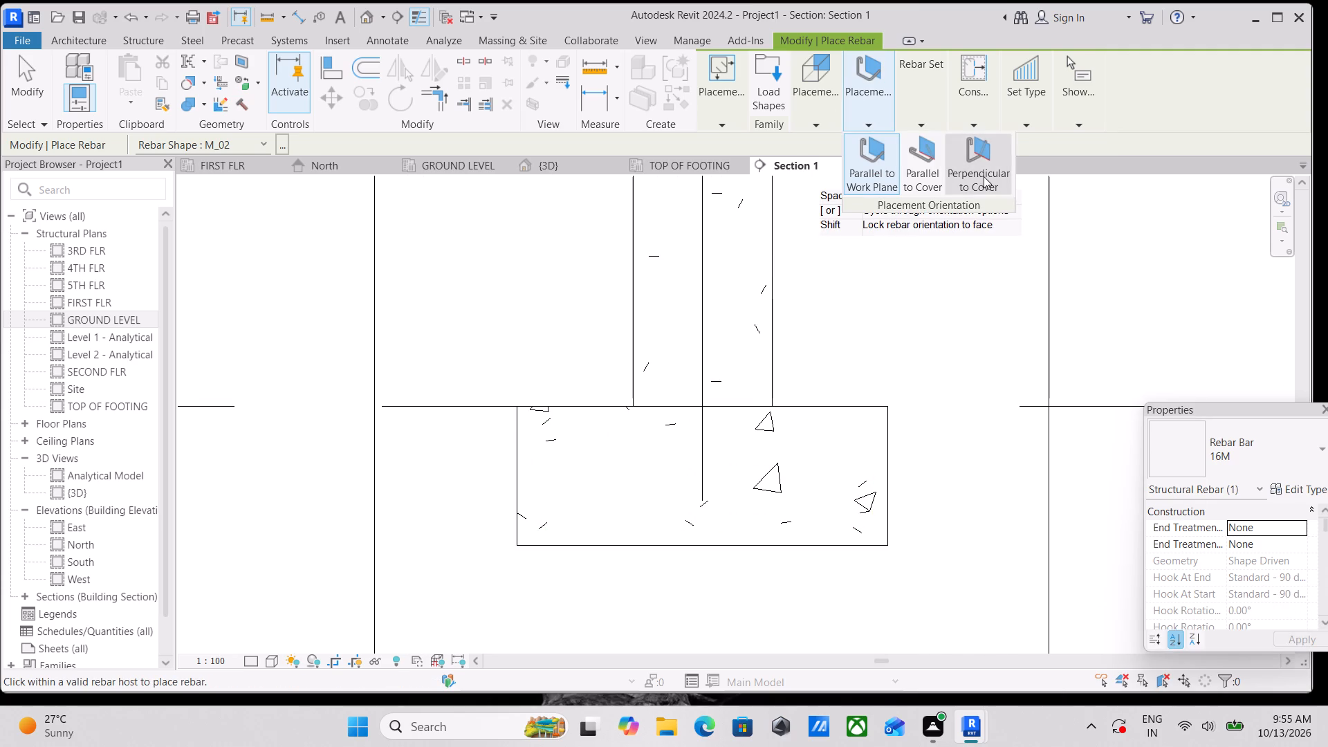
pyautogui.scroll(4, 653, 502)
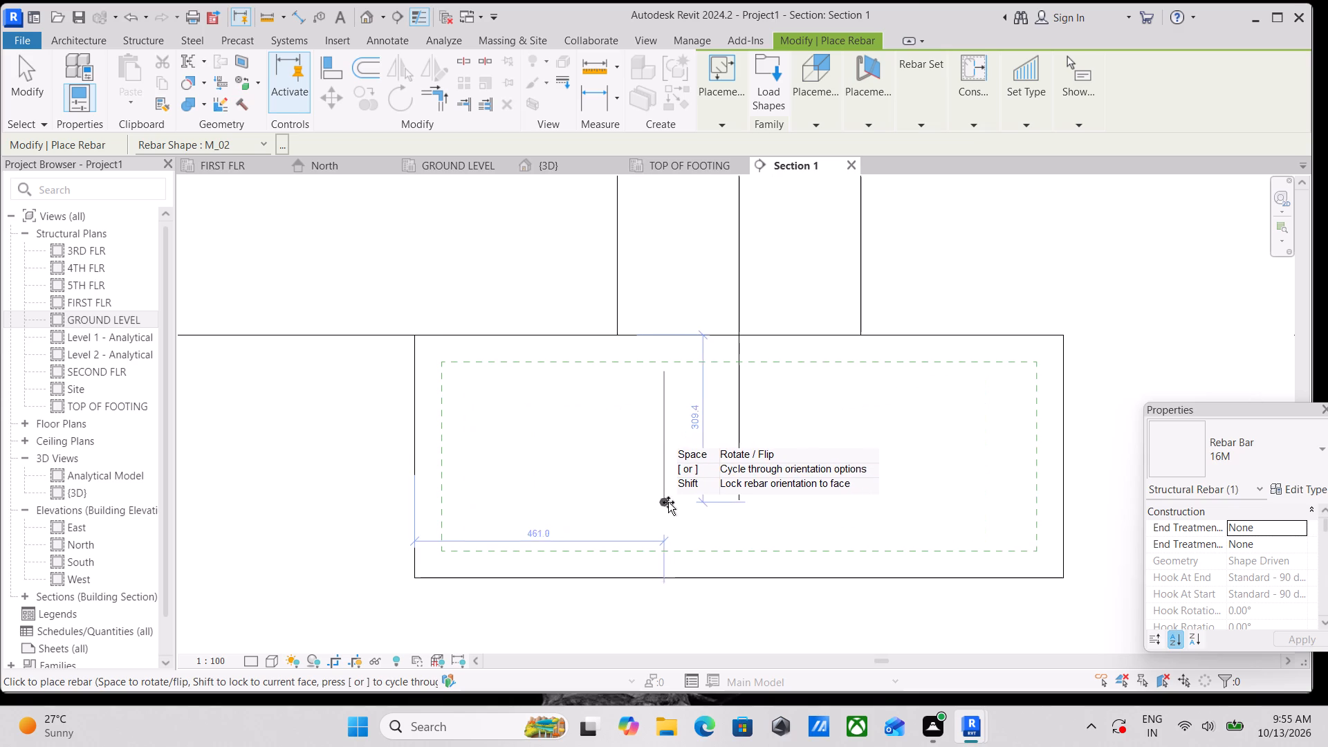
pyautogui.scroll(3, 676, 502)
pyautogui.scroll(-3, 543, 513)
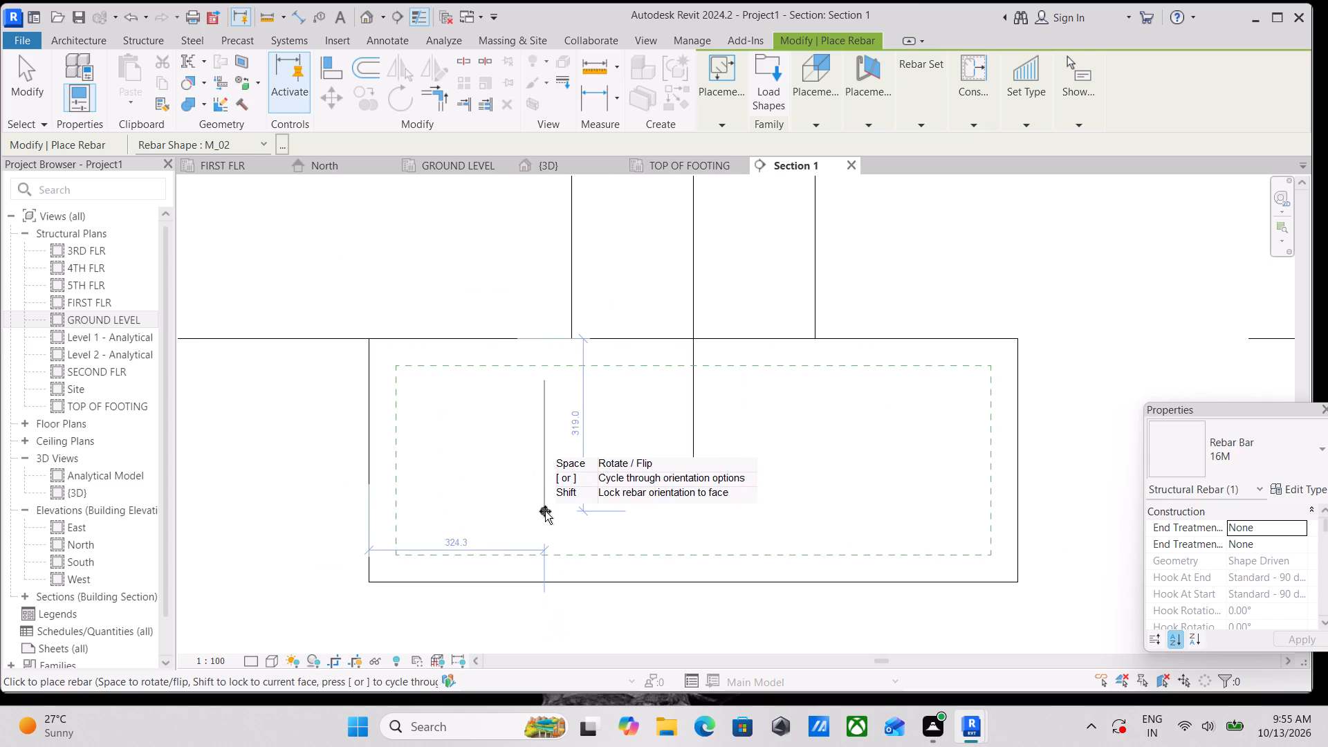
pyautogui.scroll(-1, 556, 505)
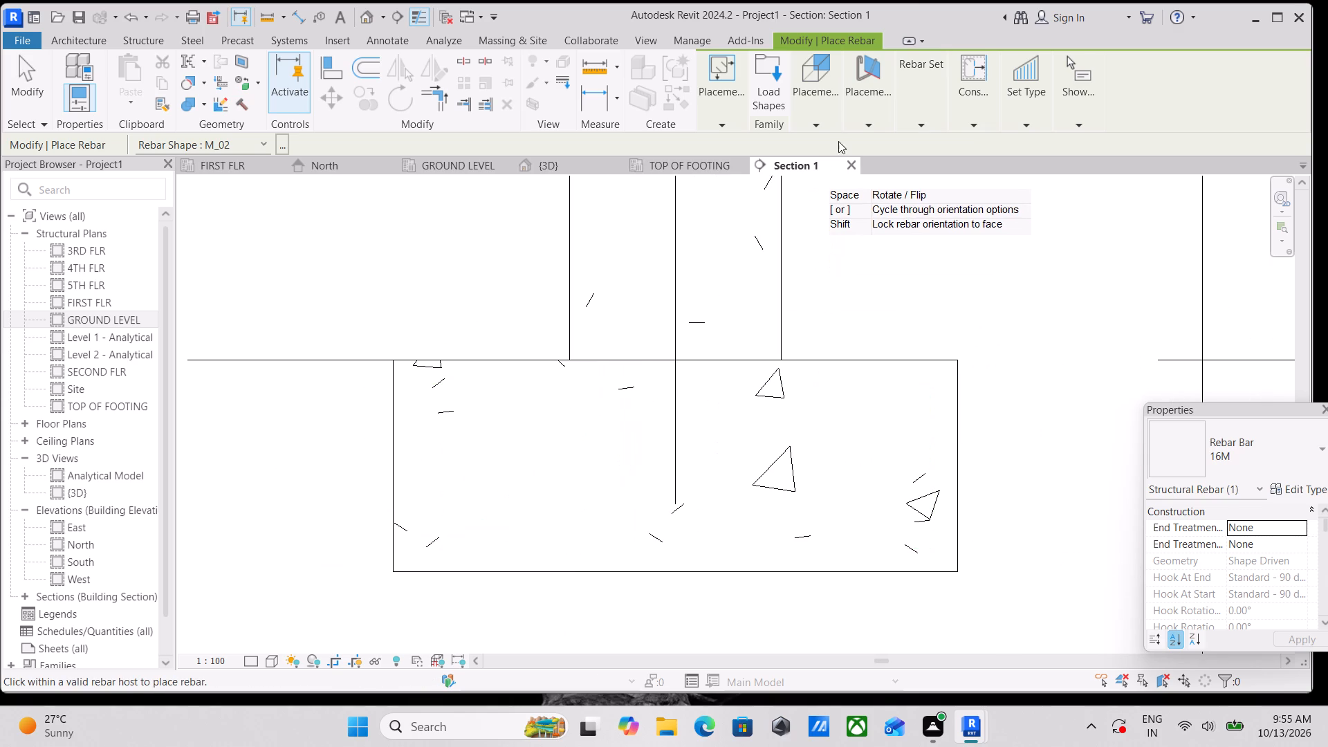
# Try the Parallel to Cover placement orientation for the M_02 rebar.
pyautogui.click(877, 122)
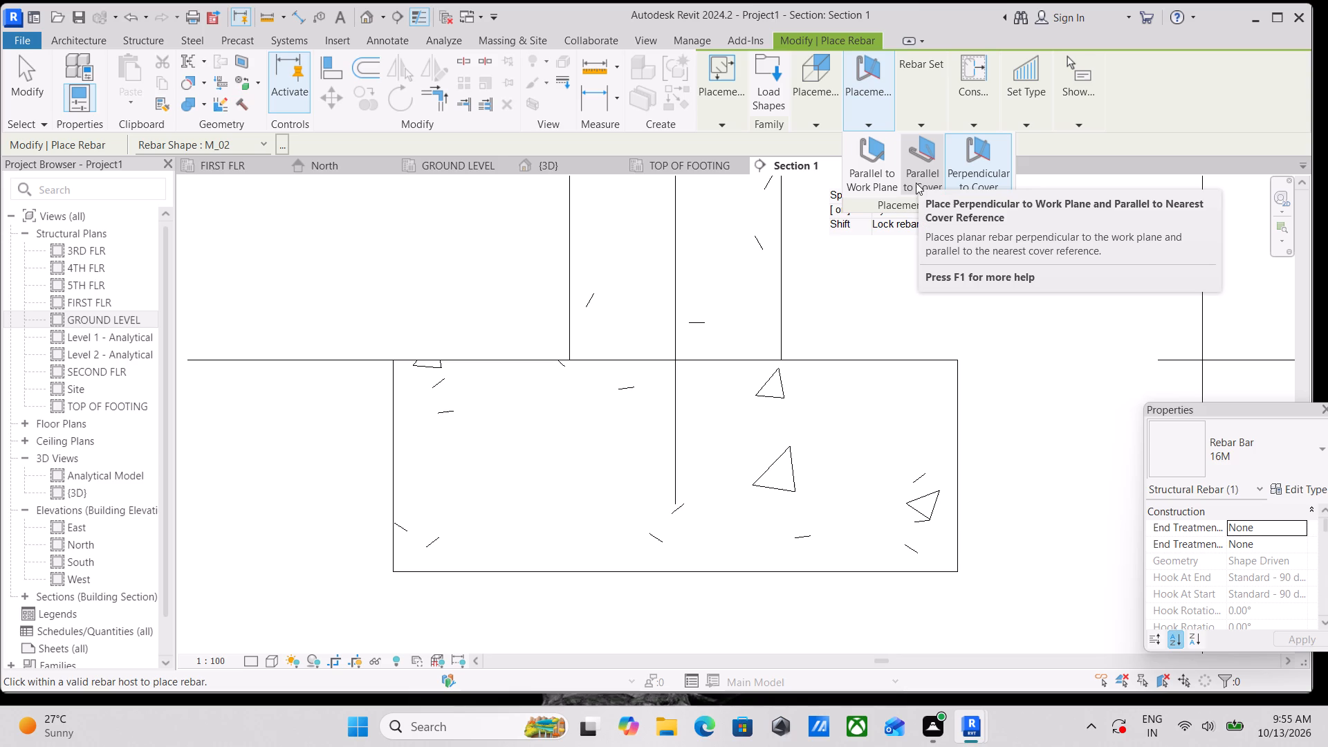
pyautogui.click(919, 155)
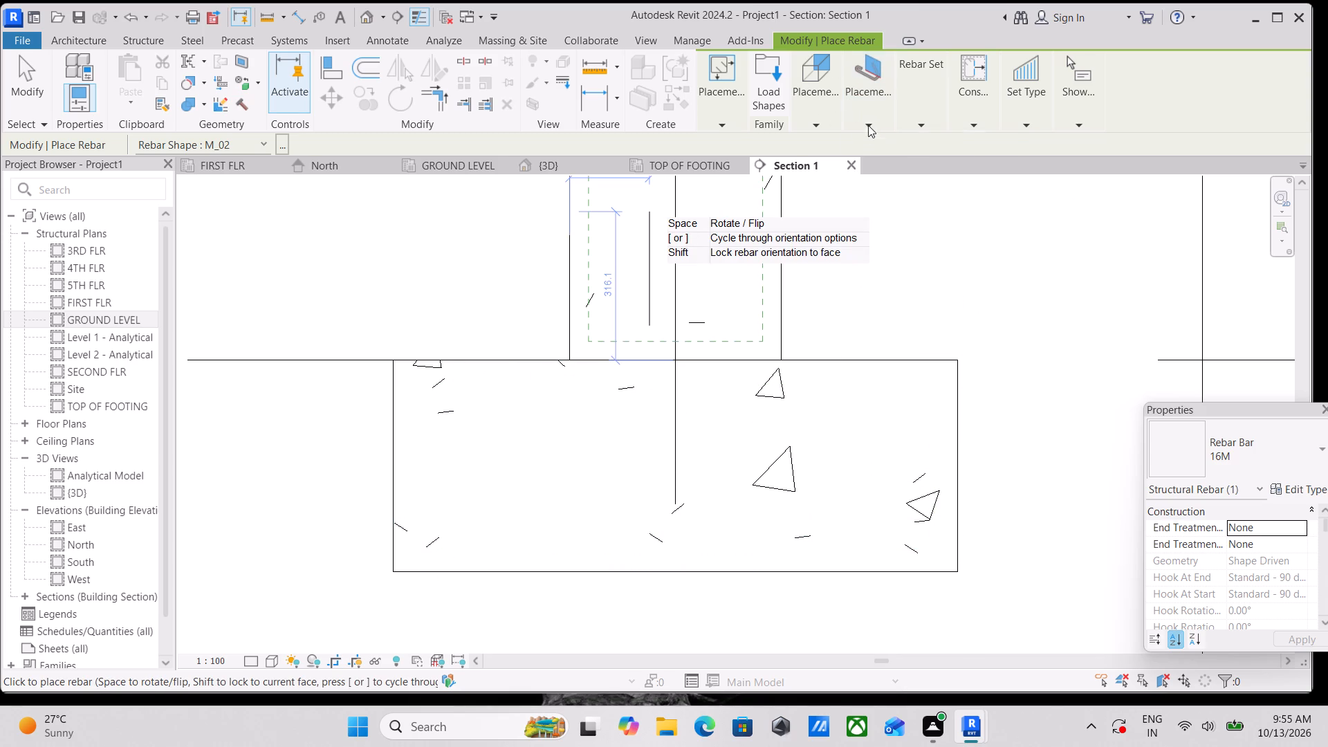
# Set the rebar placement orientation back to Parallel to Work Plane and preview the M_02 bar in the footing.
pyautogui.click(863, 165)
pyautogui.scroll(-3, 637, 484)
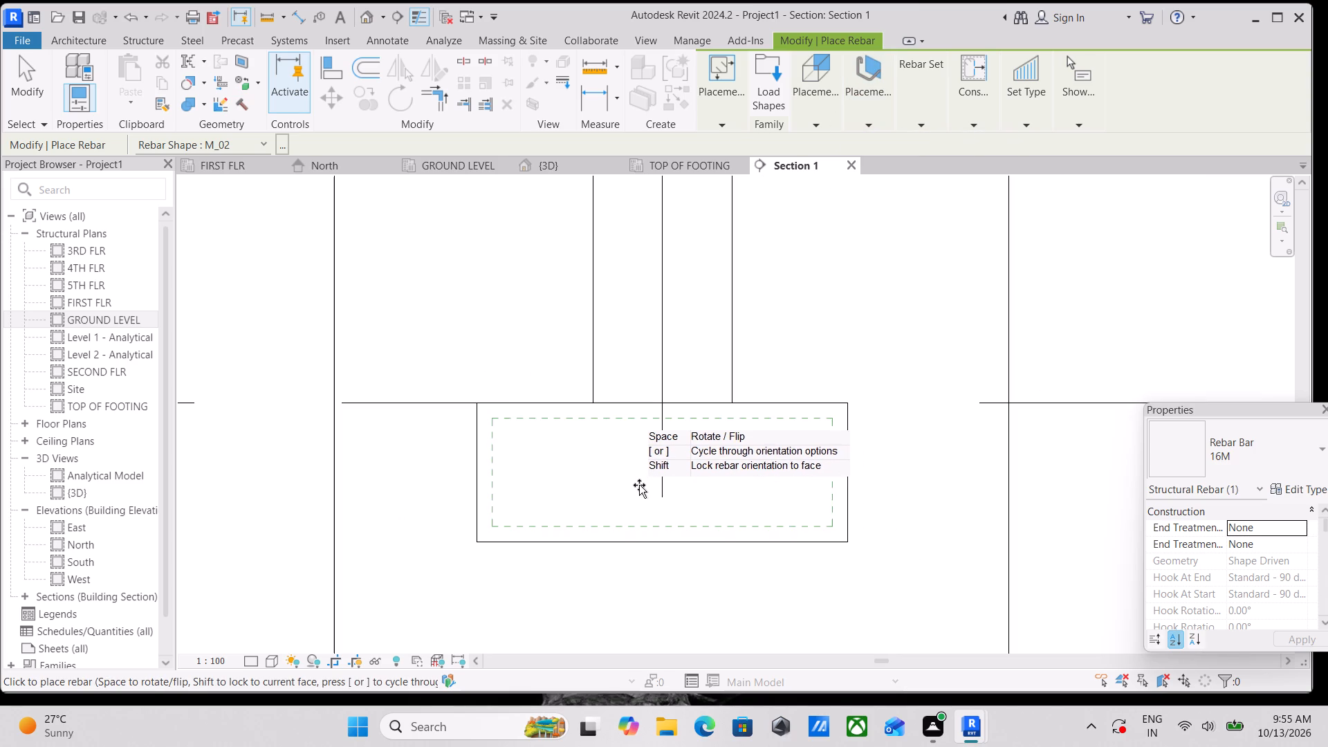
pyautogui.scroll(3, 645, 499)
pyautogui.scroll(4, 555, 519)
pyautogui.scroll(-3, 570, 508)
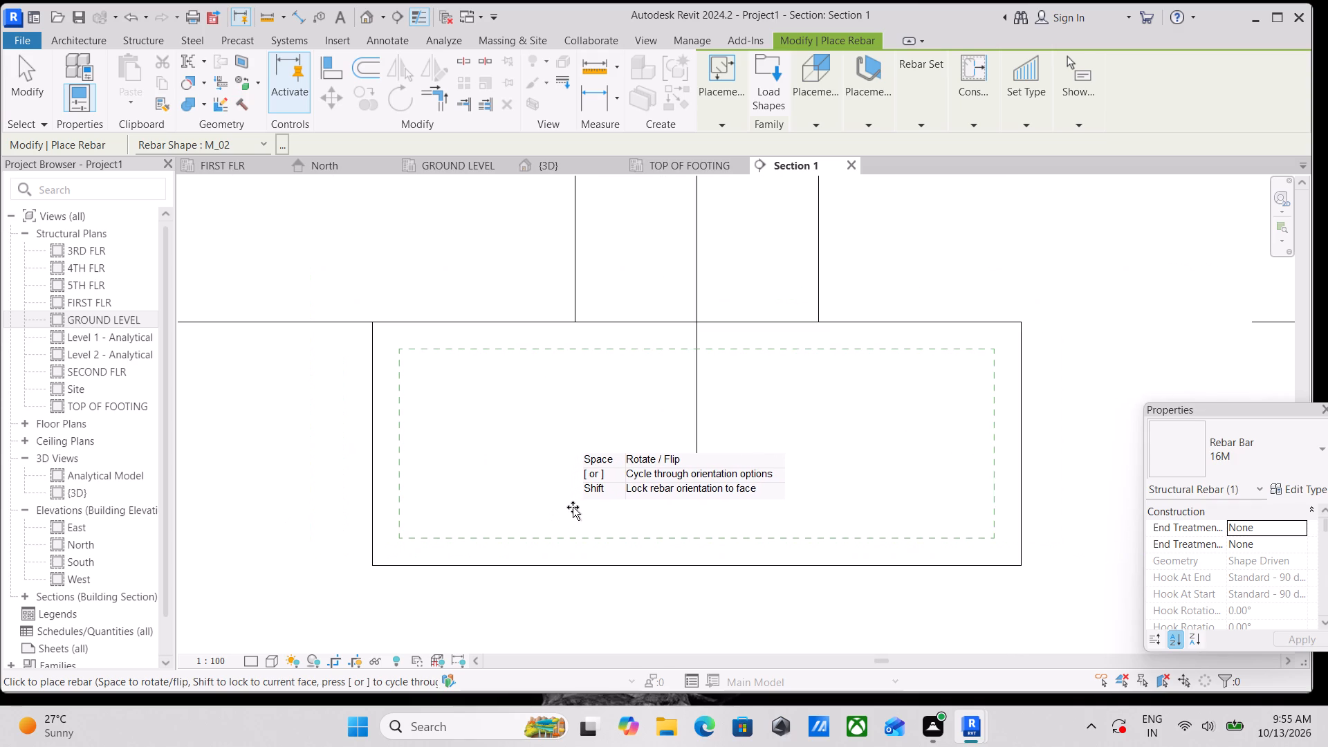
# Place a 16M rebar of shape M_02 inside the footing, parallel to the work plane.
pyautogui.click(573, 507)
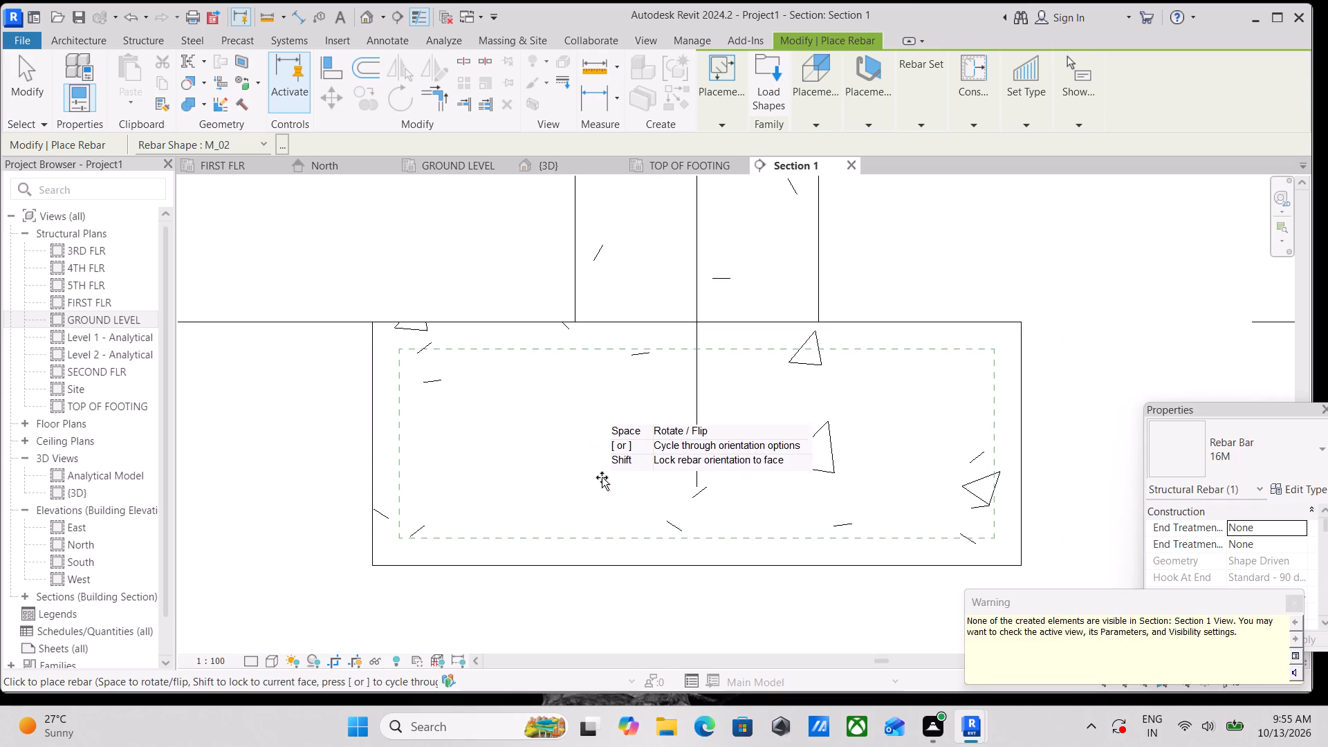
pyautogui.click(1293, 604)
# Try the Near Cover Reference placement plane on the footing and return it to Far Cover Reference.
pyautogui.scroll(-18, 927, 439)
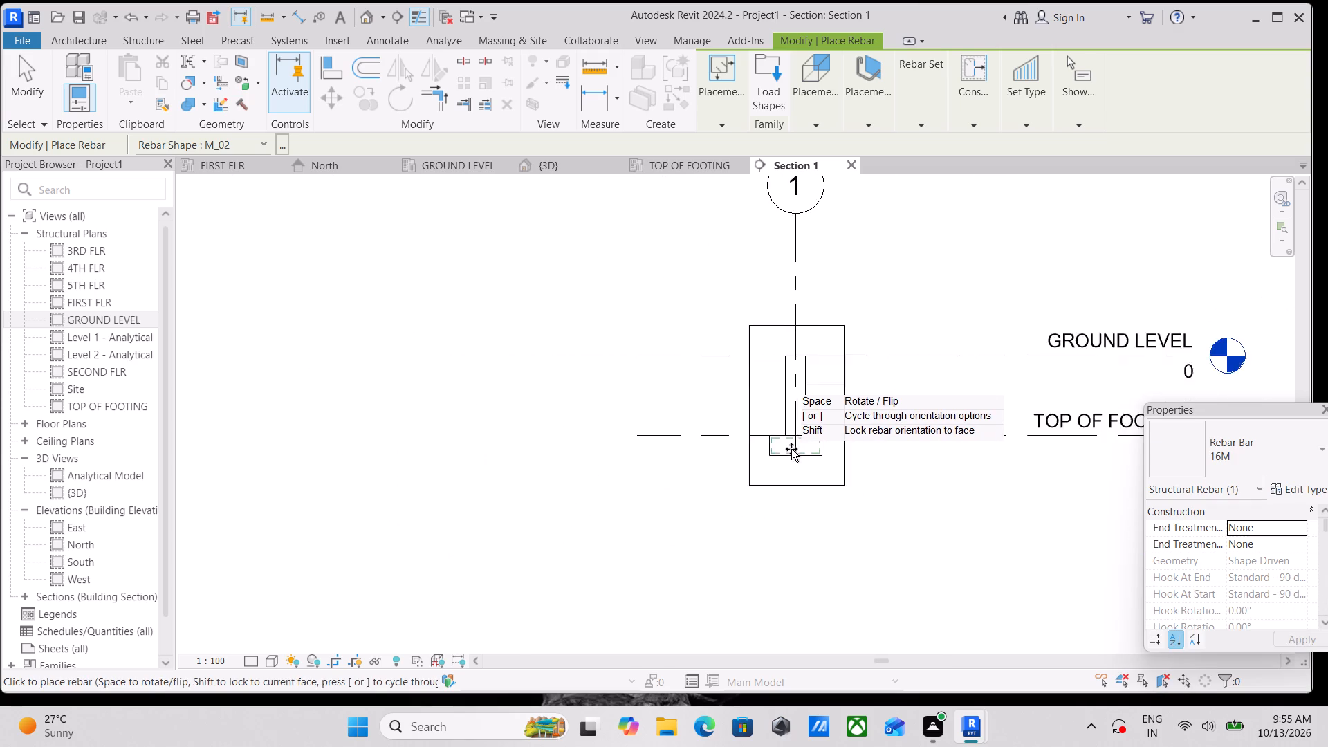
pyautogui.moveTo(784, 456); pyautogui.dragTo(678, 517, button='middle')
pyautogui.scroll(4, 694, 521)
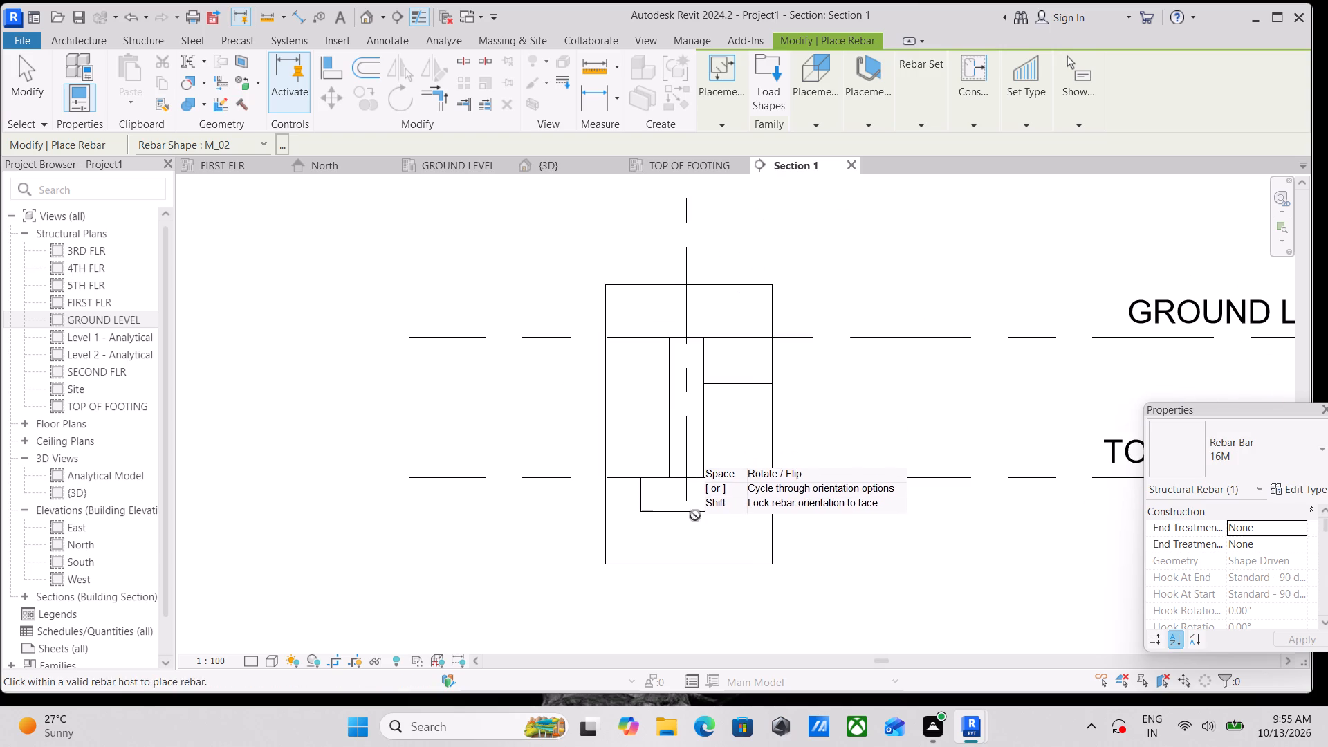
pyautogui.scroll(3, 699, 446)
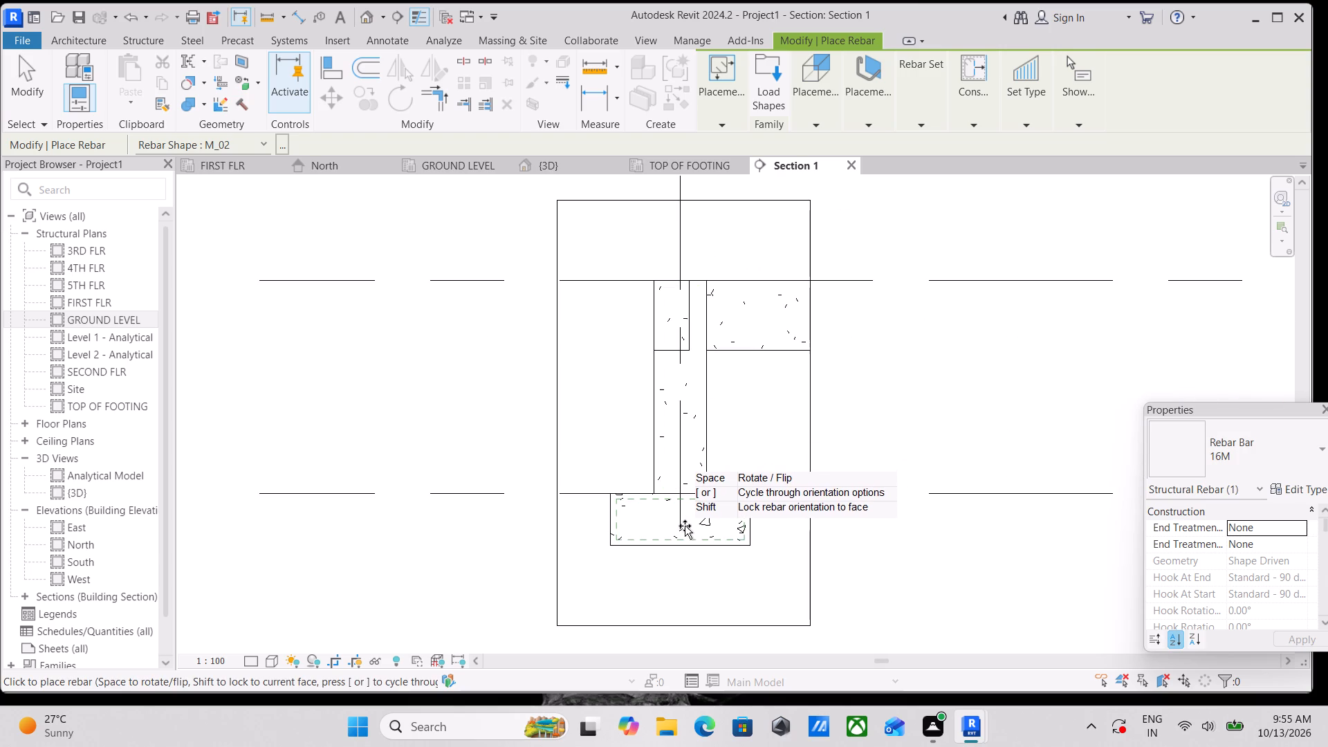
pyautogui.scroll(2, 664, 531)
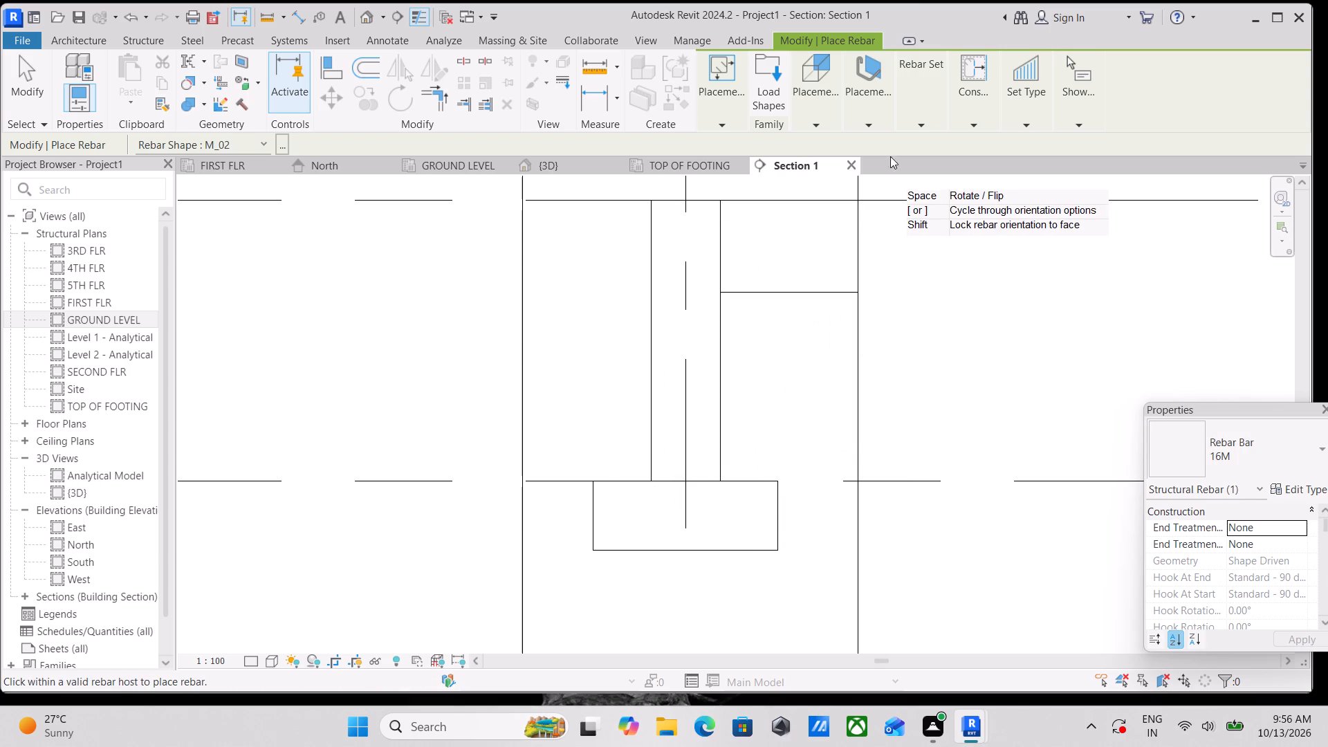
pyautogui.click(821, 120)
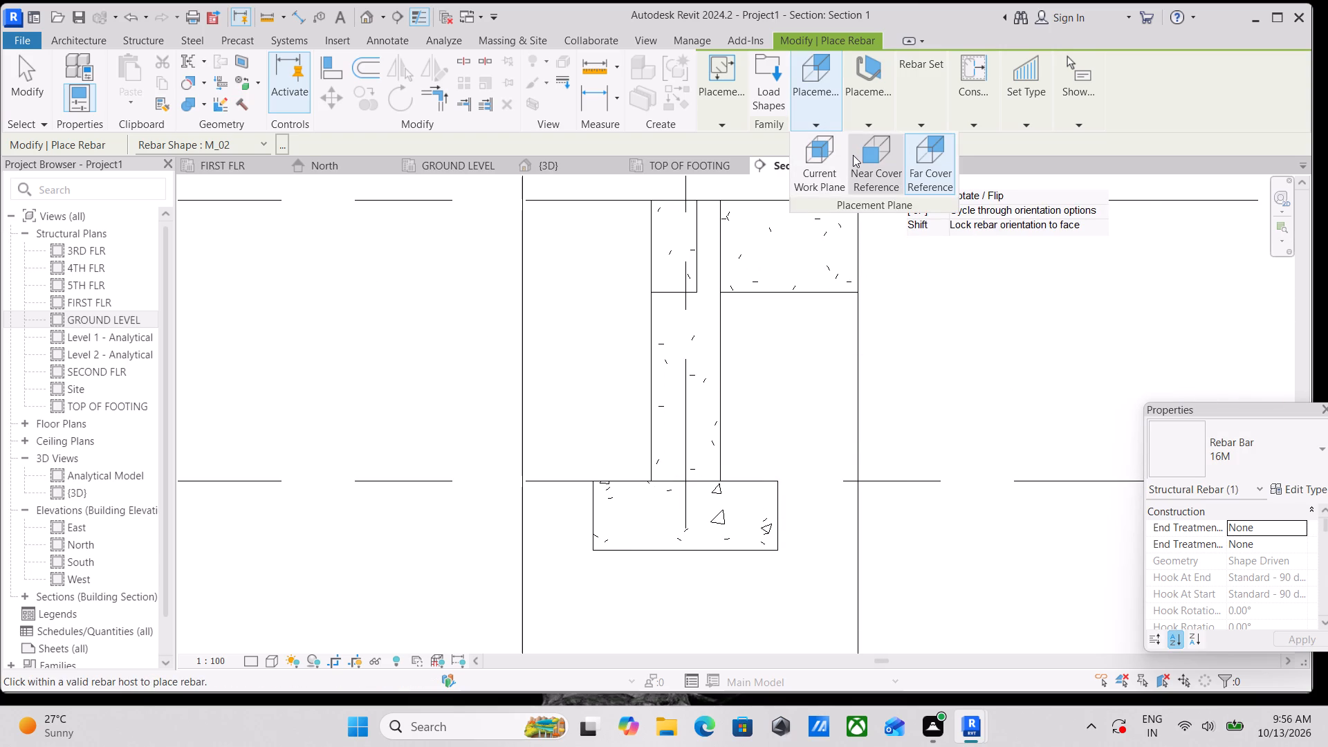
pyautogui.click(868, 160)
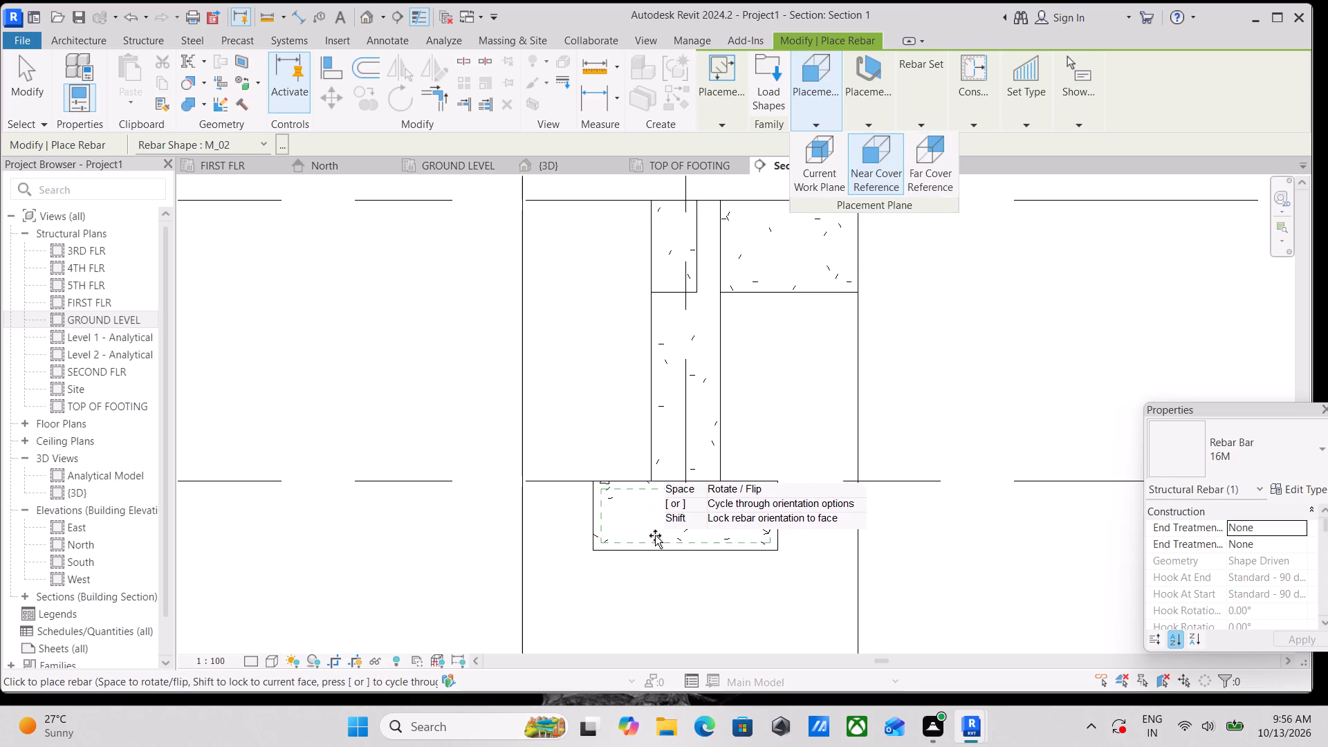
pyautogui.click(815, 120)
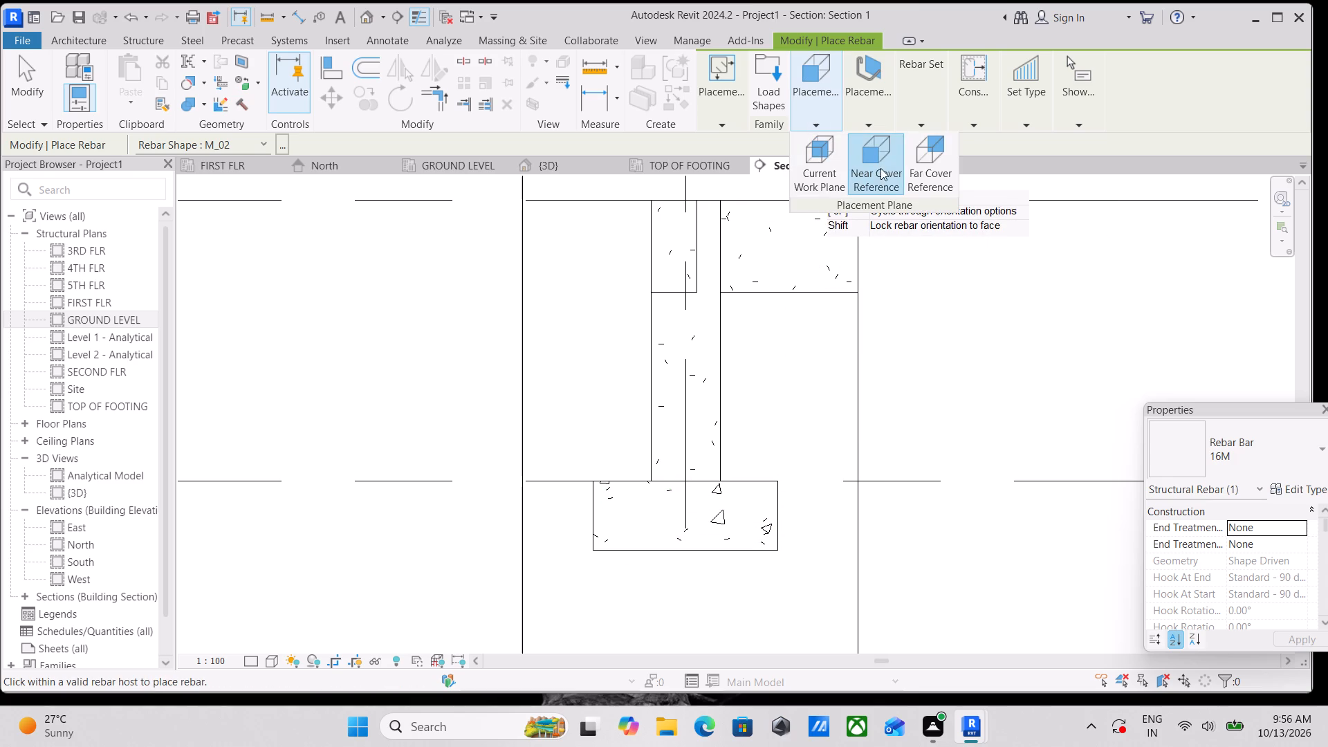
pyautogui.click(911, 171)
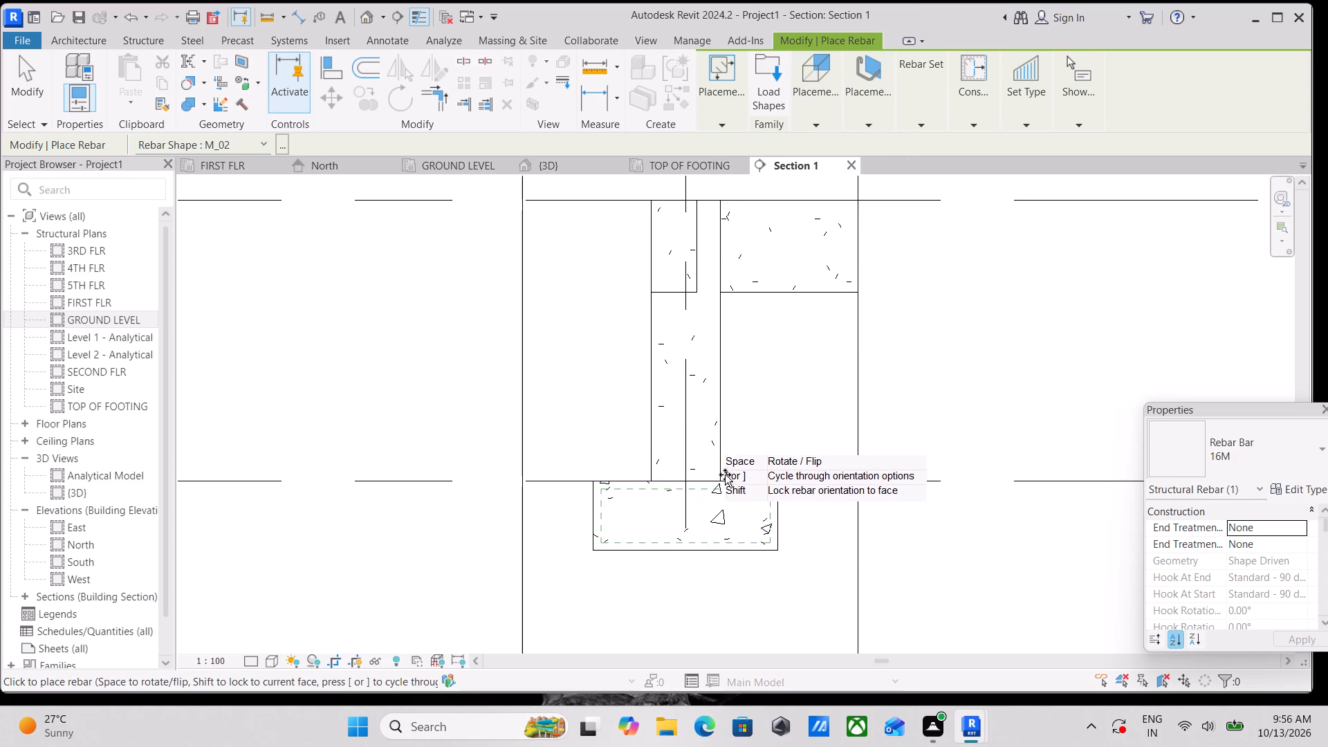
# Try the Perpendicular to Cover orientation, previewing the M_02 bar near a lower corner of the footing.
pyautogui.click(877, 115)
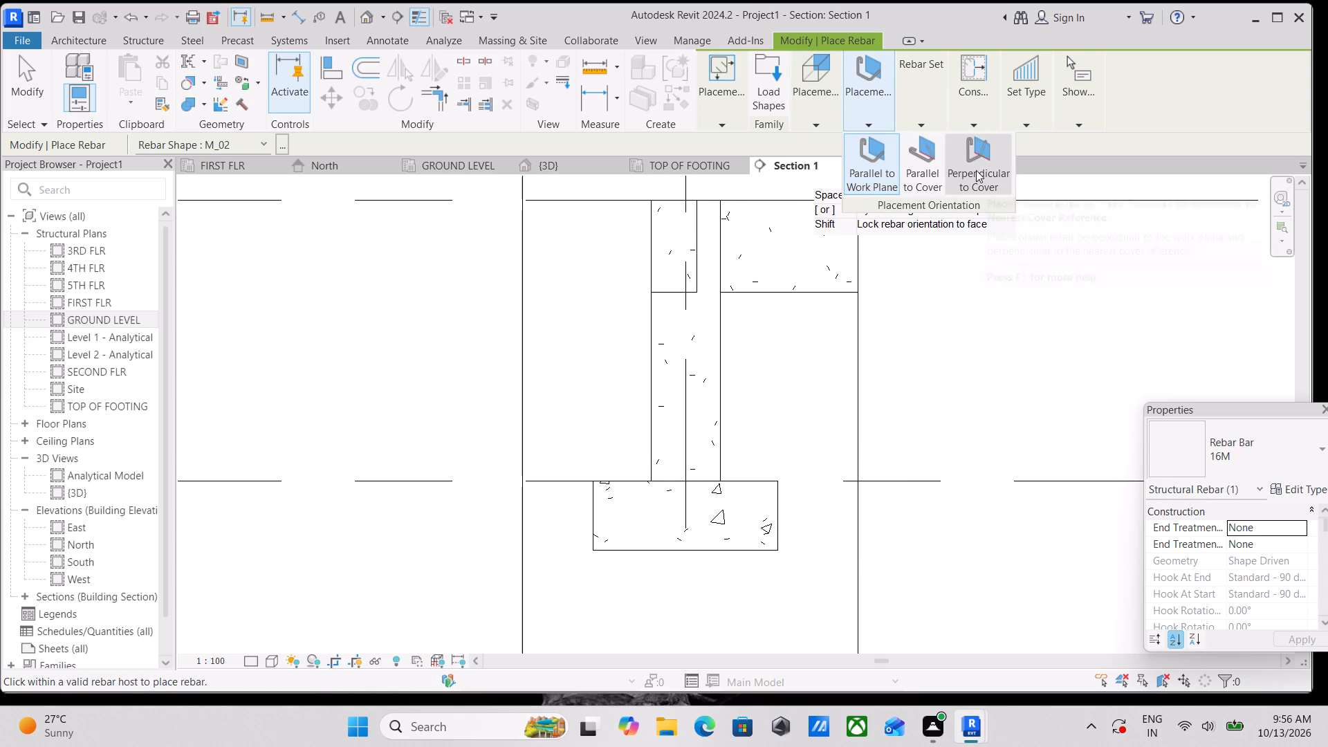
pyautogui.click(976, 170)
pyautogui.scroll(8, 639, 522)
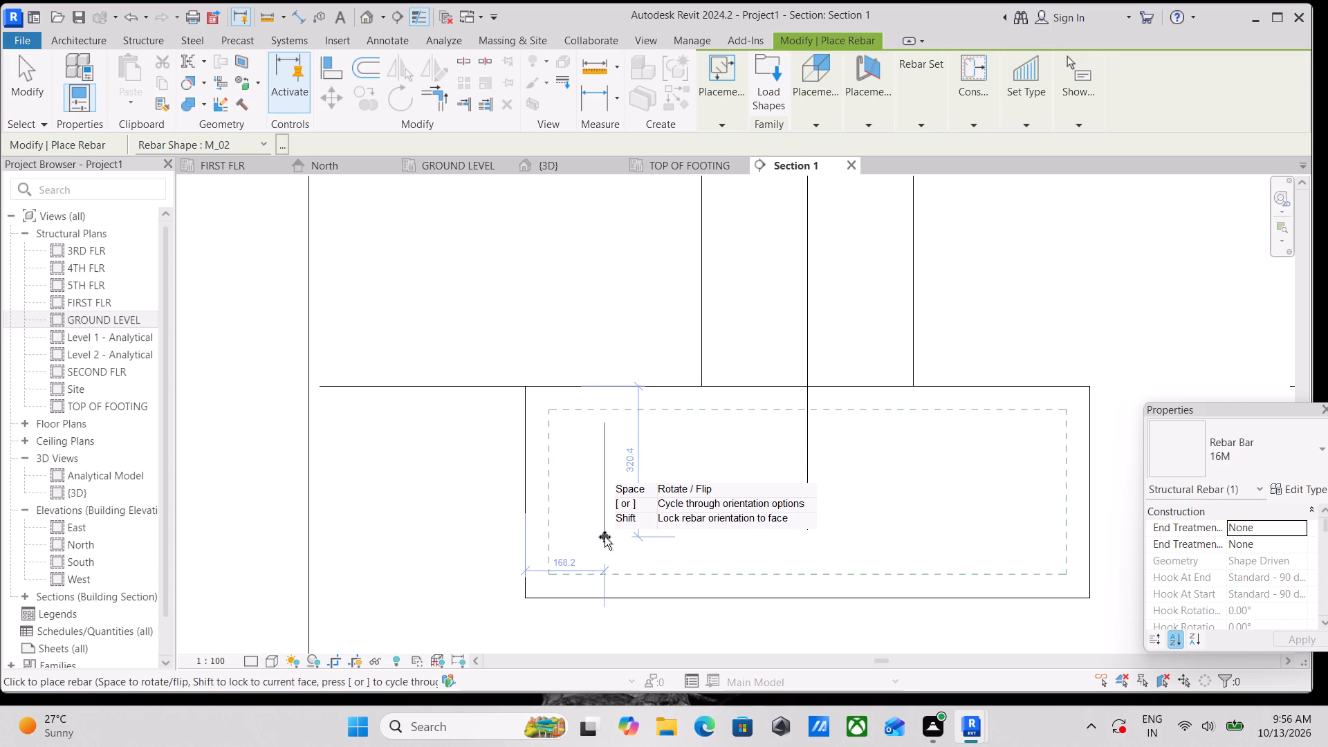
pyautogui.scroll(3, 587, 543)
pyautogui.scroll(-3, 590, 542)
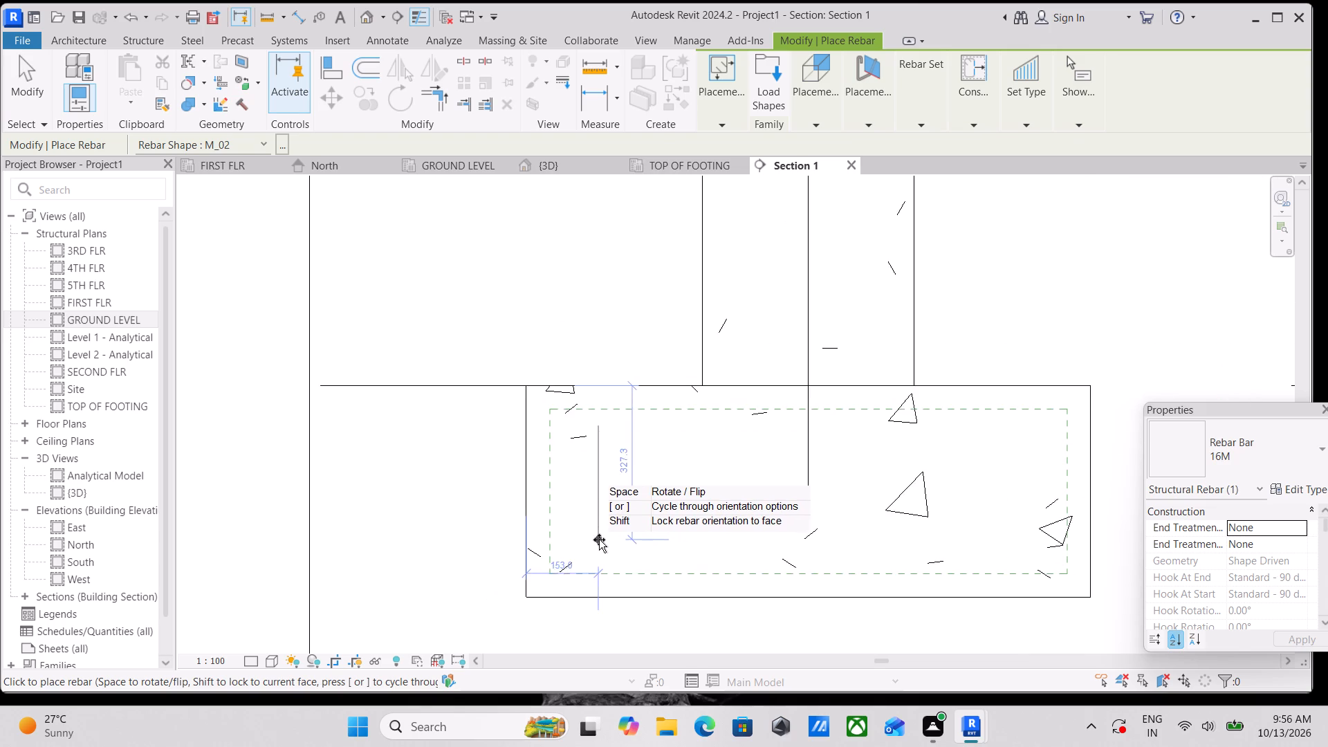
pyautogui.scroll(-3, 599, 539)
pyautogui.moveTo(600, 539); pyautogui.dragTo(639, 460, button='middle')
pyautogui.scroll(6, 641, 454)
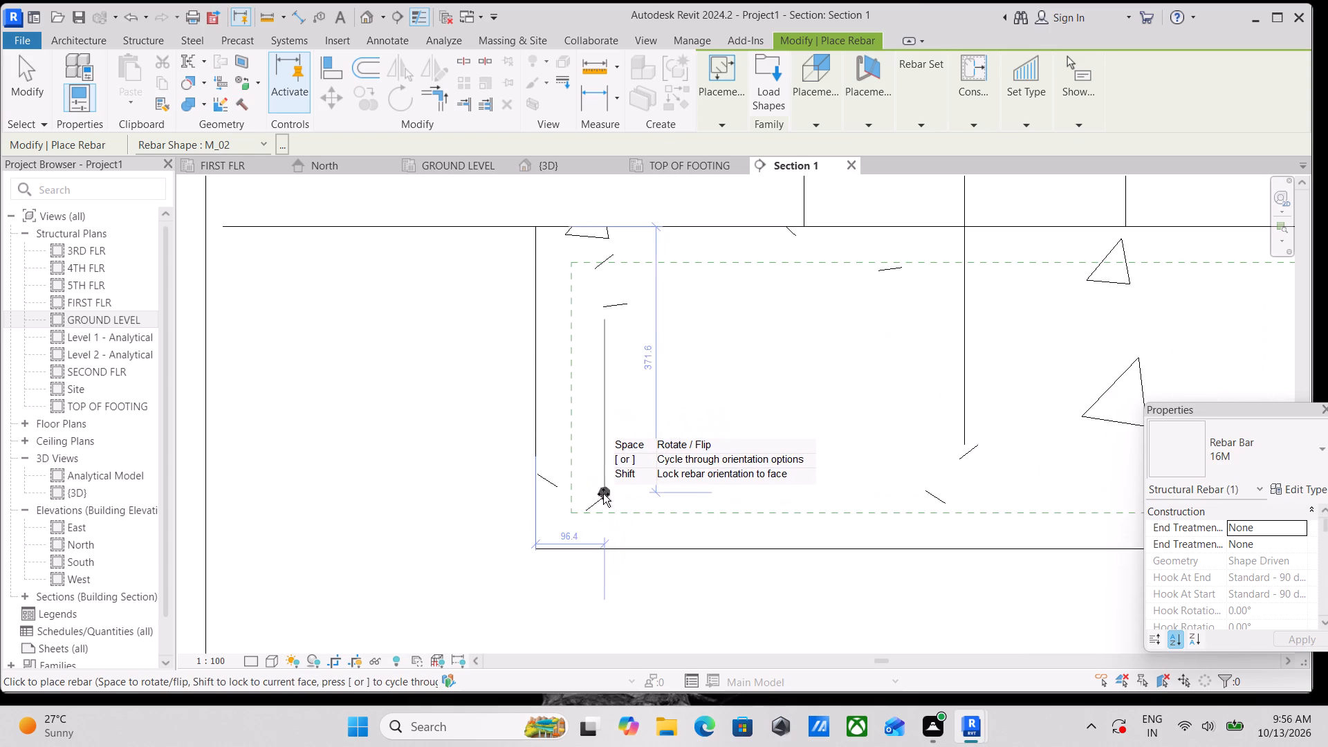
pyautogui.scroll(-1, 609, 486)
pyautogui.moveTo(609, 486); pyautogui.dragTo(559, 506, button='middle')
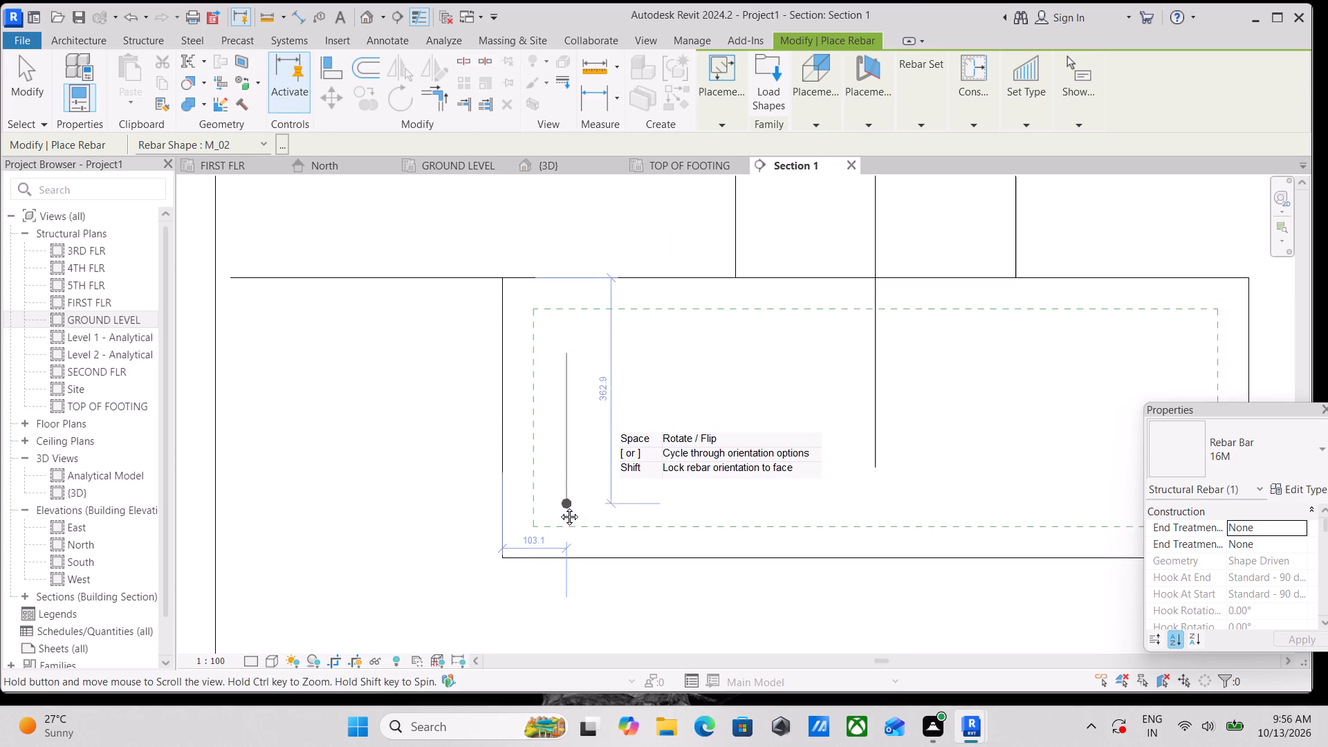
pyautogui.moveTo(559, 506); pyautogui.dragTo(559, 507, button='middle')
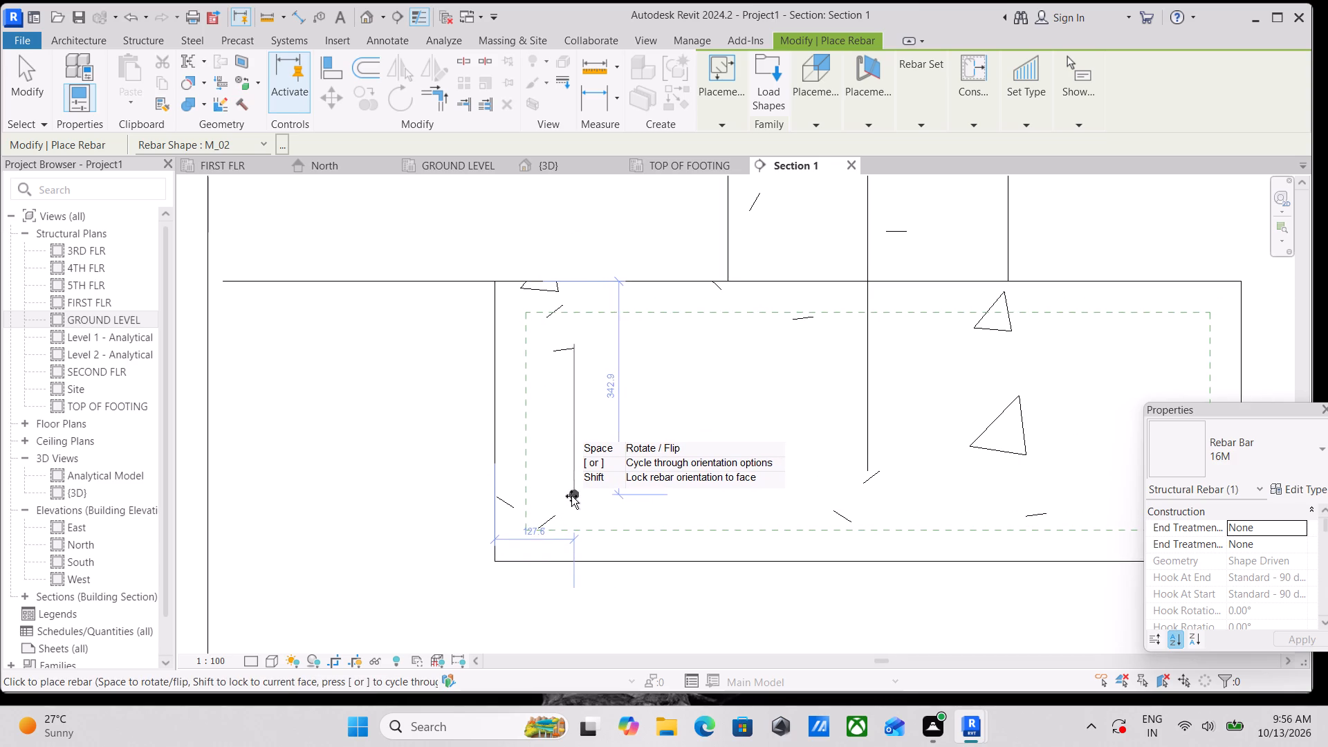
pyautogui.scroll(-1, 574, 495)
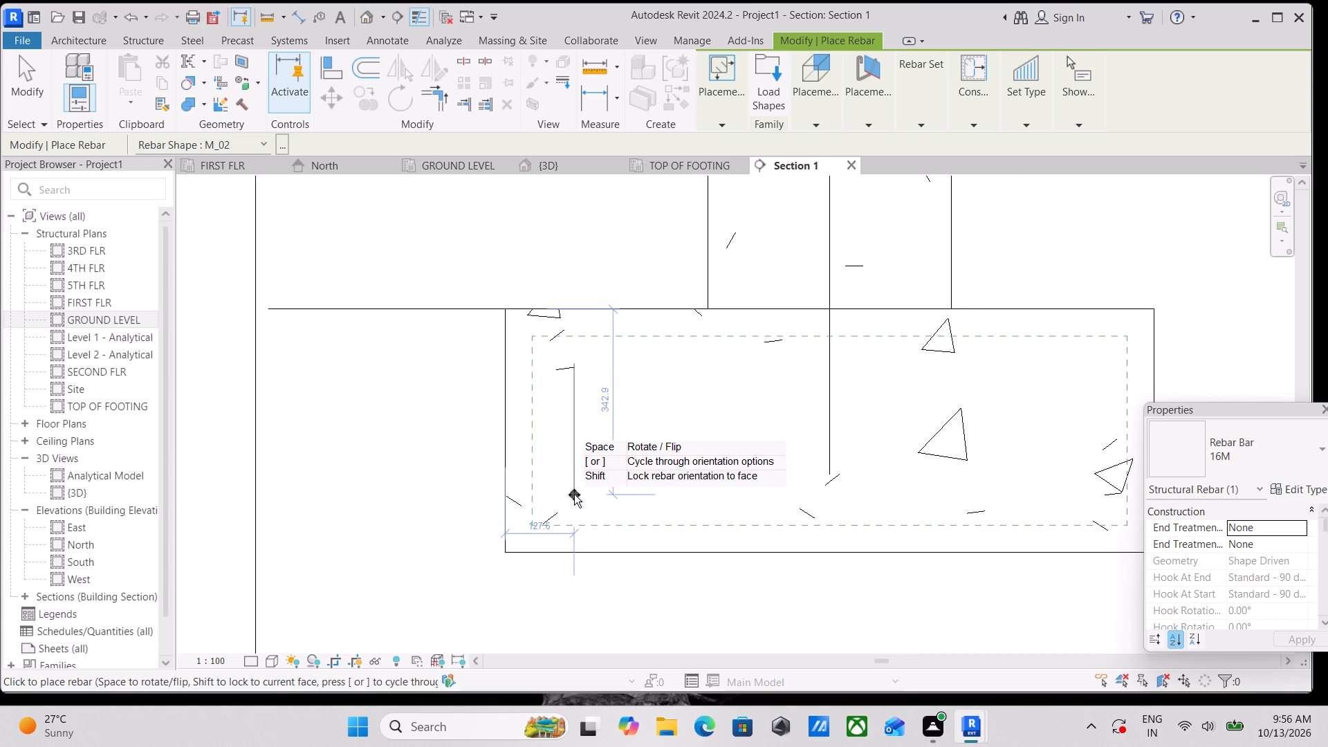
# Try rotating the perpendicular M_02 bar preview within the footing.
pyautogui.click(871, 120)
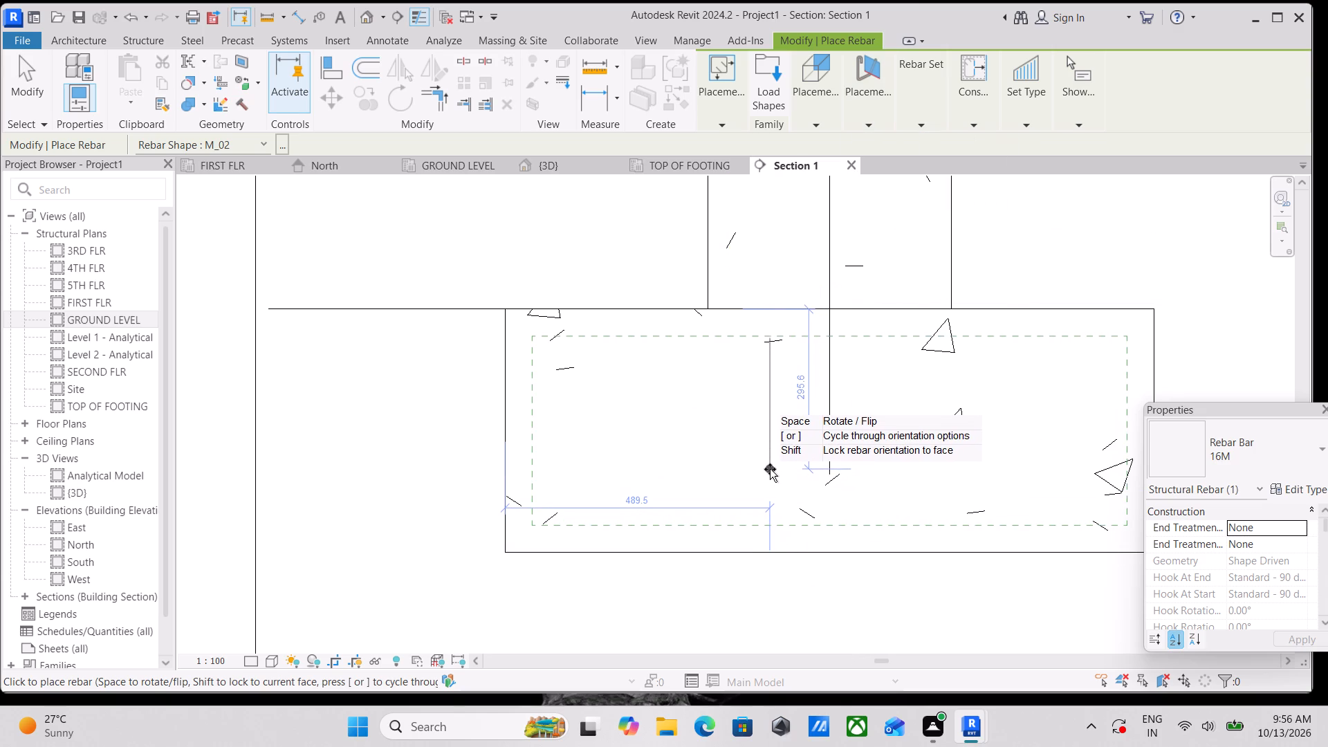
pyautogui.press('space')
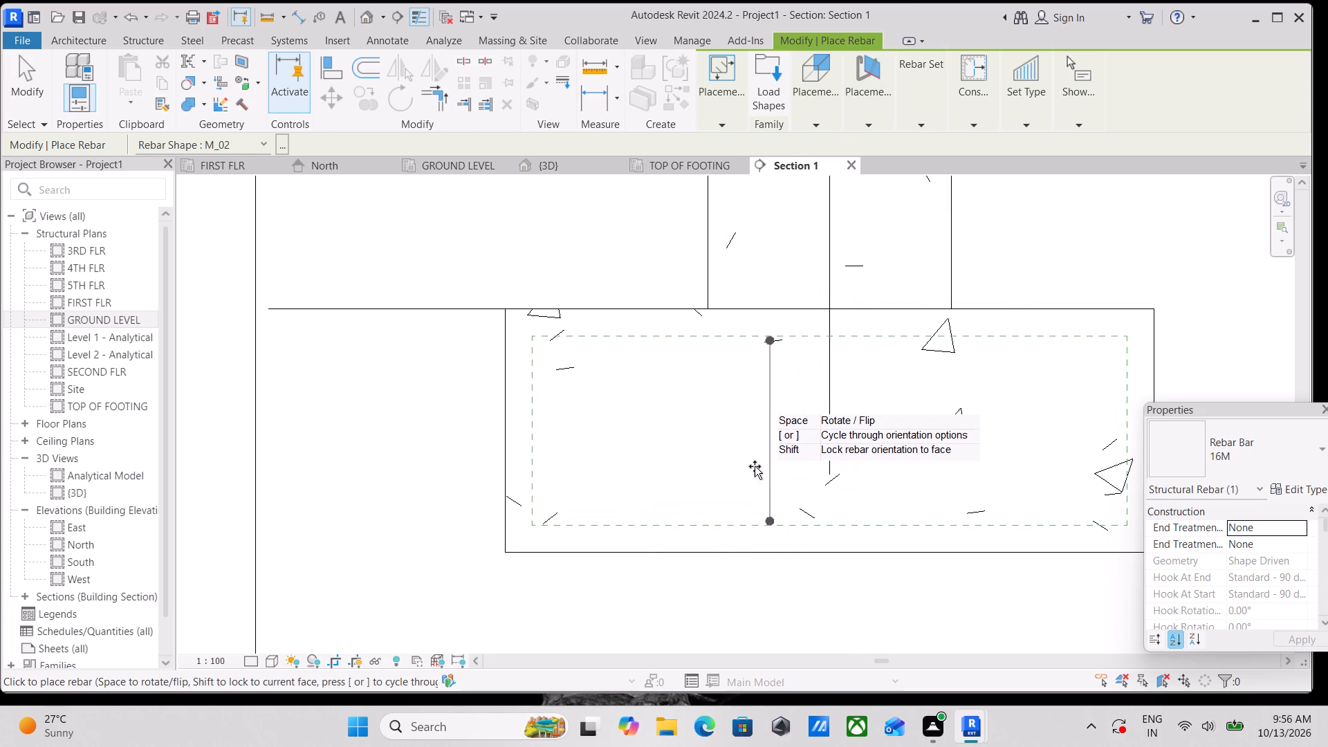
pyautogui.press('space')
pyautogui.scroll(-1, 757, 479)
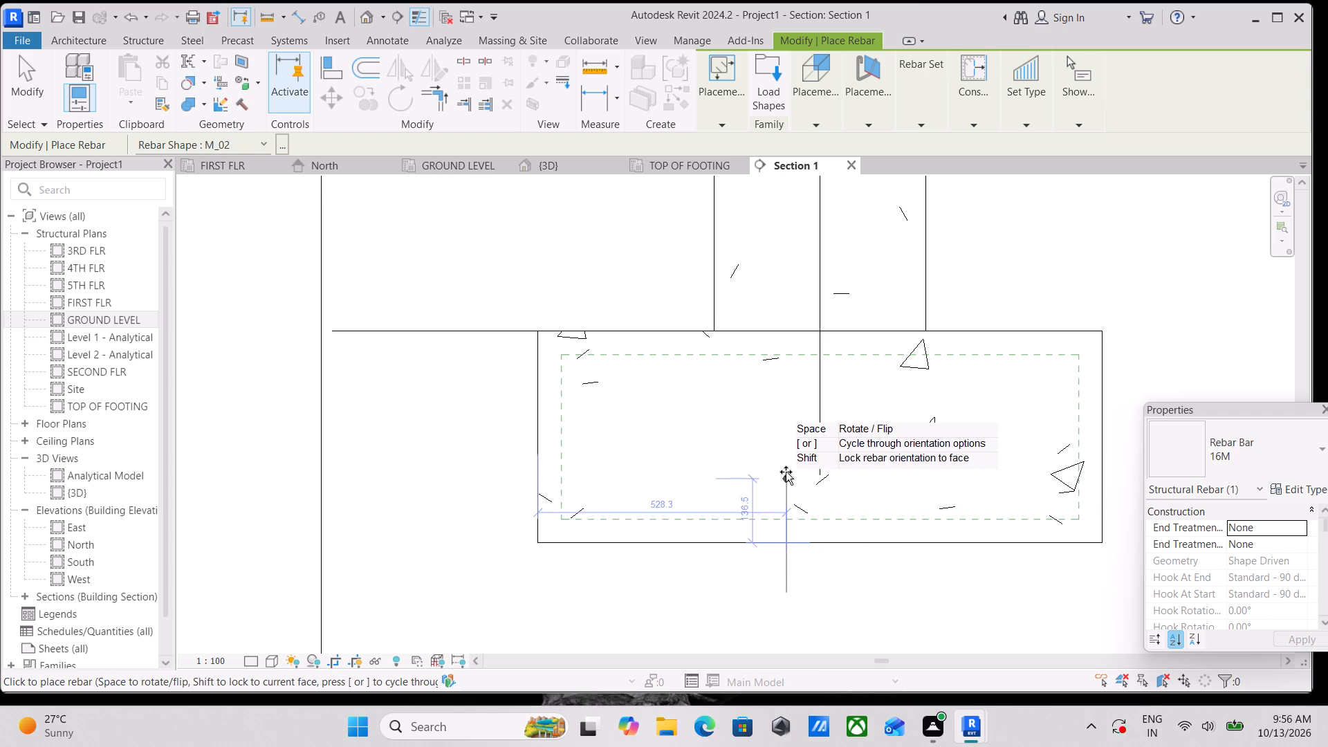
# Set the placement orientation to Parallel to Work Plane and place another 16M M_02 rebar in the footing.
pyautogui.click(884, 117)
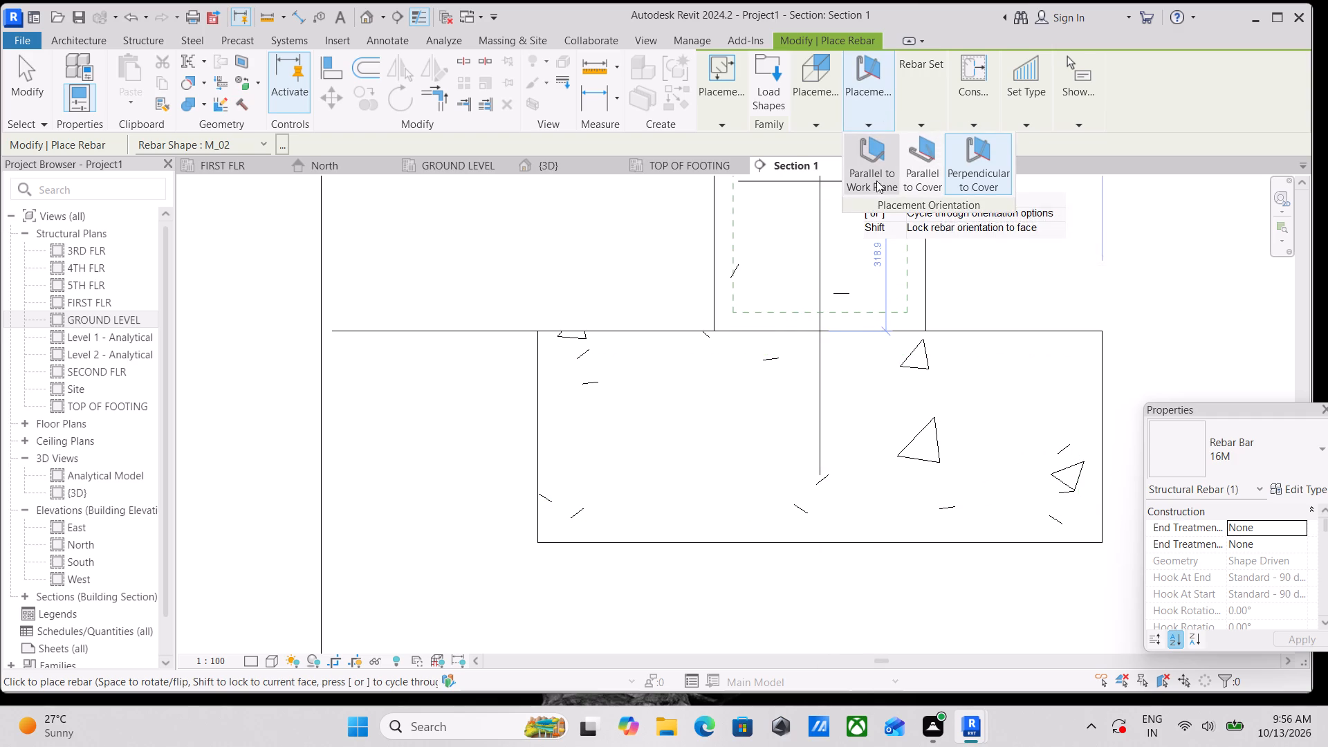
pyautogui.click(871, 180)
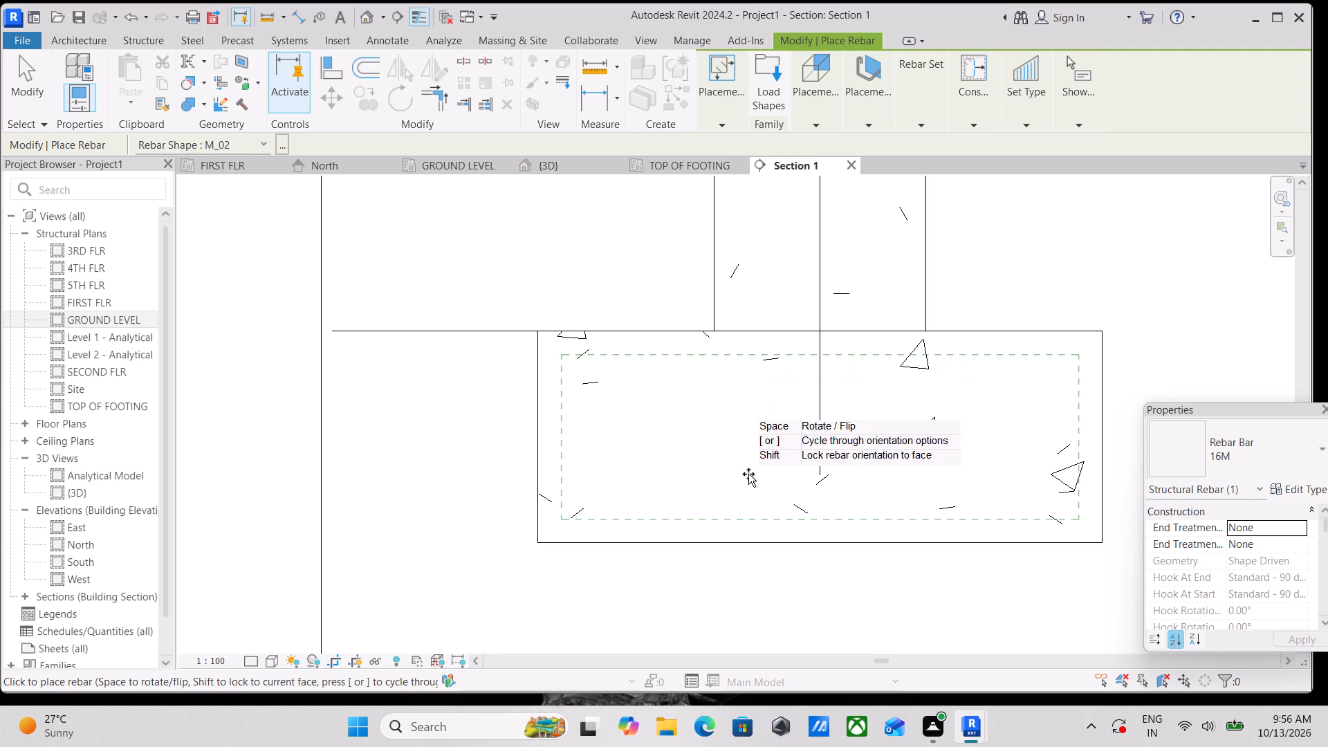
pyautogui.scroll(-1, 753, 474)
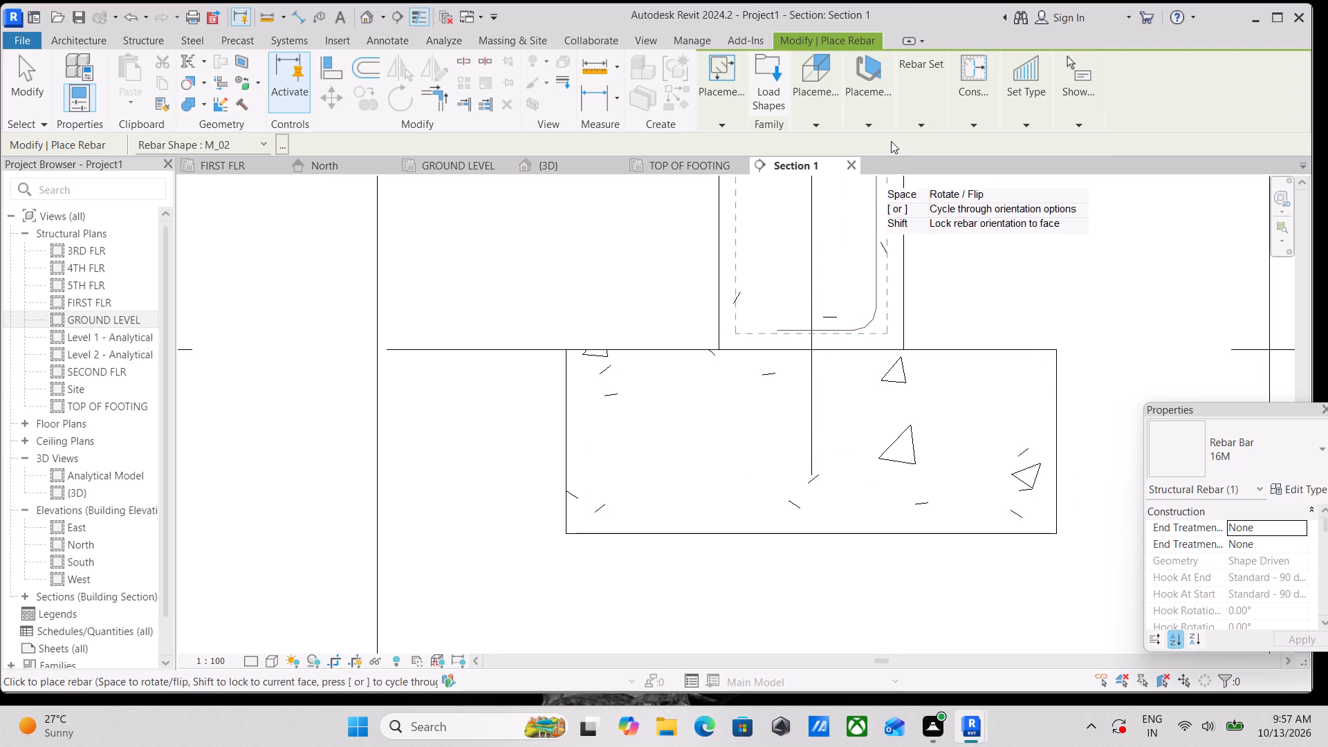
pyautogui.press('space')
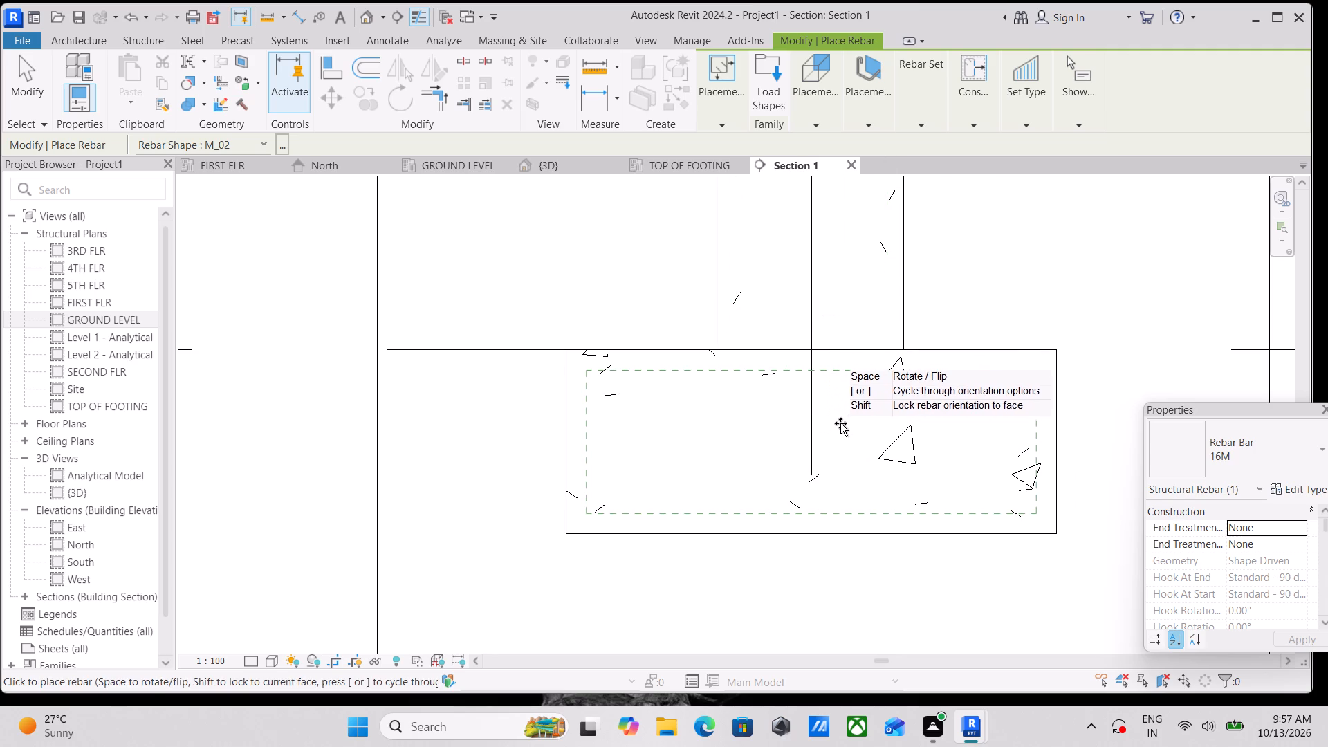
pyautogui.click(653, 471)
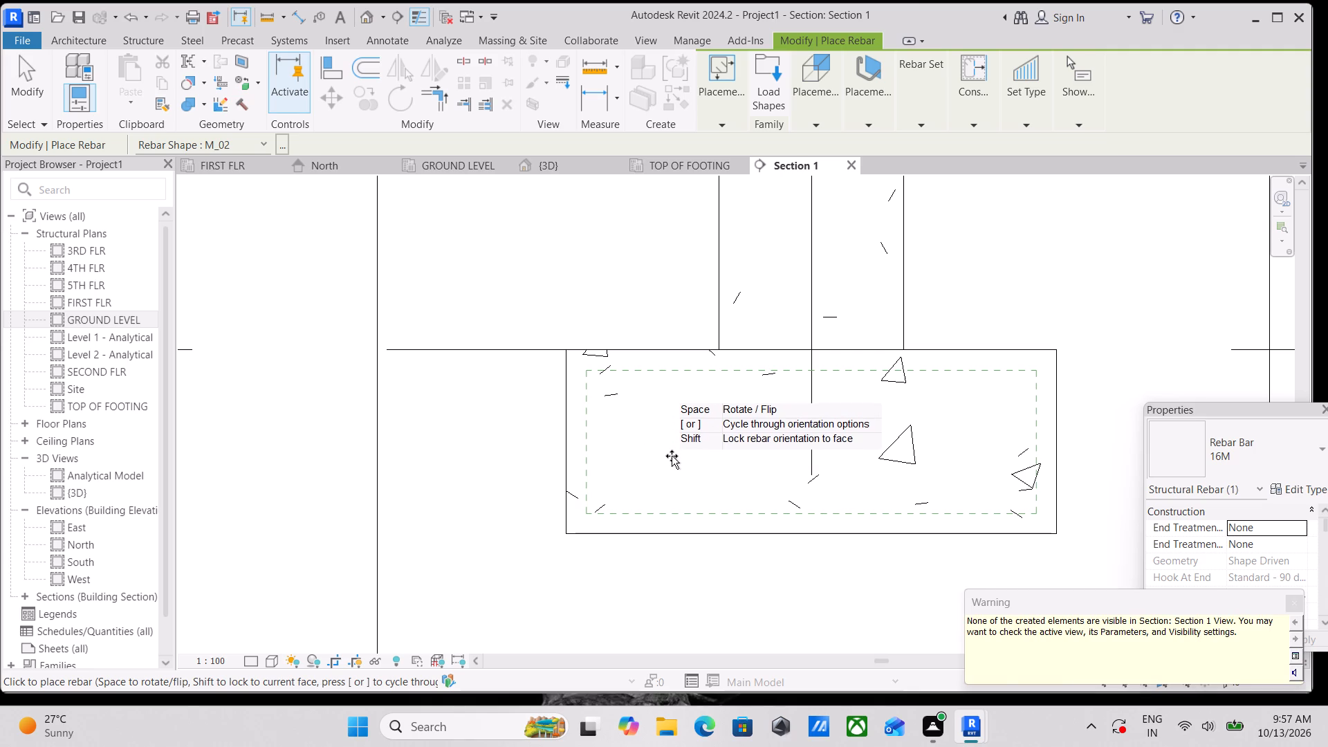
# Set the rebar's view visibility state to unobscured in the {3D} view as well as in Section 1.
pyautogui.scroll(-2, 740, 454)
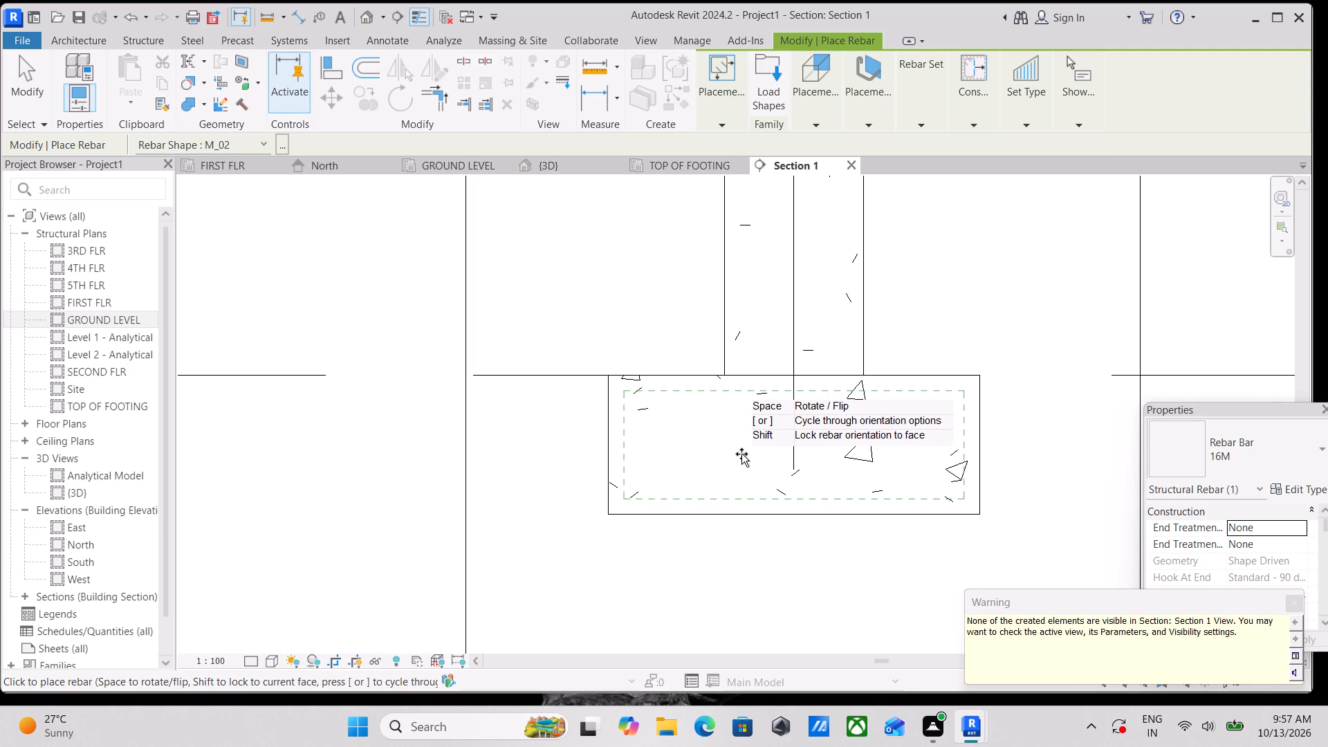
pyautogui.scroll(1, 744, 449)
pyautogui.scroll(-1, 743, 446)
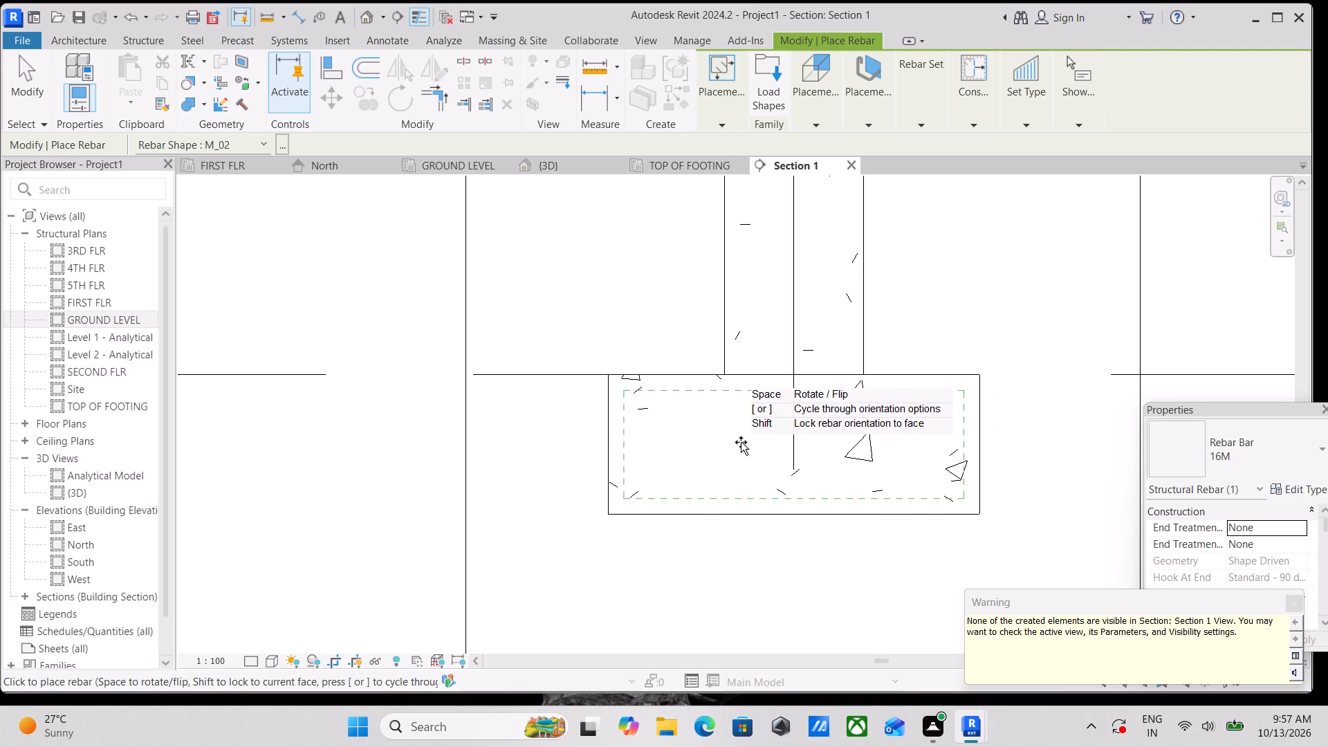
pyautogui.scroll(-3, 734, 439)
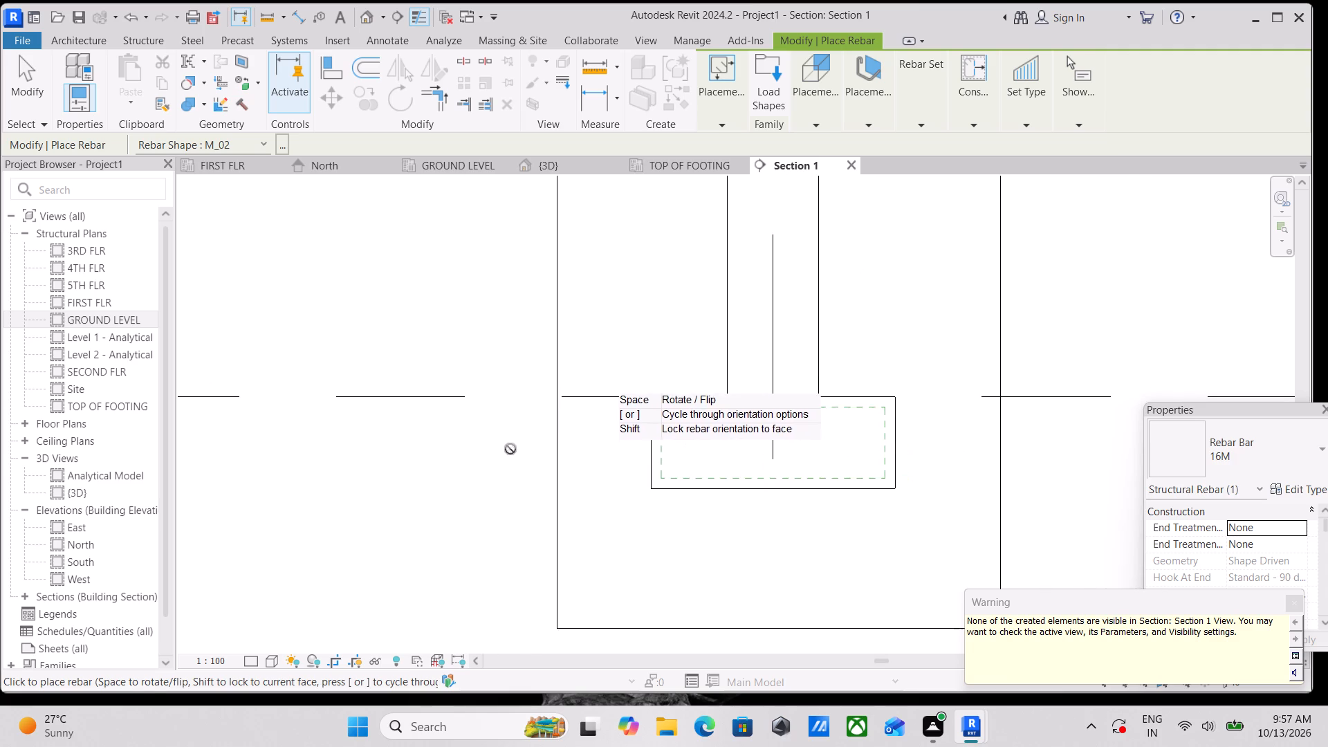
pyautogui.scroll(-5, 1229, 529)
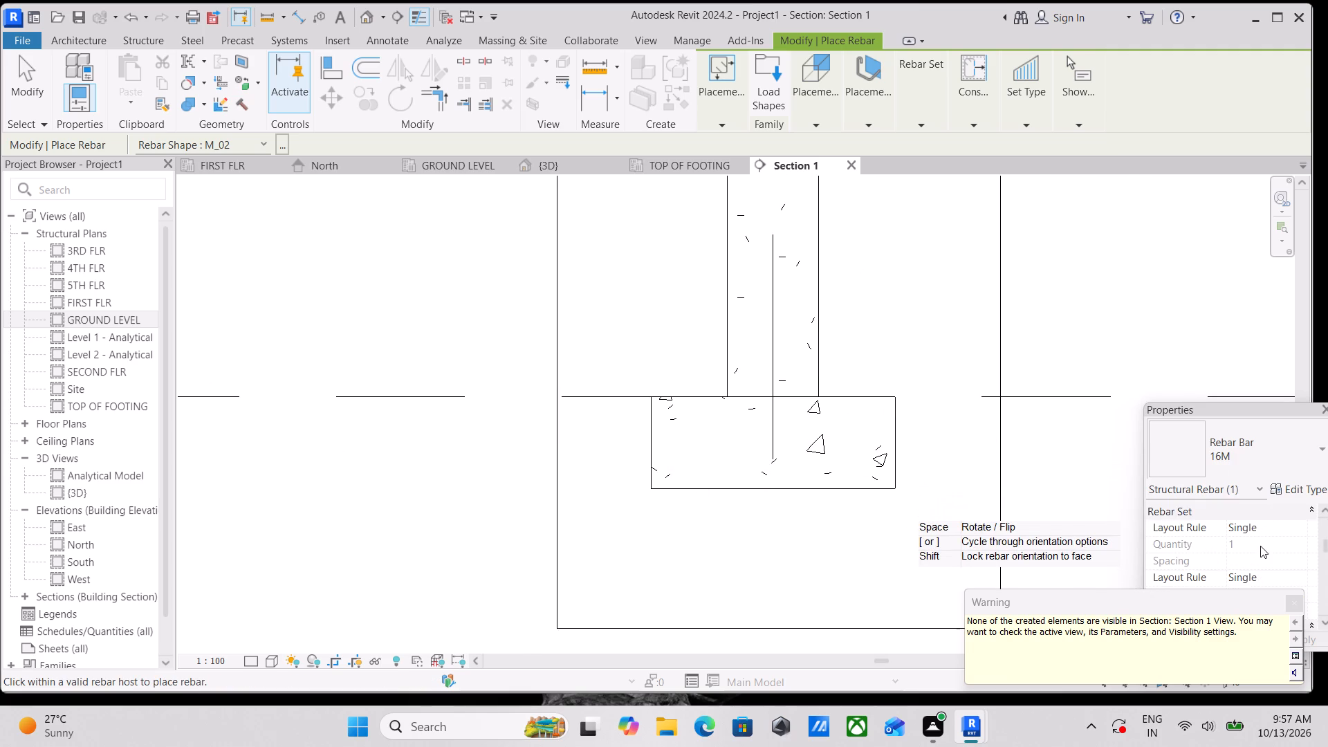
pyautogui.scroll(-2, 1260, 546)
pyautogui.click(1278, 512)
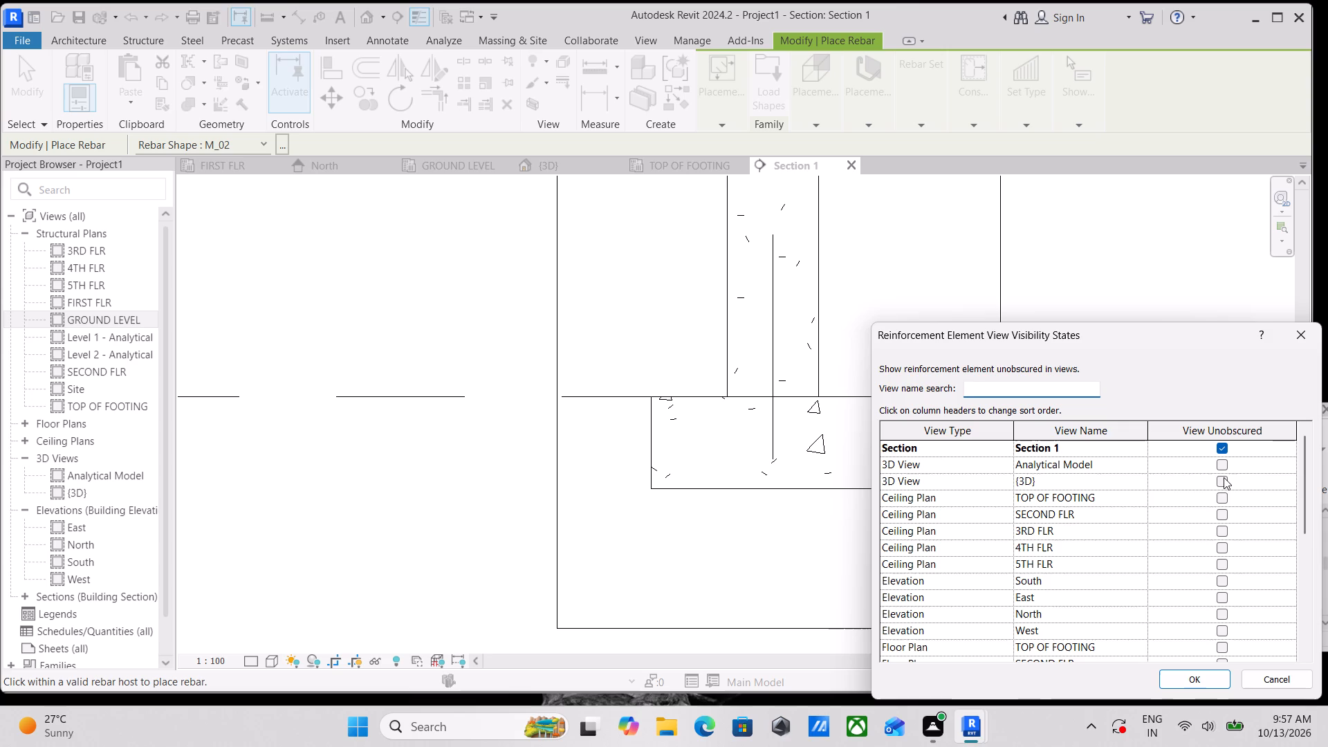
pyautogui.click(1224, 483)
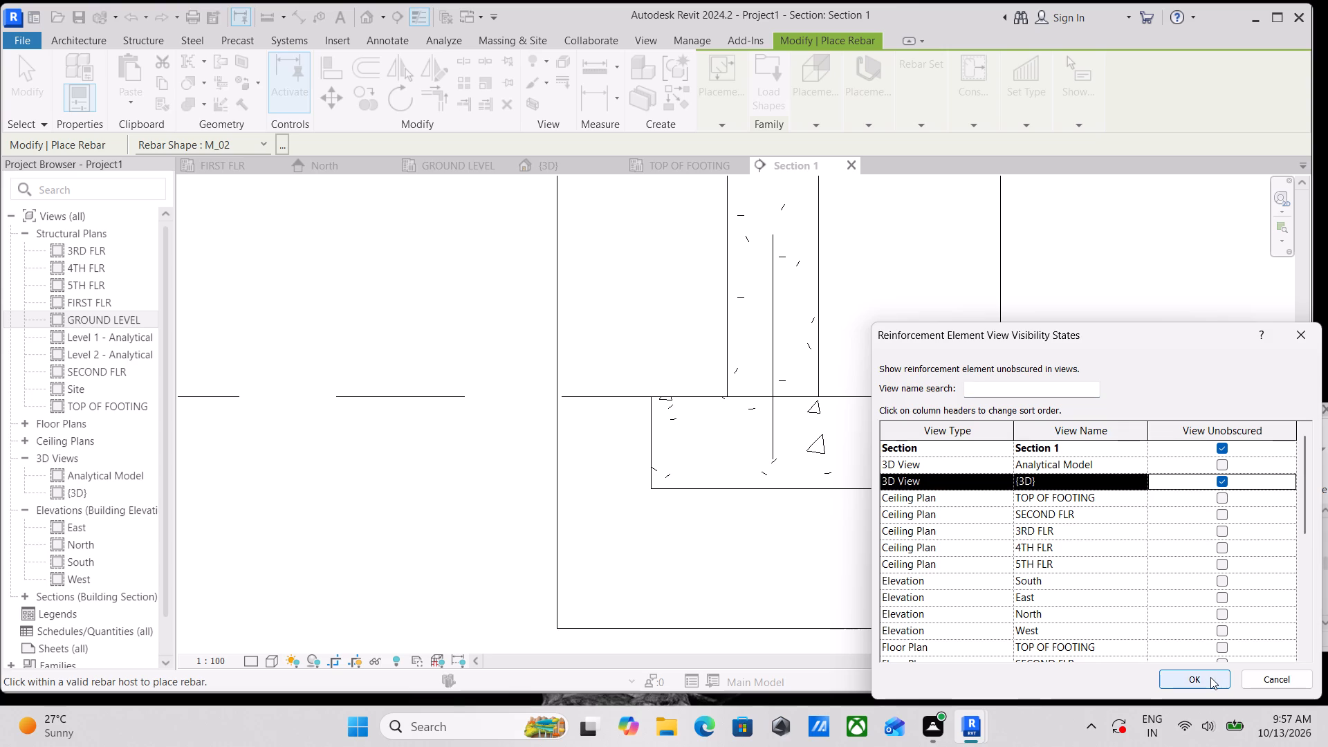
pyautogui.click(1210, 677)
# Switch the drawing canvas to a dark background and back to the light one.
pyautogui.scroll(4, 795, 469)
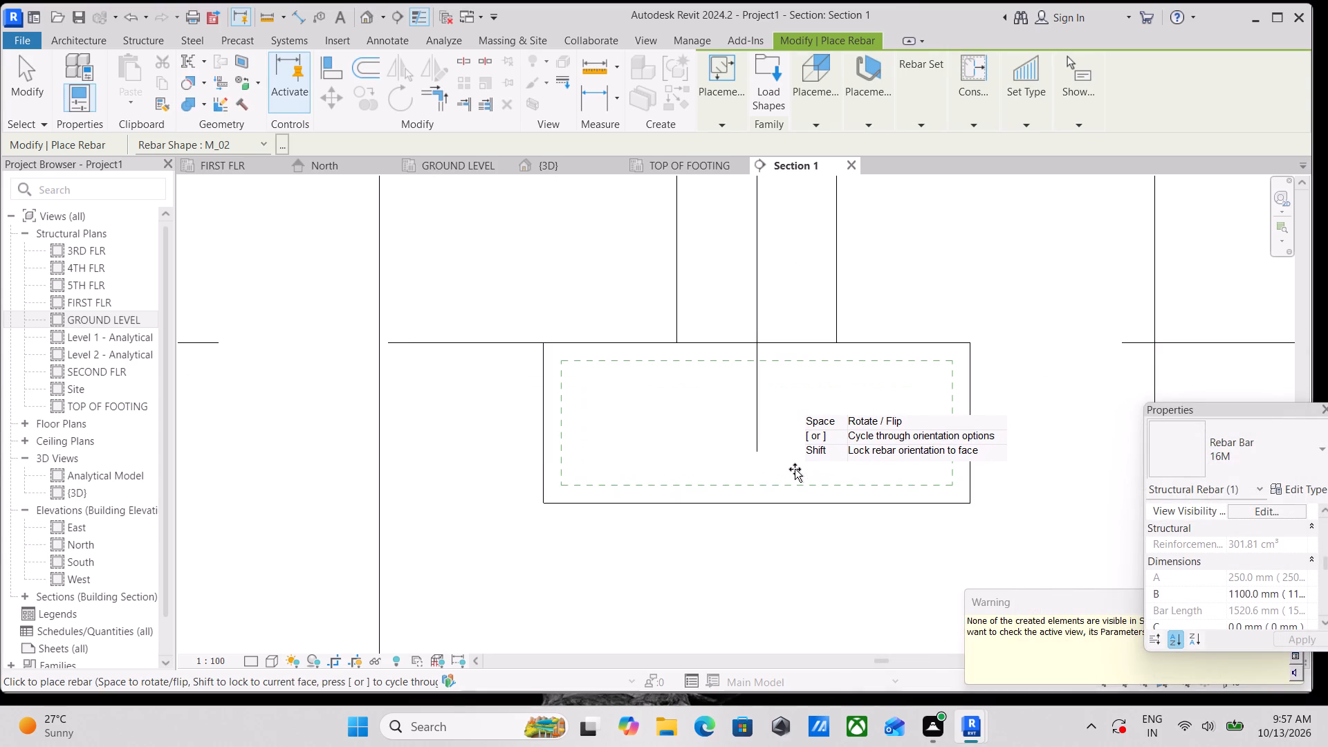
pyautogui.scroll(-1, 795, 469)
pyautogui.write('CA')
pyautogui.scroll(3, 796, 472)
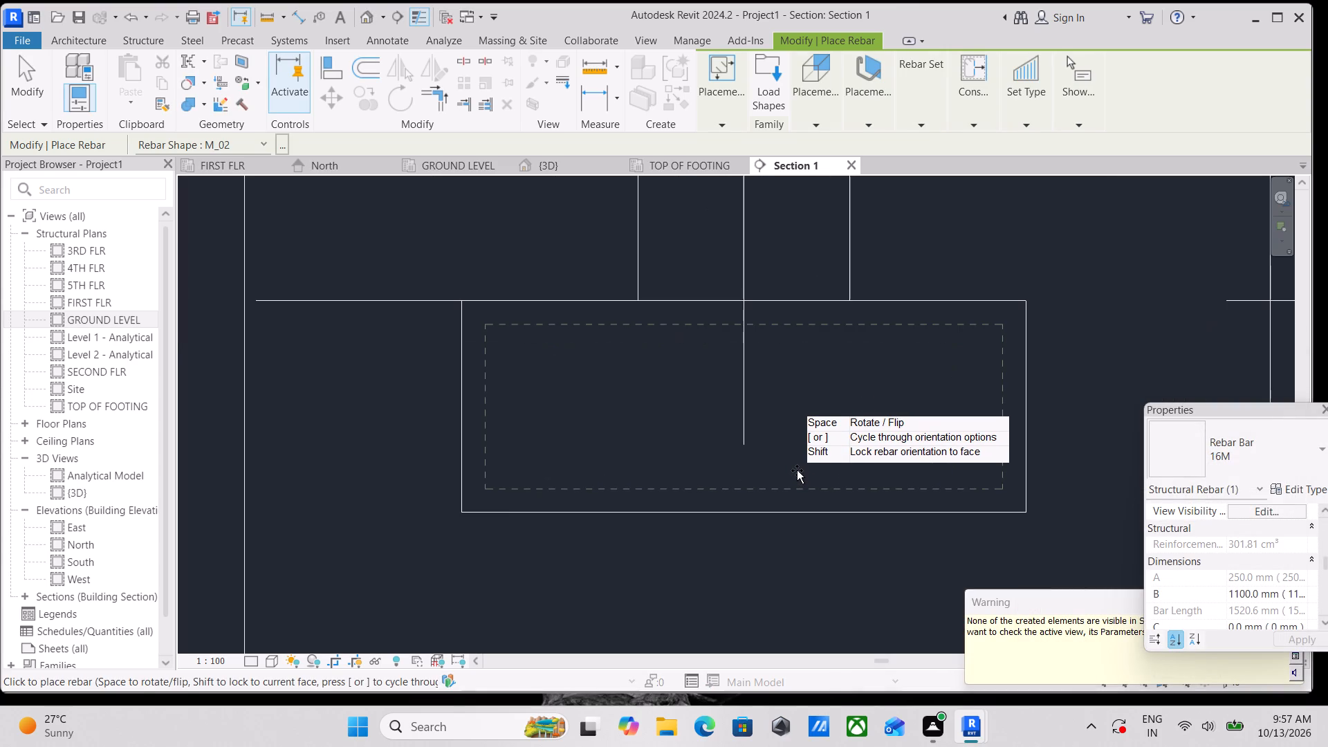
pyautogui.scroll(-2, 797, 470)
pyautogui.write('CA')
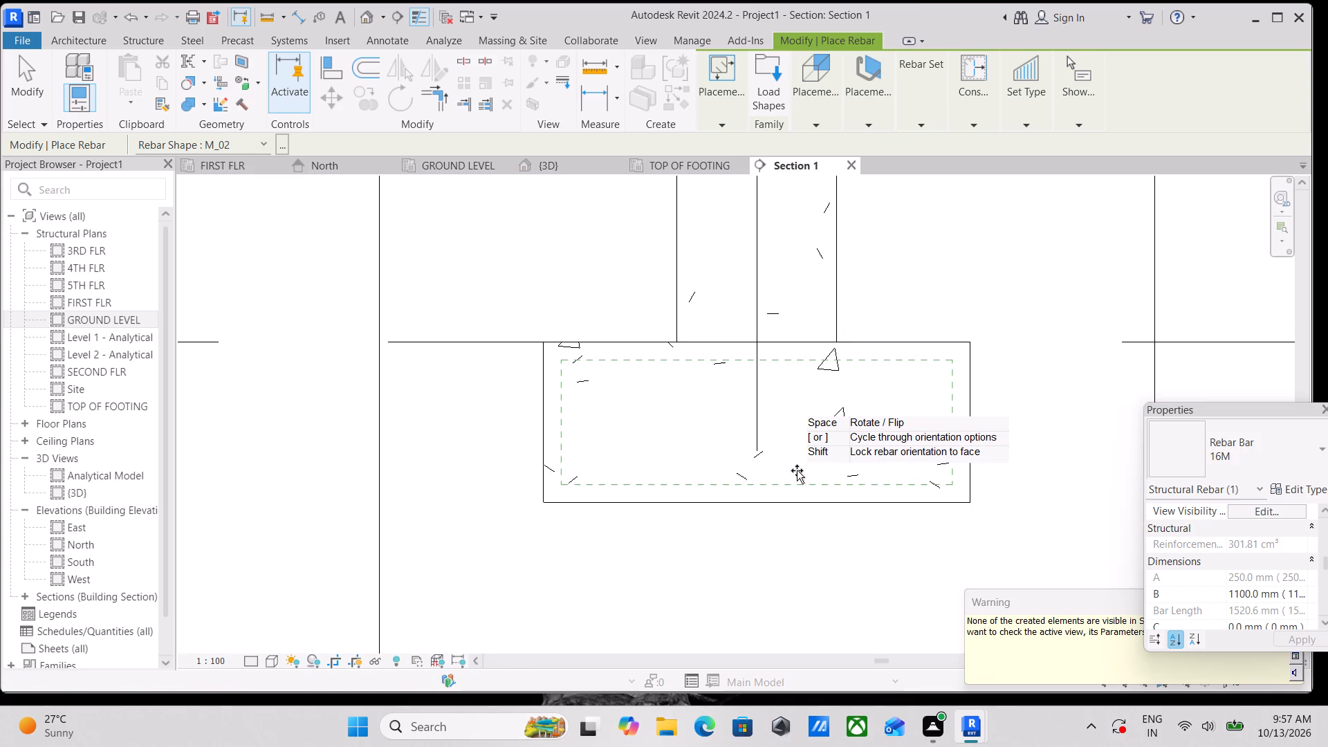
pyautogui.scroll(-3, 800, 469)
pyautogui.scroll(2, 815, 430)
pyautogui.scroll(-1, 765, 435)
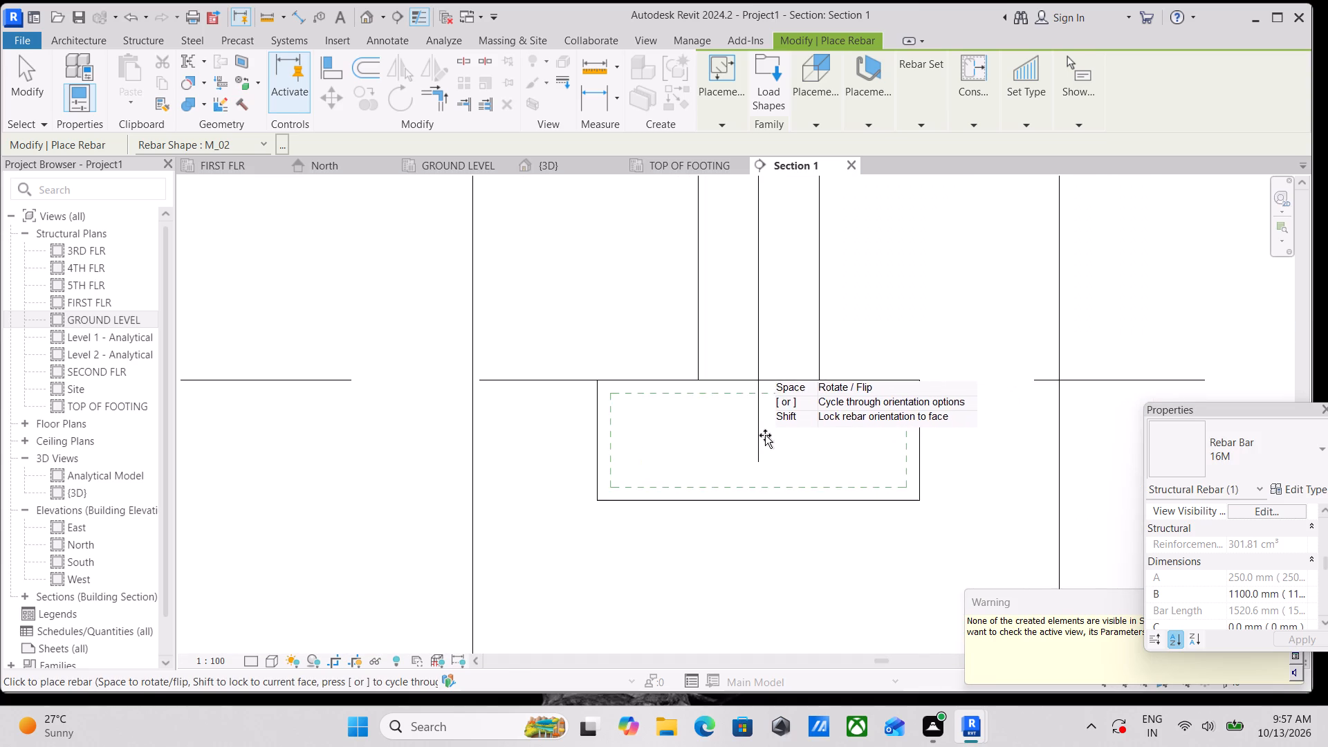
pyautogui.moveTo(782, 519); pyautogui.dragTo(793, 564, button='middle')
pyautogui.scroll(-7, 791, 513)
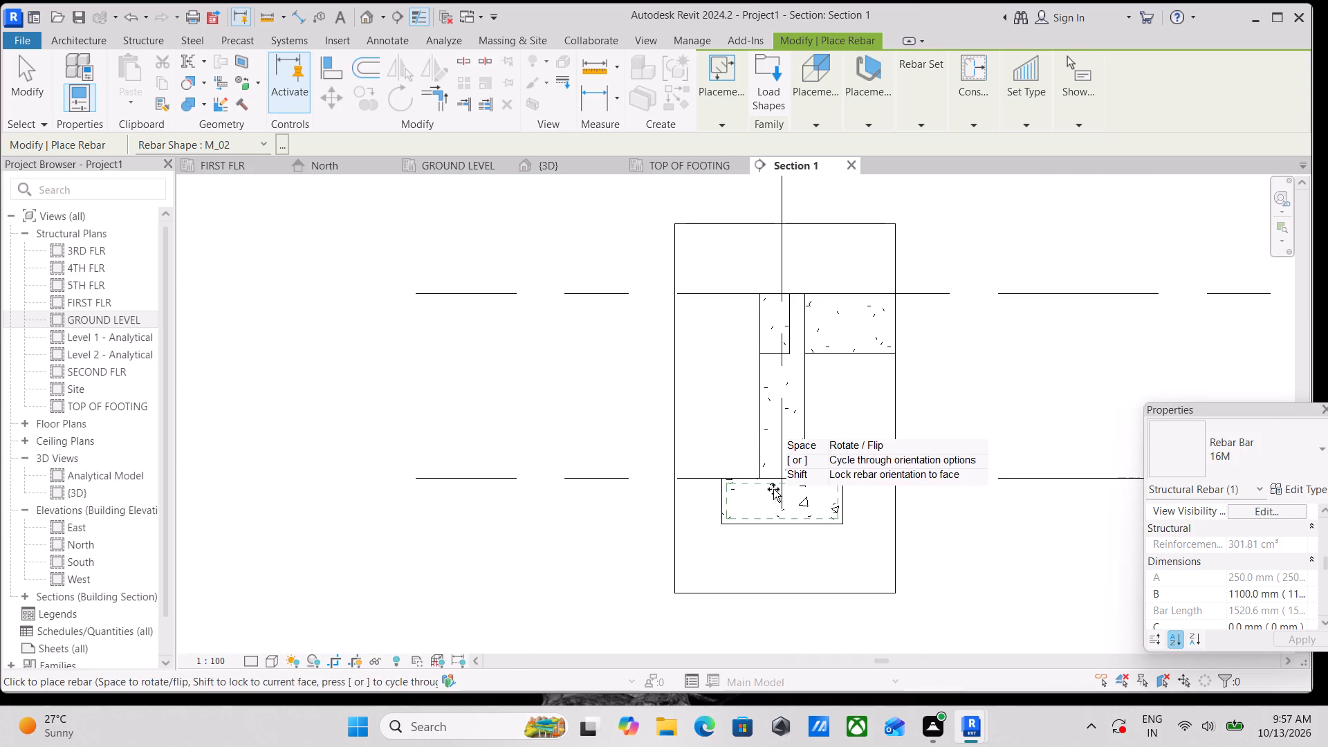
# Place a 13M M_02 rebar near the footing's lower corner in Section 1, using the Perpendicular to Cover orientation.
pyautogui.keyDown('shift'); pyautogui.moveTo(773, 486); pyautogui.dragTo(790, 515, button='middle'); pyautogui.keyUp('shift')
pyautogui.scroll(4, 785, 531)
pyautogui.scroll(2, 729, 533)
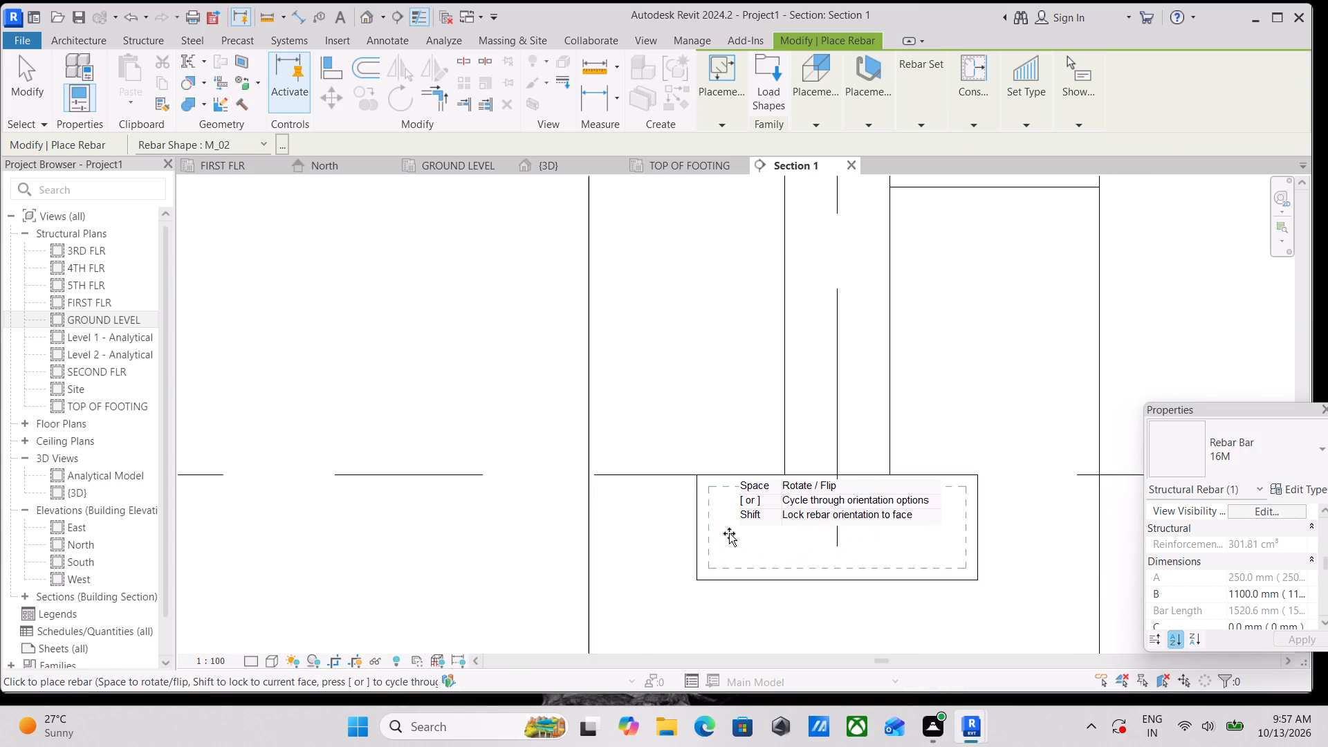
pyautogui.scroll(5, 729, 533)
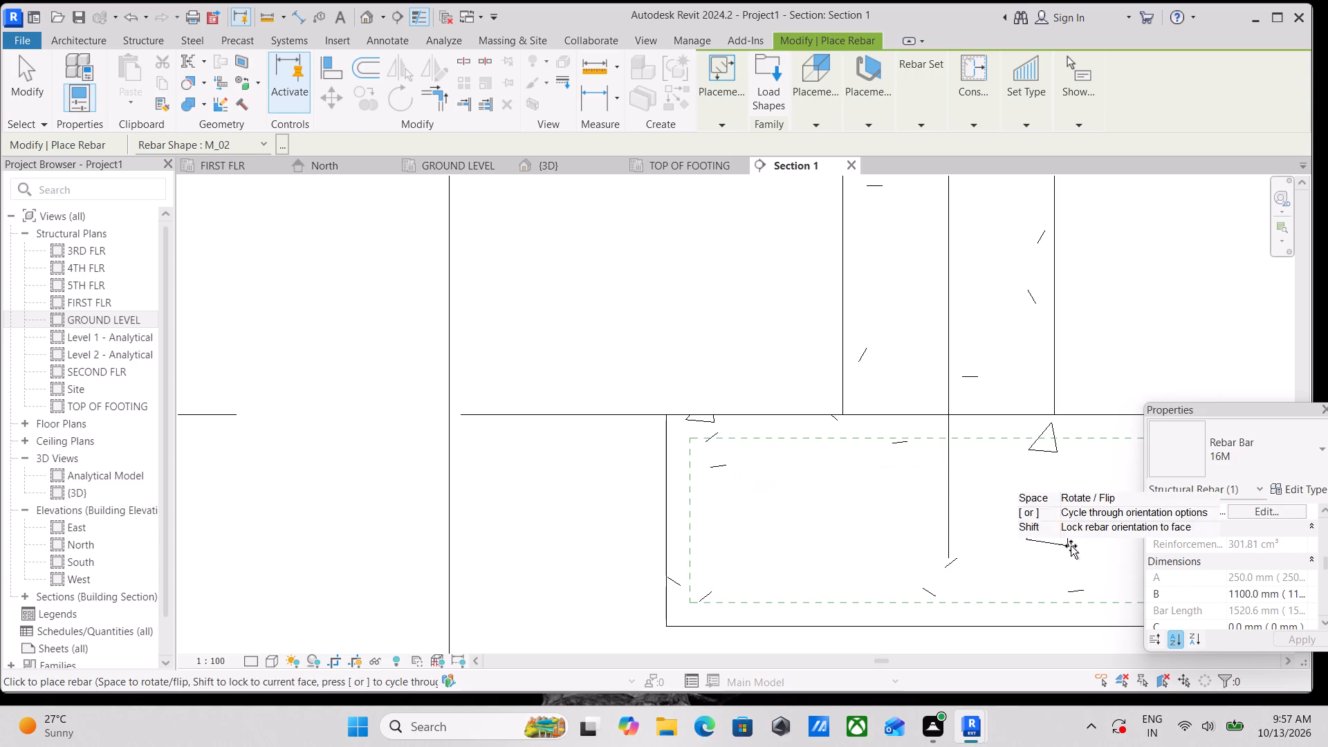
pyautogui.click(1274, 453)
pyautogui.click(1225, 174)
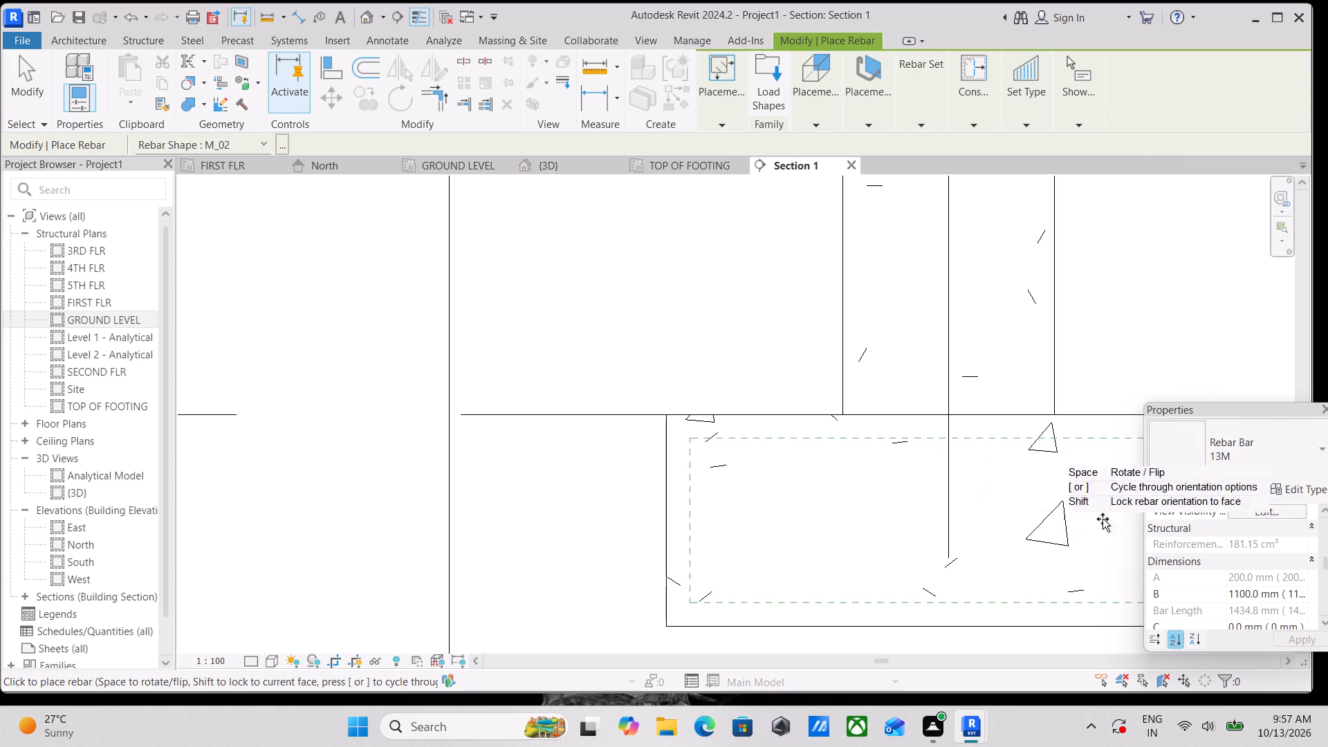
pyautogui.scroll(-2, 724, 573)
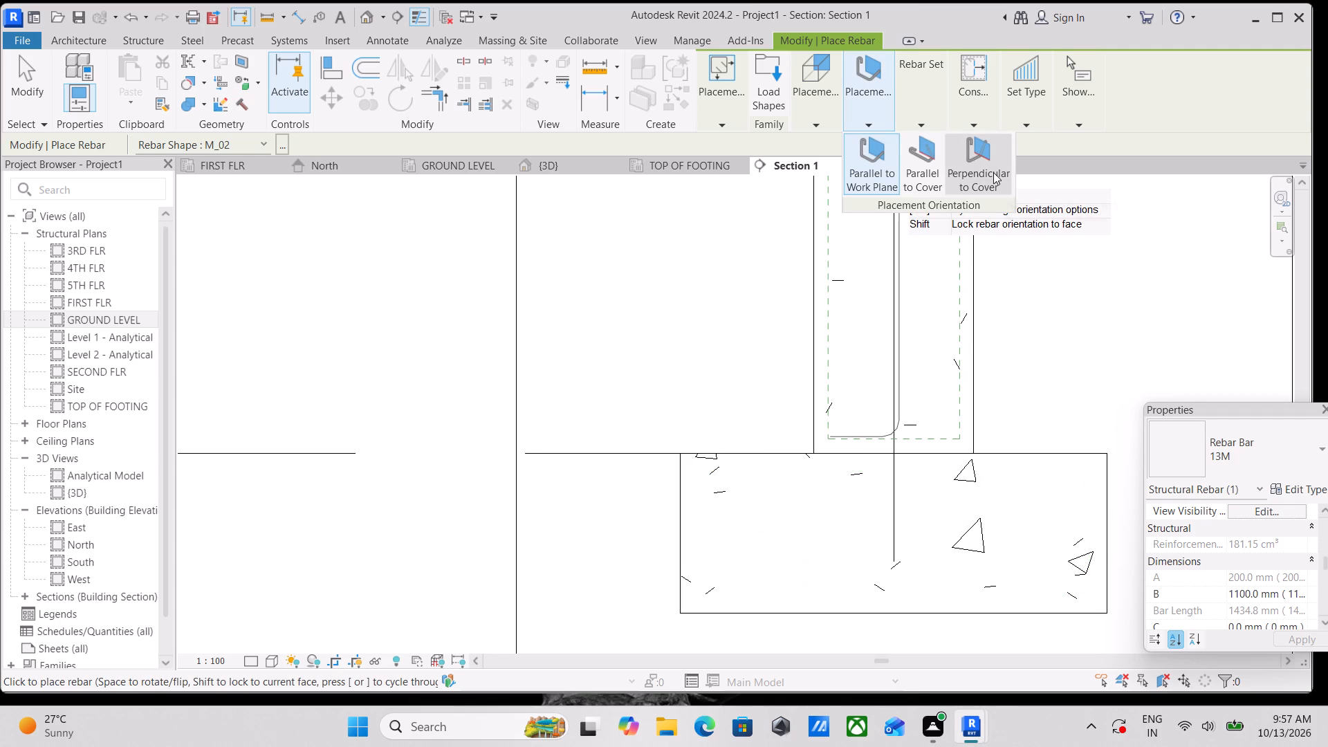
pyautogui.click(993, 172)
pyautogui.scroll(4, 751, 566)
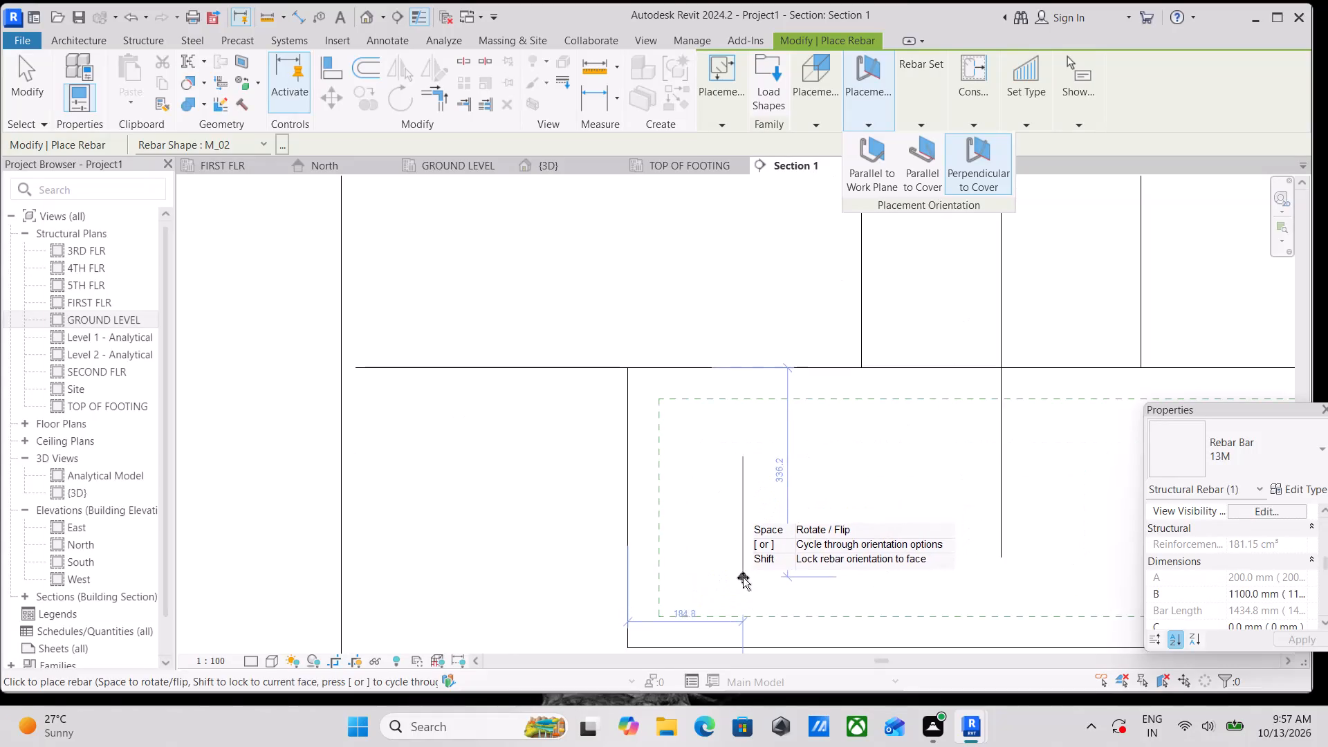
pyautogui.moveTo(756, 562); pyautogui.dragTo(796, 516, button='middle')
pyautogui.click(735, 536)
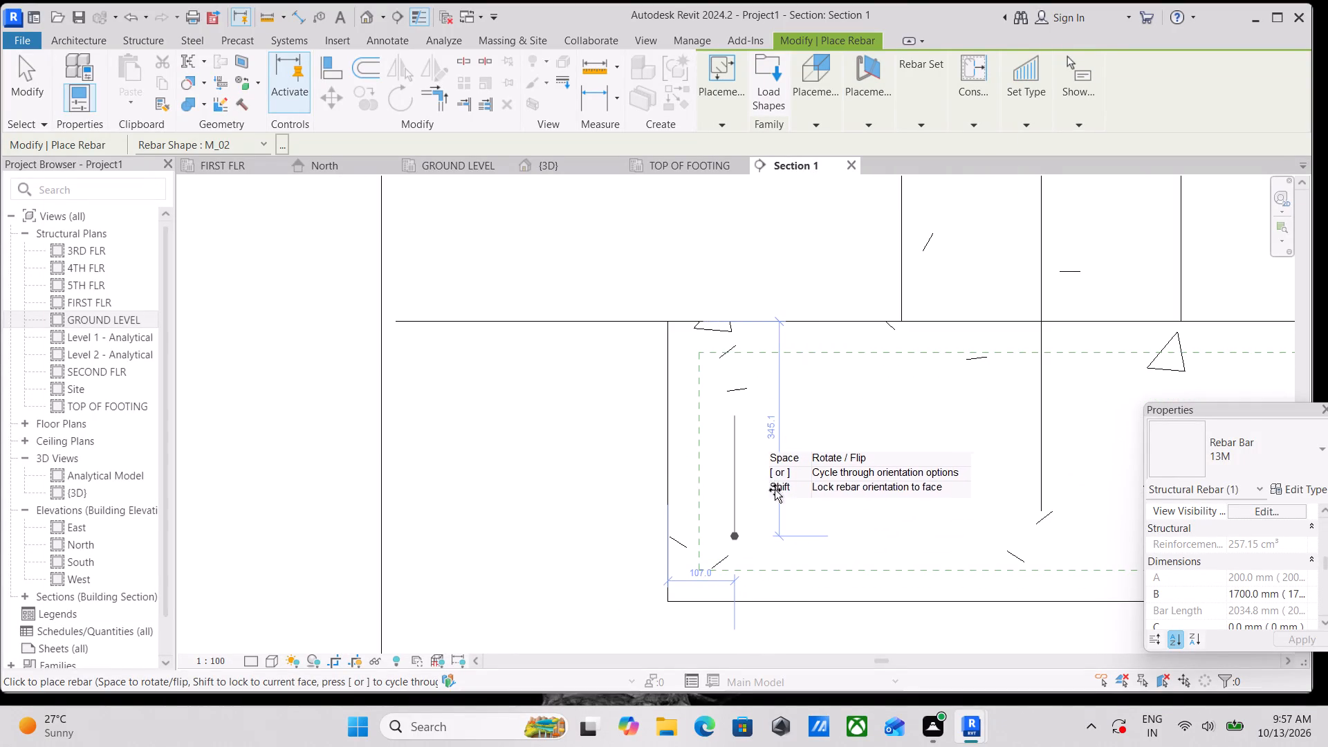
pyautogui.scroll(3, 762, 479)
pyautogui.press('Escape')
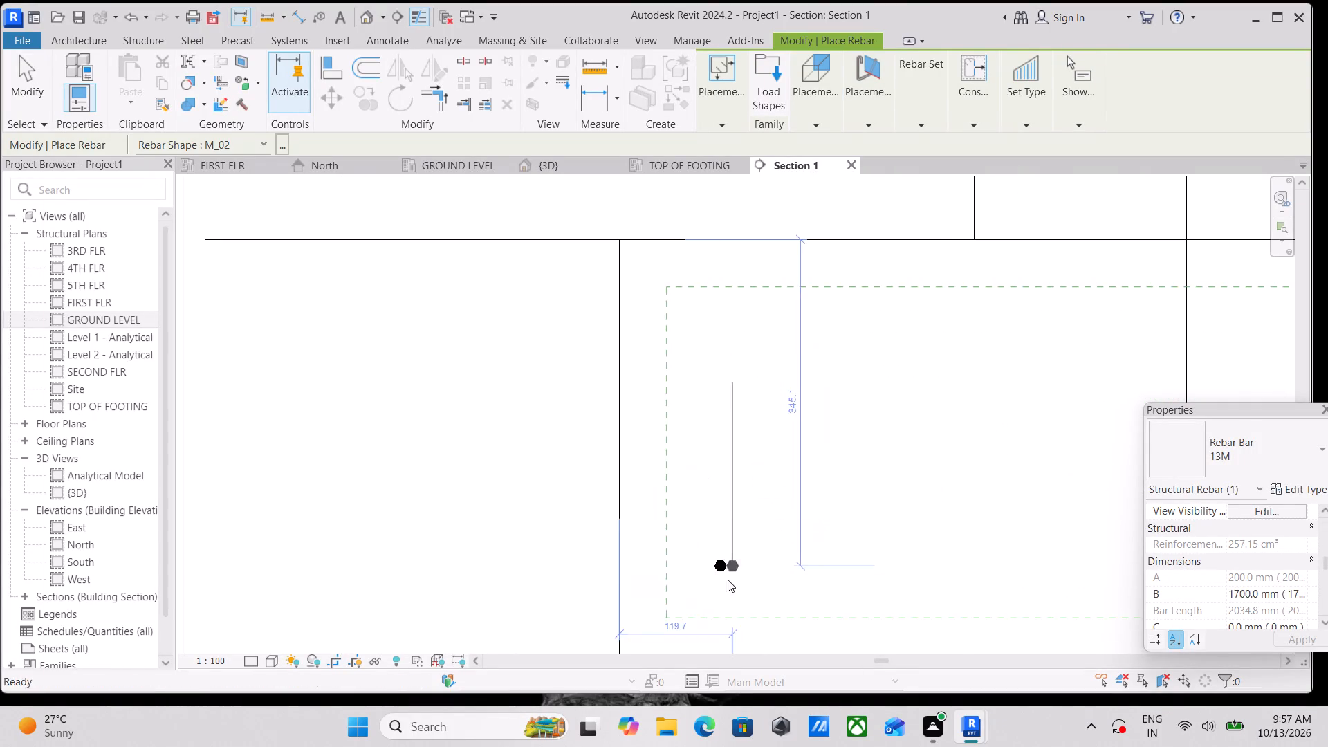
# Set the detail level of Section 1 to Fine.
pyautogui.click(266, 653)
pyautogui.click(268, 662)
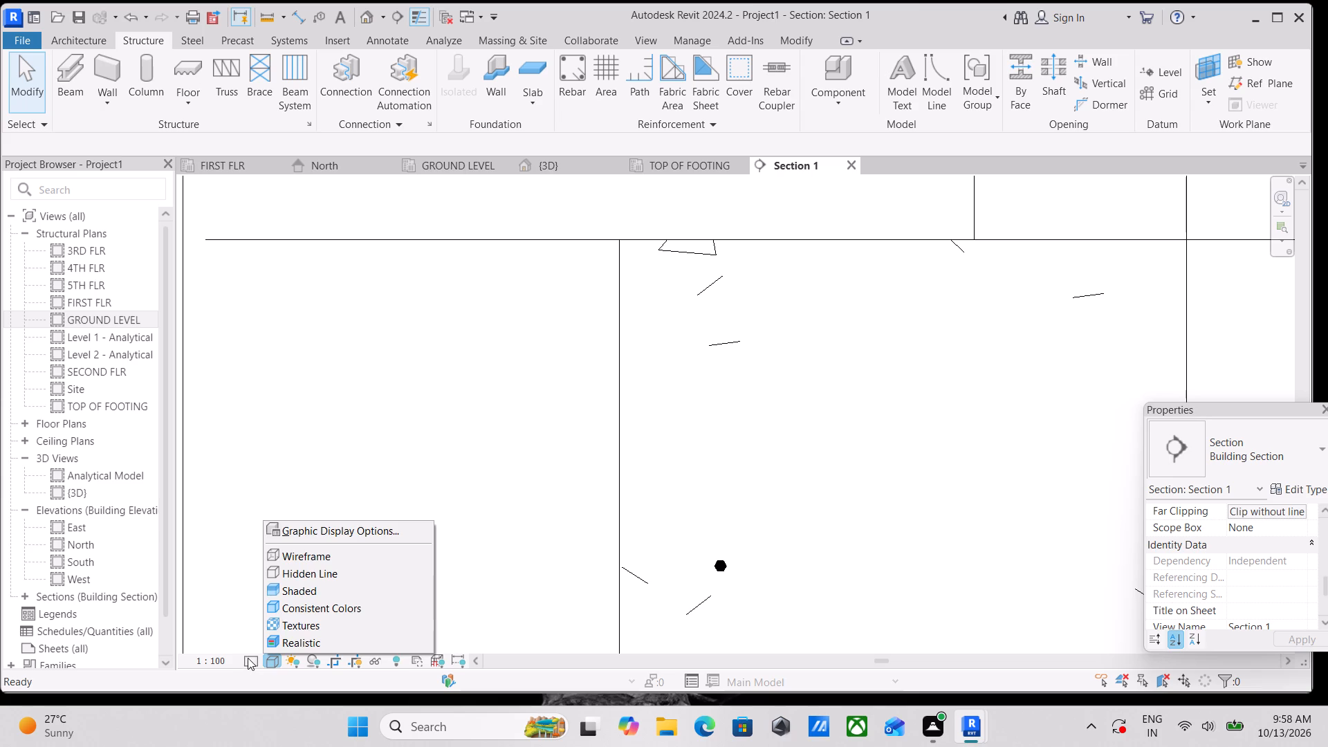
pyautogui.click(248, 658)
pyautogui.click(262, 644)
# Set the new 13M footing rebar to show unobscured in the {3D} view.
pyautogui.scroll(-1, 763, 618)
pyautogui.moveTo(786, 580); pyautogui.dragTo(786, 579, button='middle')
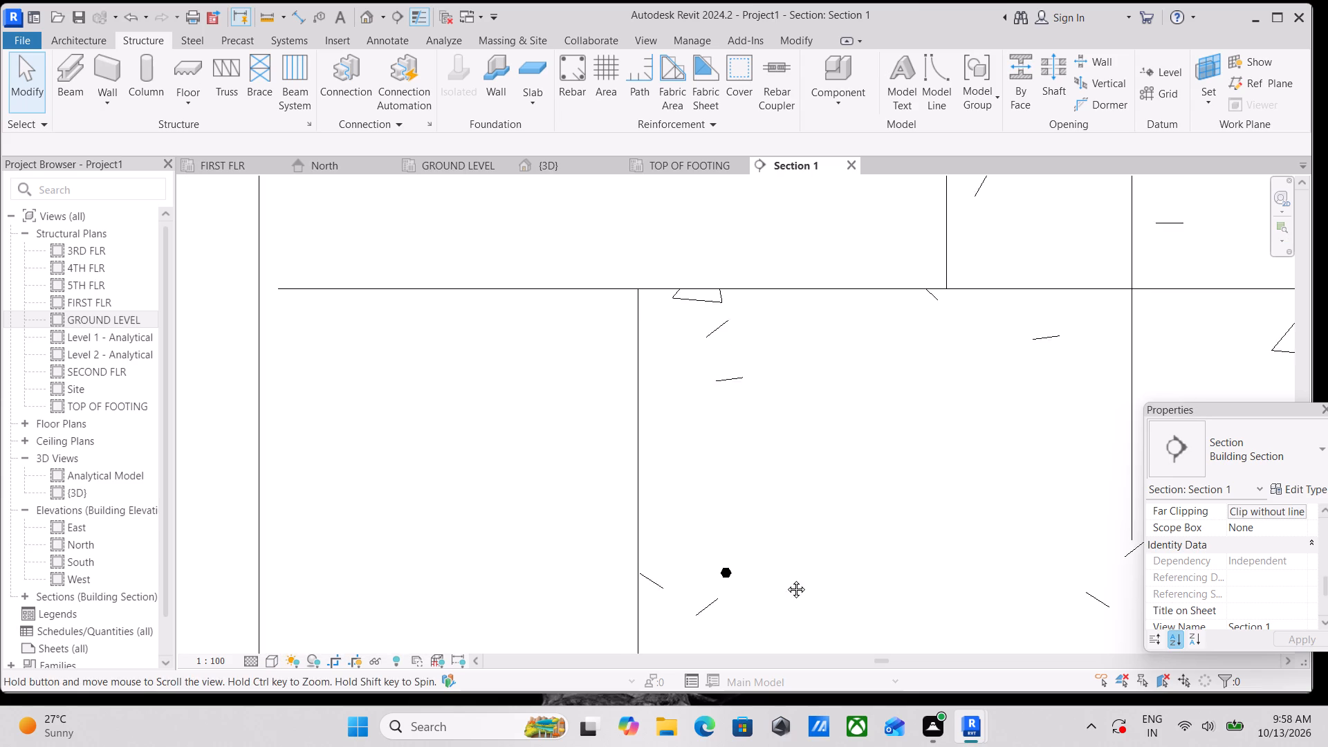
pyautogui.moveTo(786, 579); pyautogui.dragTo(591, 541, button='middle')
pyautogui.click(528, 533)
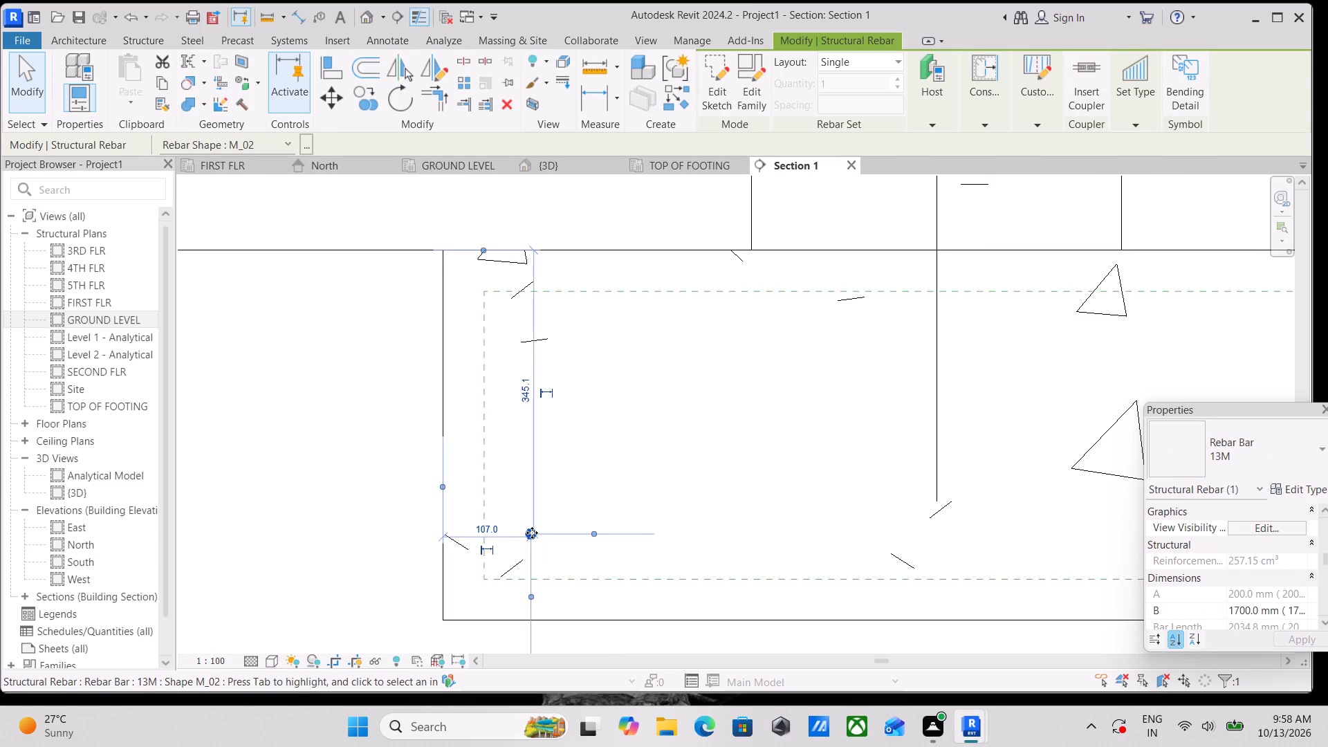
pyautogui.scroll(-1, 532, 533)
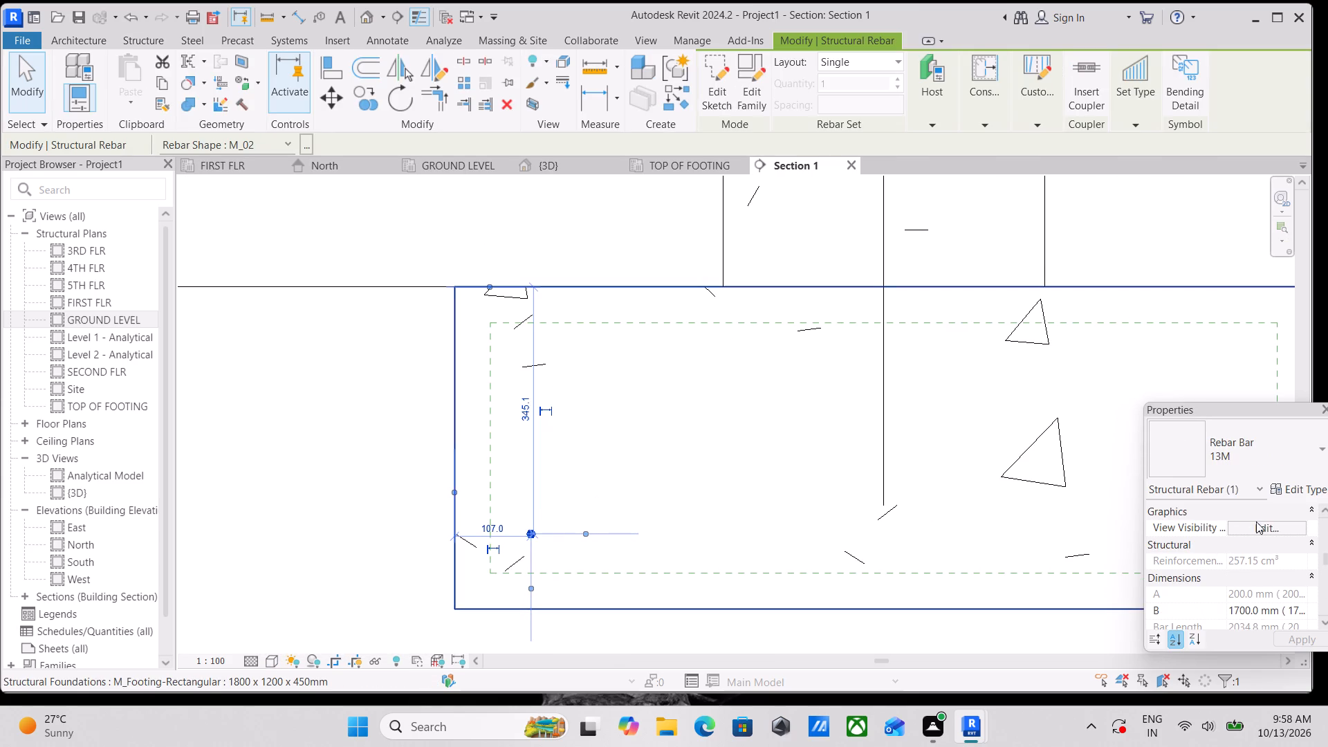
pyautogui.click(1261, 528)
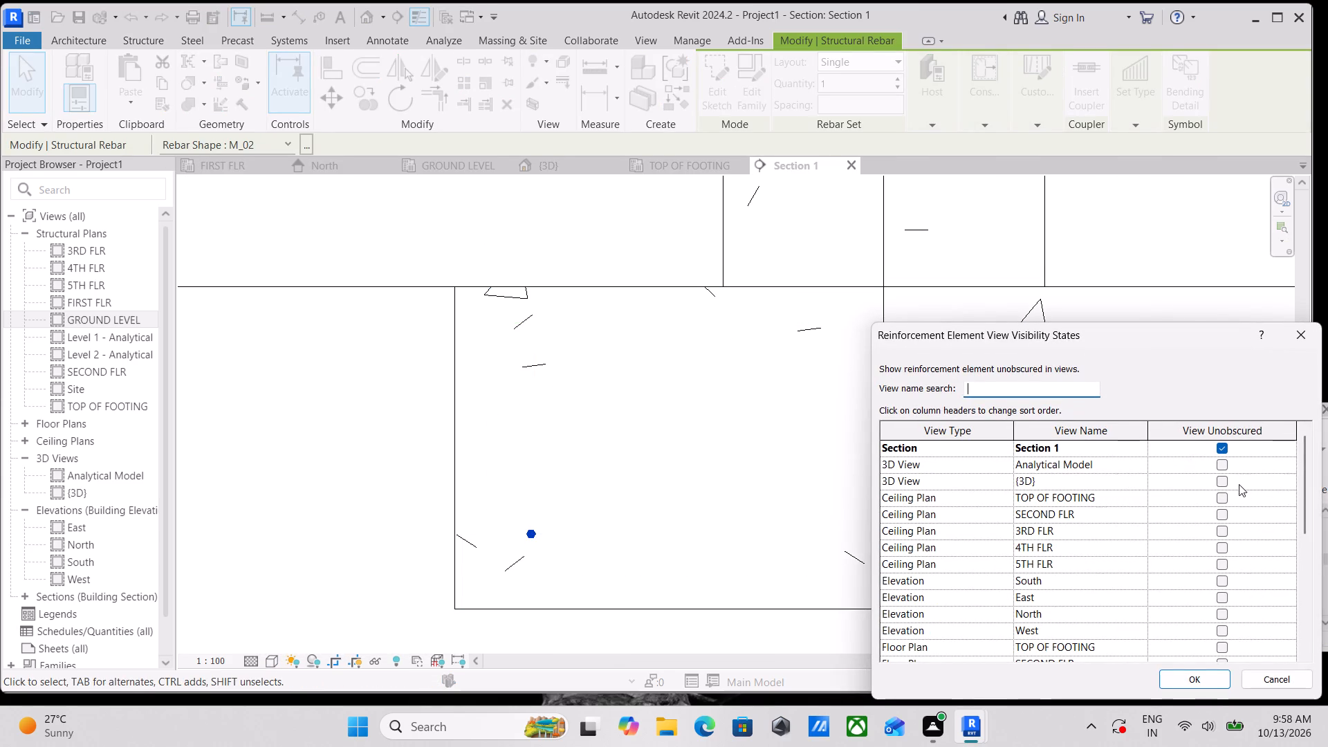
pyautogui.click(1226, 483)
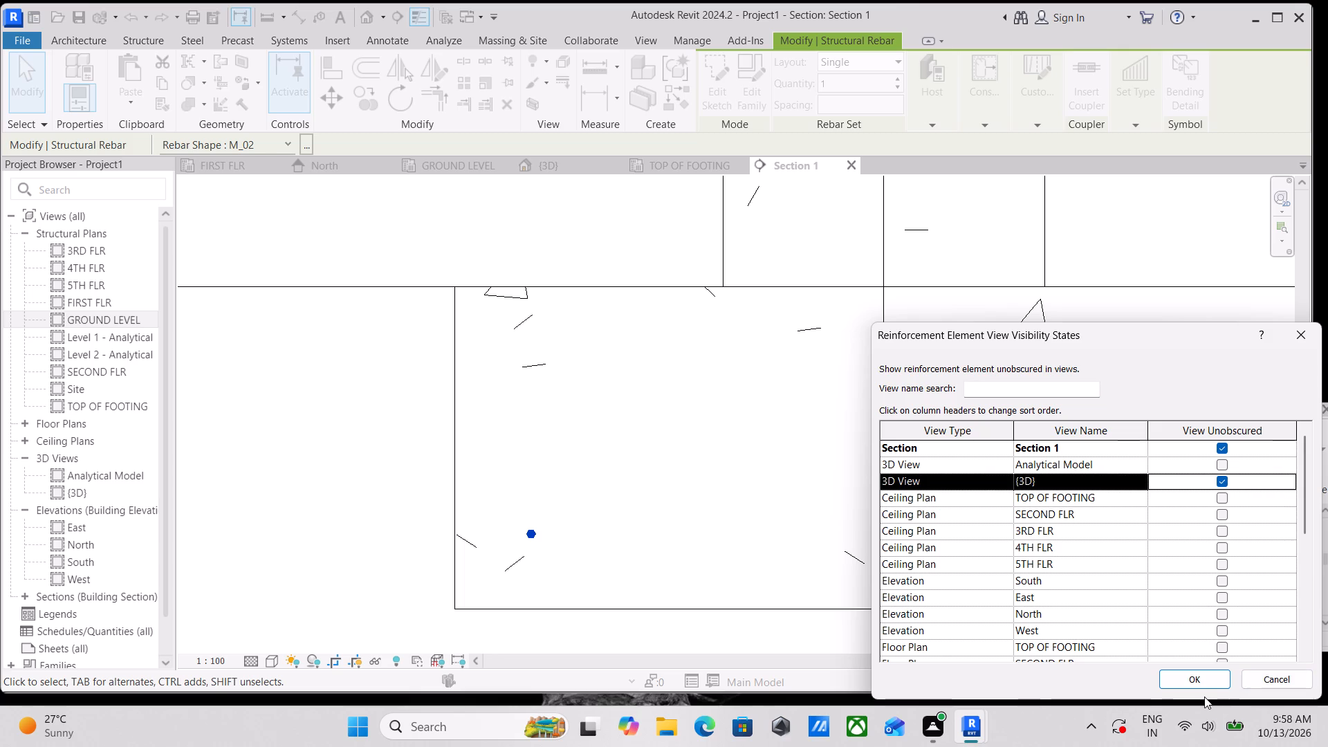
pyautogui.click(1203, 678)
pyautogui.press('Escape')
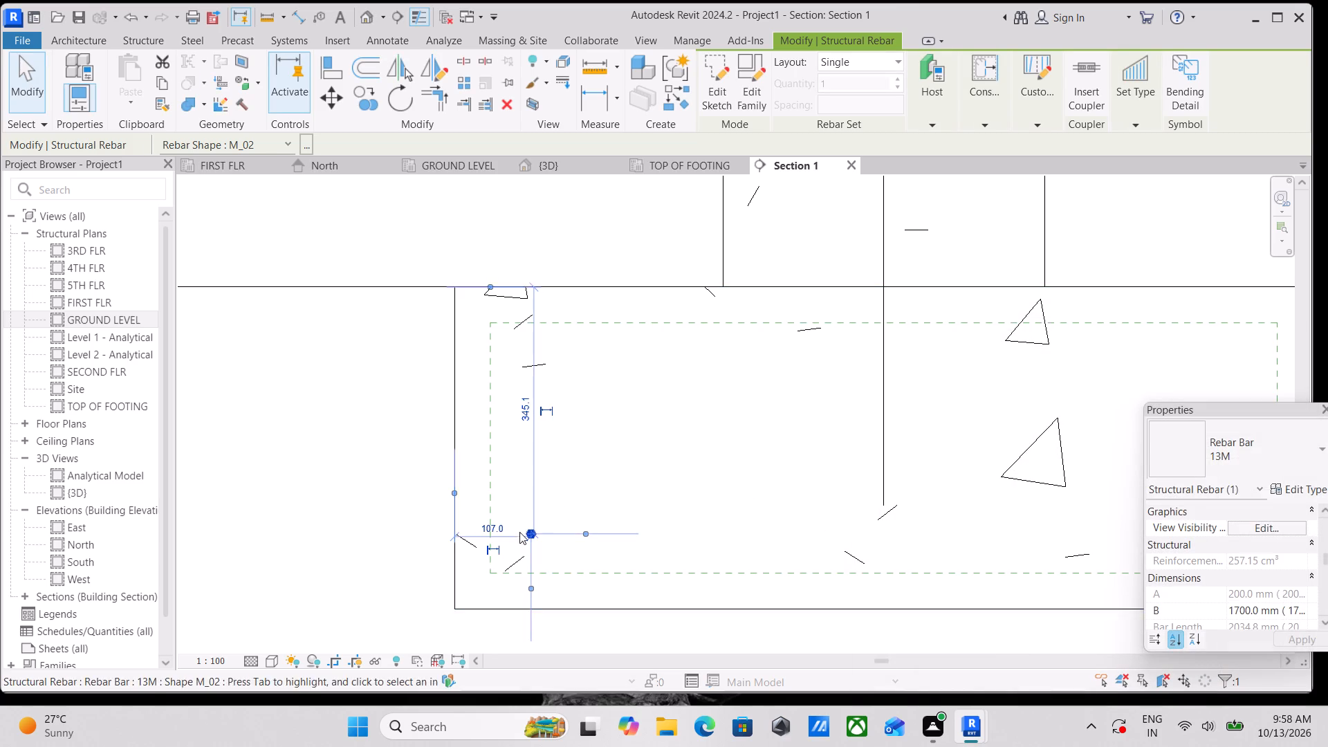
# Distribute the 13M rebar across the footing using the Maximum Spacing layout with a spacing of 150 mm.
pyautogui.scroll(4, 523, 554)
pyautogui.click(529, 510)
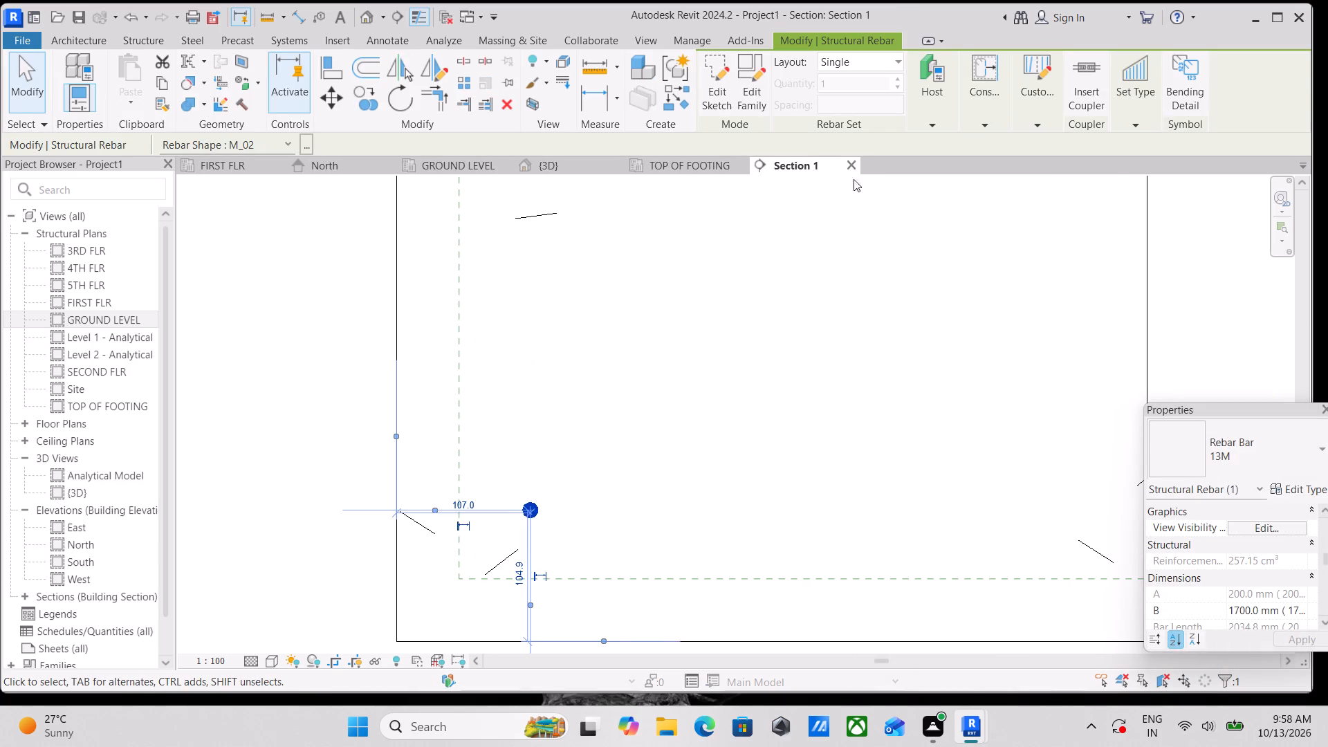
pyautogui.click(885, 50)
pyautogui.click(884, 58)
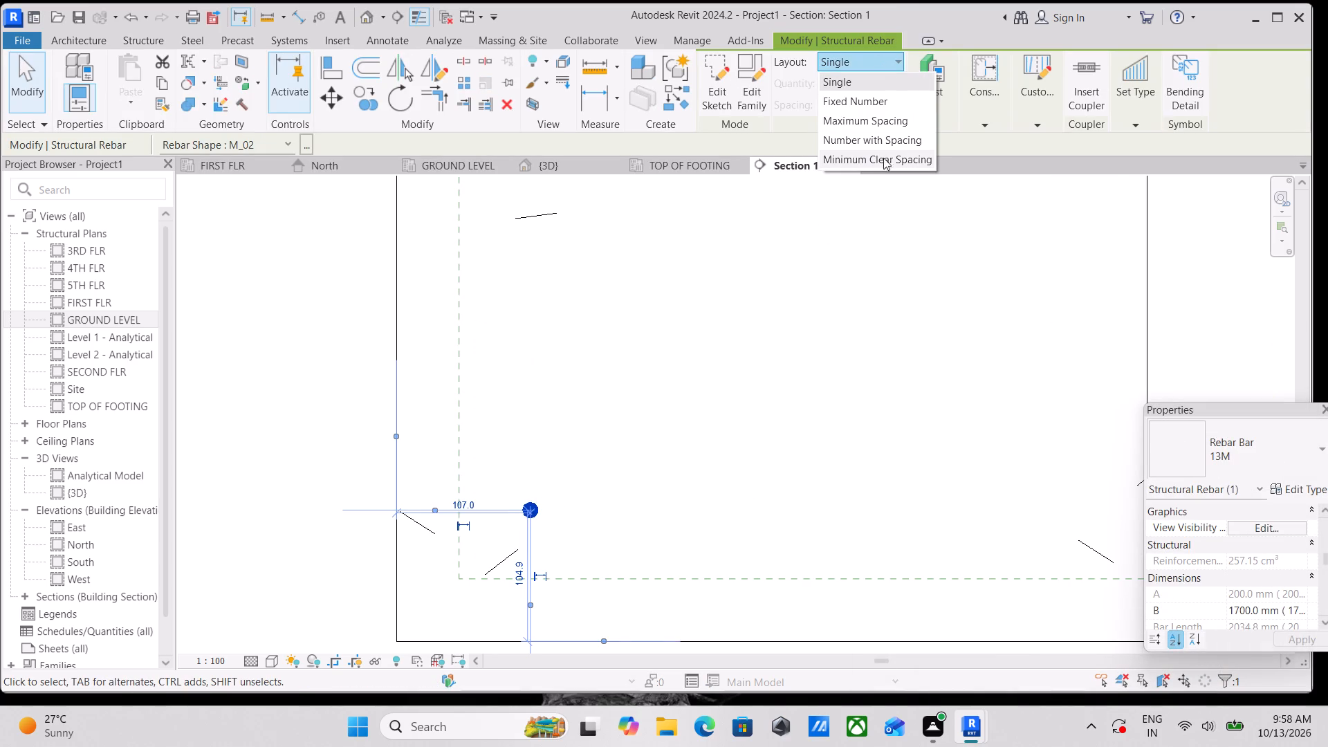
pyautogui.click(885, 122)
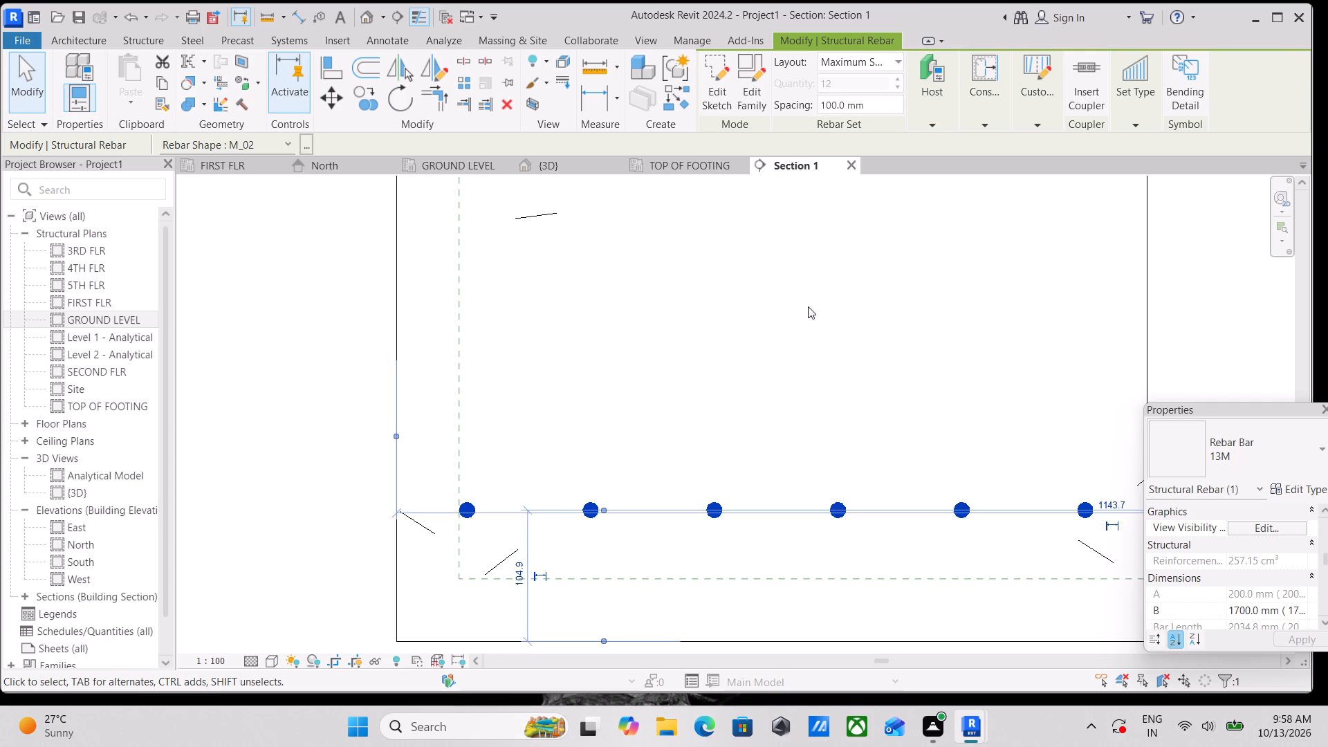
pyautogui.scroll(-5, 802, 328)
pyautogui.moveTo(861, 326); pyautogui.dragTo(601, 403, button='middle')
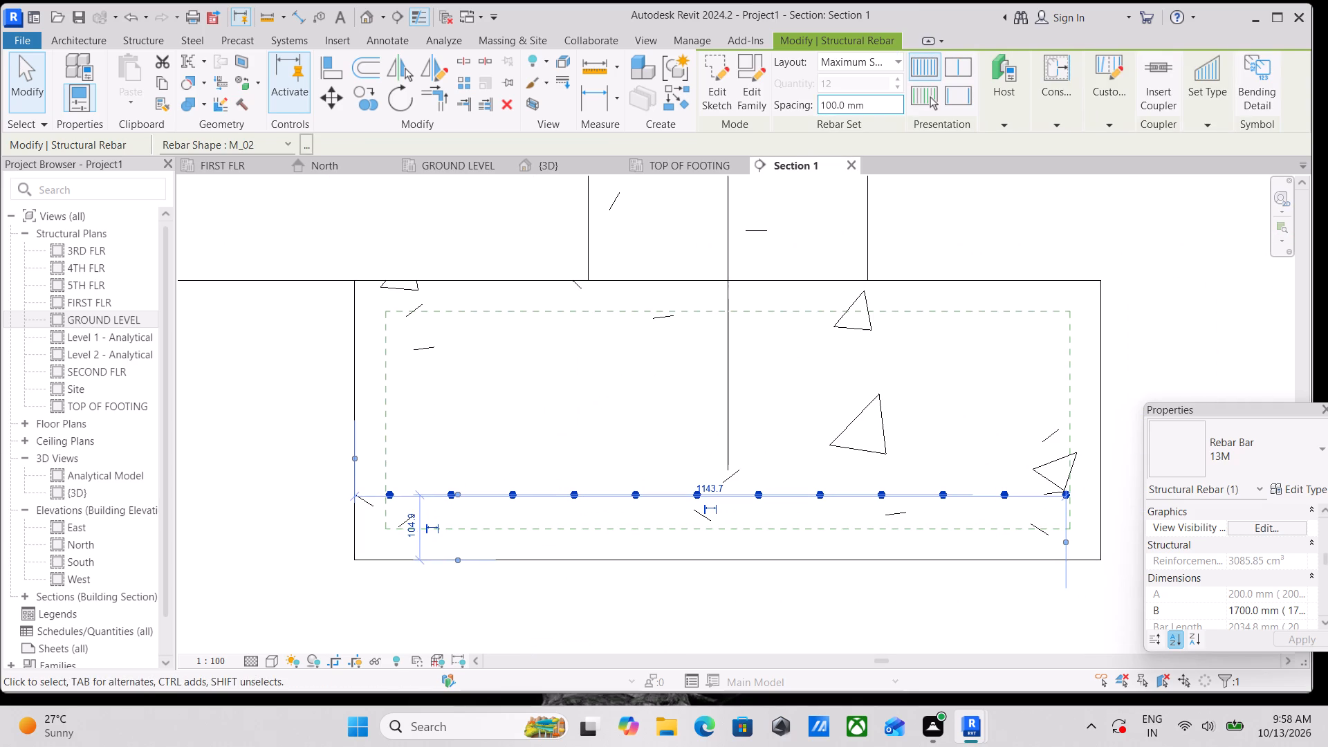
pyautogui.moveTo(863, 105); pyautogui.dragTo(780, 108)
pyautogui.write('150')
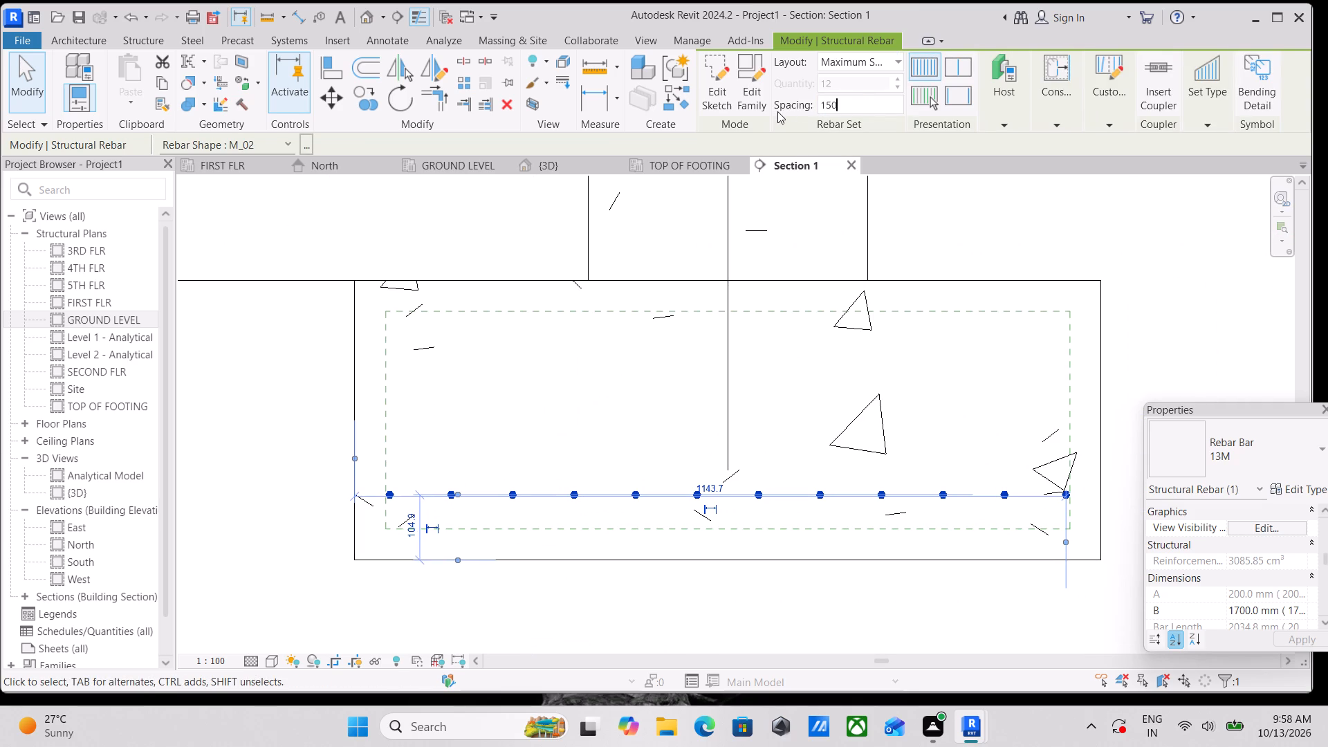
pyautogui.write(',,')
pyautogui.press('Return')
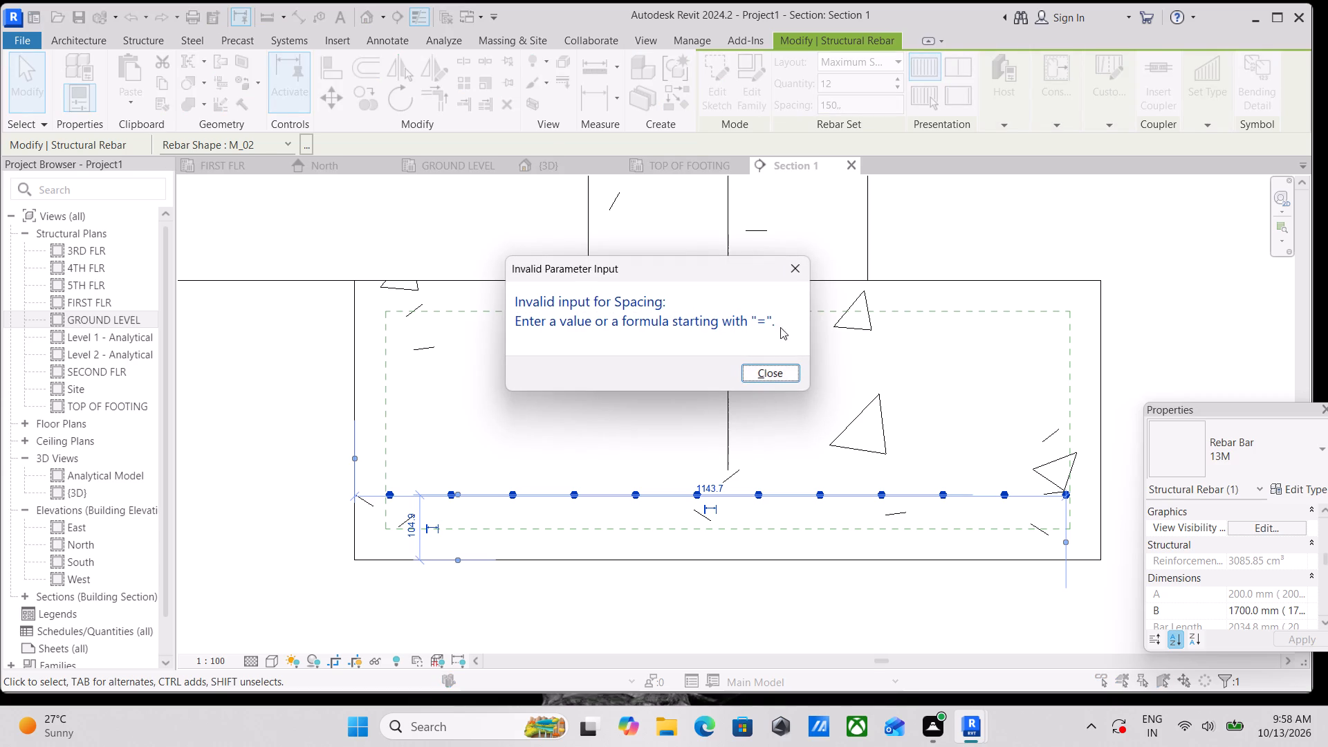
pyautogui.click(780, 376)
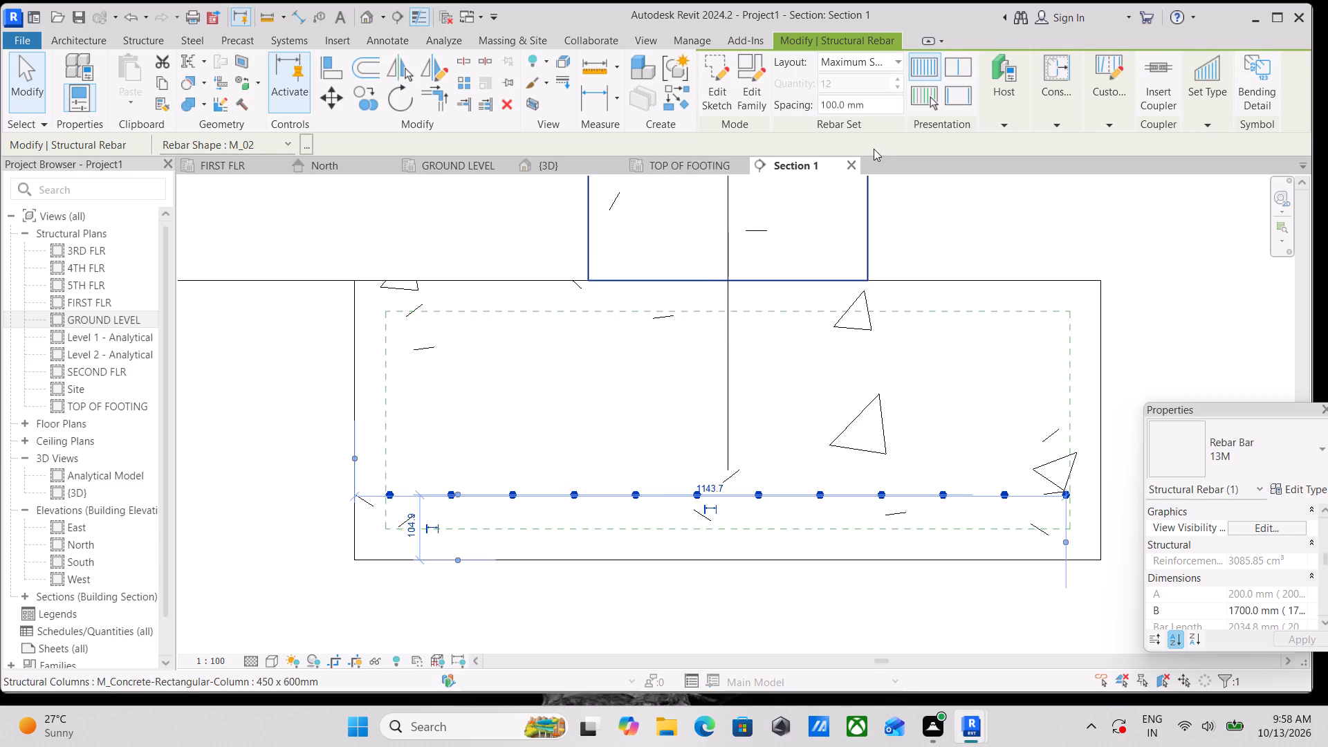
pyautogui.moveTo(871, 106); pyautogui.dragTo(773, 103)
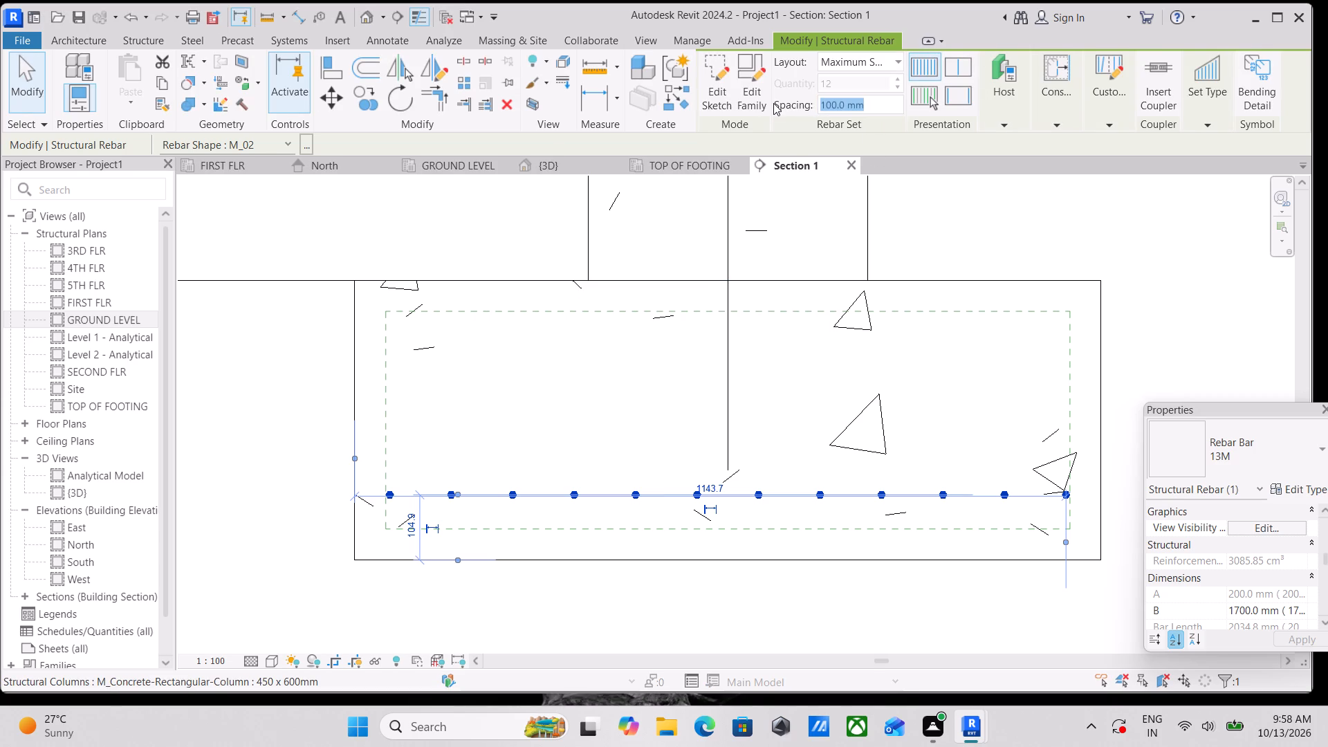
pyautogui.write('150MM')
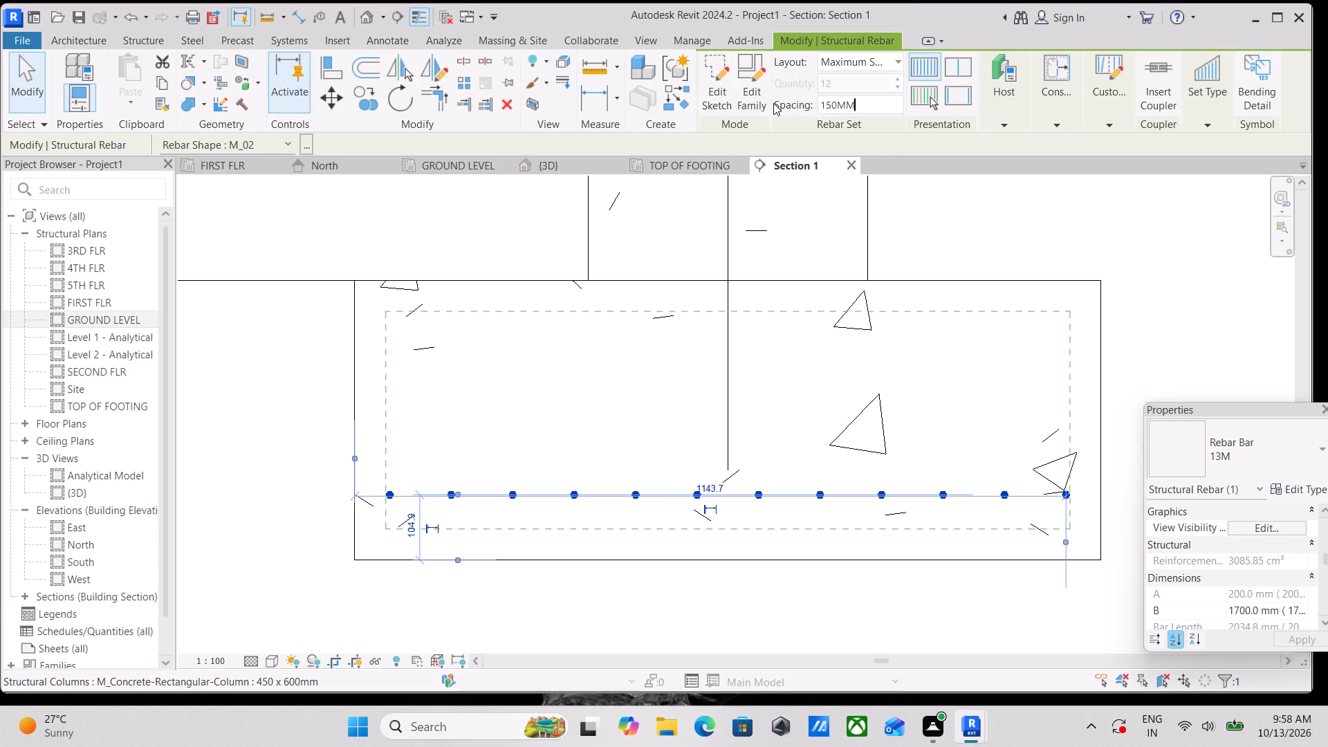
pyautogui.press('Return')
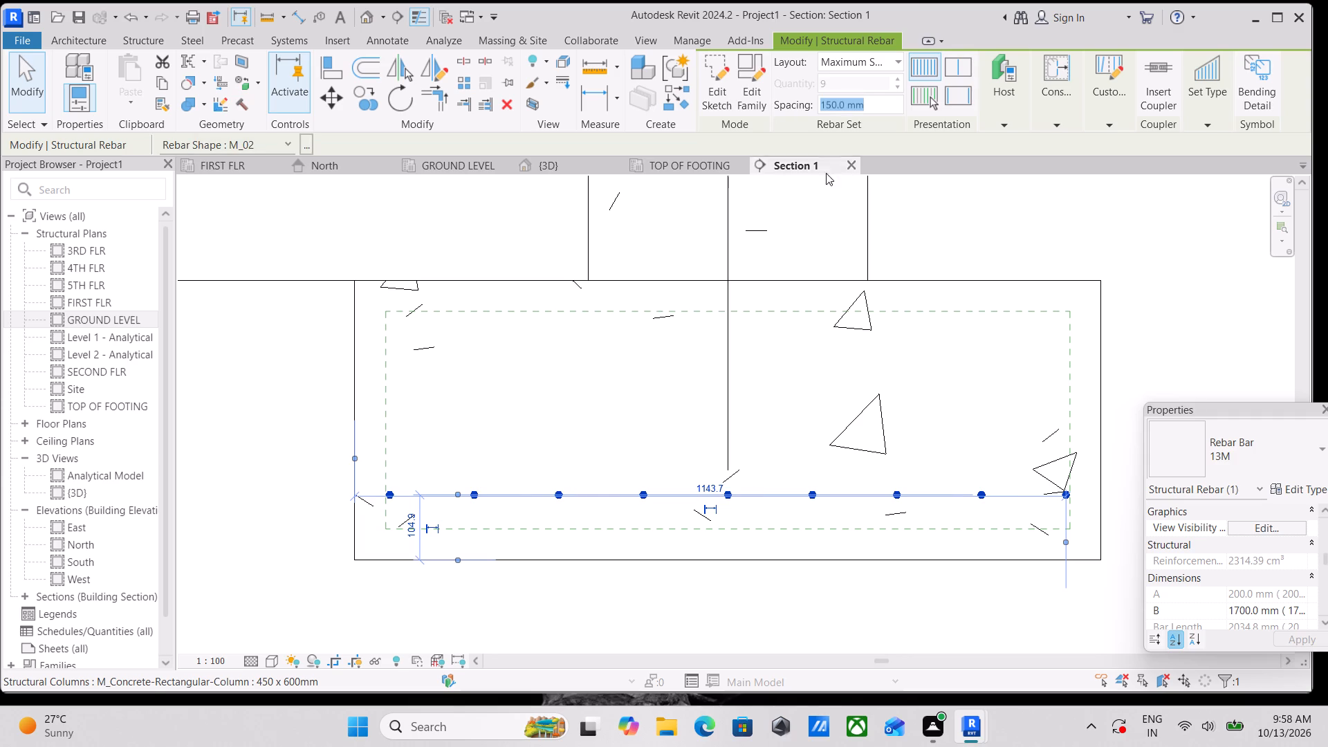
# Examine the distribution and cover position of the 13M bars along the footing's base in Section 1.
pyautogui.scroll(-2, 1048, 387)
pyautogui.scroll(3, 614, 500)
pyautogui.scroll(-1, 621, 407)
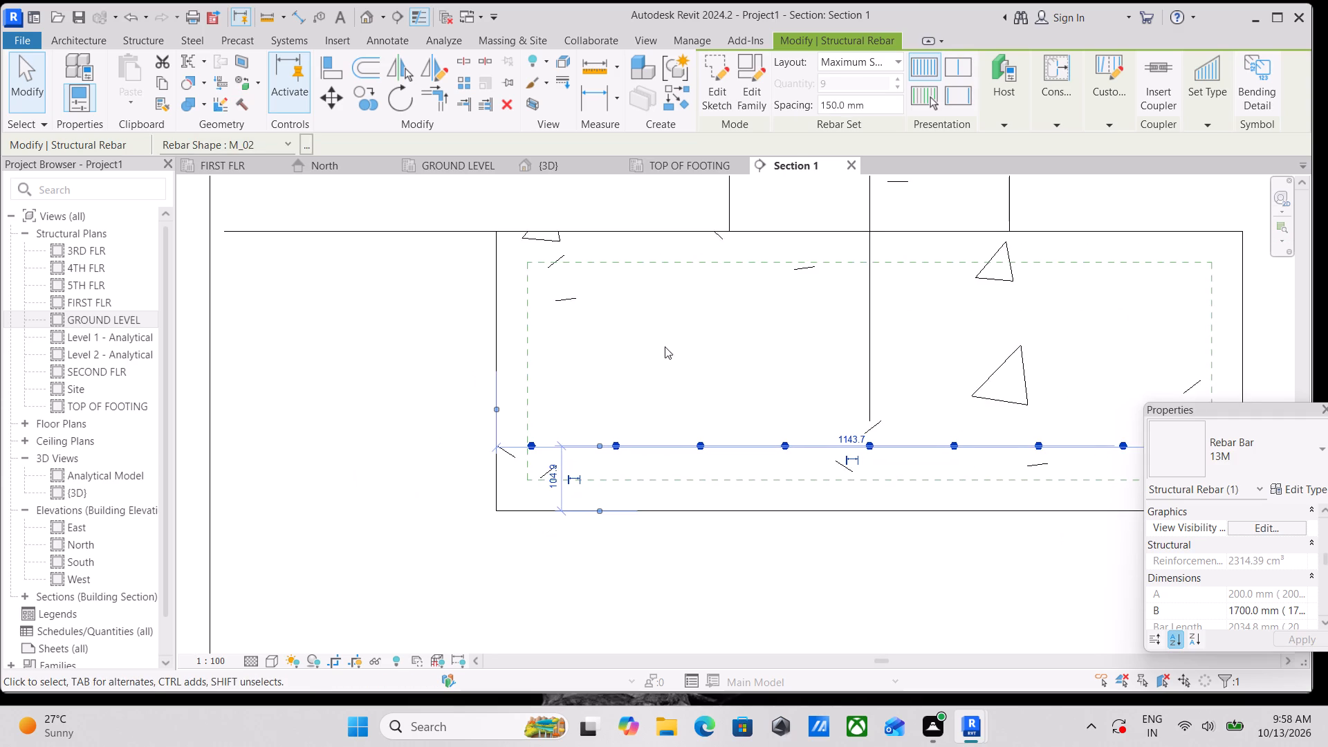
pyautogui.moveTo(667, 341); pyautogui.dragTo(687, 304, button='middle')
pyautogui.scroll(7, 638, 406)
pyautogui.scroll(-1, 669, 337)
pyautogui.moveTo(669, 337); pyautogui.dragTo(625, 405, button='middle')
pyautogui.moveTo(661, 356); pyautogui.dragTo(629, 403, button='middle')
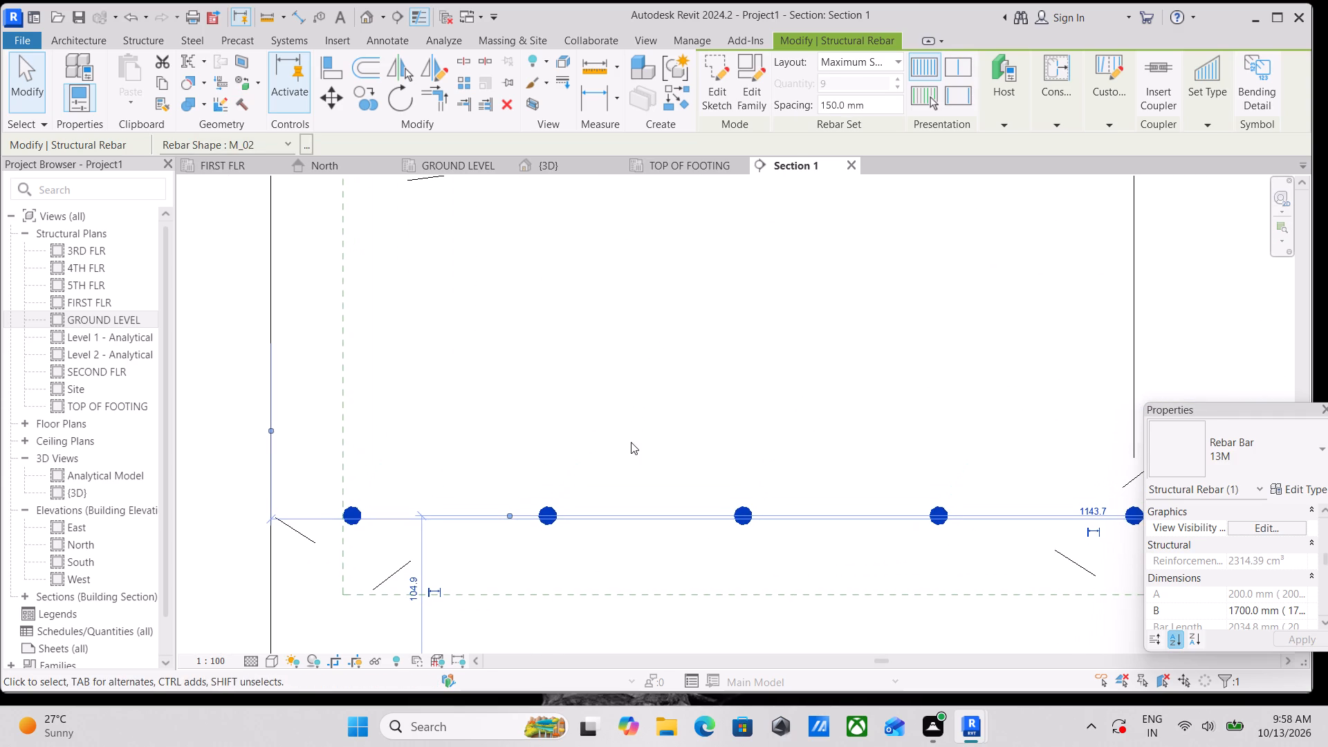
pyautogui.moveTo(630, 443); pyautogui.dragTo(644, 483, button='middle')
pyautogui.scroll(-2, 660, 456)
pyautogui.moveTo(672, 434); pyautogui.dragTo(673, 454, button='middle')
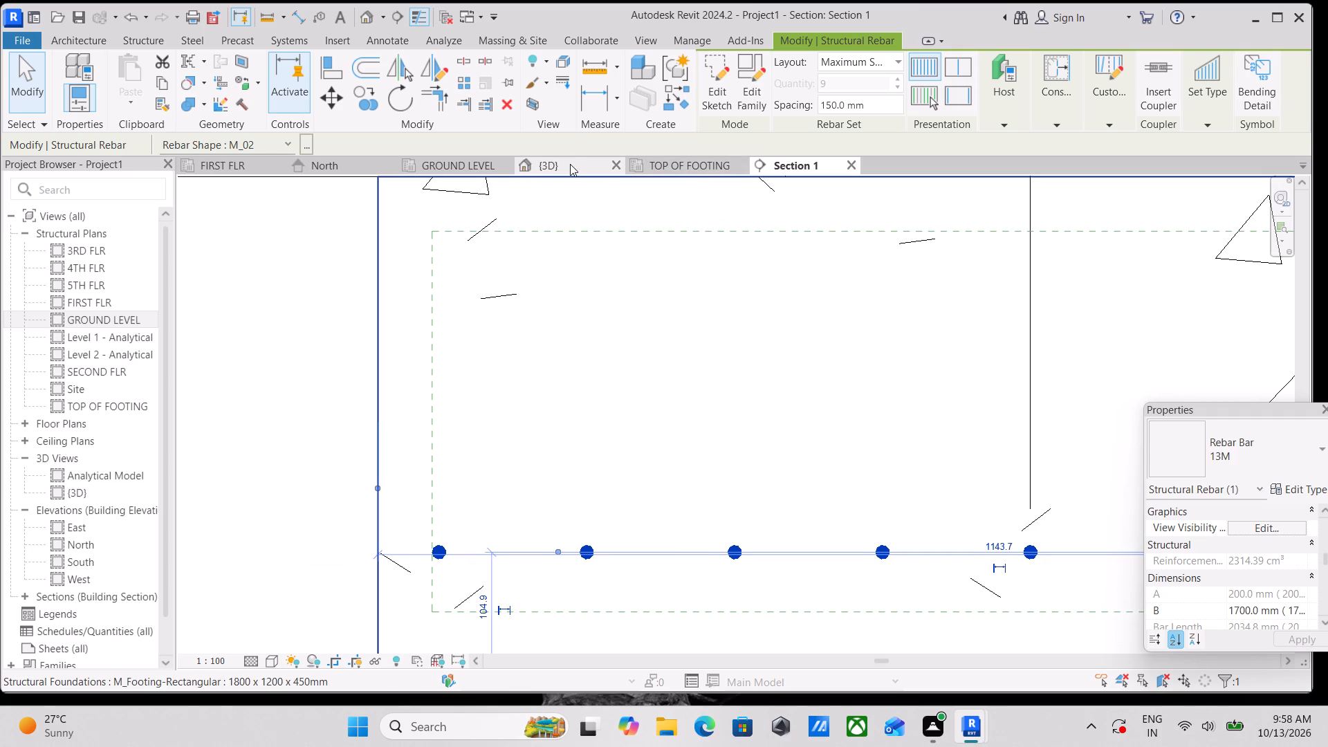
# Switch to the {3D} view and locate the corner footing that holds the selected 13M rebar set.
pyautogui.click(649, 166)
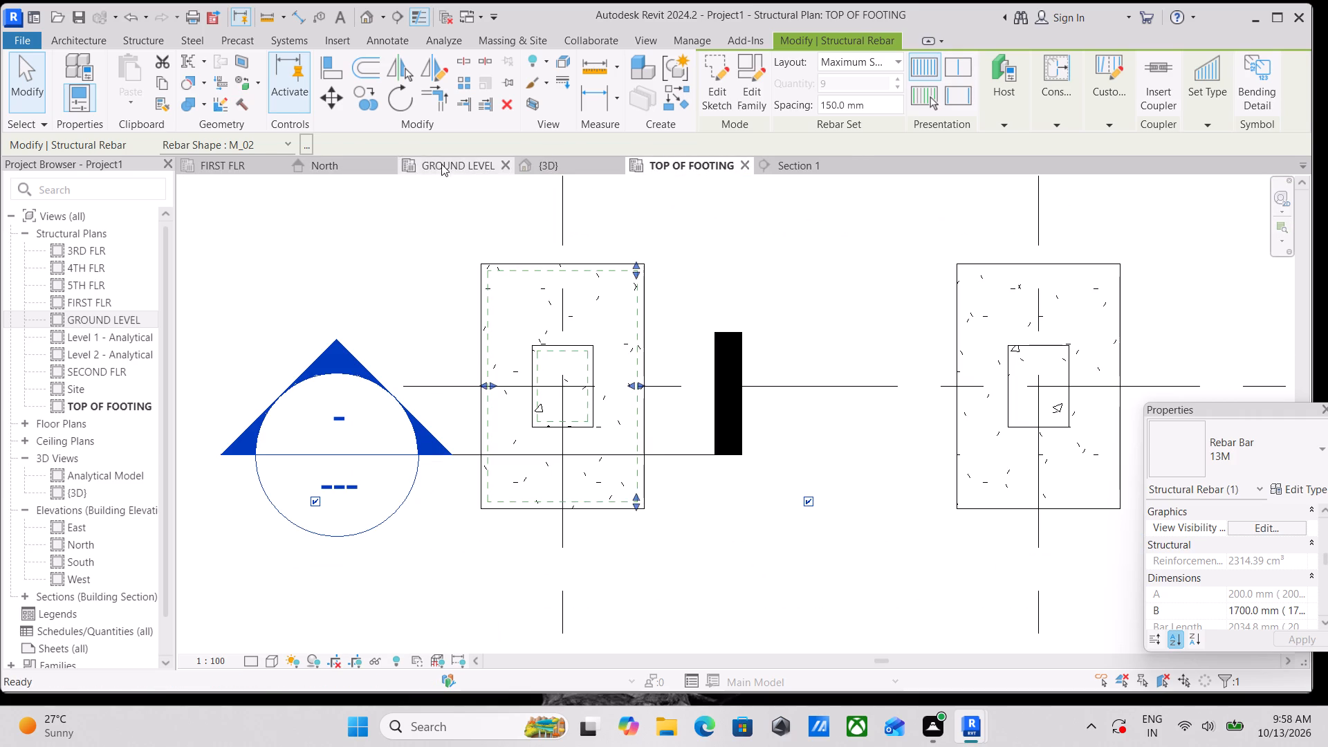
pyautogui.click(550, 165)
pyautogui.scroll(-3, 690, 389)
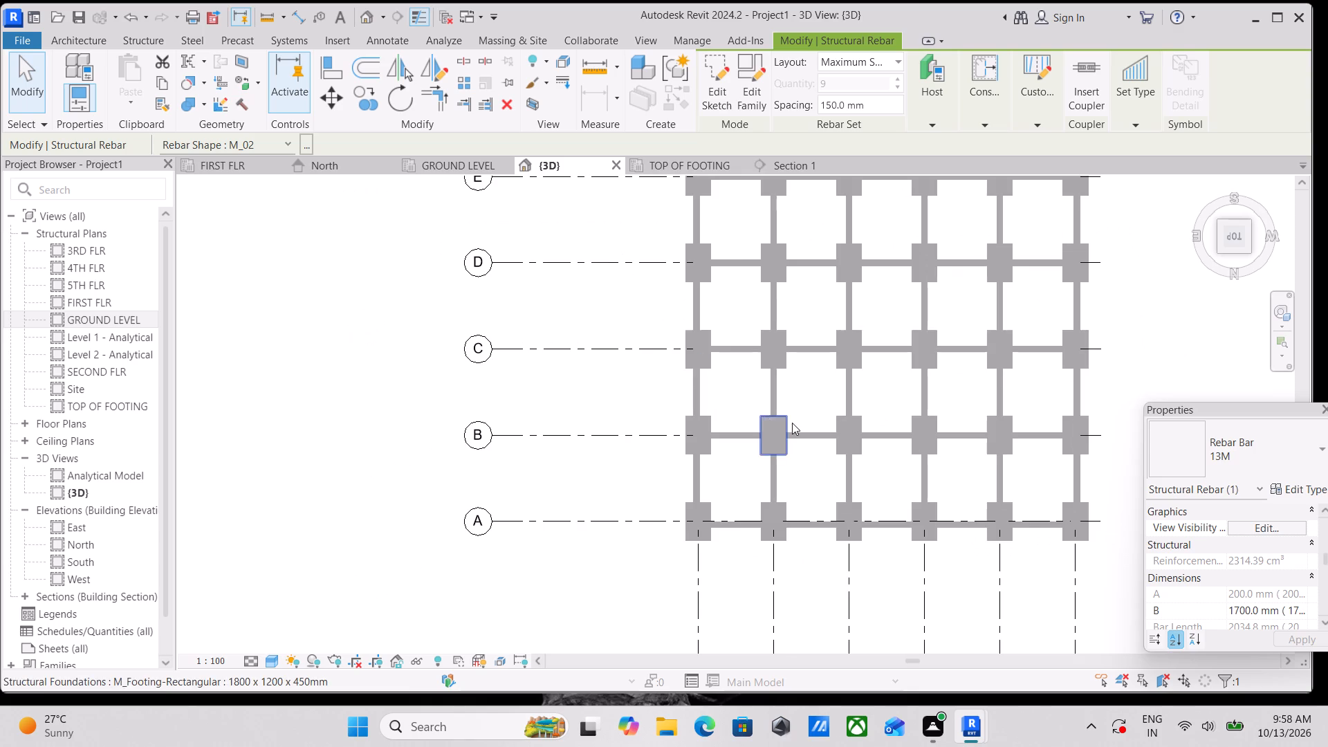
pyautogui.scroll(-1, 793, 423)
pyautogui.moveTo(795, 423); pyautogui.dragTo(766, 483, button='middle')
pyautogui.moveTo(855, 349); pyautogui.dragTo(688, 497, button='middle')
pyautogui.scroll(4, 859, 391)
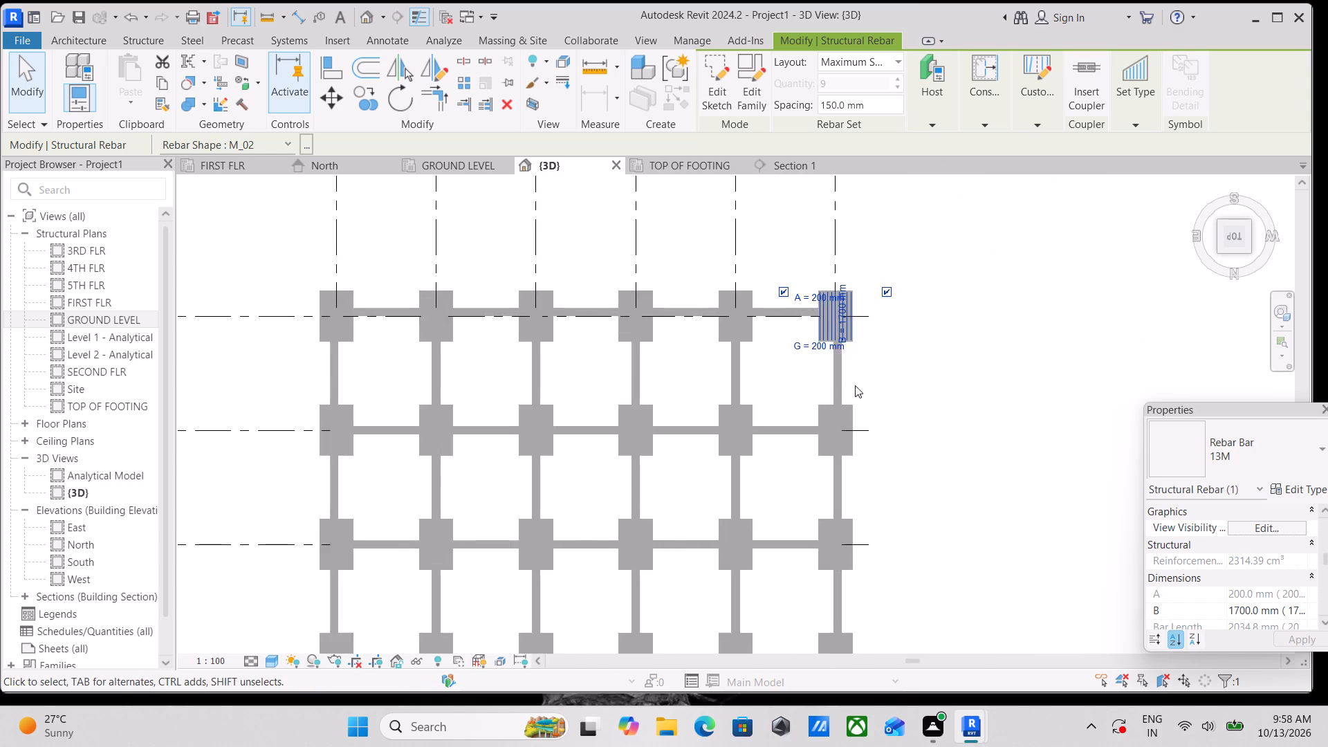
pyautogui.scroll(6, 855, 385)
pyautogui.scroll(3, 751, 400)
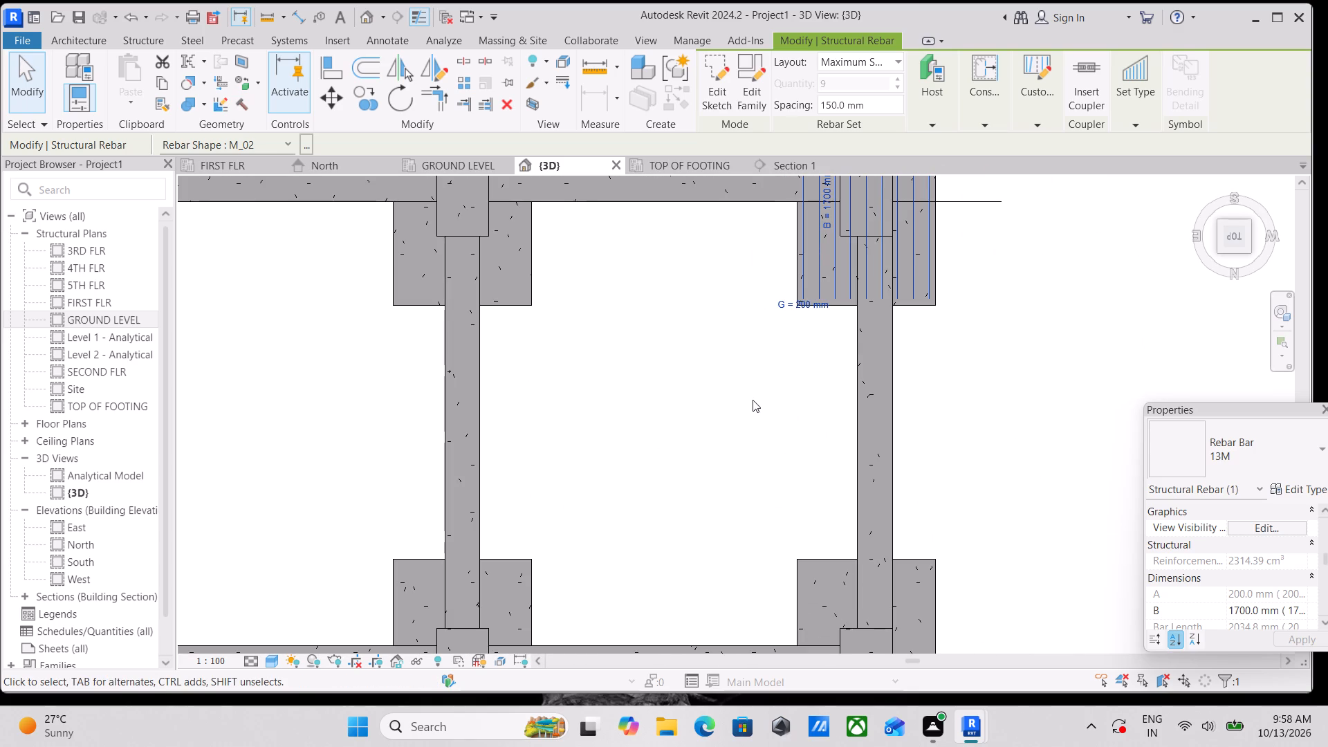
pyautogui.moveTo(759, 396); pyautogui.dragTo(517, 547, button='middle')
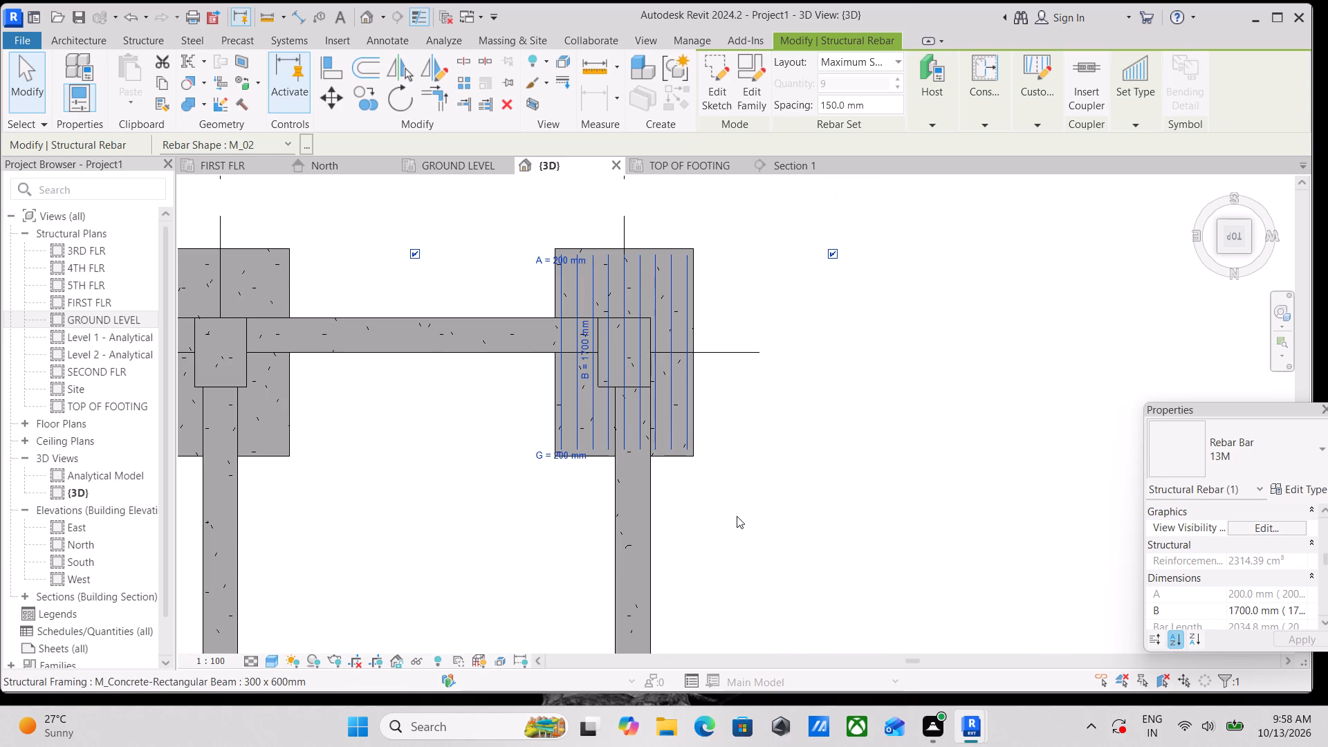
# Examine the 13M rebar set and its bent ends inside the corner footing from an oblique angle.
pyautogui.keyDown('shift'); pyautogui.moveTo(737, 523); pyautogui.dragTo(558, 367, button='middle'); pyautogui.keyUp('shift')
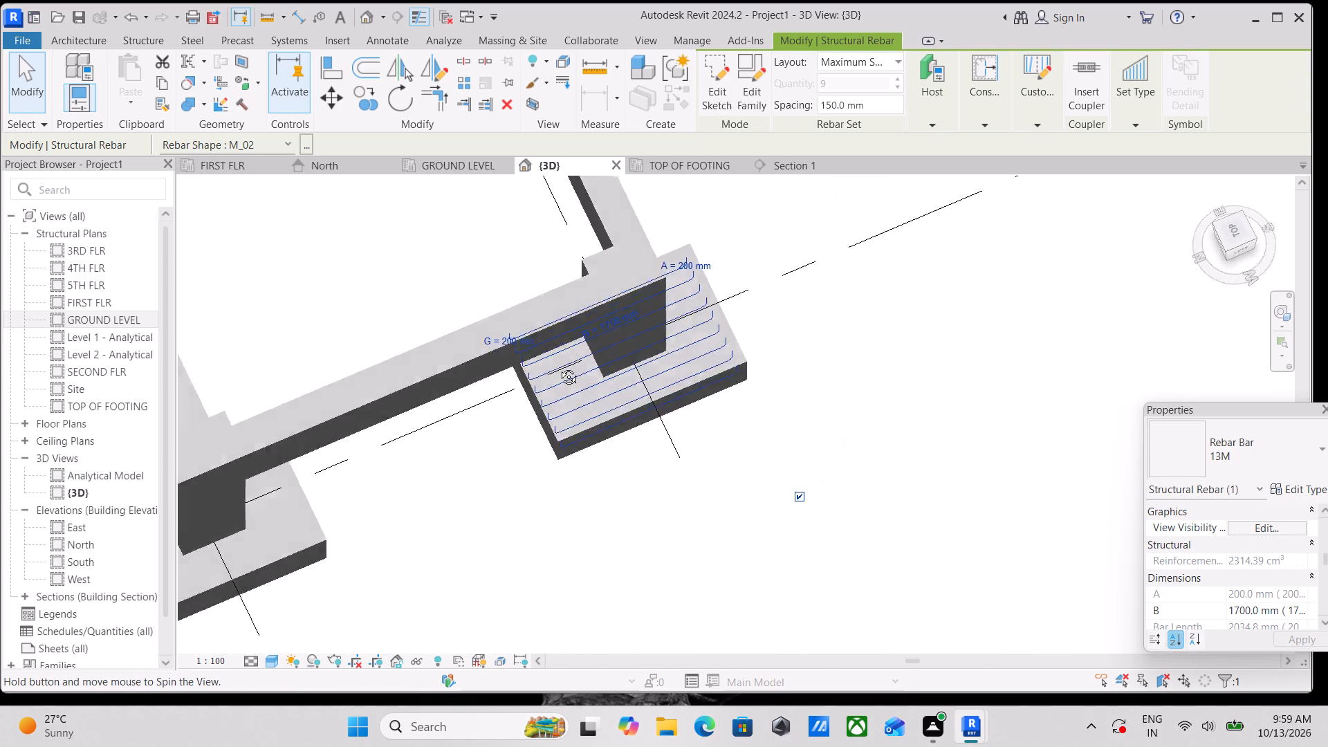
pyautogui.keyDown('shift'); pyautogui.moveTo(558, 367); pyautogui.dragTo(558, 355, button='middle'); pyautogui.keyUp('shift')
pyautogui.keyDown('shift'); pyautogui.moveTo(773, 441); pyautogui.dragTo(562, 255, button='middle'); pyautogui.keyUp('shift')
pyautogui.scroll(10, 683, 400)
pyautogui.click(562, 403)
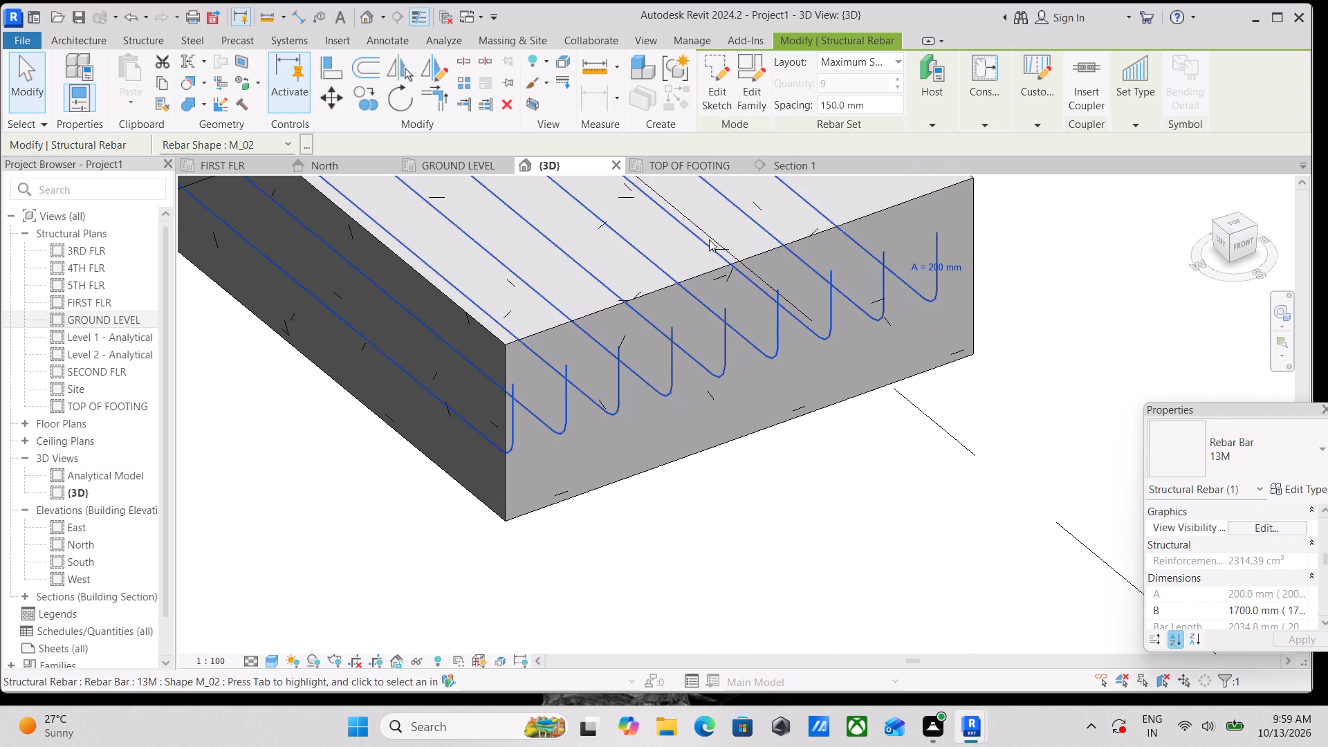
pyautogui.scroll(-1, 656, 413)
pyautogui.moveTo(656, 412); pyautogui.dragTo(657, 466, button='middle')
pyautogui.moveTo(671, 454); pyautogui.dragTo(681, 495, button='middle')
pyautogui.scroll(-1, 691, 432)
pyautogui.moveTo(691, 432); pyautogui.dragTo(695, 467, button='middle')
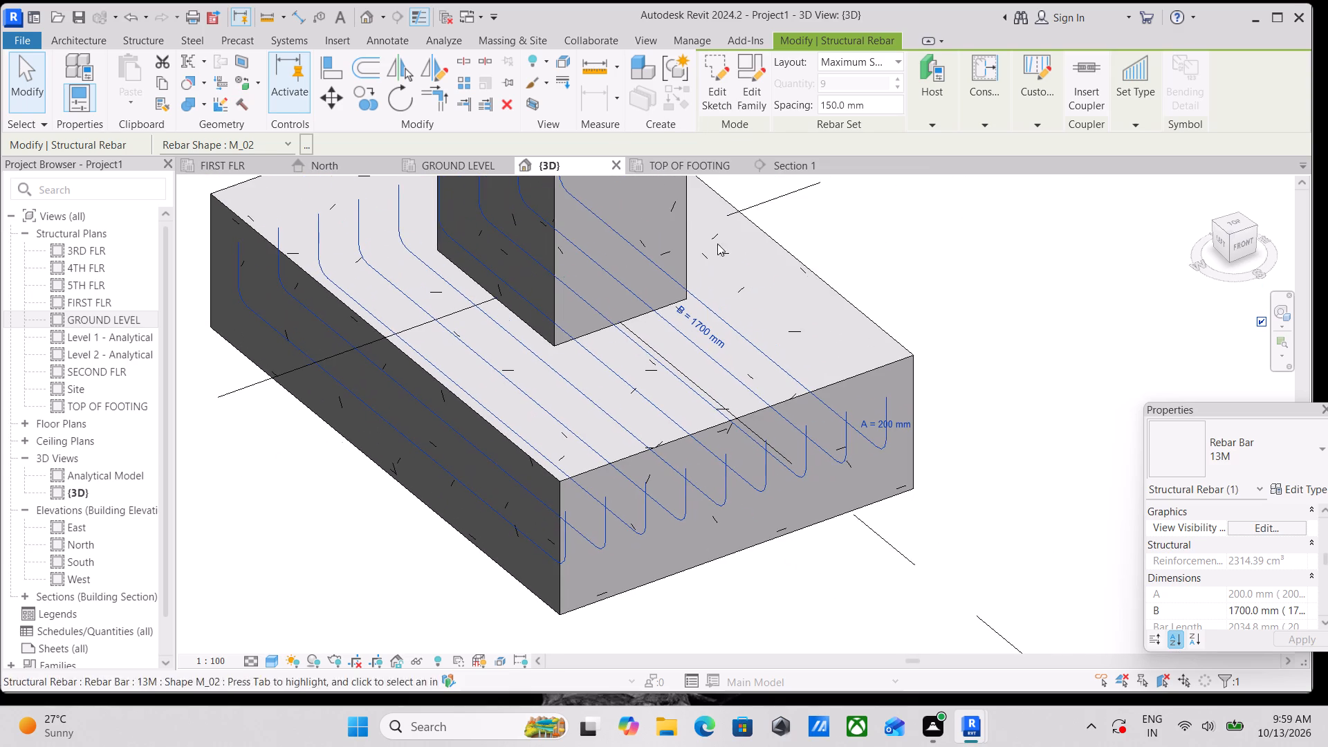
# Return to Section 1 and review the 13M bar set along the footing's base and its layout setting.
pyautogui.click(779, 162)
pyautogui.scroll(1, 668, 385)
pyautogui.scroll(-2, 665, 389)
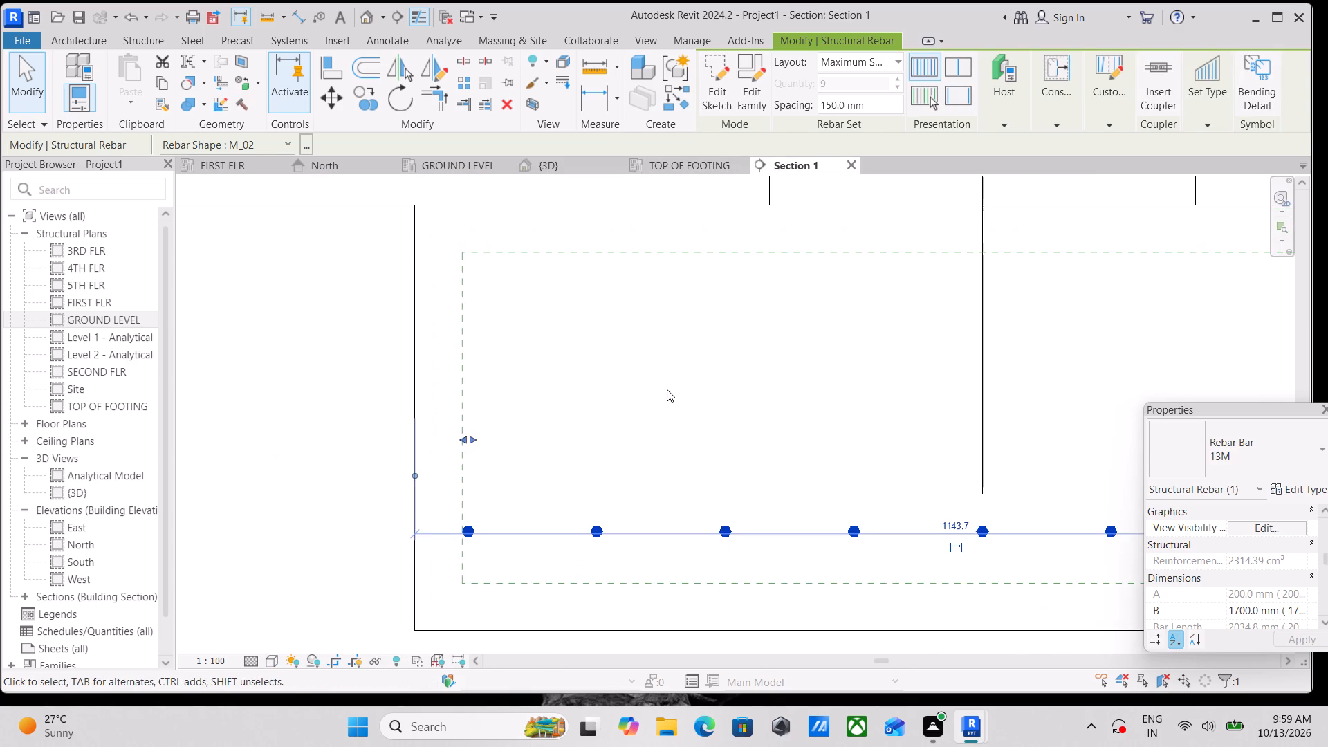
pyautogui.moveTo(671, 387); pyautogui.dragTo(597, 399, button='middle')
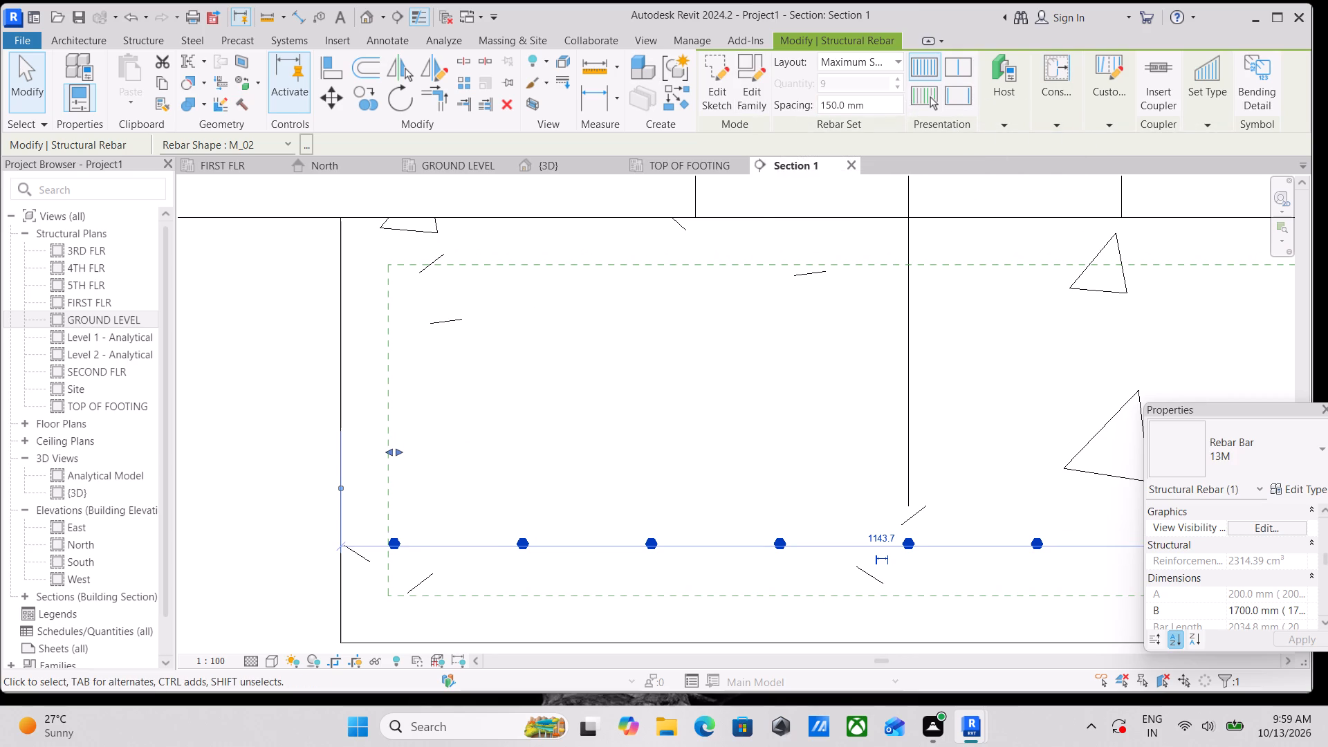
pyautogui.click(402, 542)
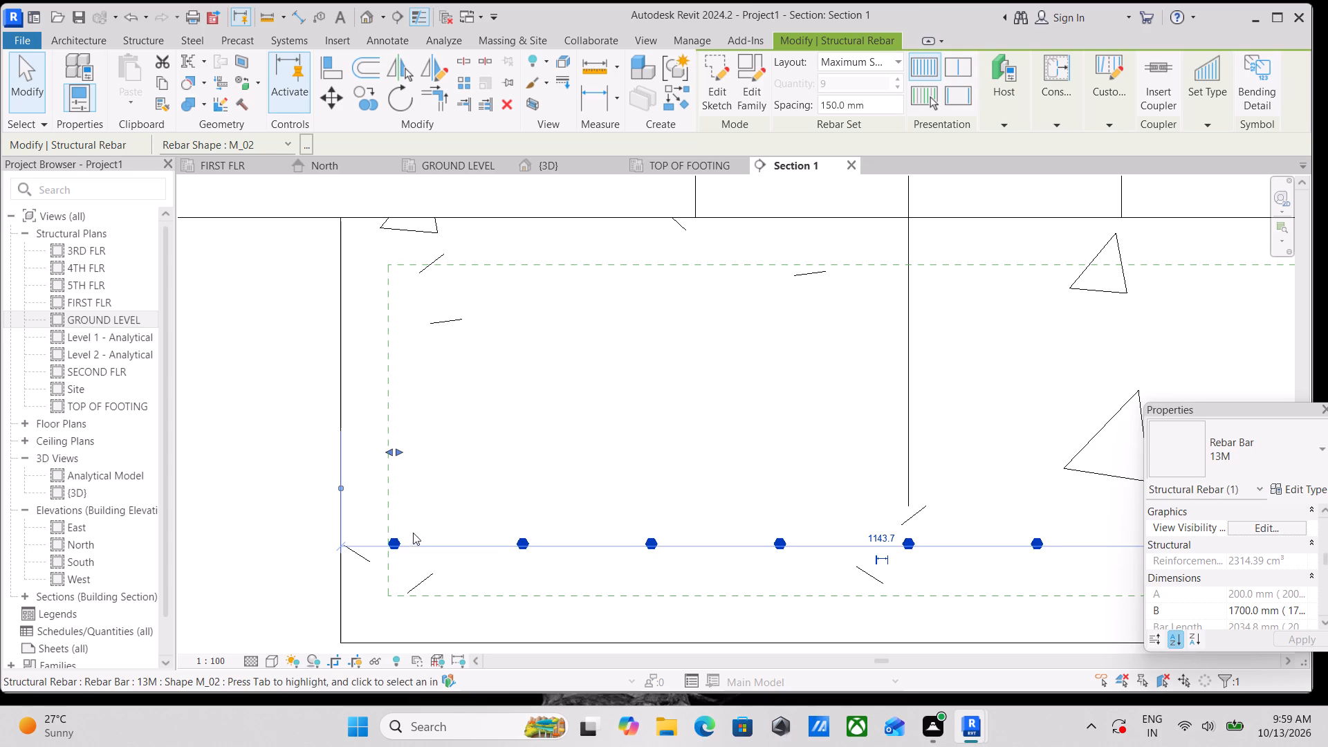
pyautogui.click(889, 59)
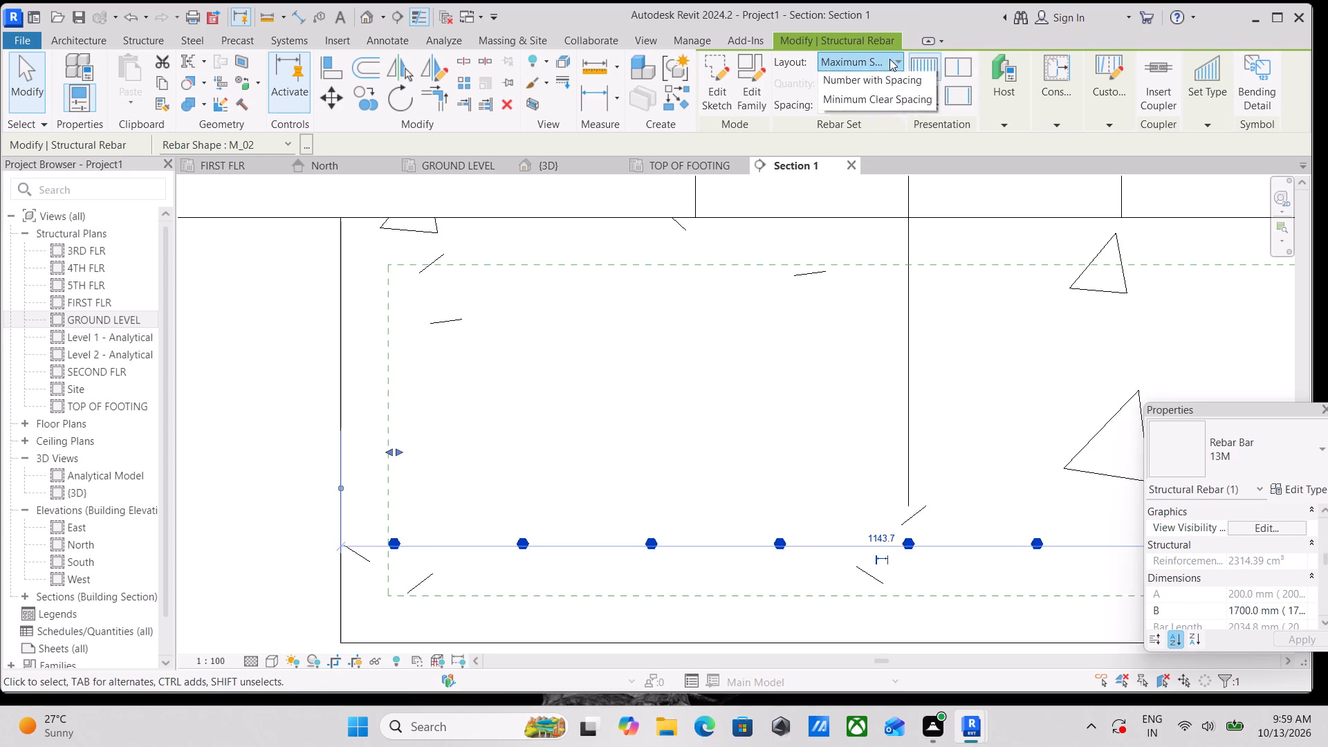
pyautogui.click(889, 59)
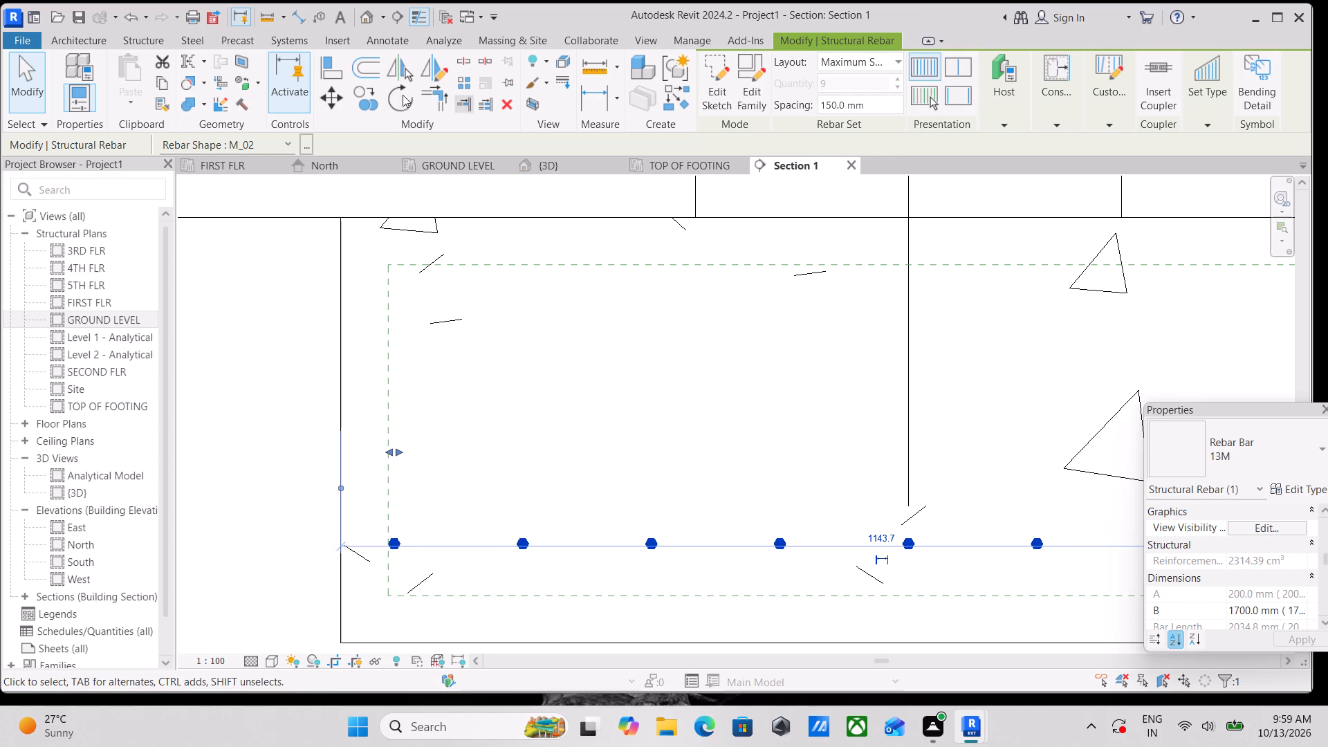
# Place a 13M M_02 rebar with its bends turned downward in the footing's top corner, about 84 mm from the side and 66 mm below the top.
pyautogui.click(149, 37)
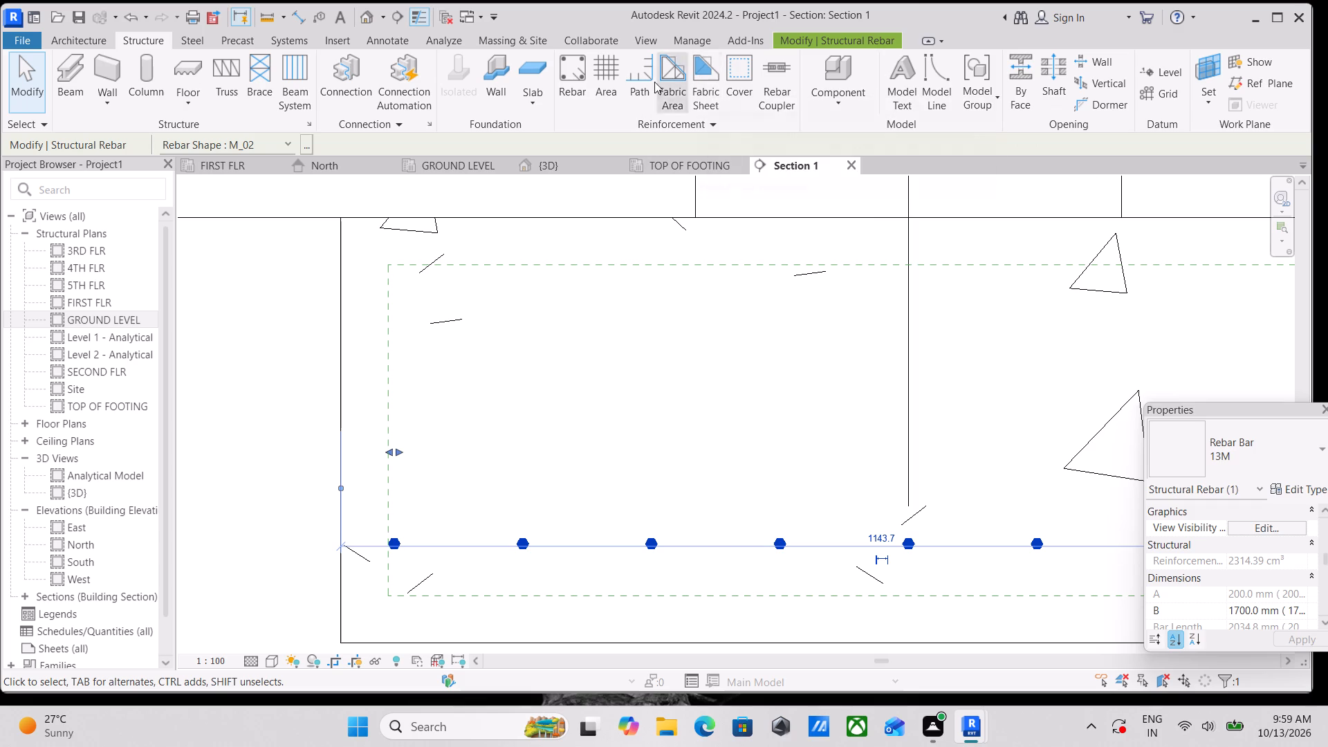
pyautogui.click(564, 77)
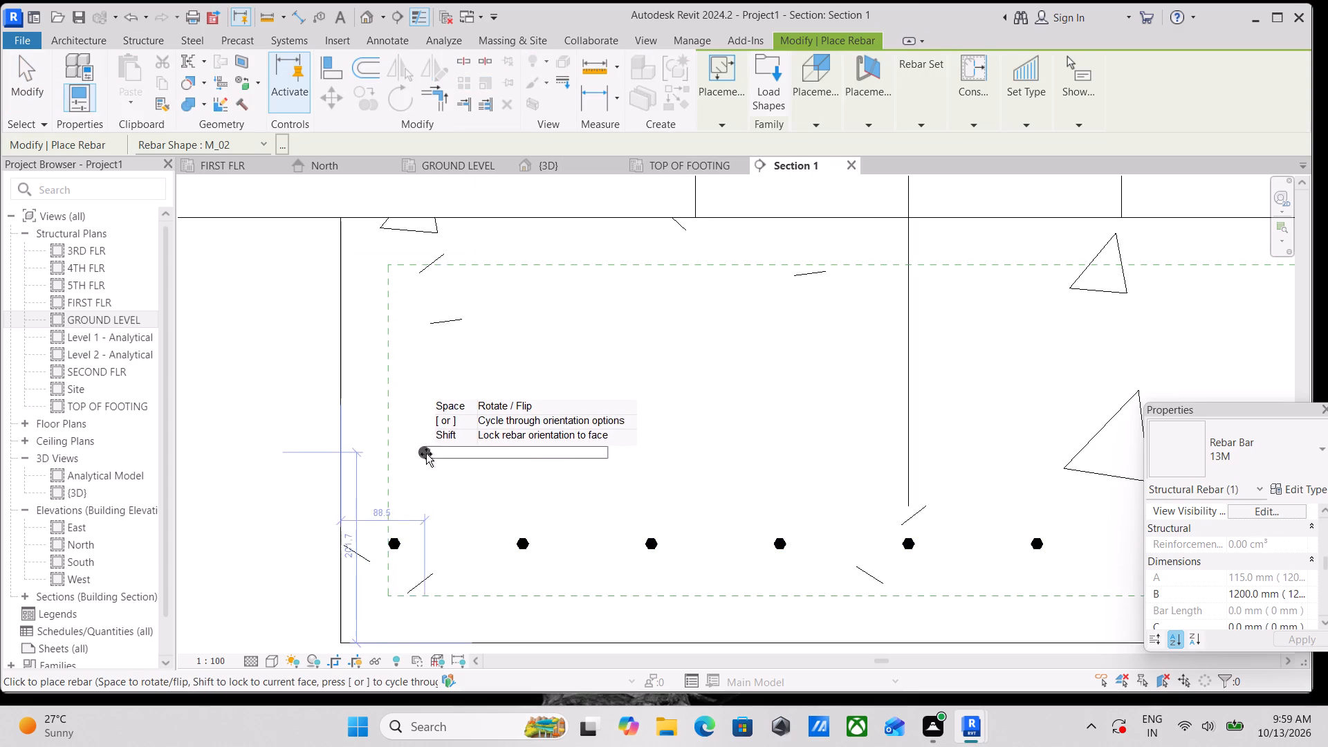
pyautogui.scroll(-3, 424, 449)
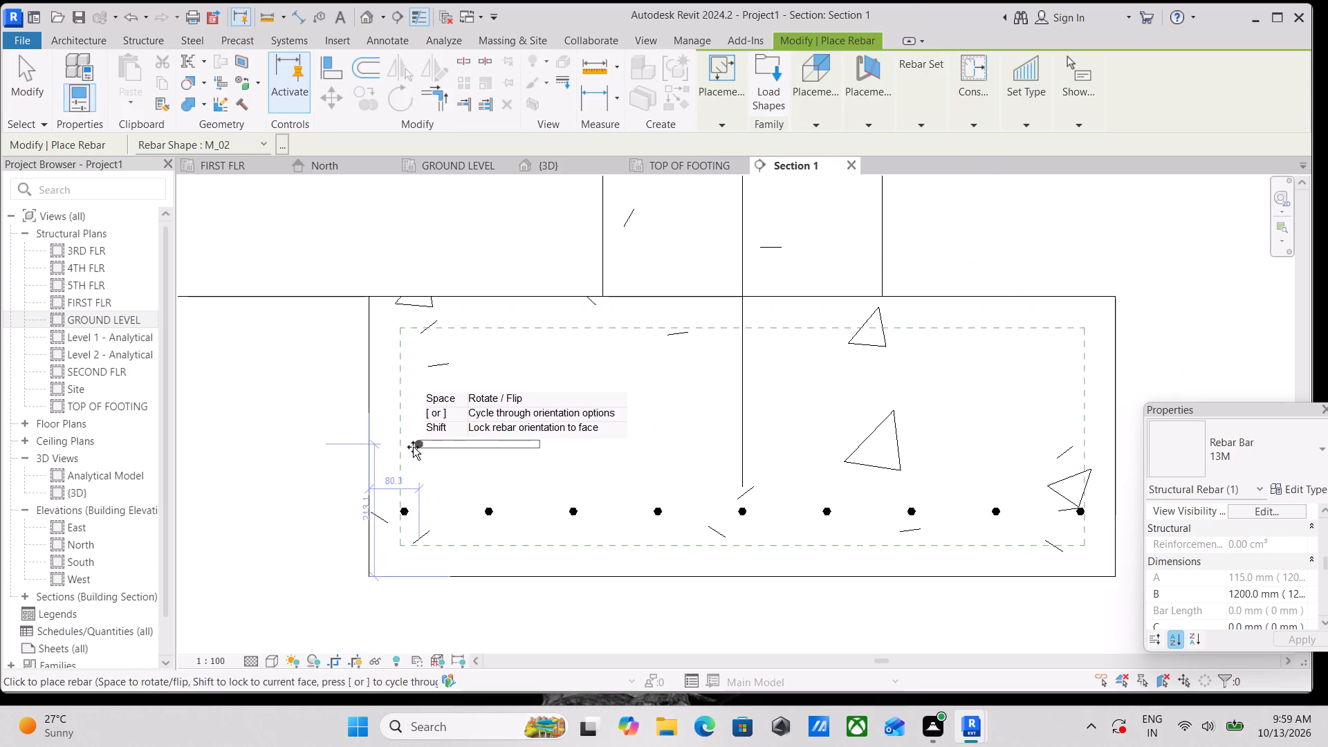
pyautogui.scroll(-2, 404, 451)
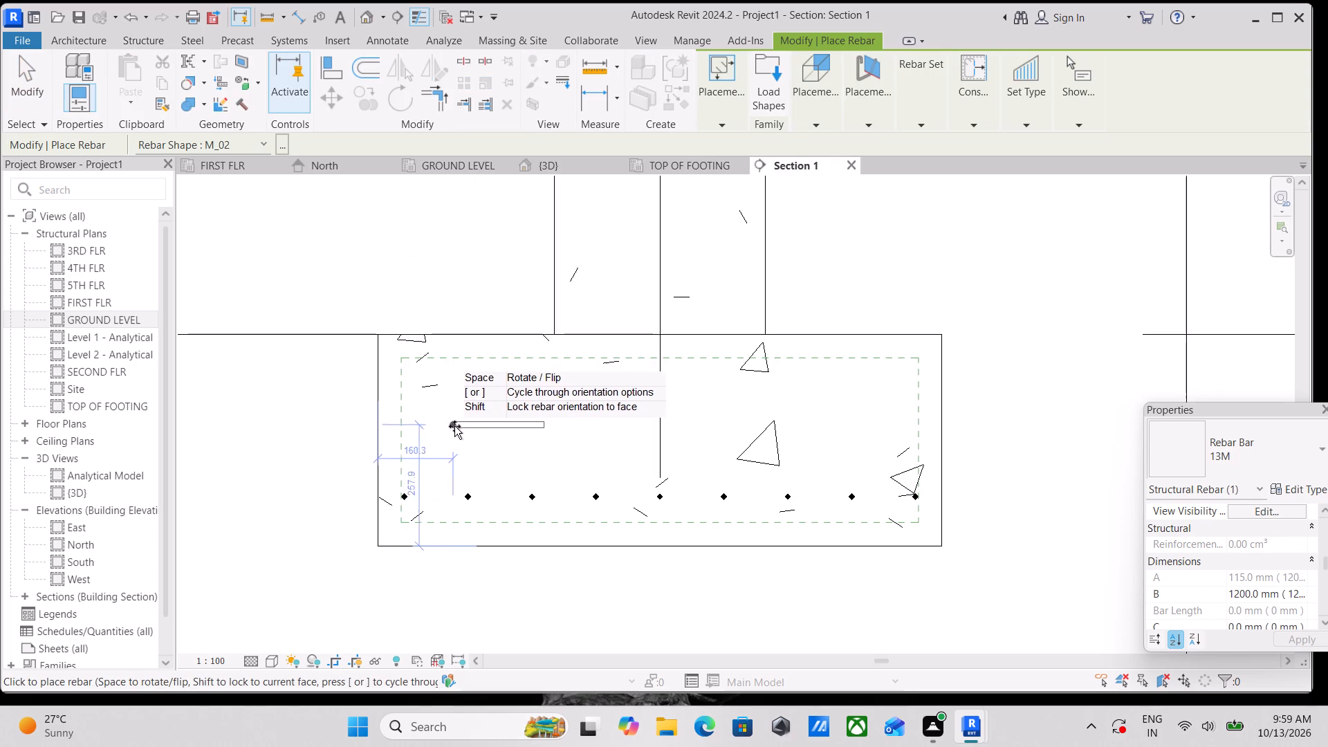
pyautogui.scroll(3, 458, 425)
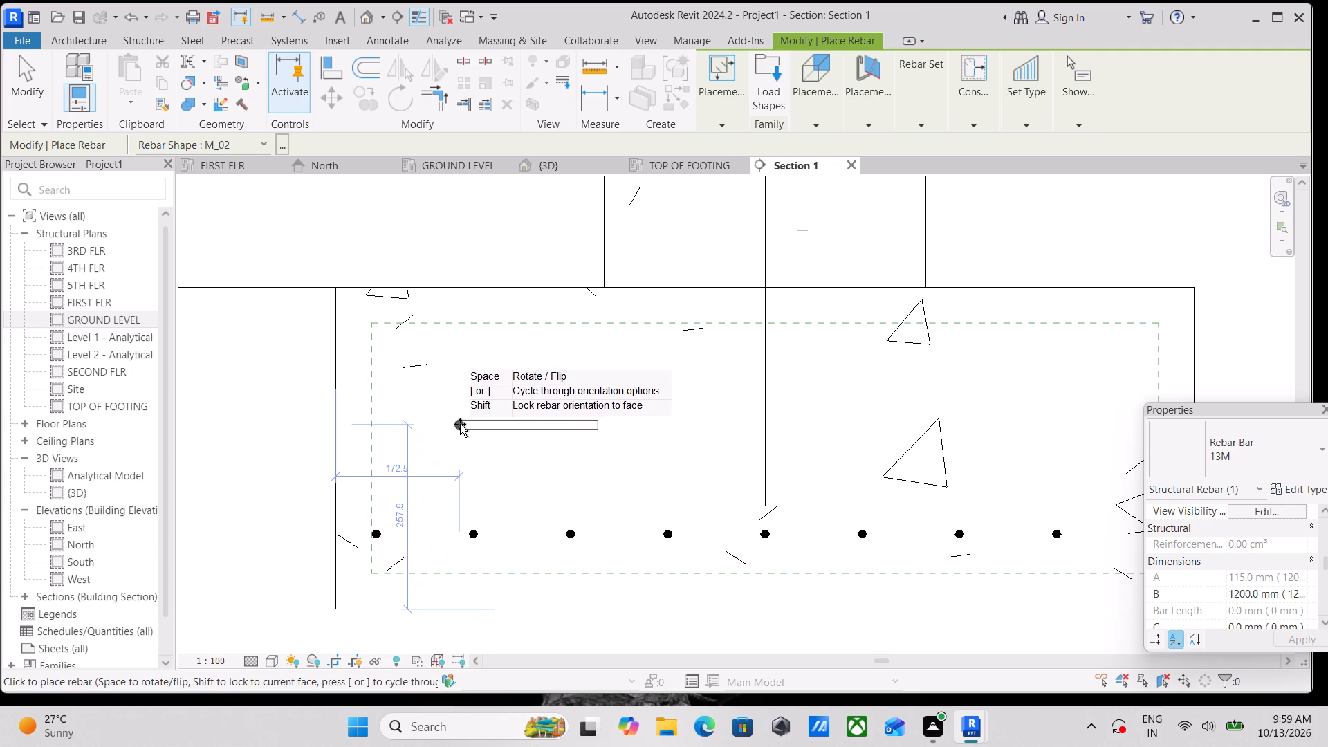
pyautogui.press('space')
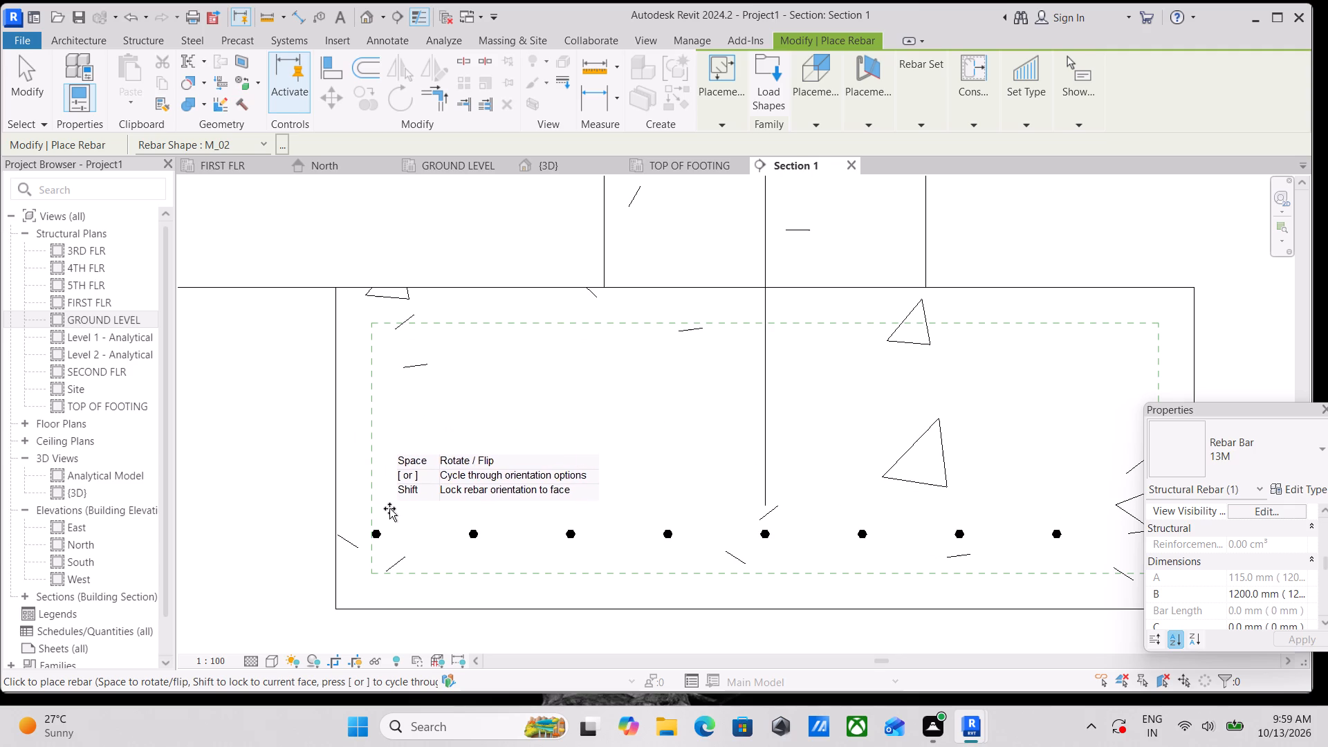
pyautogui.scroll(-2, 499, 511)
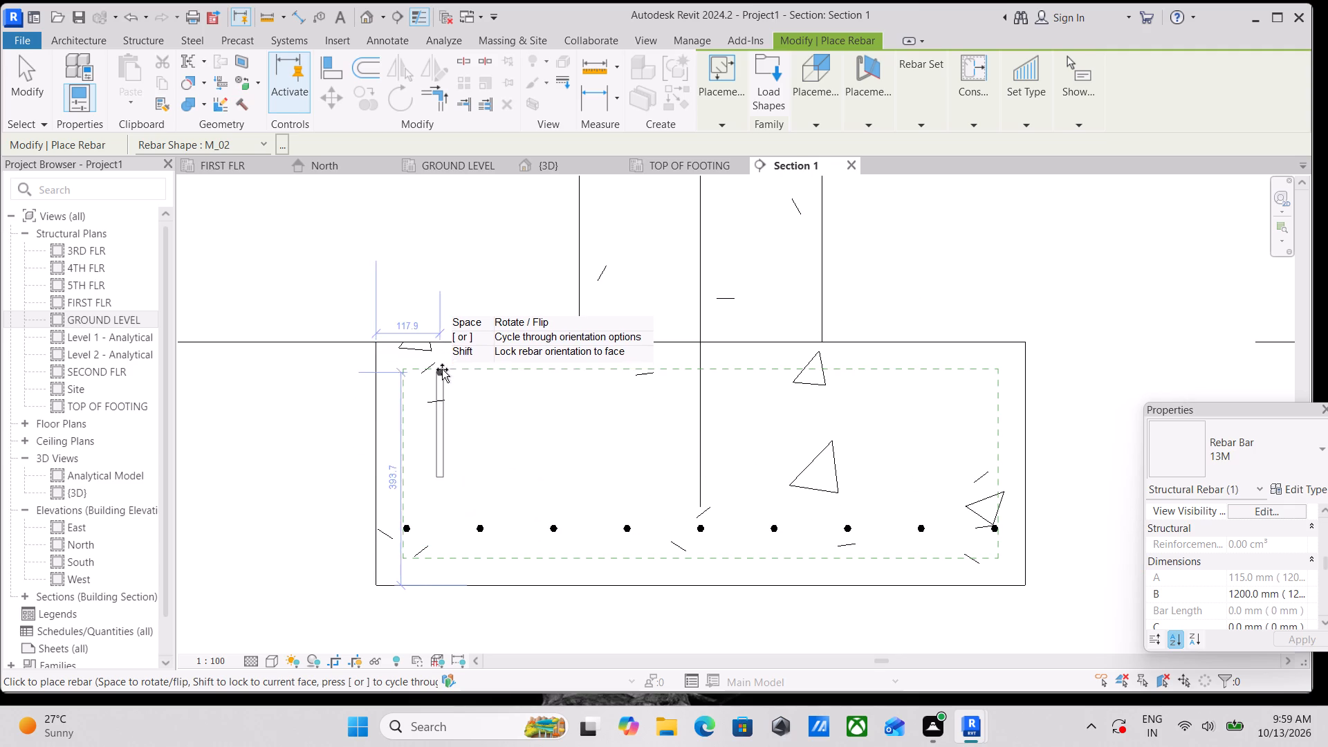
pyautogui.scroll(-4, 442, 389)
pyautogui.moveTo(448, 400); pyautogui.dragTo(548, 449, button='middle')
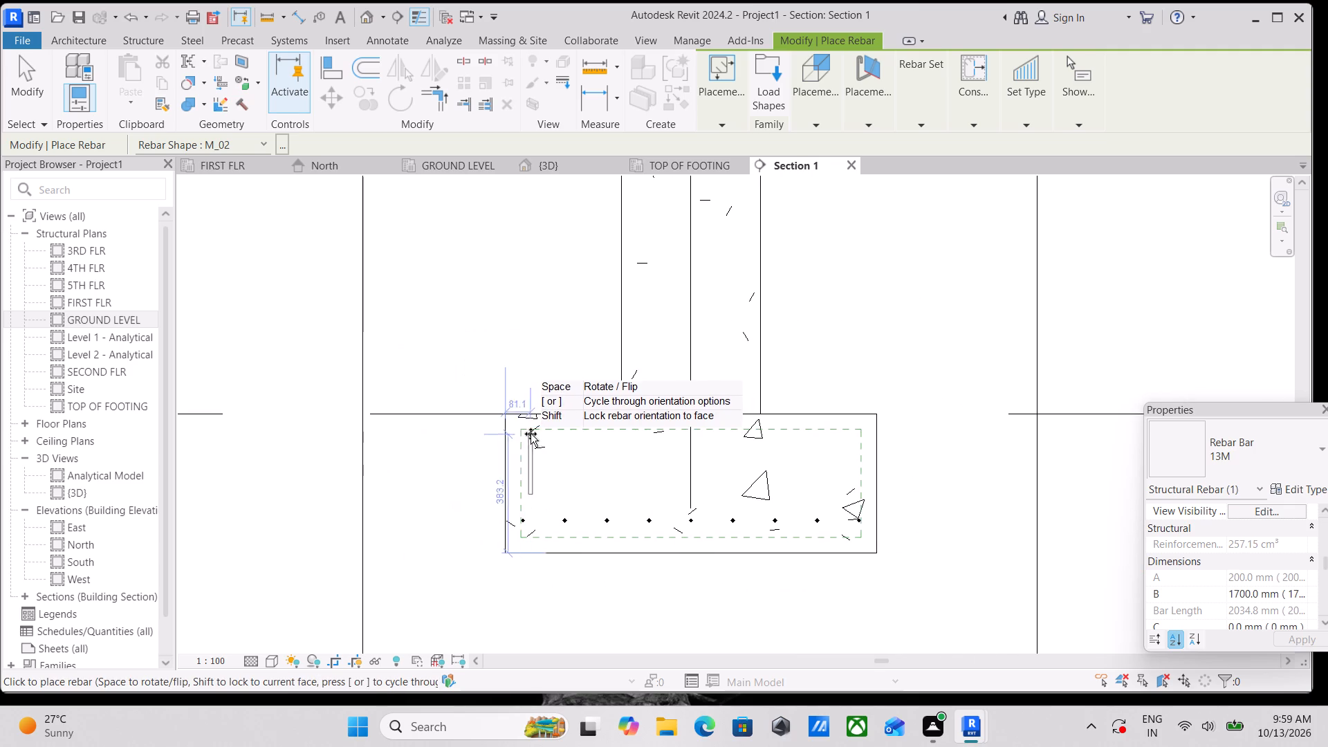
pyautogui.scroll(2, 530, 449)
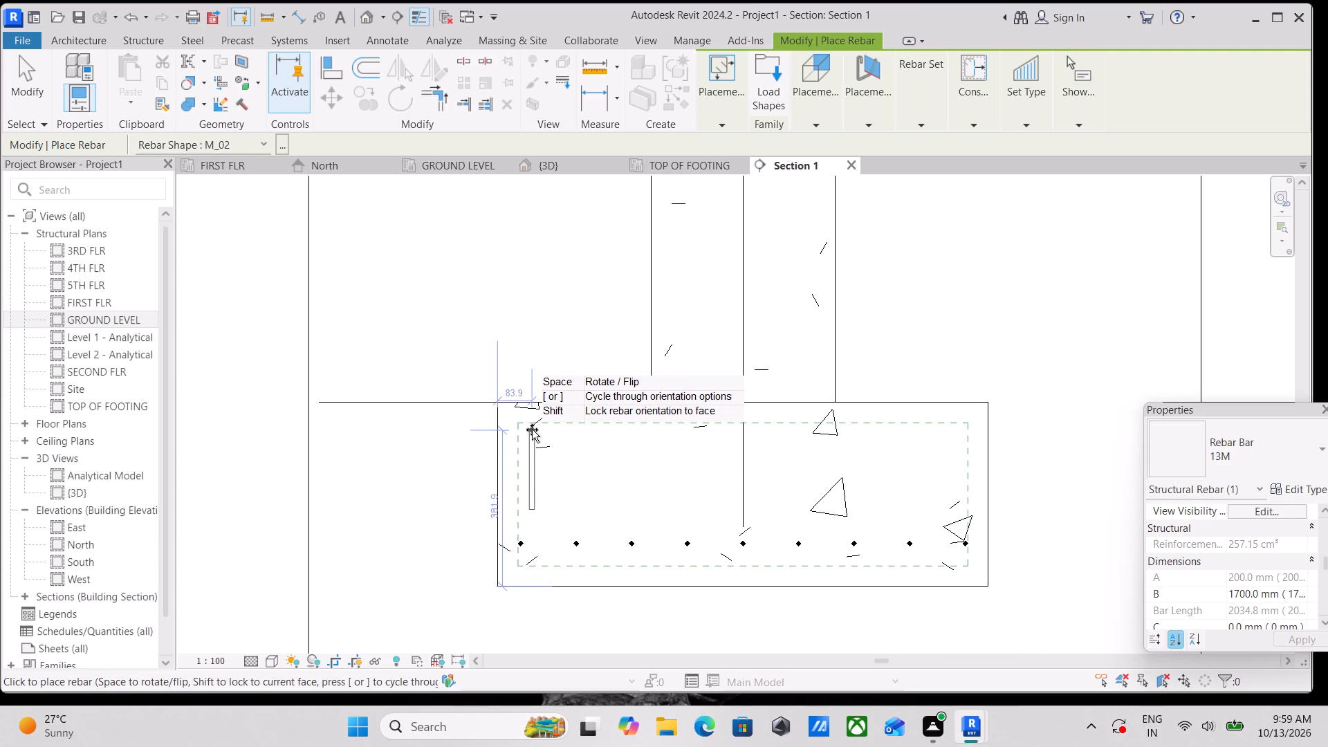
pyautogui.click(532, 430)
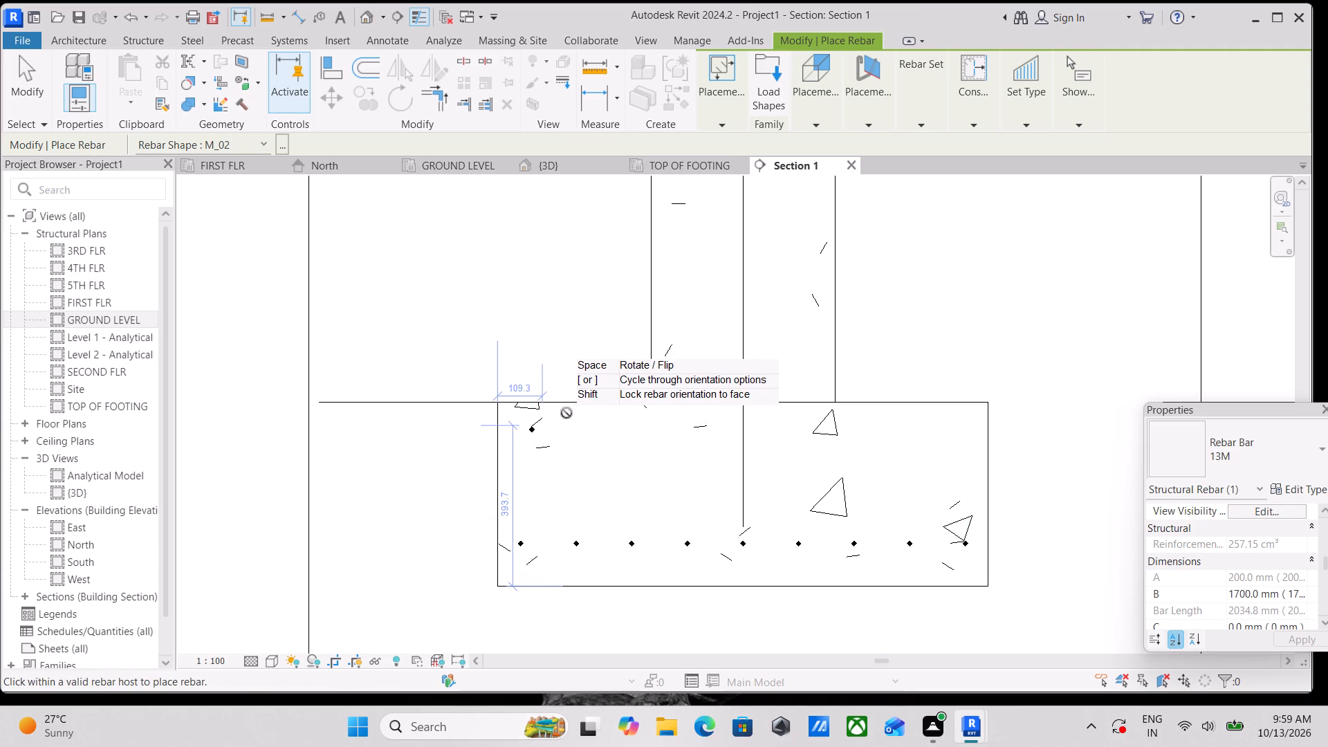
pyautogui.scroll(6, 560, 418)
pyautogui.press('Escape')
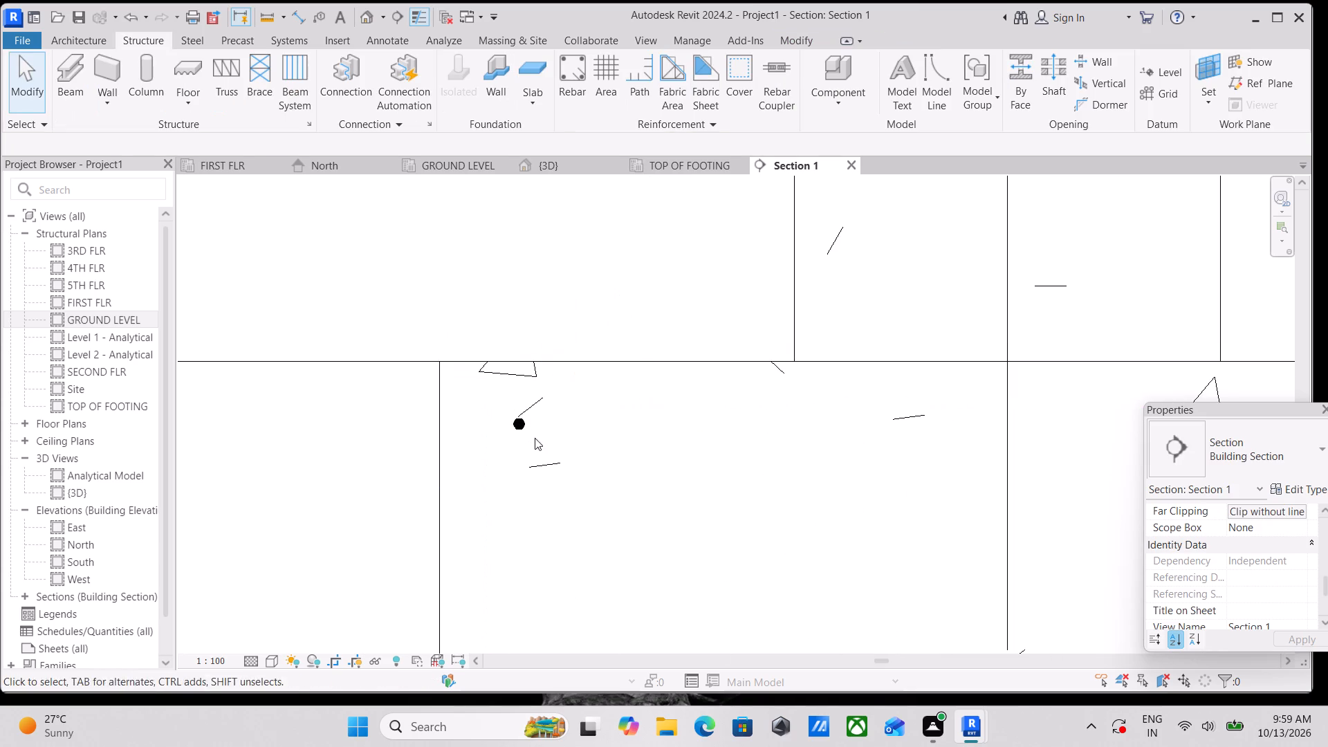
# Distribute the top 13M rebar across the footing using the Maximum Spacing layout with a spacing of 150 mm.
pyautogui.click(520, 427)
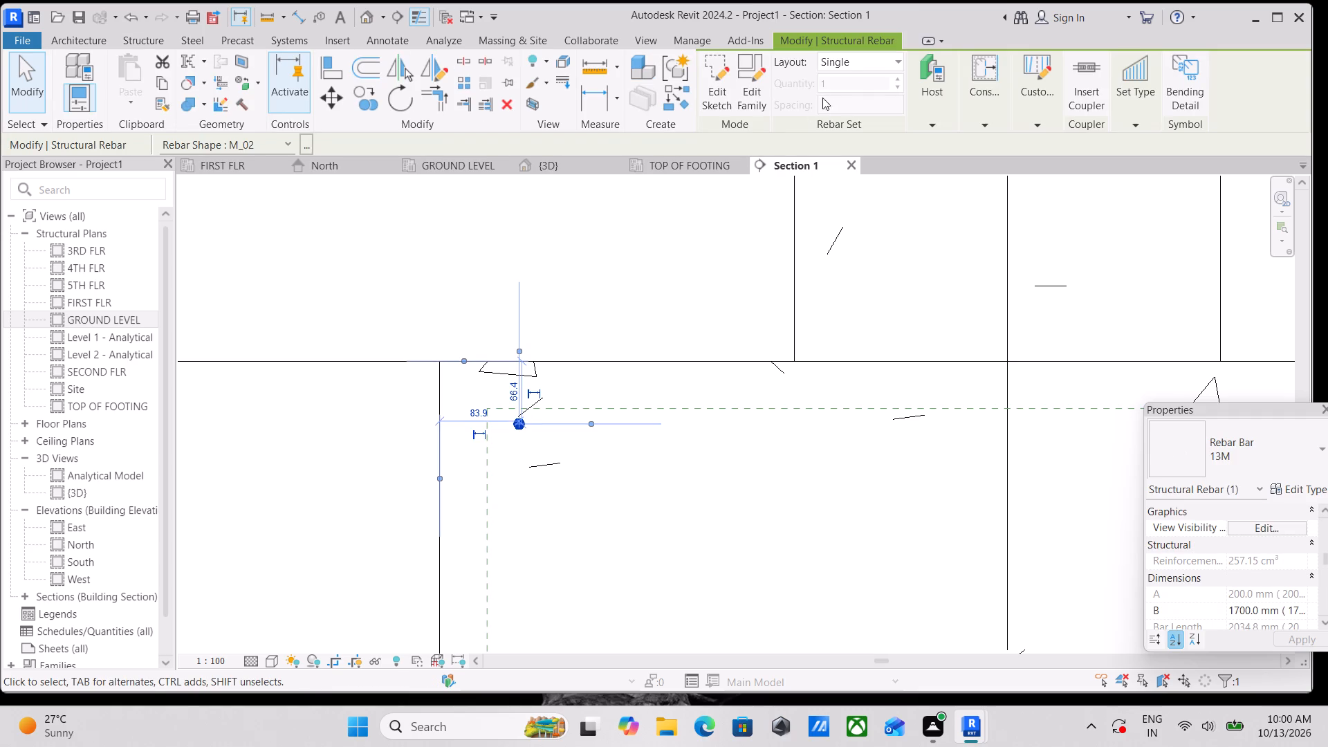
pyautogui.click(852, 64)
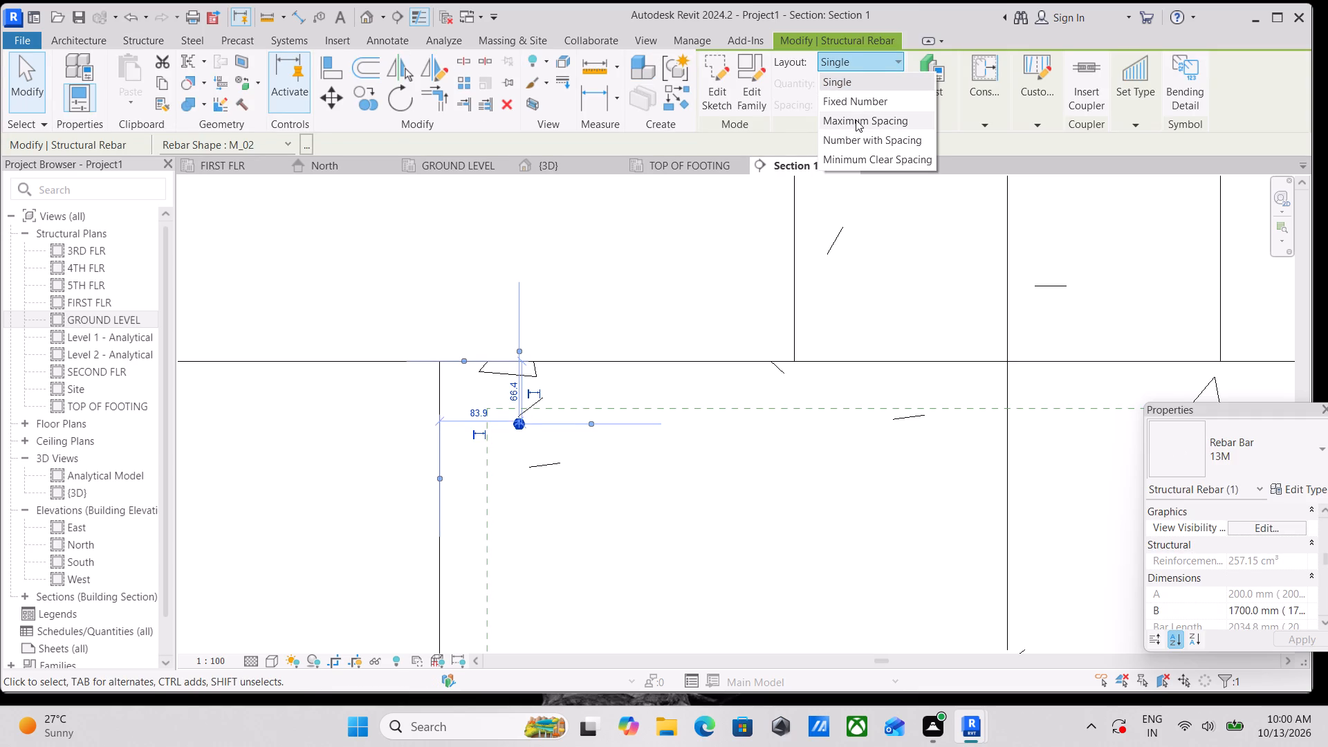
pyautogui.click(856, 120)
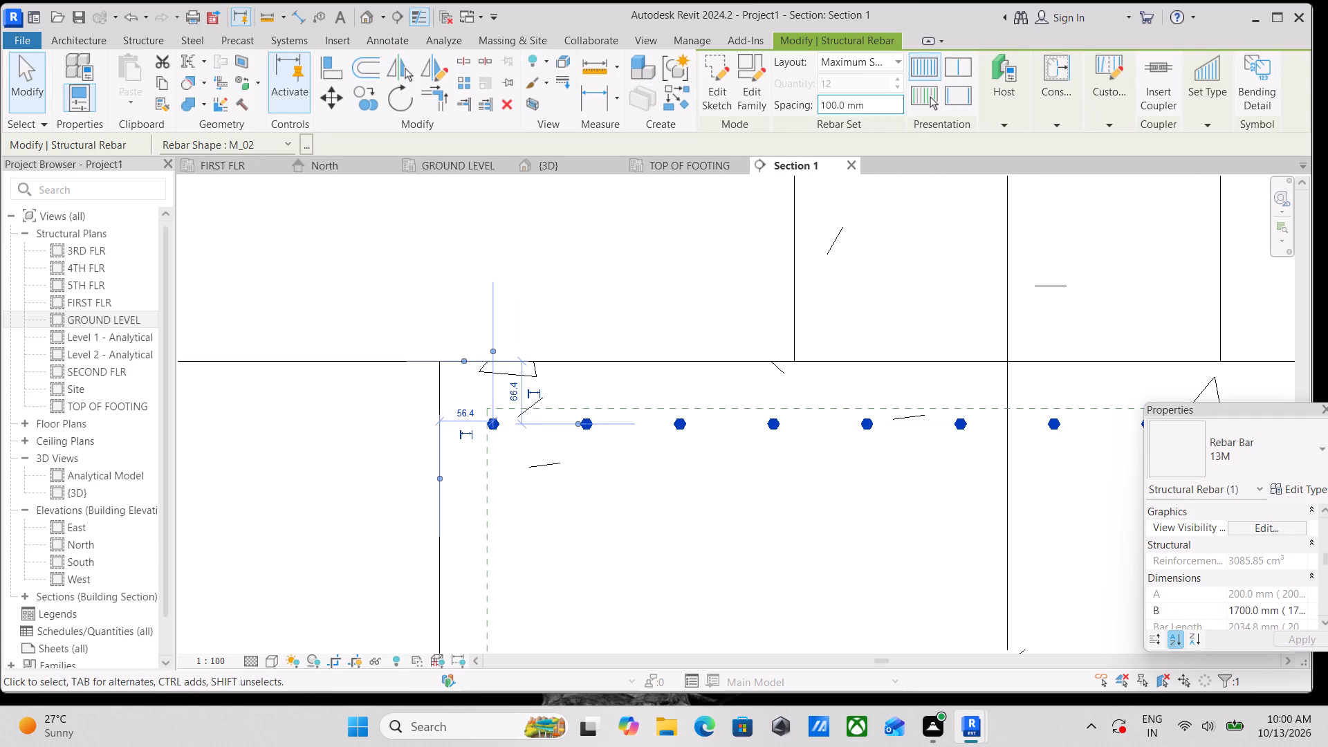
pyautogui.moveTo(842, 107); pyautogui.dragTo(819, 106)
pyautogui.press('1')
pyautogui.press('5')
pyautogui.write('0MM')
pyautogui.press('Return')
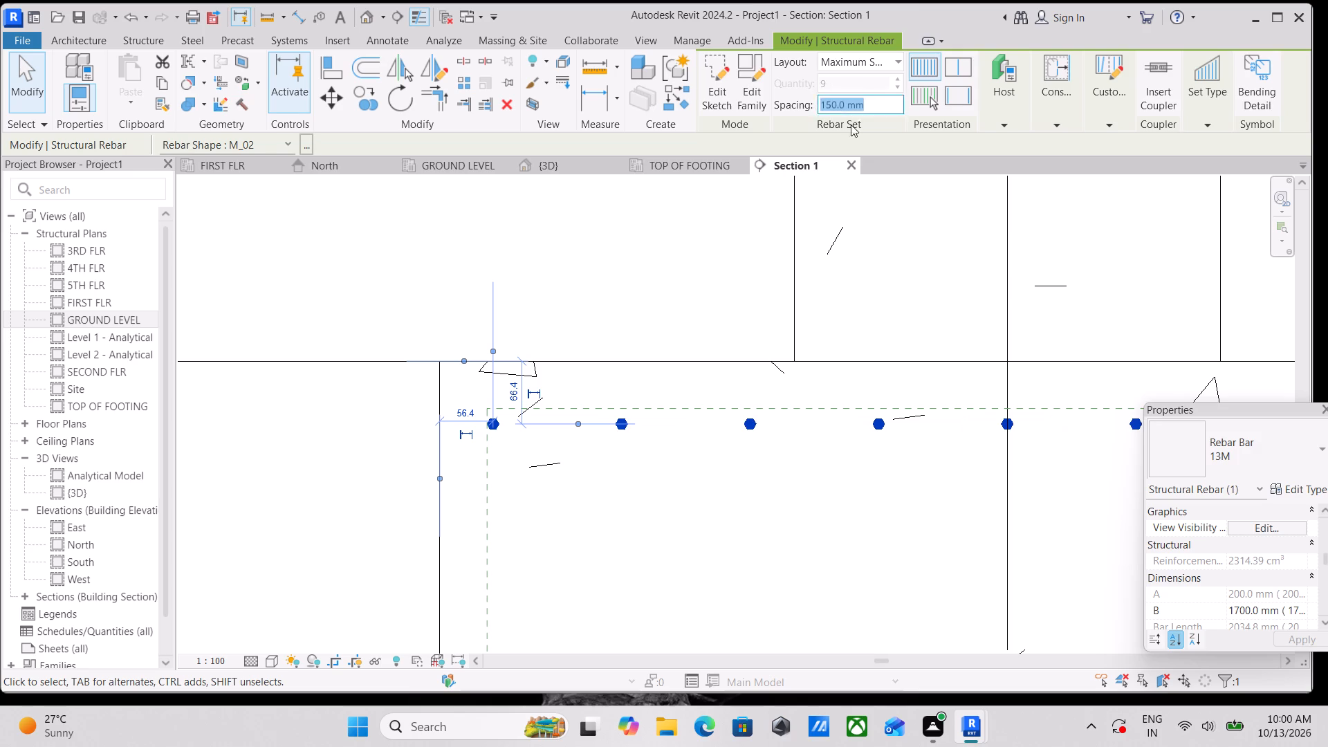
# Set the top 13M rebar set to show unobscured in the {3D} view.
pyautogui.scroll(-3, 933, 311)
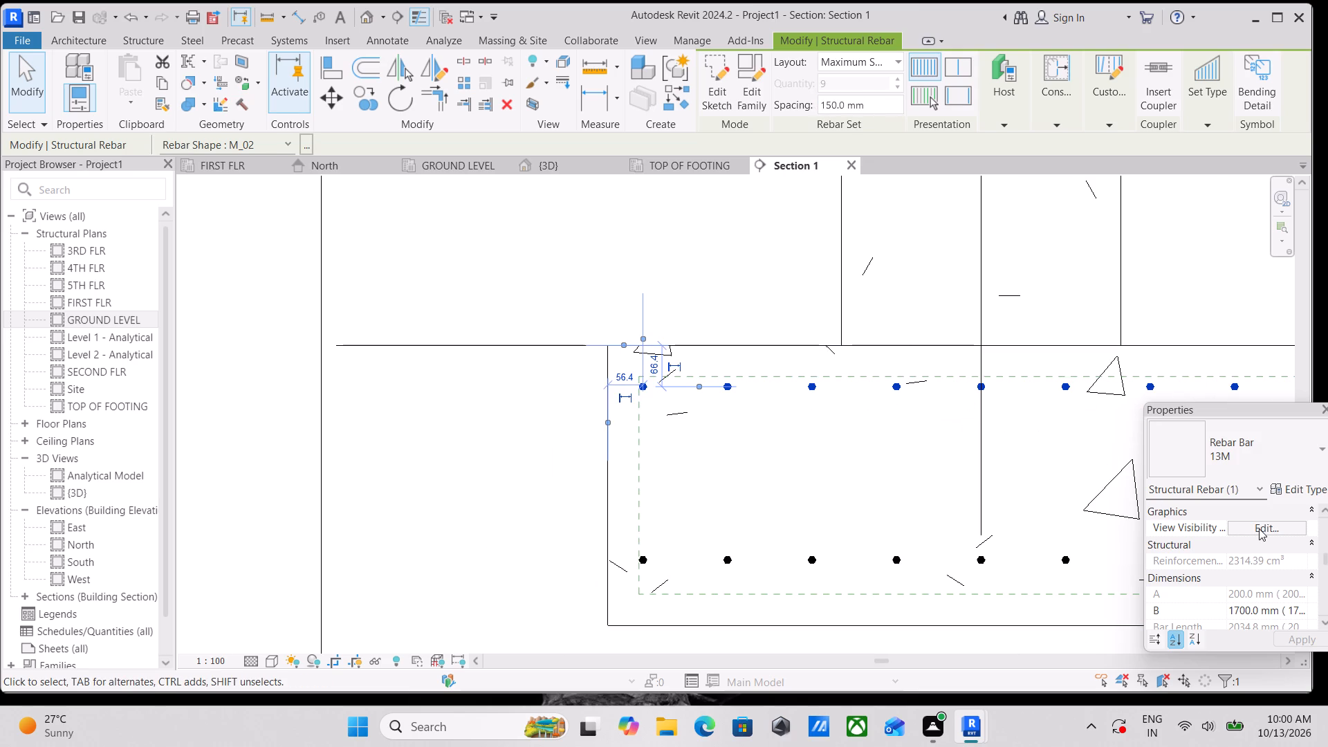
pyautogui.click(1244, 530)
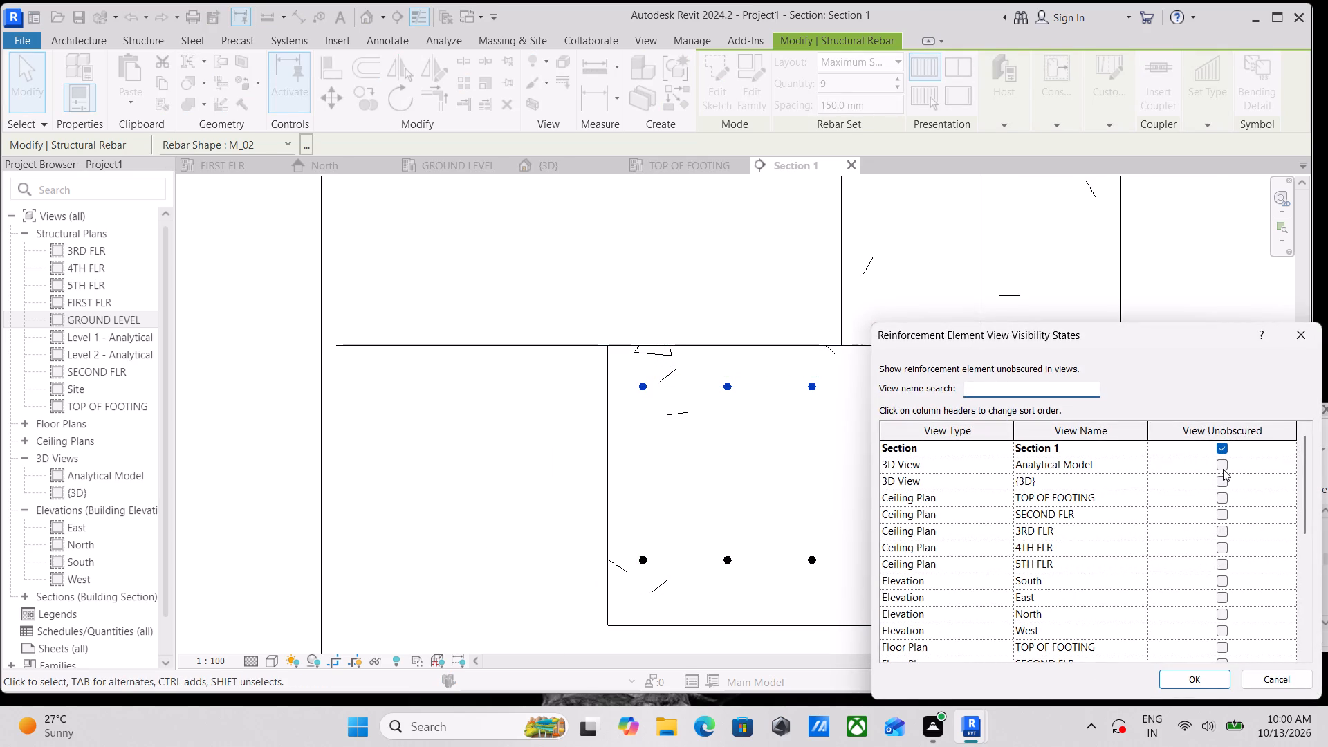
pyautogui.click(1223, 479)
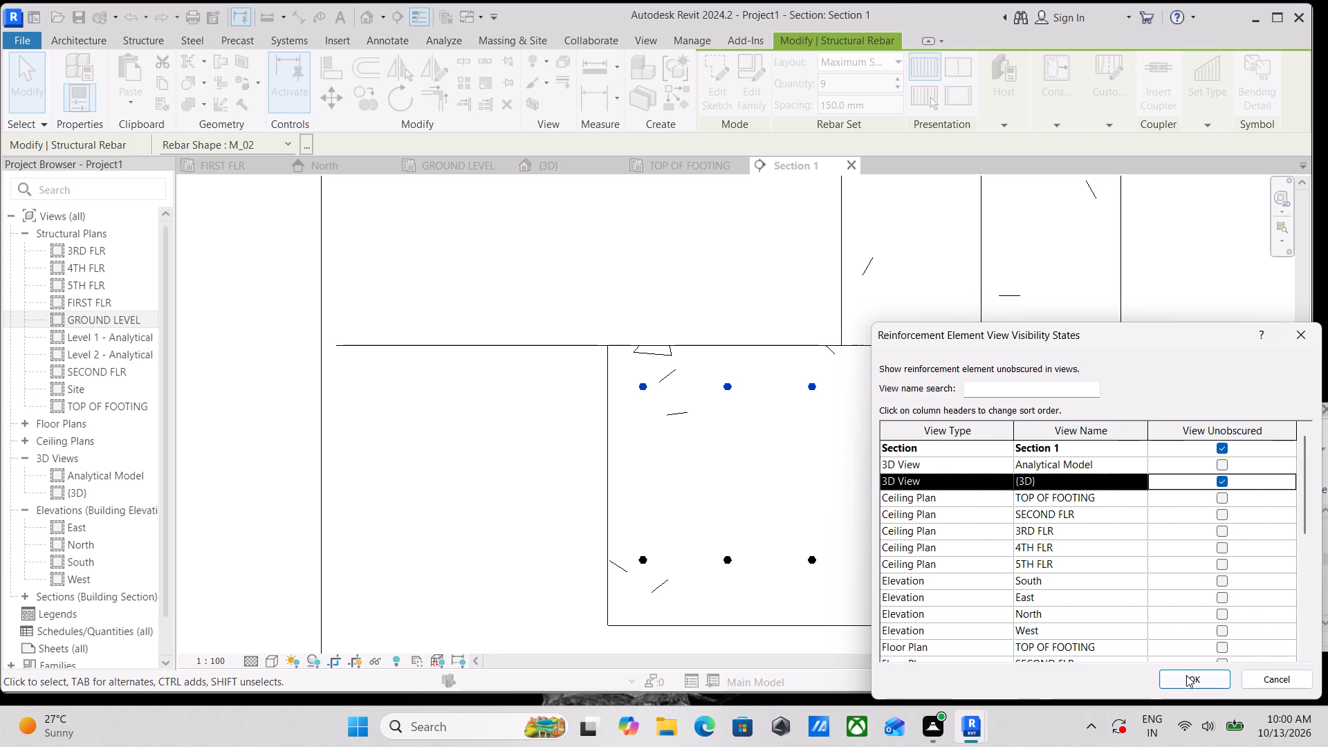
pyautogui.click(1186, 680)
# Examine how the top and bottom 13M rebar sets fit together inside the footing in the {3D} view.
pyautogui.scroll(-2, 938, 405)
pyautogui.moveTo(931, 405); pyautogui.dragTo(757, 440, button='middle')
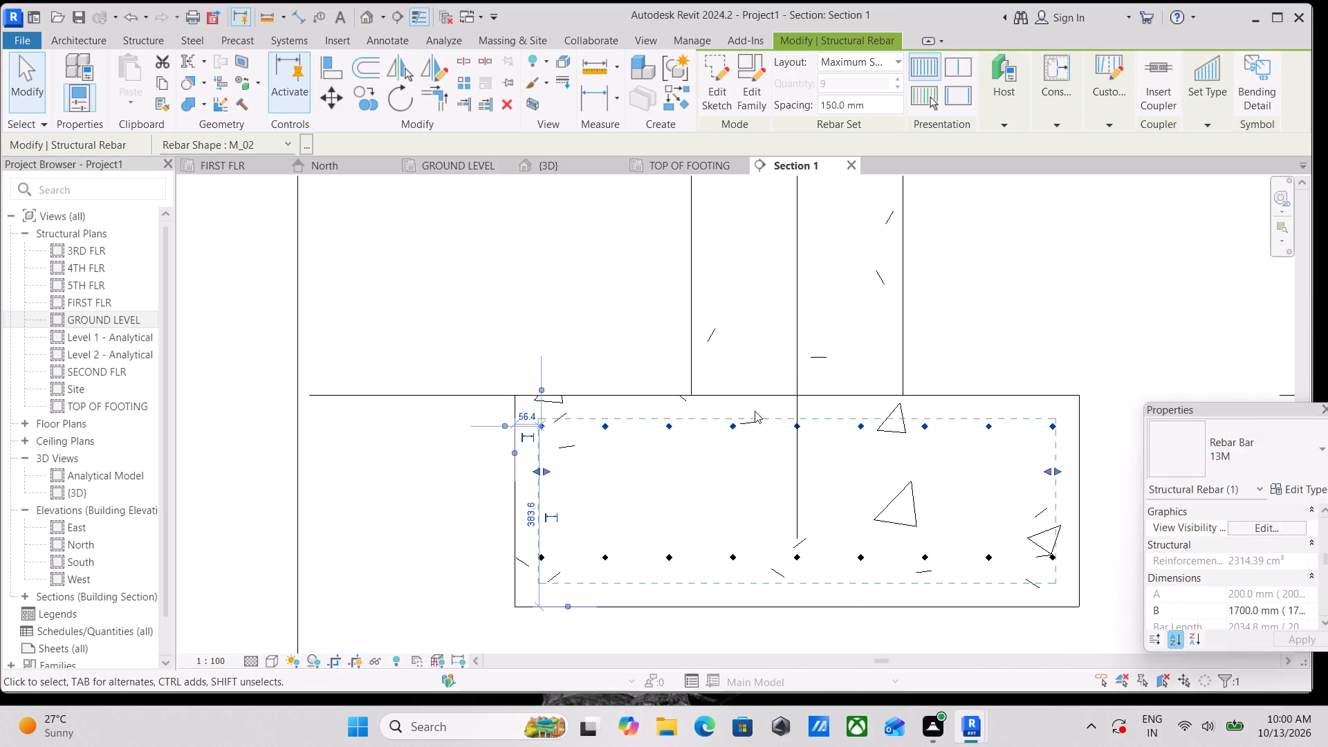
pyautogui.click(563, 169)
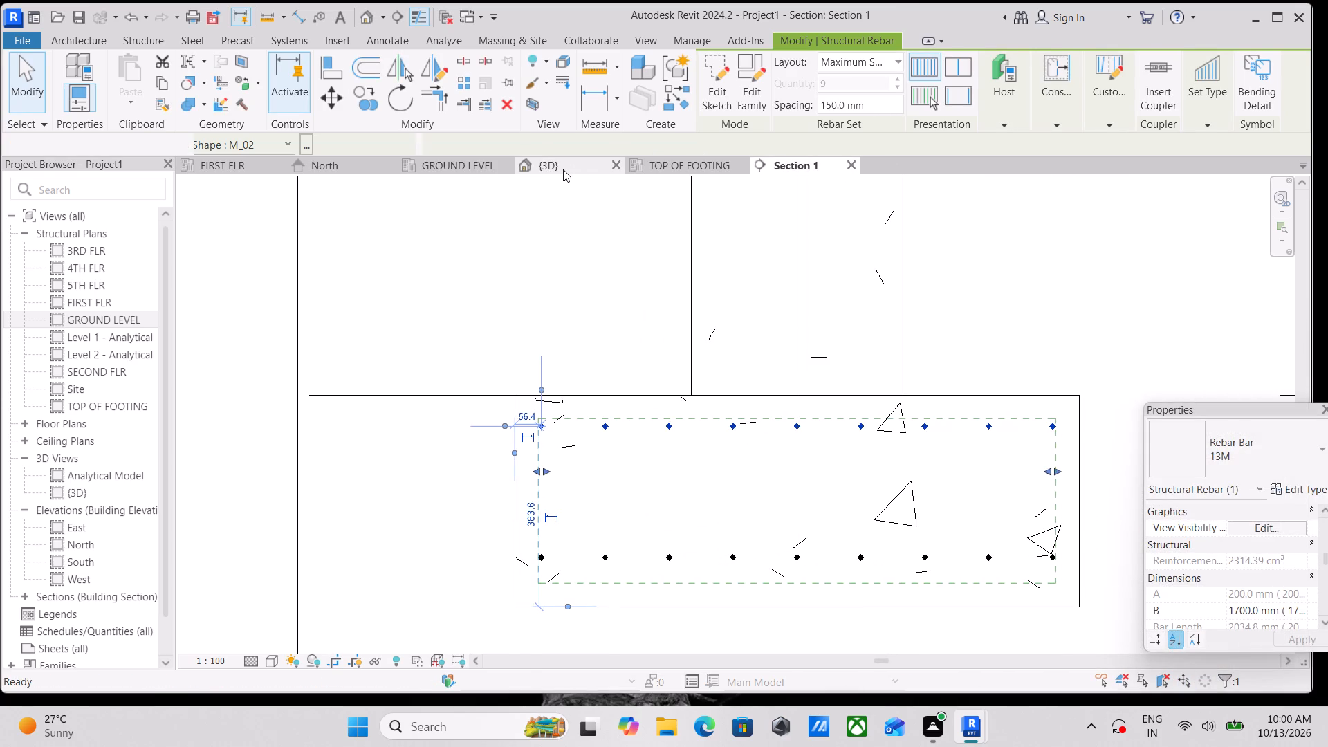
pyautogui.scroll(-1, 771, 479)
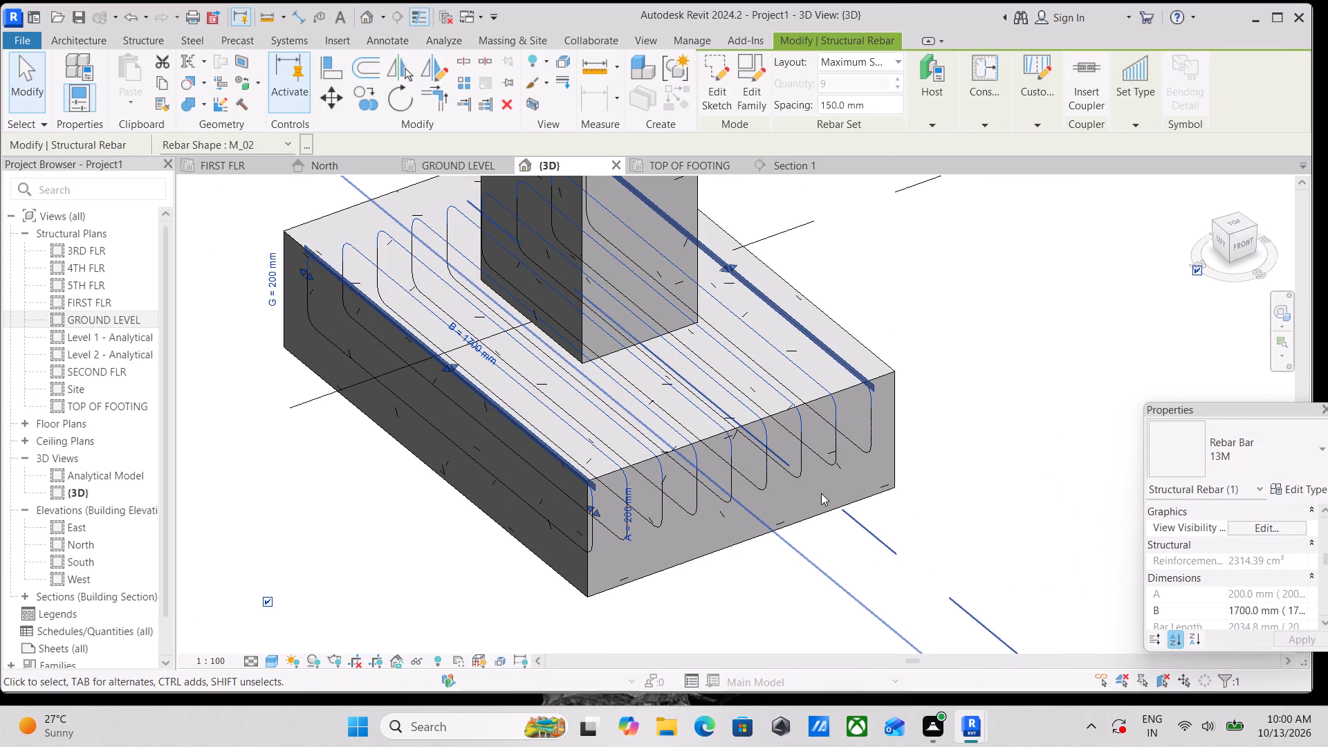
pyautogui.keyDown('shift'); pyautogui.moveTo(797, 489); pyautogui.dragTo(655, 399, button='middle'); pyautogui.keyUp('shift')
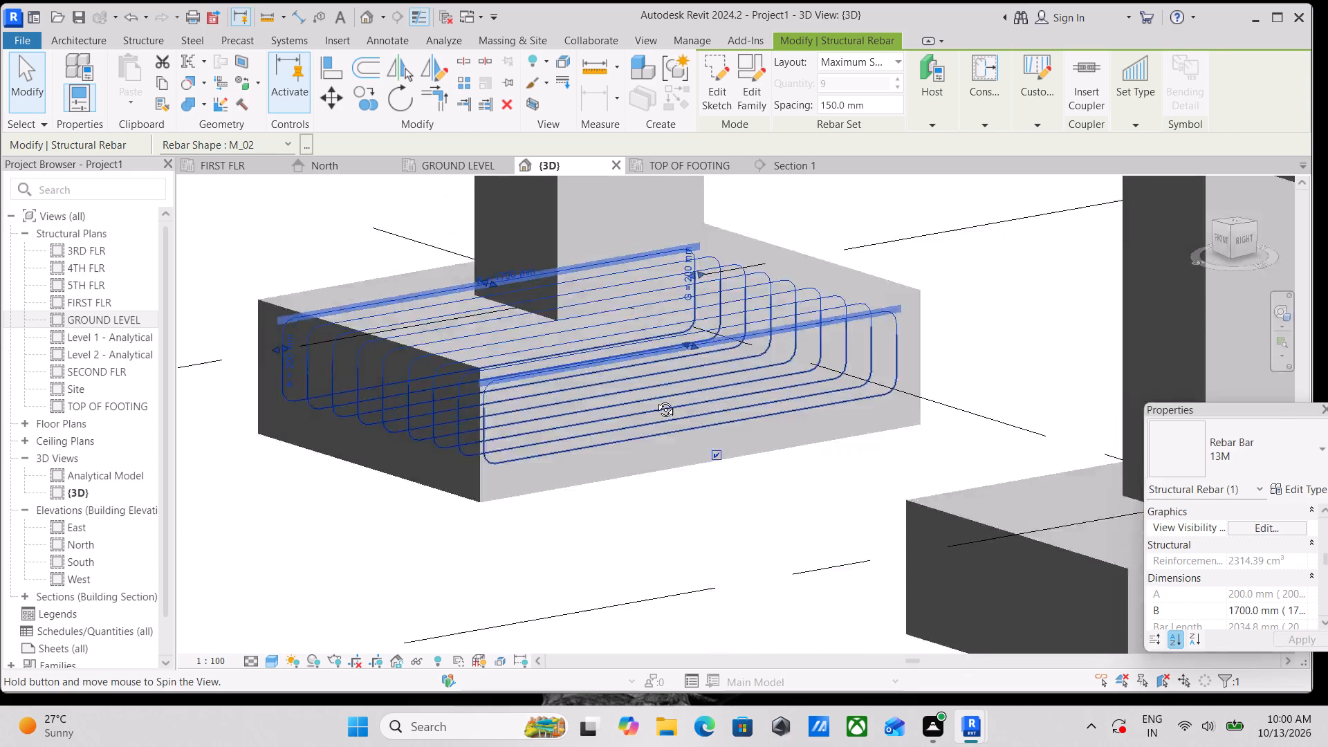
pyautogui.keyDown('shift'); pyautogui.moveTo(655, 399); pyautogui.dragTo(759, 355, button='middle'); pyautogui.keyUp('shift')
pyautogui.scroll(5, 598, 390)
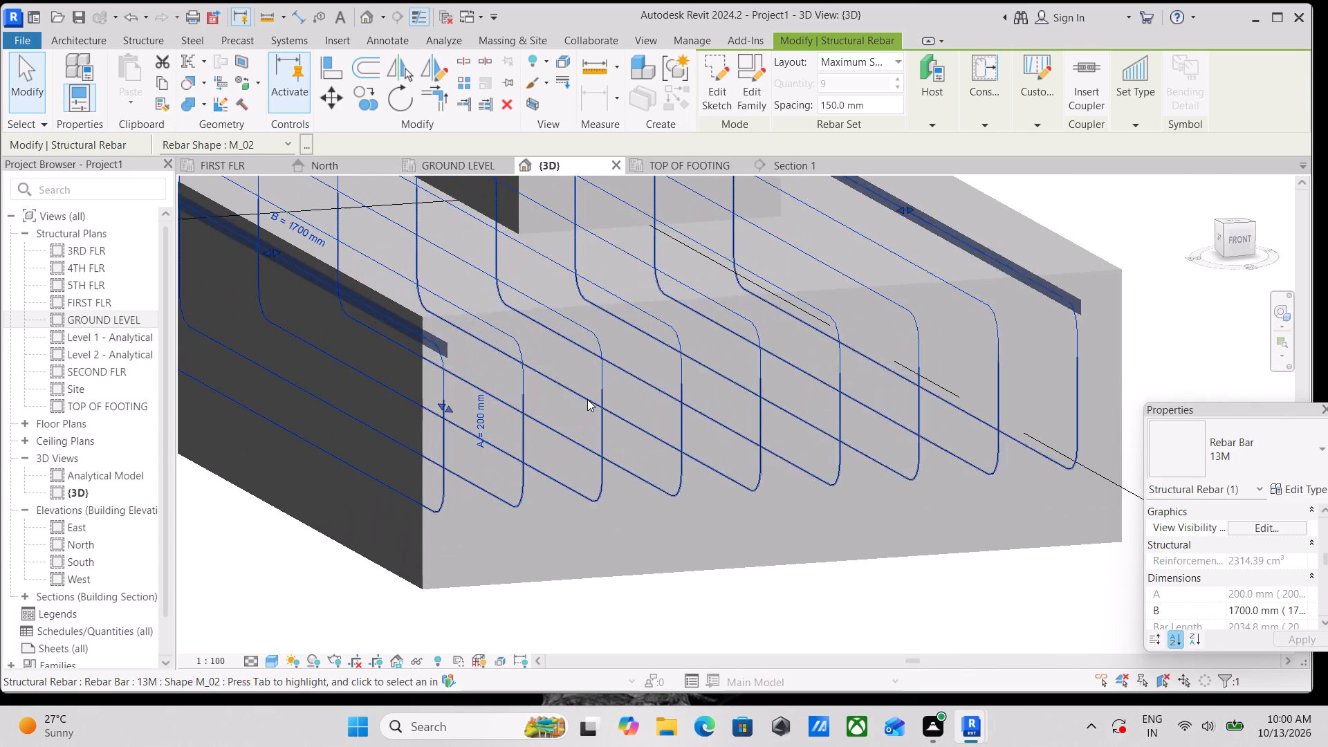
pyautogui.click(602, 367)
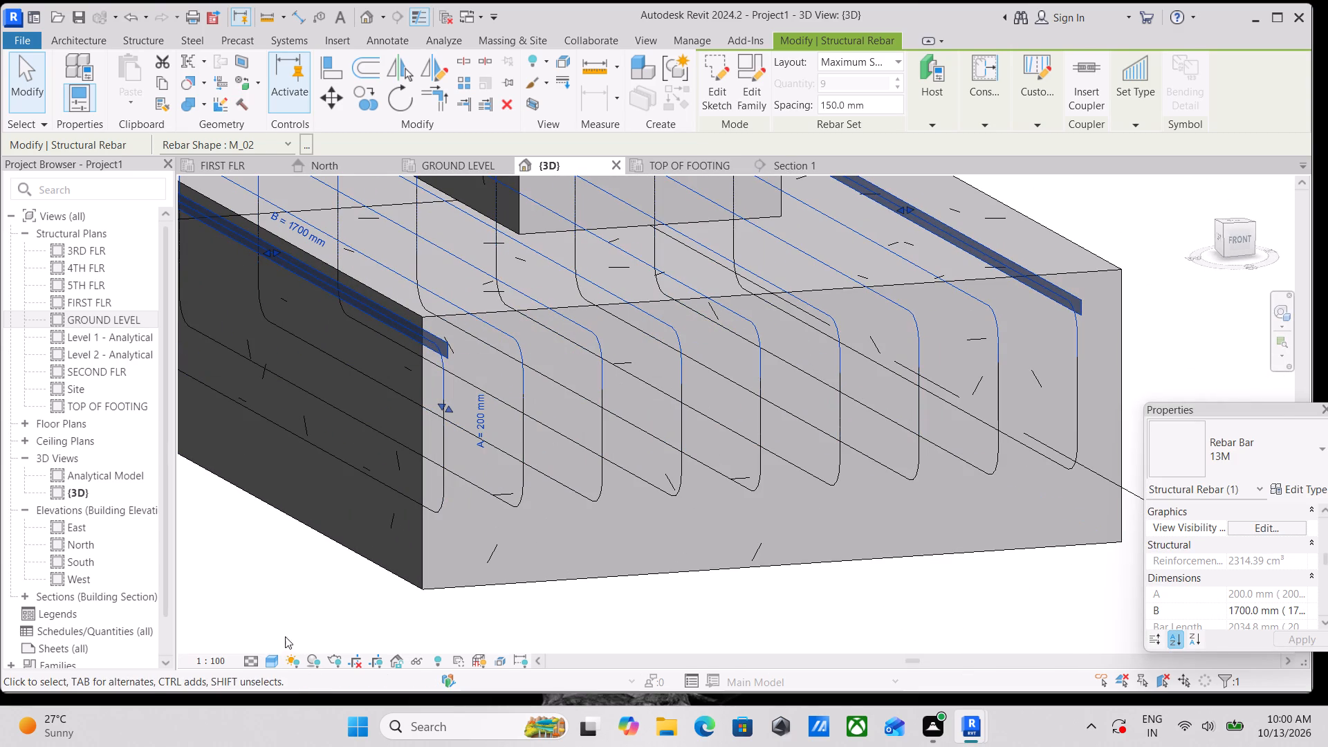
# Set the {3D} view's detail level to Fine so the rebar displays as solid bars.
pyautogui.click(244, 661)
pyautogui.click(266, 643)
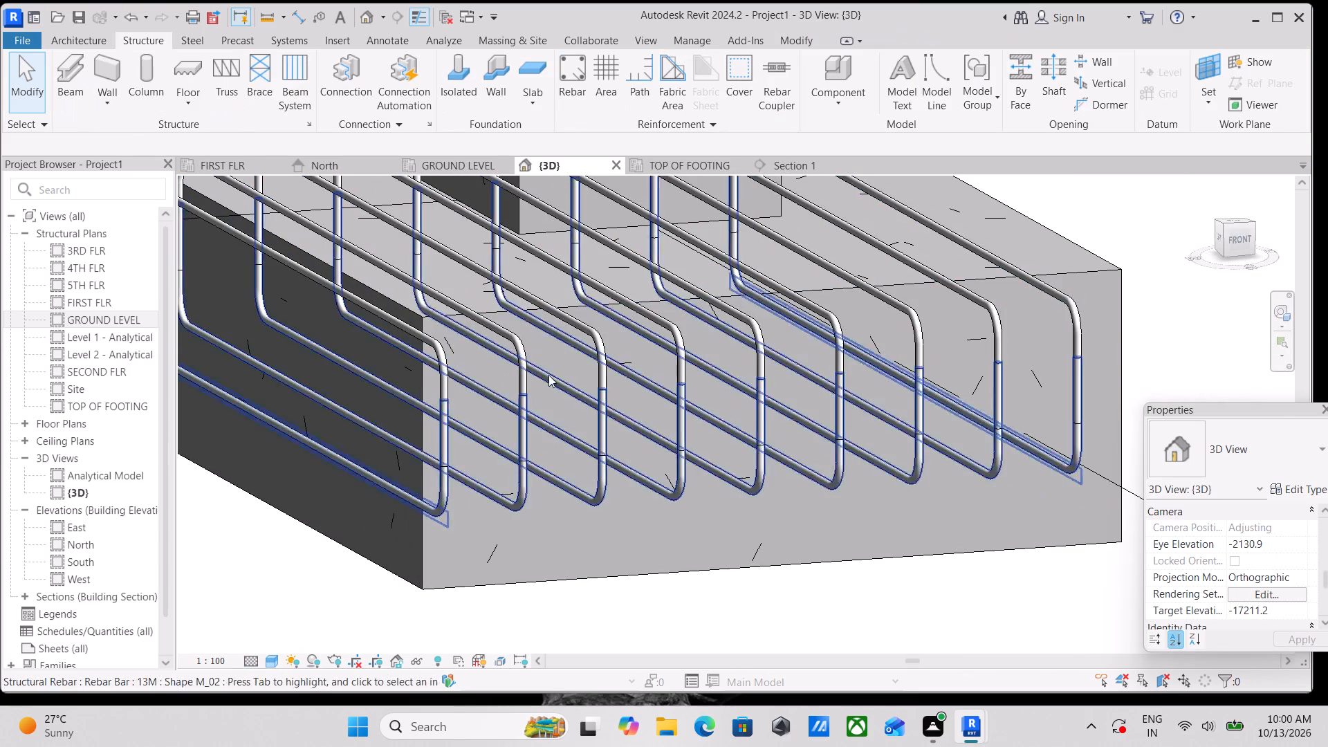
# Inspect the overlapping legs of the top and bottom 13M bars obliquely and from the front of the footing.
pyautogui.scroll(3, 572, 375)
pyautogui.scroll(-9, 612, 385)
pyautogui.moveTo(631, 407); pyautogui.dragTo(679, 531, button='middle')
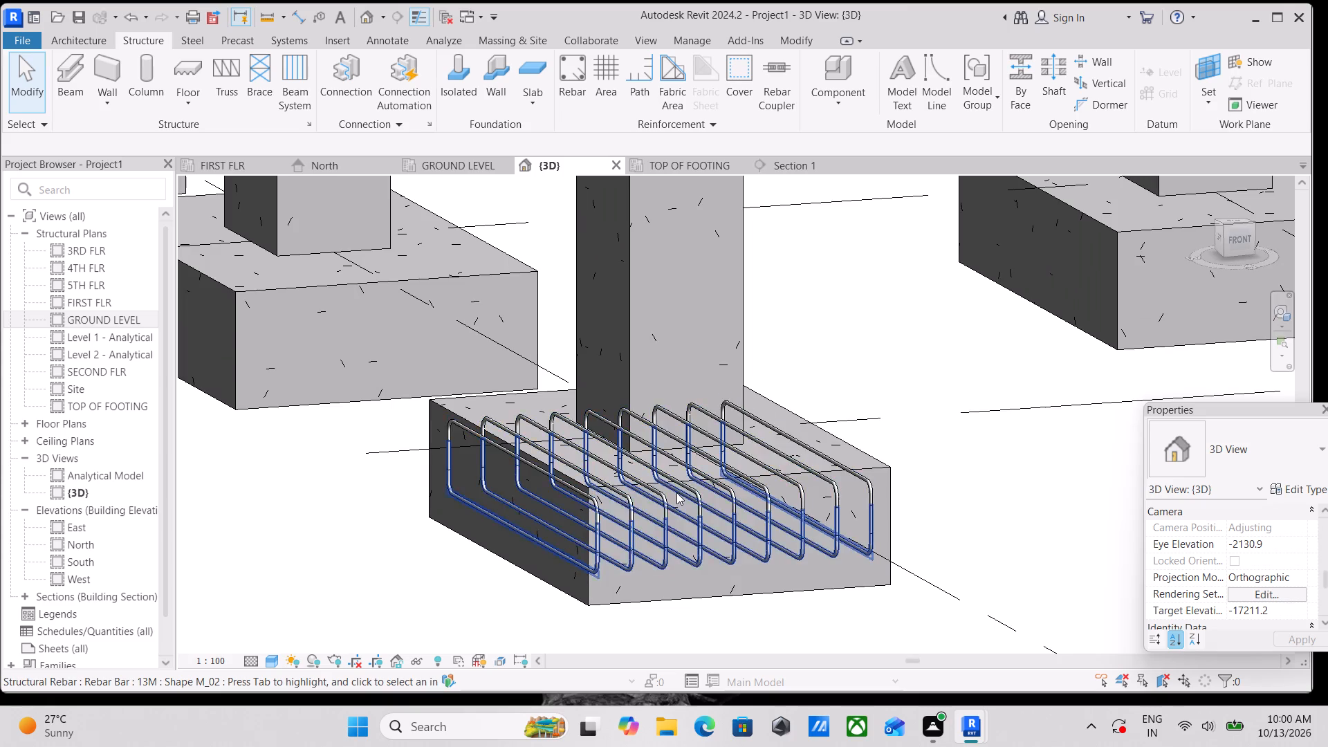
pyautogui.scroll(6, 674, 528)
pyautogui.click(656, 476)
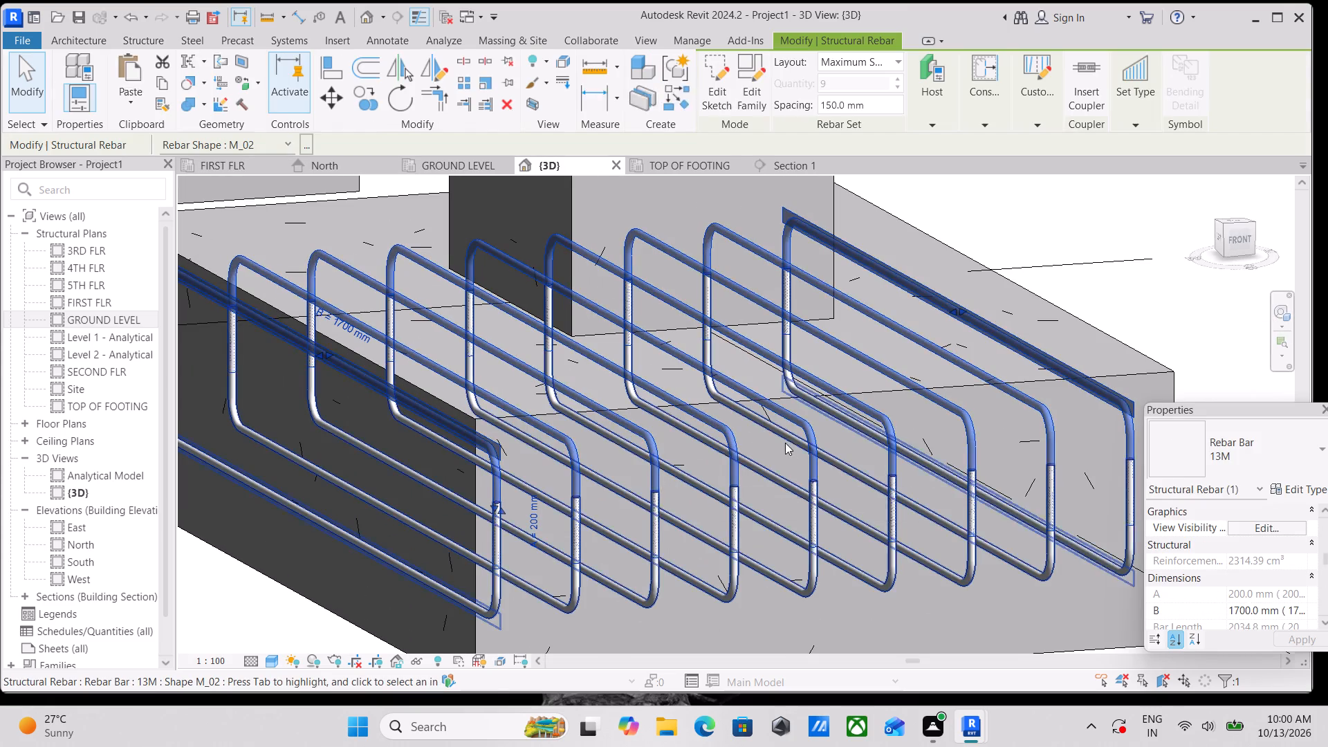
pyautogui.click(1237, 243)
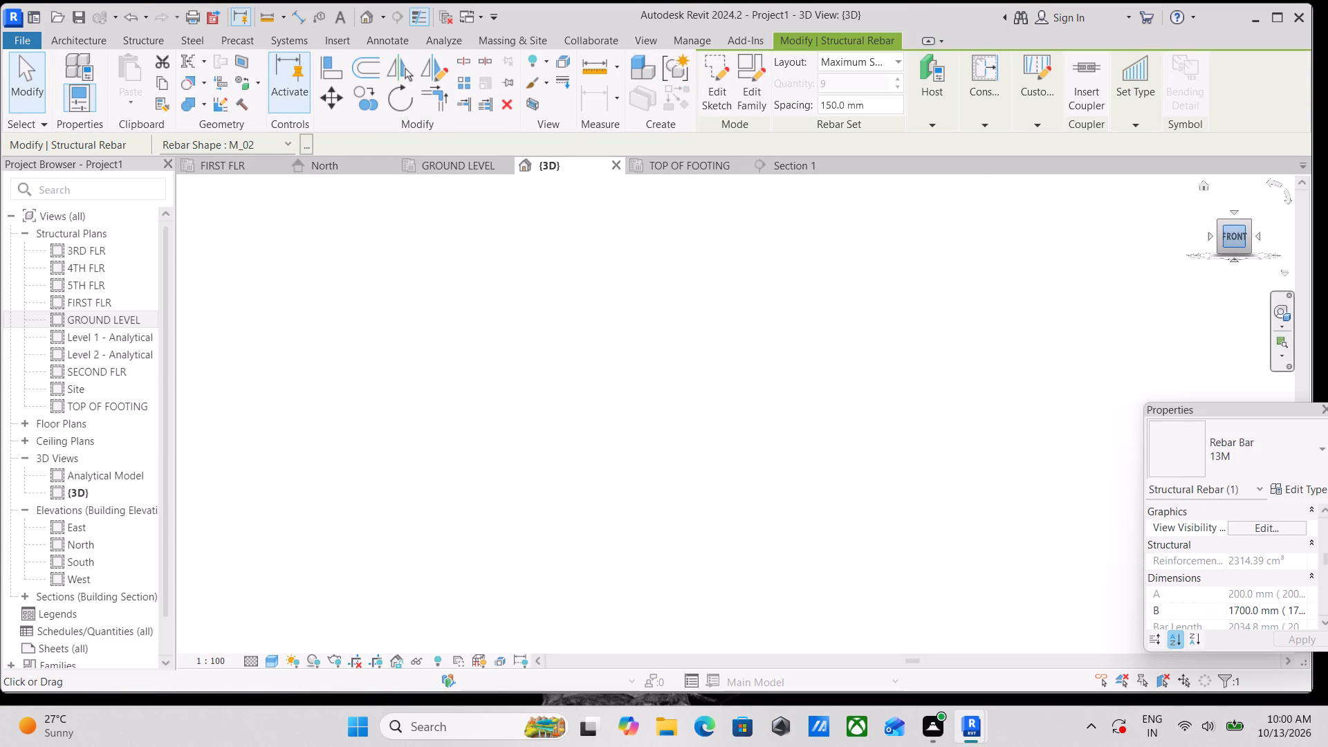
pyautogui.scroll(3, 816, 467)
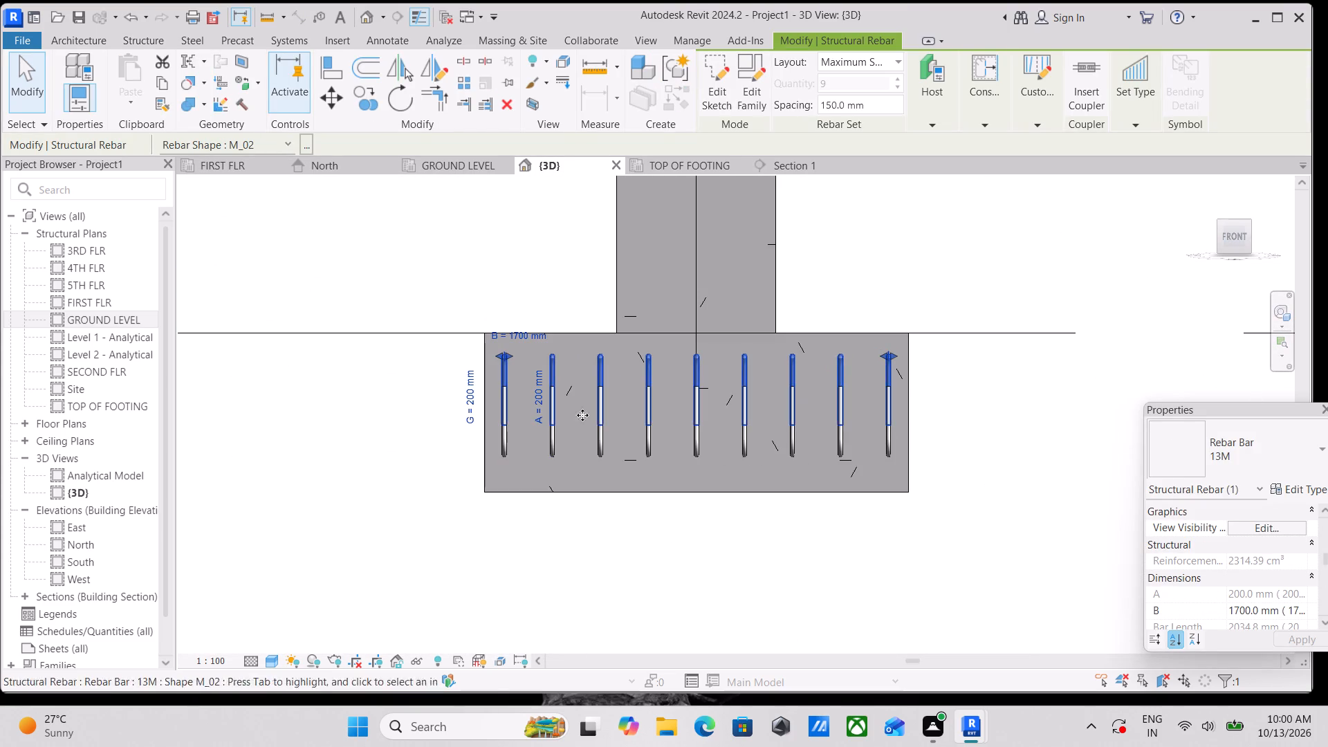
# Pull both ends of the top 13M rebar set inward so its bars are staggered from the bottom bars.
pyautogui.scroll(1, 519, 401)
pyautogui.moveTo(507, 348); pyautogui.dragTo(508, 349)
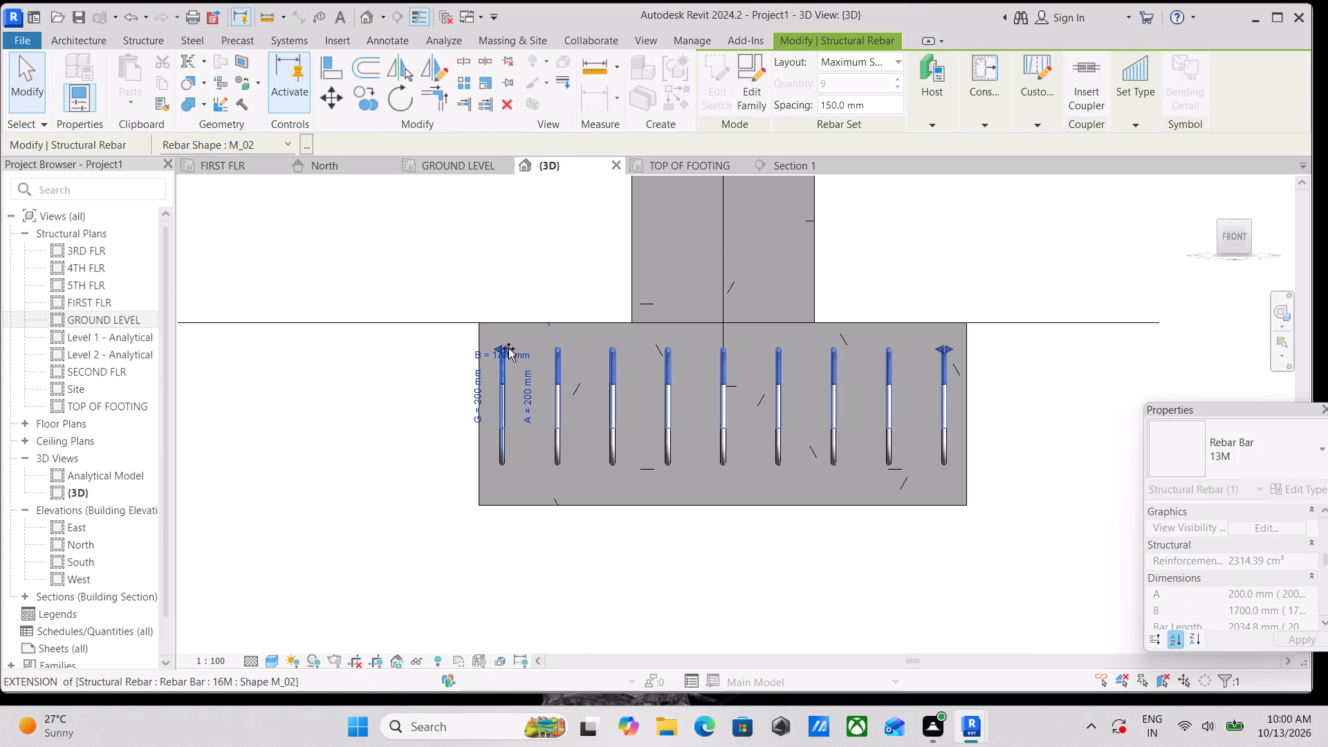
pyautogui.moveTo(508, 349); pyautogui.dragTo(519, 350)
pyautogui.scroll(-1, 619, 356)
pyautogui.moveTo(619, 356); pyautogui.dragTo(568, 384, button='middle')
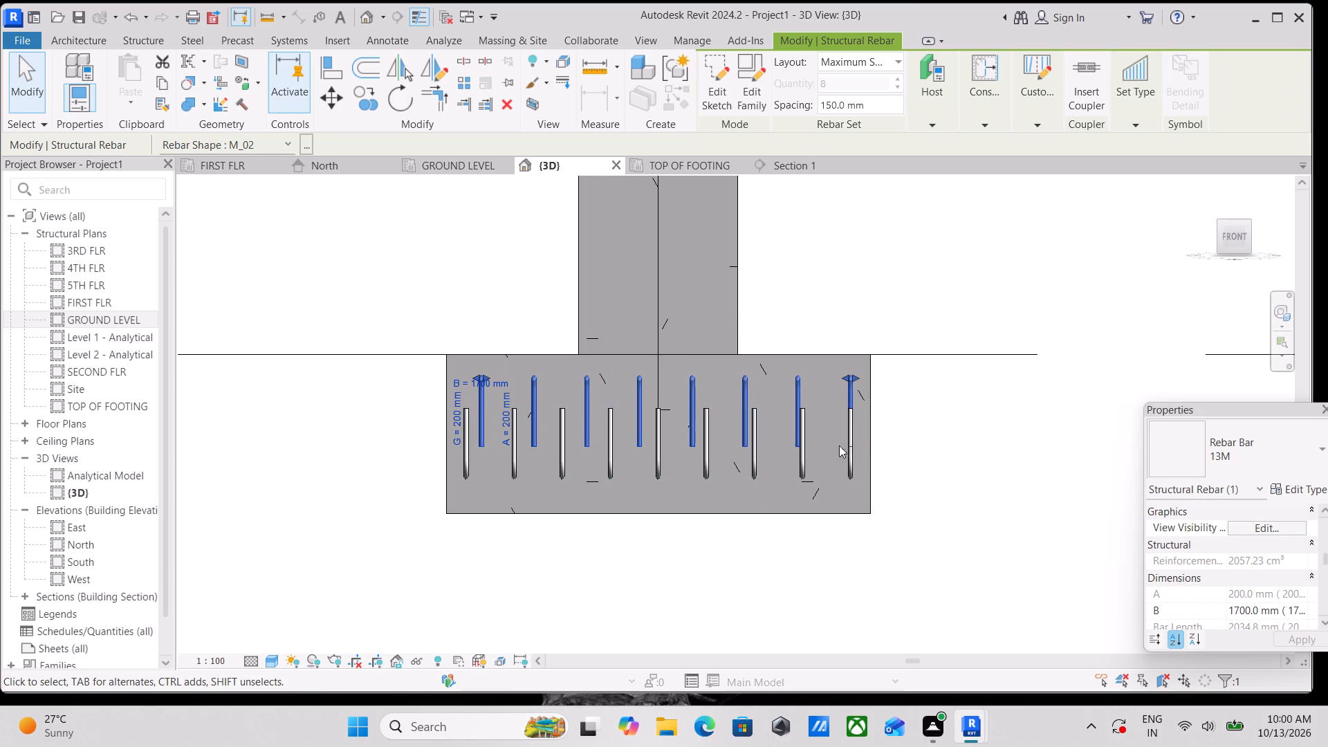
pyautogui.moveTo(847, 373); pyautogui.dragTo(840, 373)
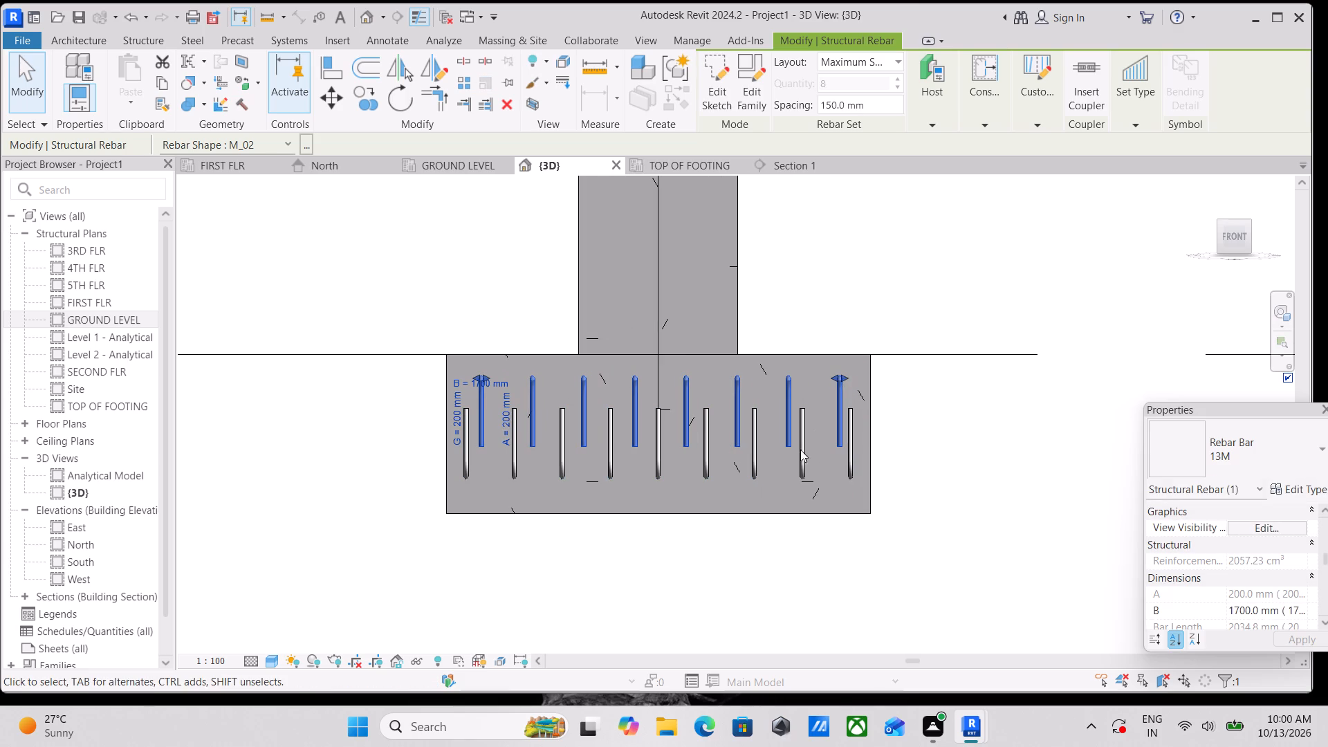
# Nudge the bottom 13M rebar set slightly down, closer to the underside of the footing.
pyautogui.click(801, 463)
pyautogui.scroll(3, 824, 495)
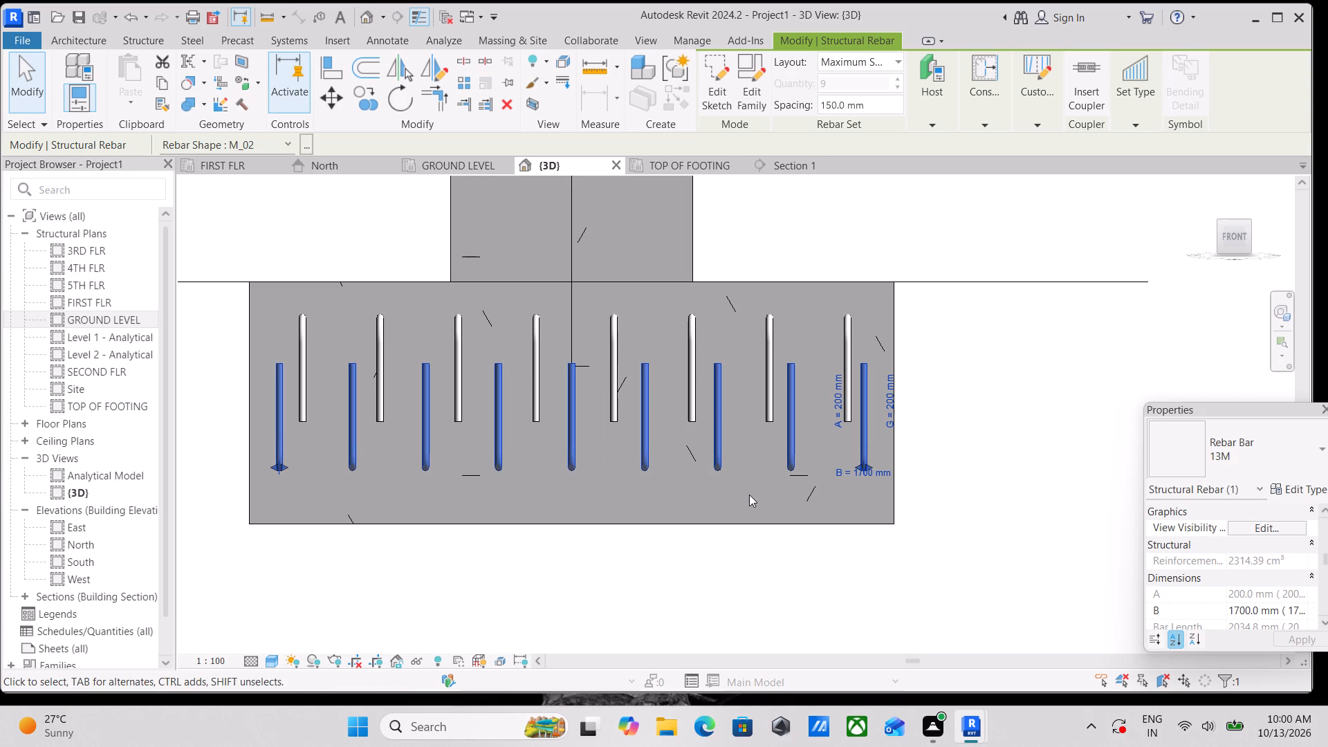
pyautogui.press('Down')
pyautogui.press('Down')
pyautogui.press('Down')
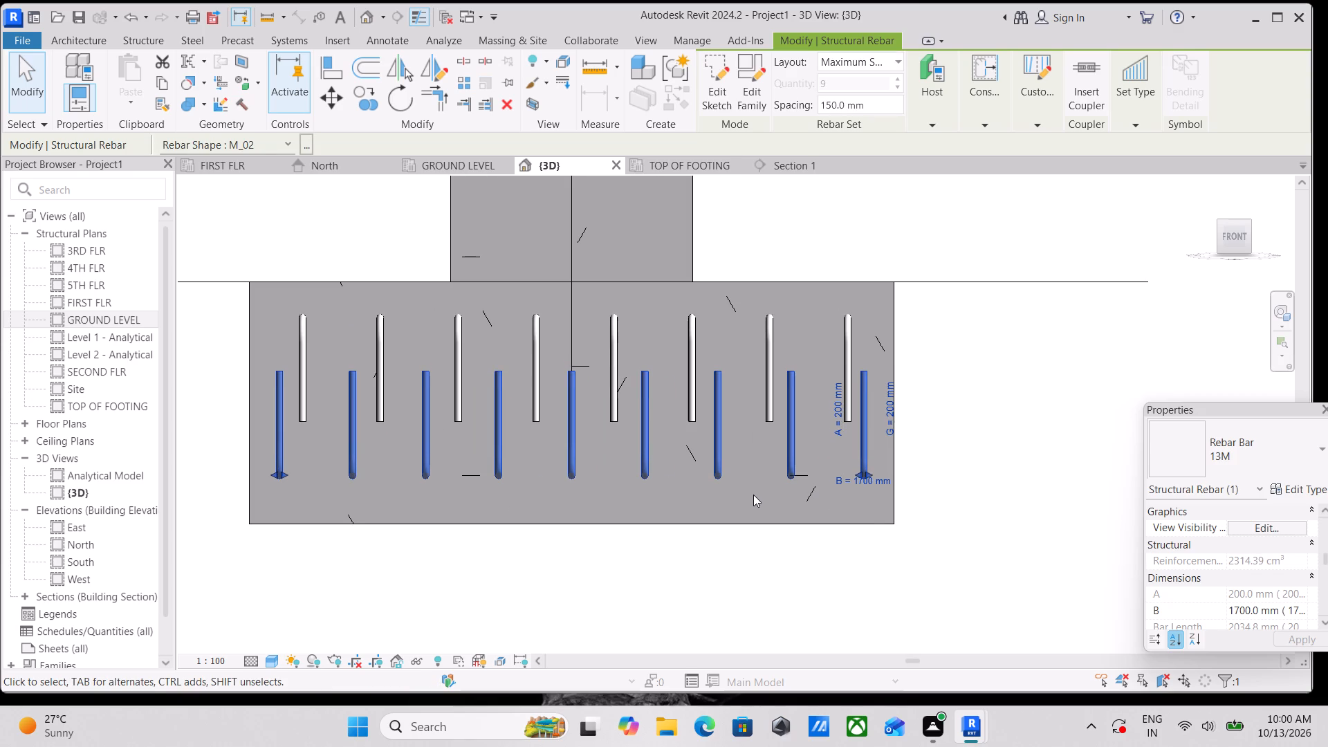
pyautogui.press('Down')
pyautogui.press('Down')
pyautogui.press('Down')
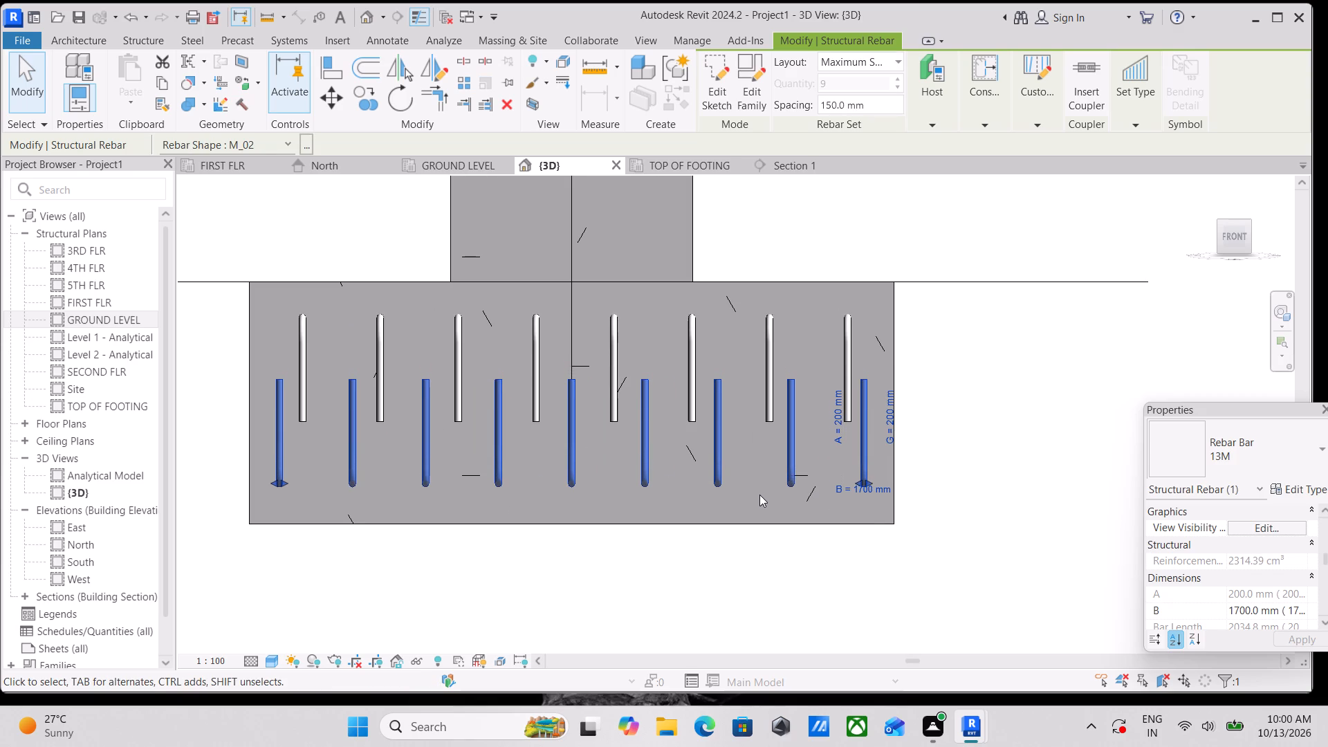
pyautogui.scroll(-2, 772, 496)
pyautogui.press('Escape')
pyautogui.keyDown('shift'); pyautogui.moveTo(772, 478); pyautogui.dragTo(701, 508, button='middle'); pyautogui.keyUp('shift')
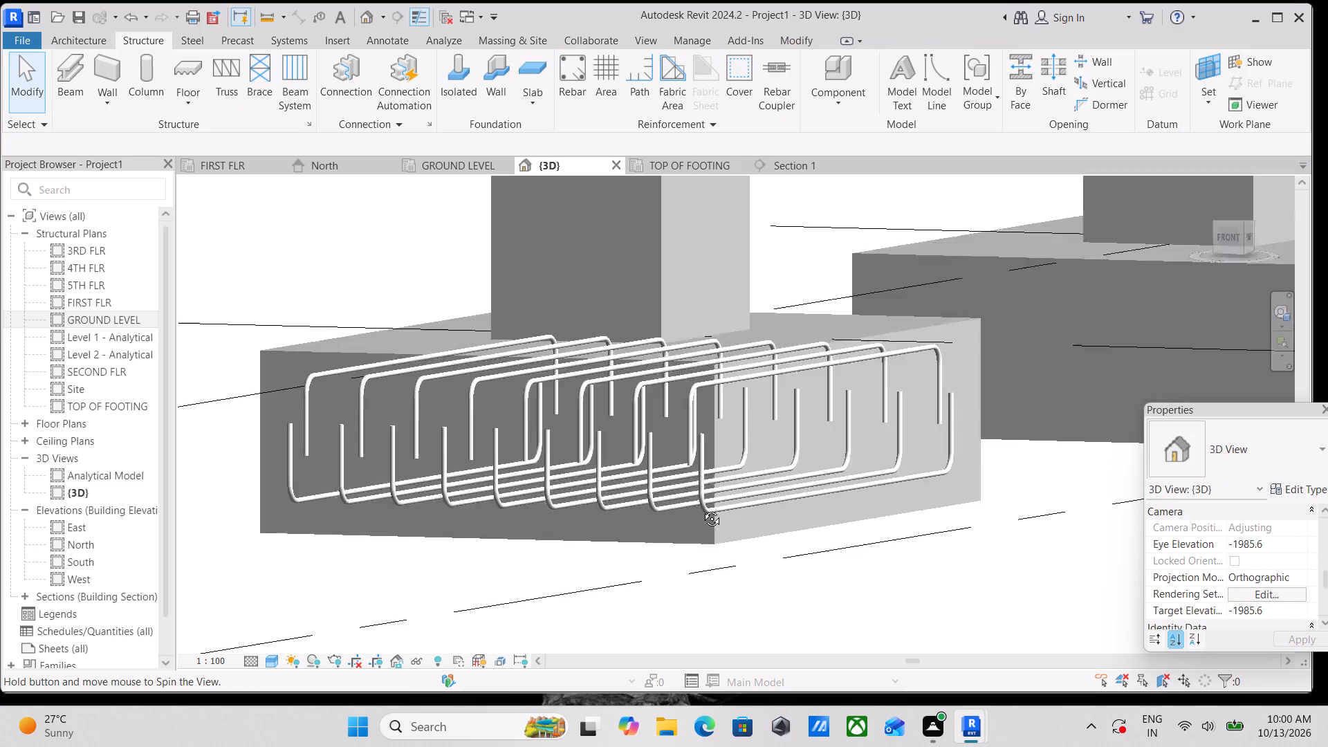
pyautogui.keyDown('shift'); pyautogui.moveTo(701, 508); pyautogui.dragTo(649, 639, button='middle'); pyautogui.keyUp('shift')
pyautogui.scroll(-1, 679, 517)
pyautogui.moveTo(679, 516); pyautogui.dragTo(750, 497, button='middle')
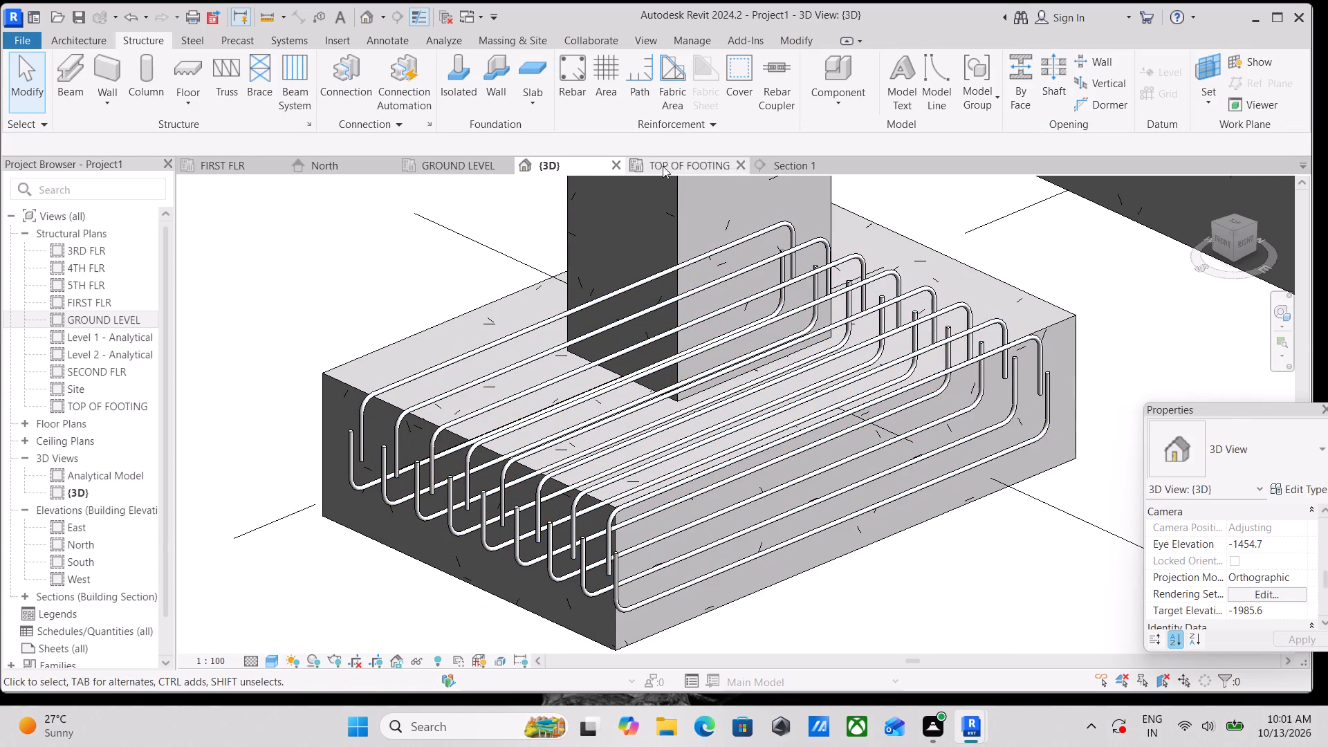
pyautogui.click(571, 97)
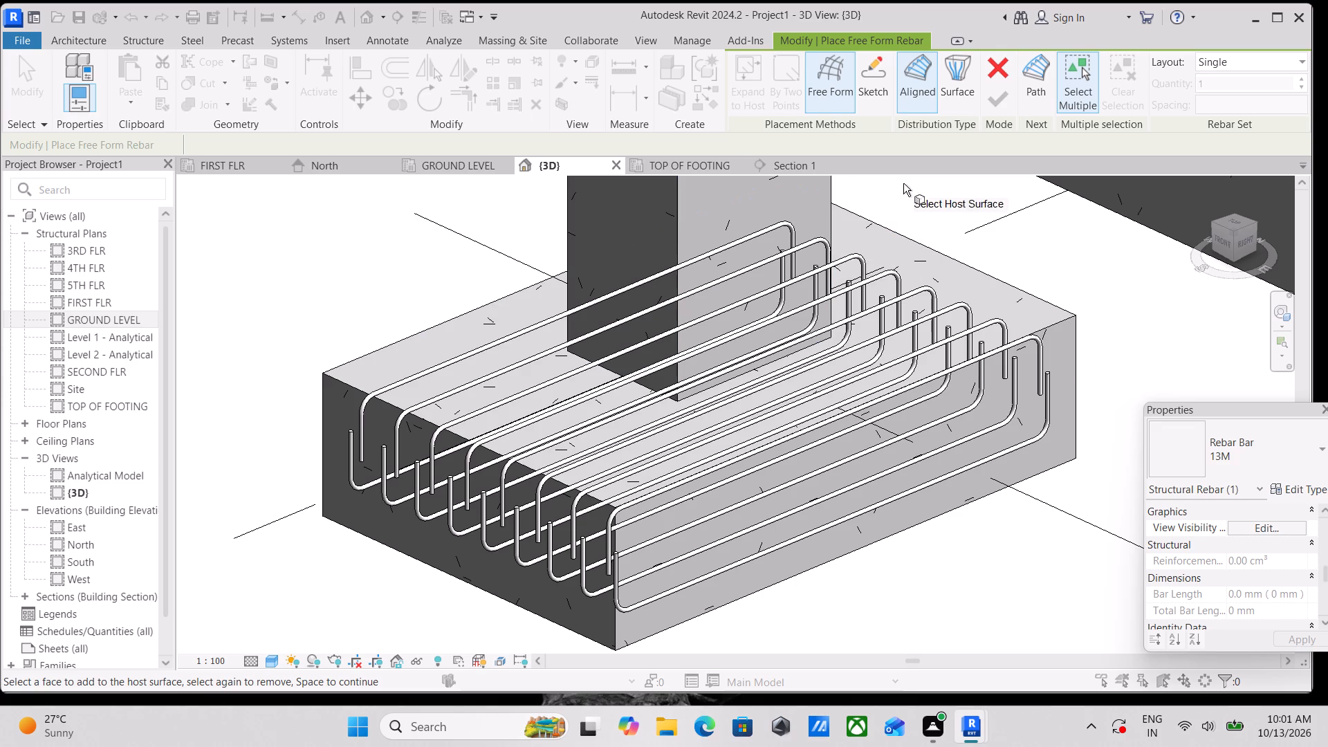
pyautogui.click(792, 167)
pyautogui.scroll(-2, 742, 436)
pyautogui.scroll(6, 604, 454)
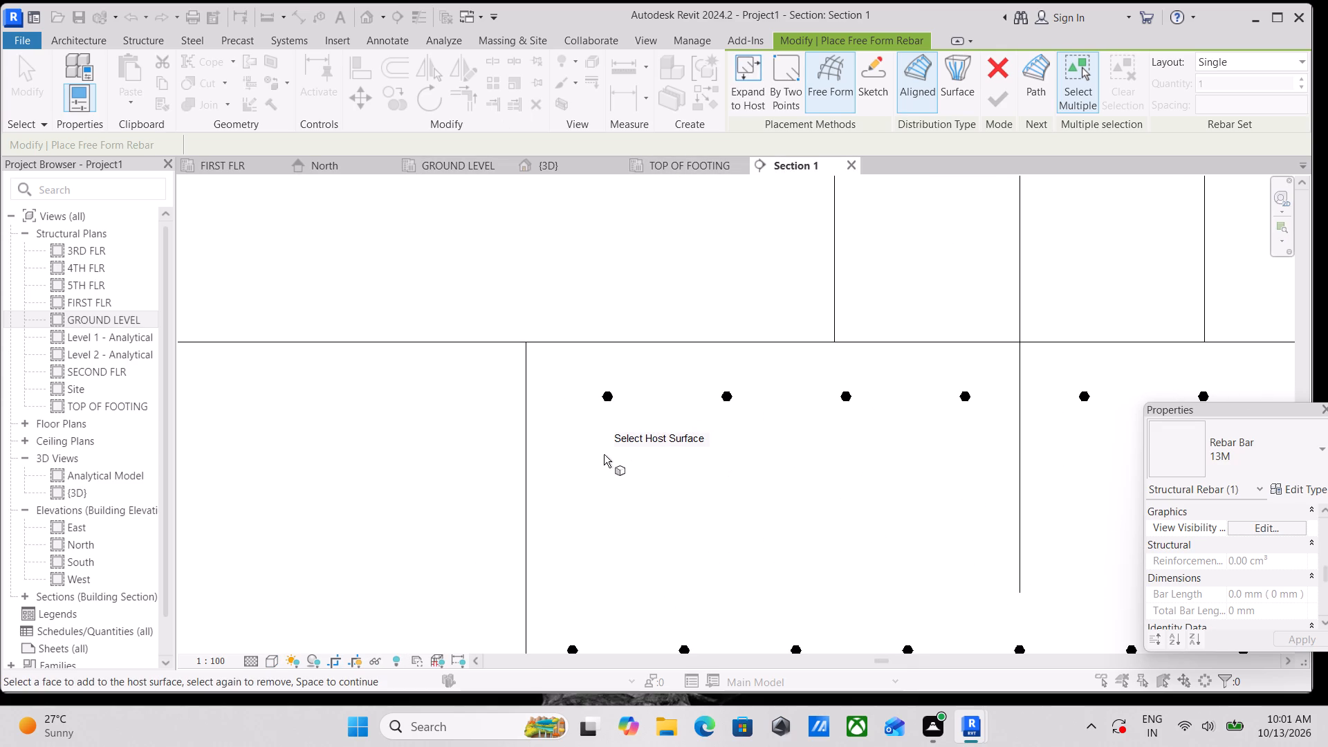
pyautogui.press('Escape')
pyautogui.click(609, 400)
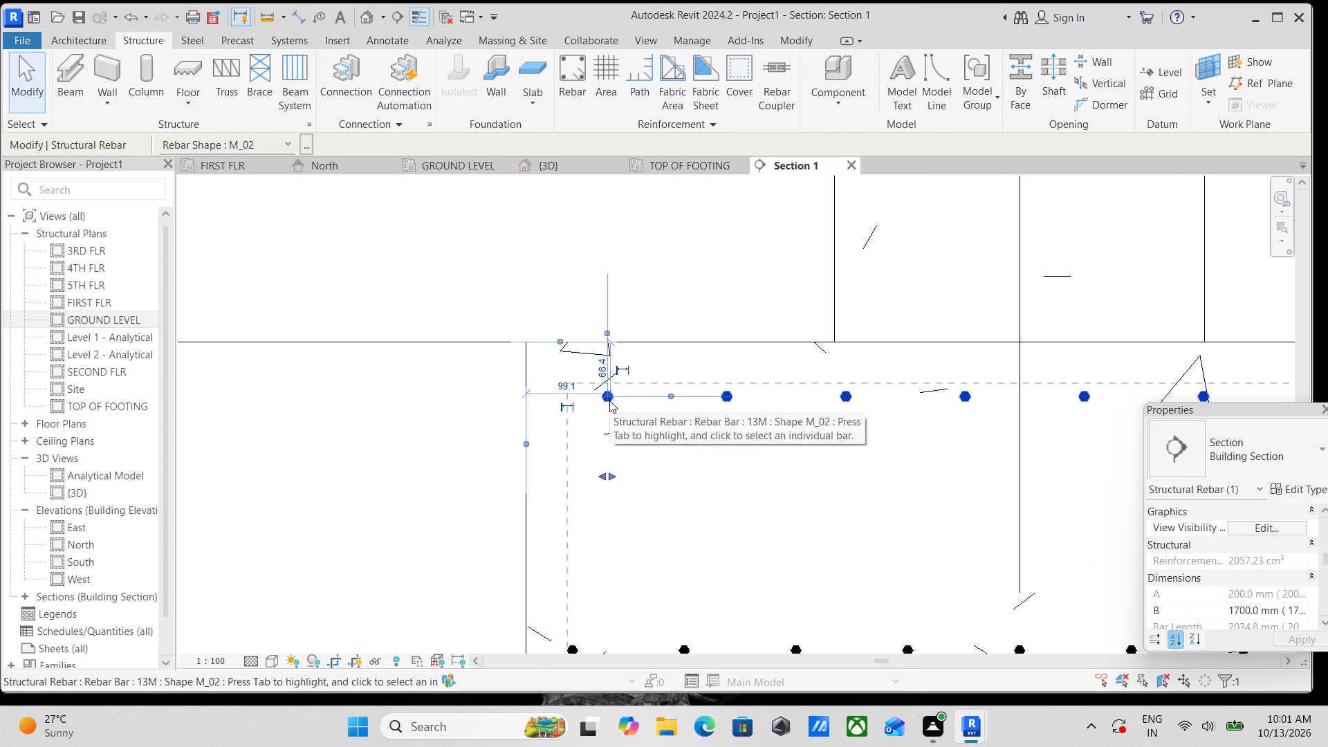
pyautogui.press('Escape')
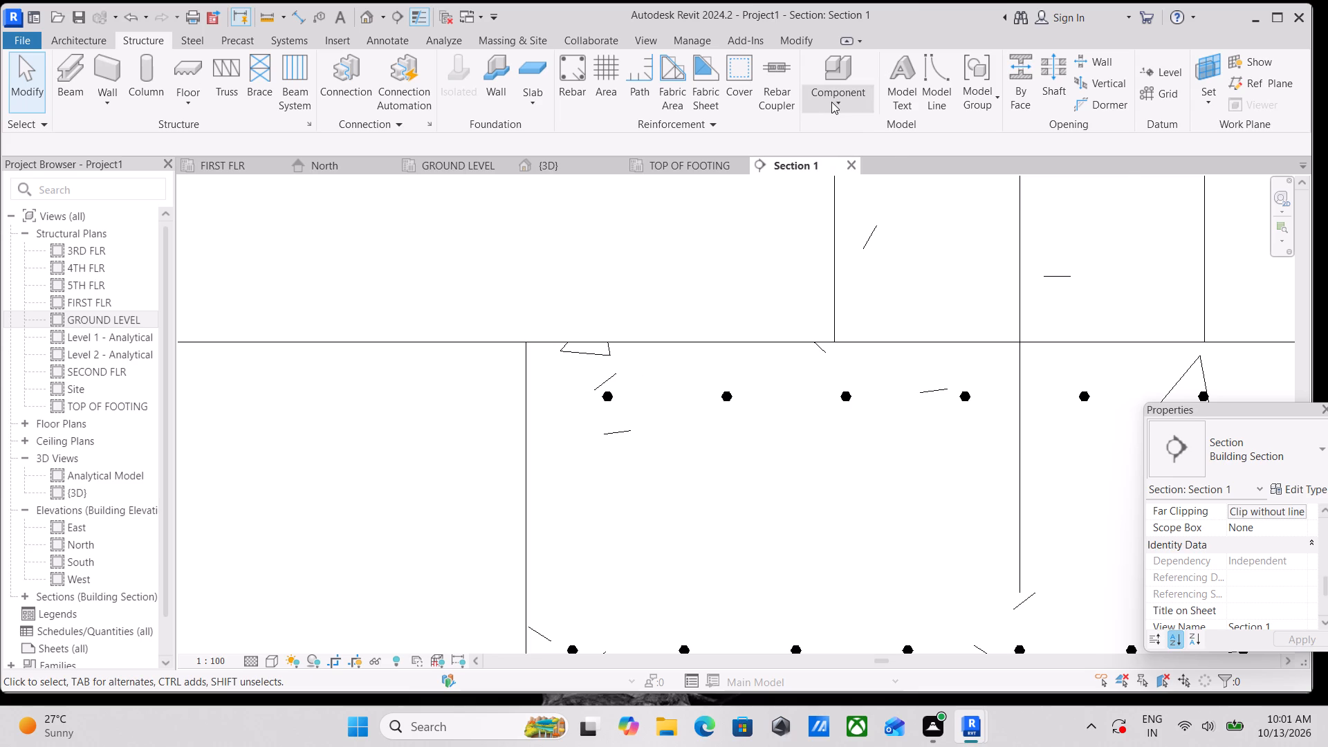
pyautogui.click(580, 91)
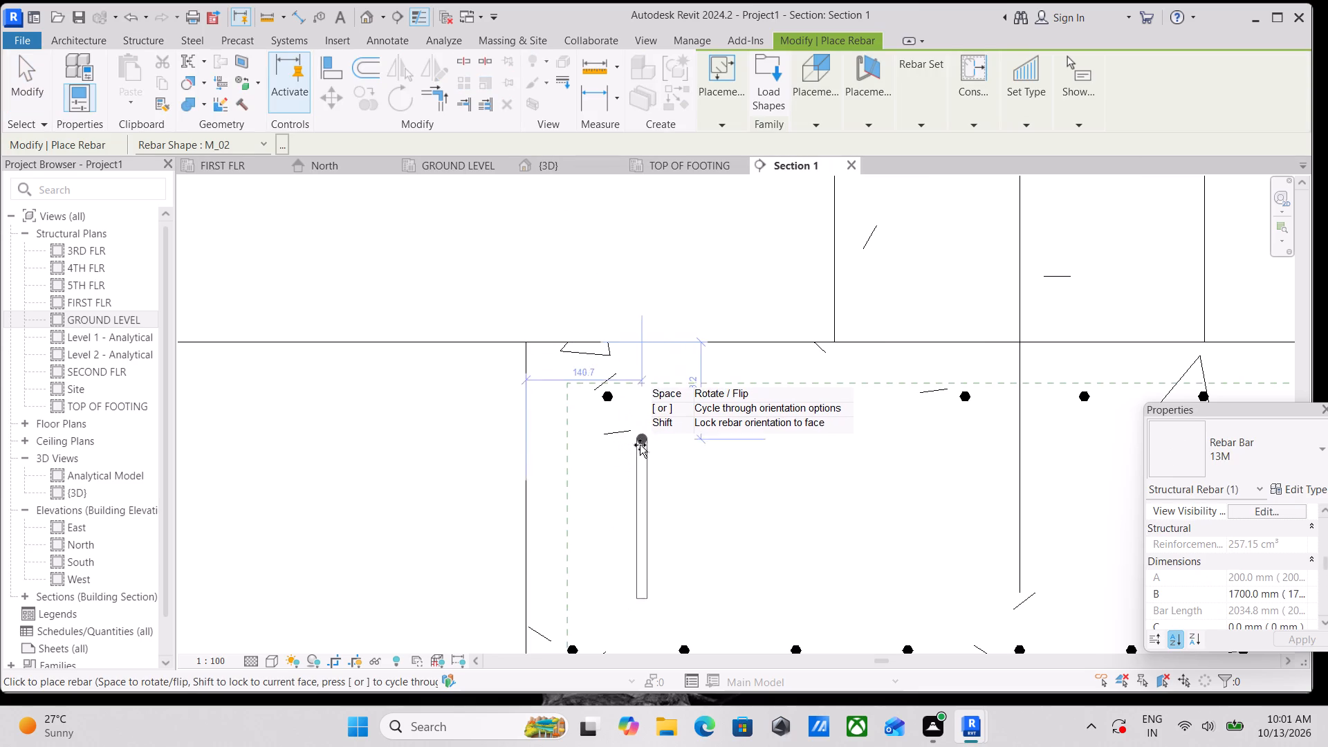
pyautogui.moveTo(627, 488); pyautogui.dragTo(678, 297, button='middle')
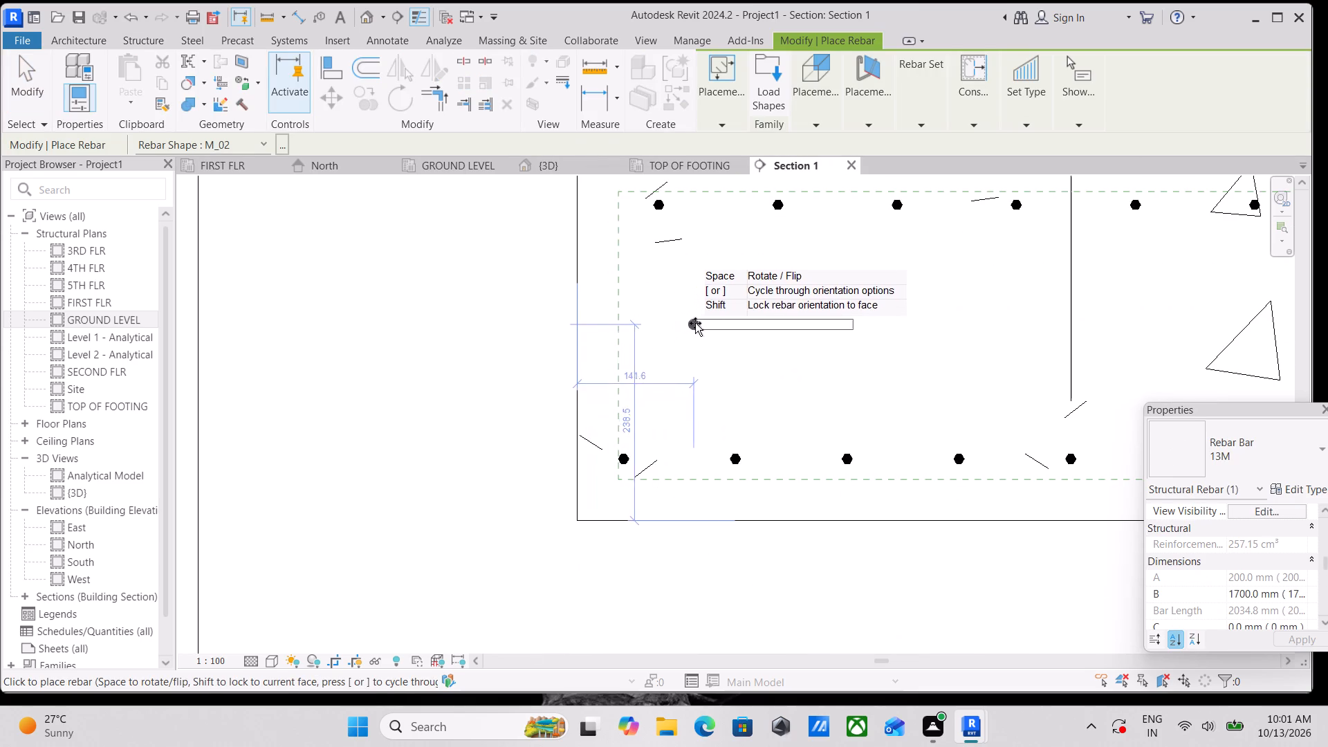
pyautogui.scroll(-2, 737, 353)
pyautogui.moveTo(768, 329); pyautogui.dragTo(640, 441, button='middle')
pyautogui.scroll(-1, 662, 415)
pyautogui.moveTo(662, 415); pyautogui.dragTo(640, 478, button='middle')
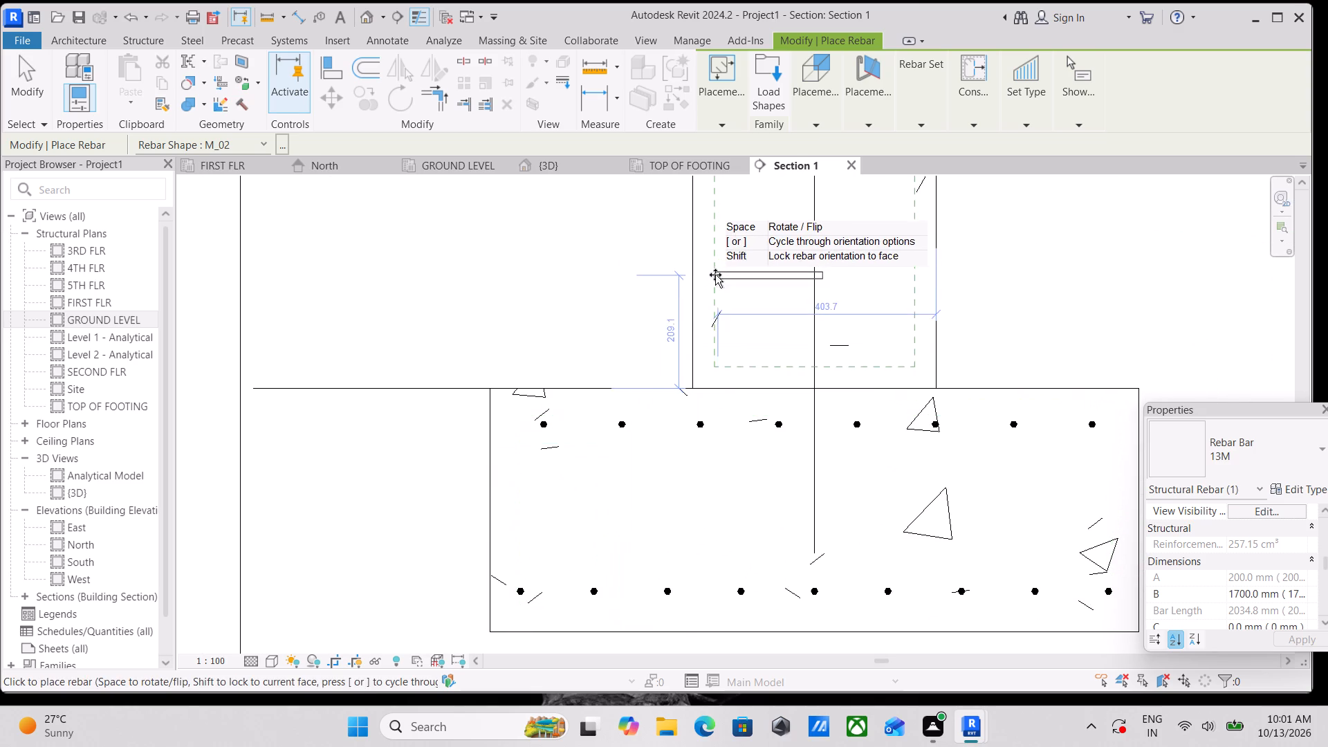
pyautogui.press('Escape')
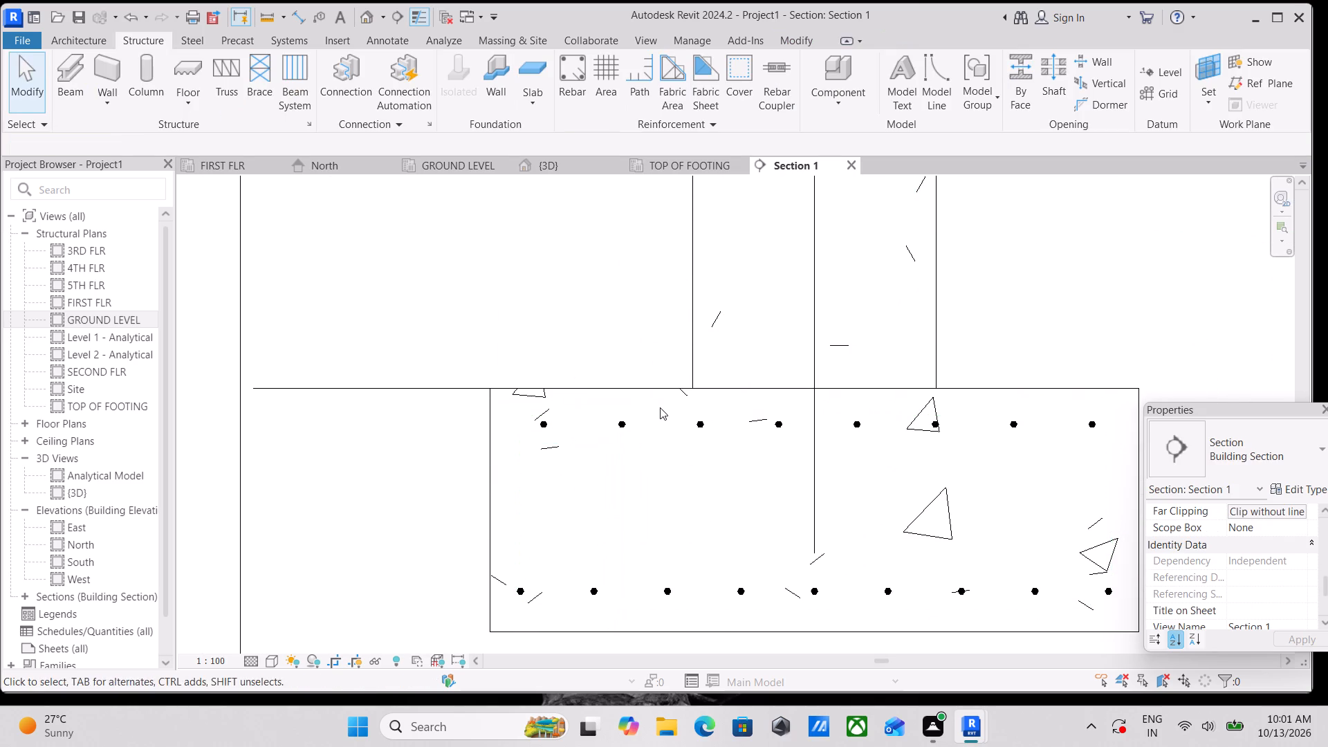
# In the TOP OF FOOTING plan, draw a section lengthwise through the reinforced footing, perpendicular to the existing section and just inside its left edge.
pyautogui.click(677, 163)
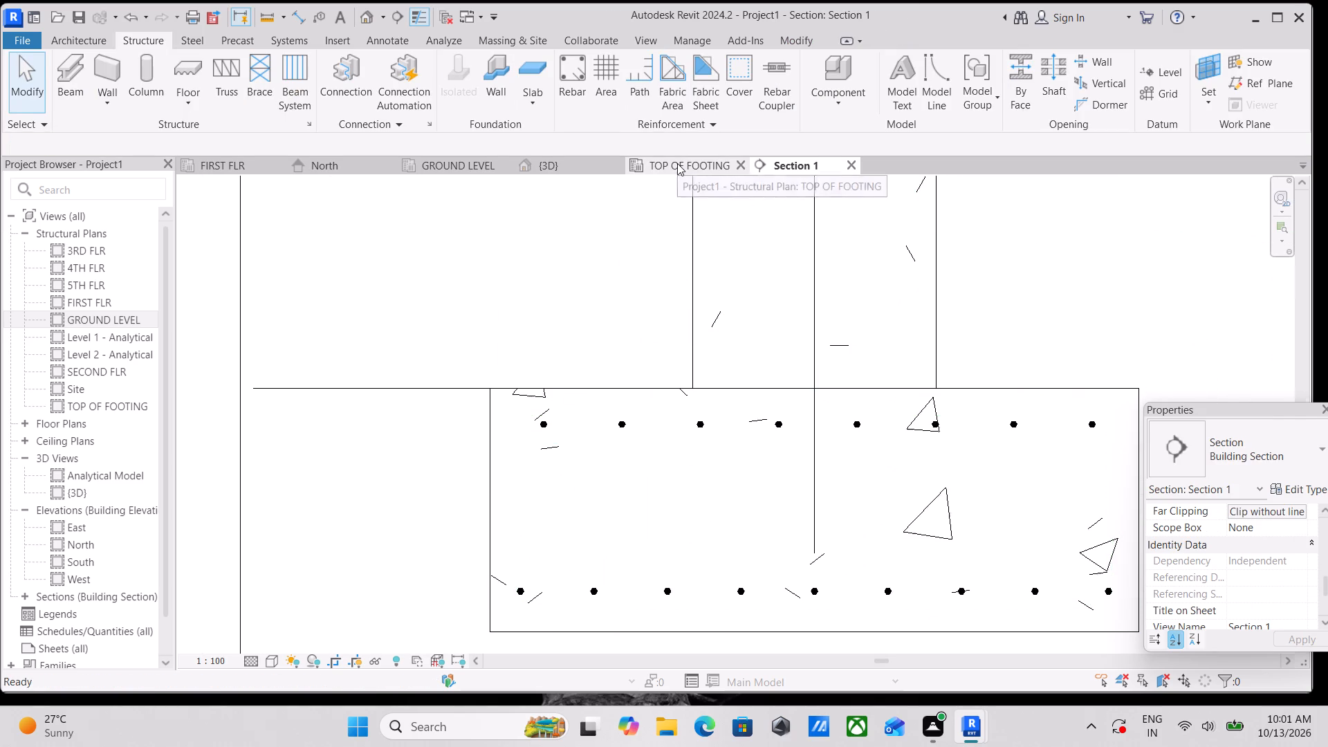
pyautogui.scroll(-2, 690, 314)
pyautogui.moveTo(654, 341); pyautogui.dragTo(678, 329, button='middle')
pyautogui.scroll(1, 662, 360)
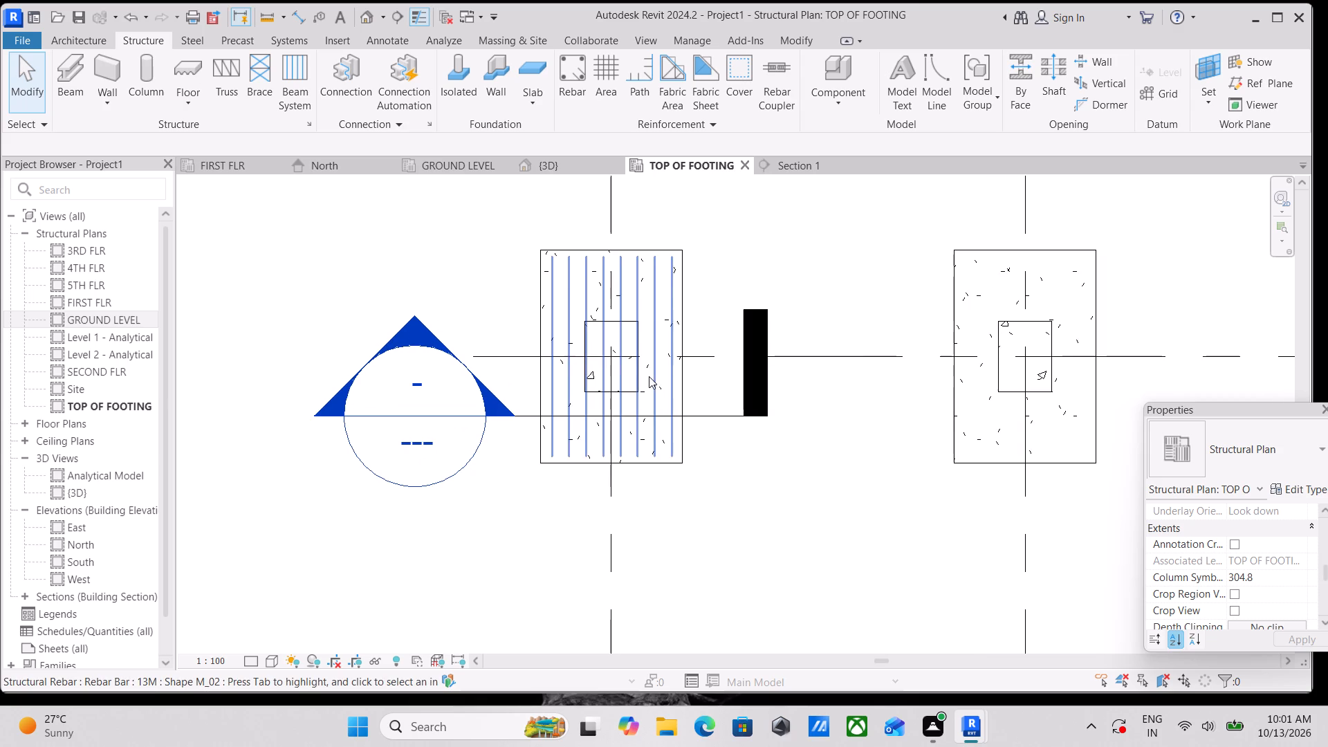
pyautogui.moveTo(676, 295); pyautogui.dragTo(688, 273, button='middle')
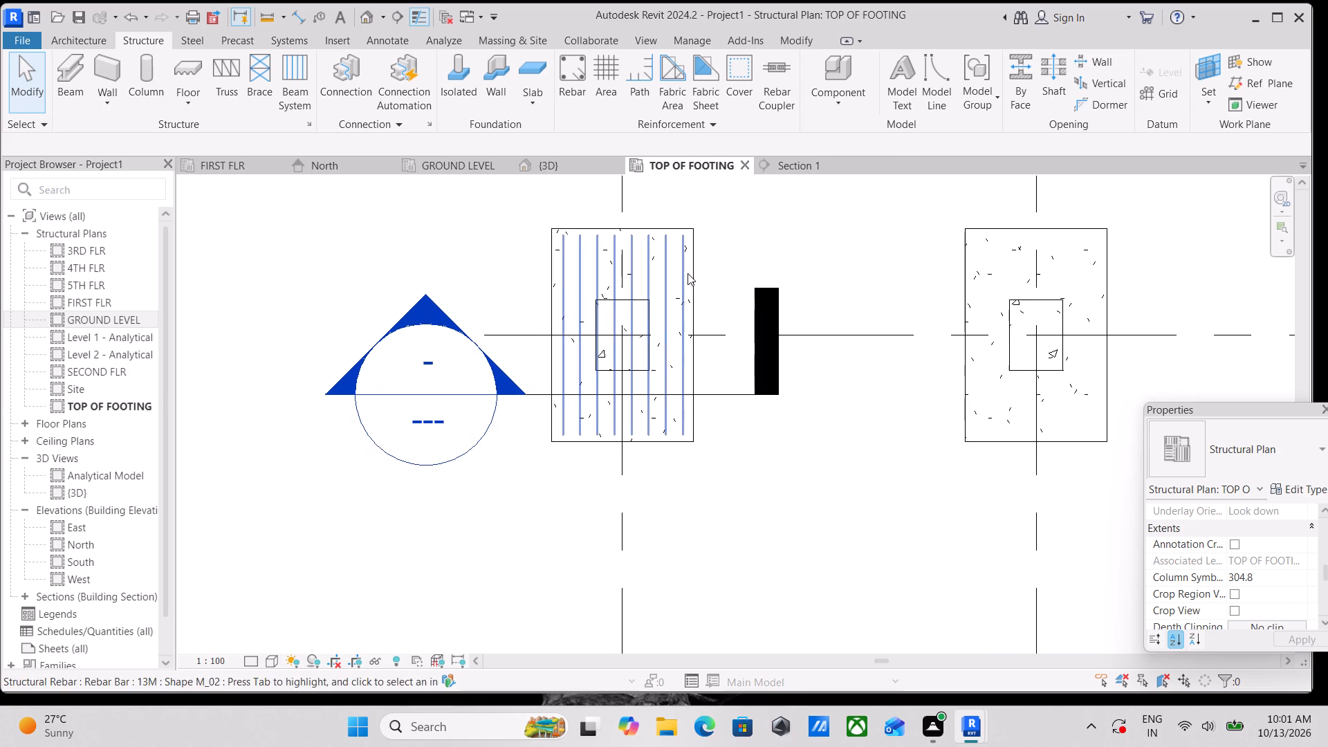
pyautogui.moveTo(701, 261); pyautogui.dragTo(695, 318, button='middle')
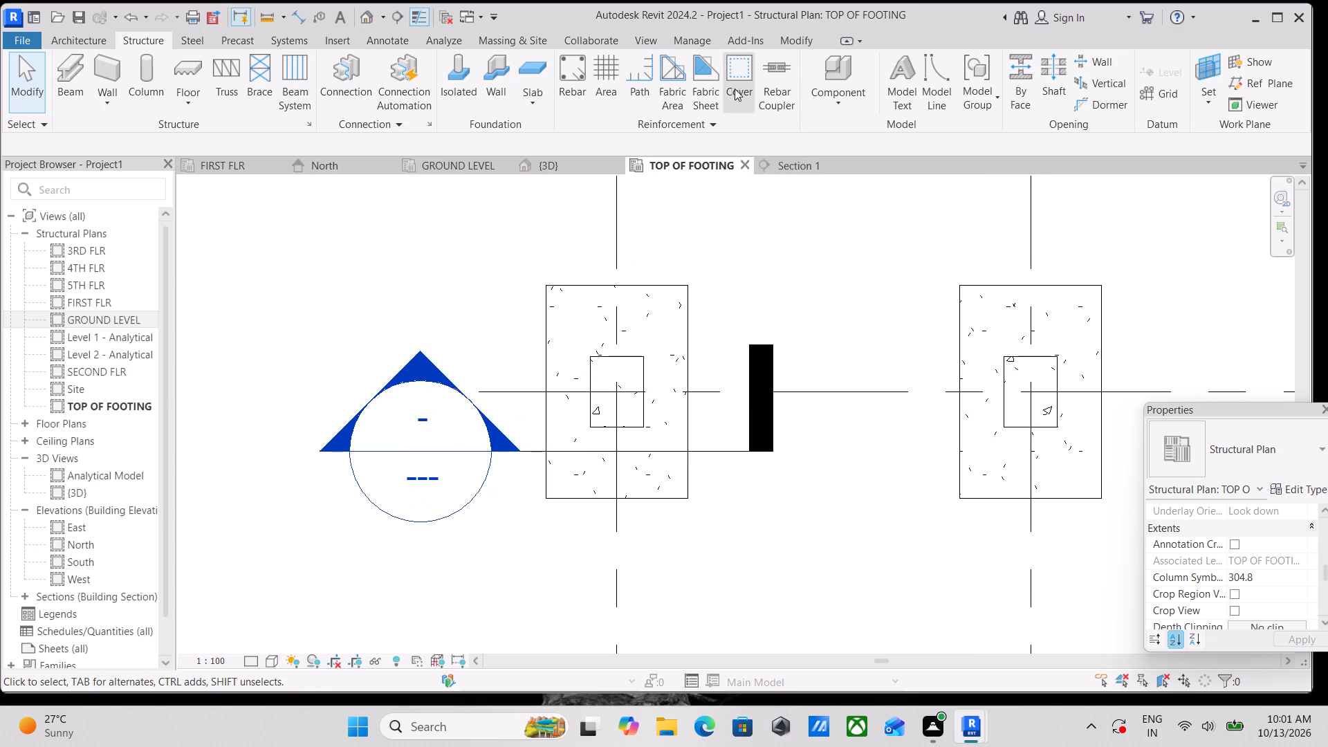
pyautogui.click(396, 19)
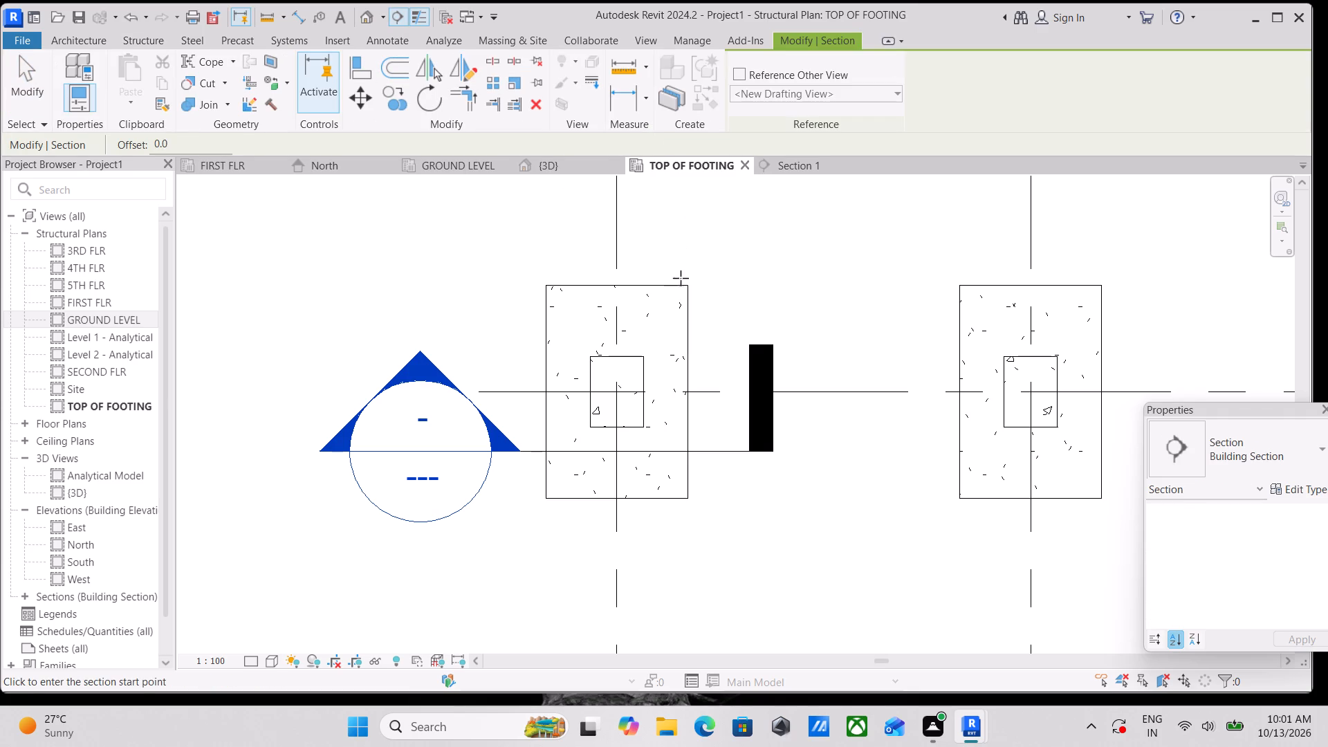
pyautogui.click(661, 264)
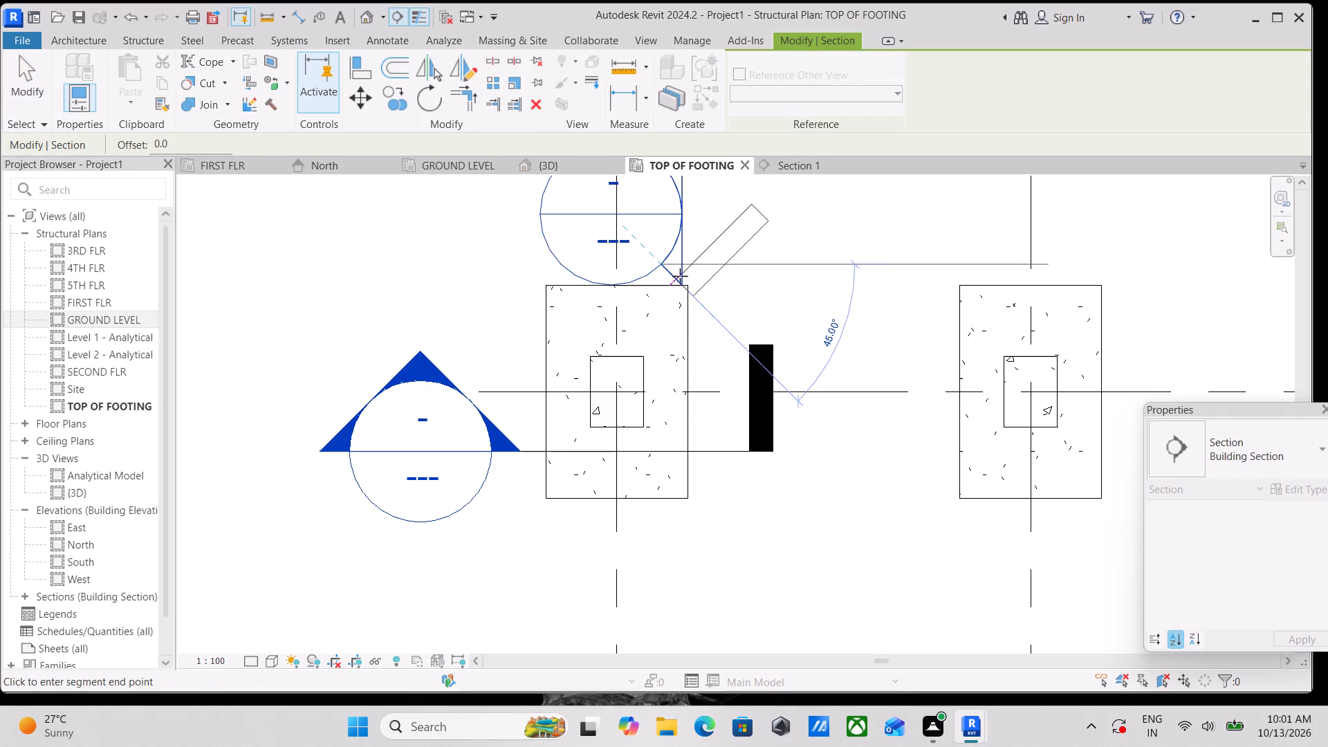
pyautogui.press('Escape')
pyautogui.click(562, 259)
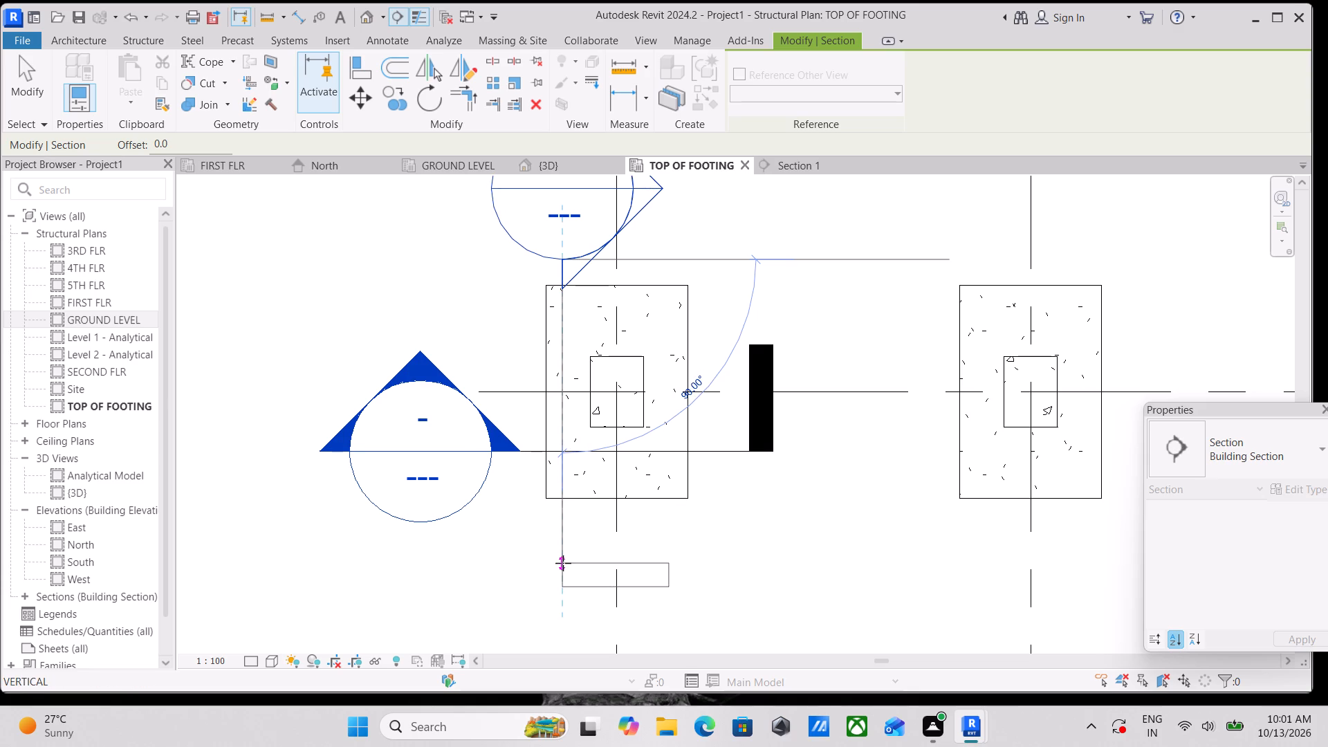
pyautogui.click(563, 563)
# Shorten the new section's view depth so it ends just inside the footing's far edge.
pyautogui.moveTo(917, 407); pyautogui.dragTo(812, 403)
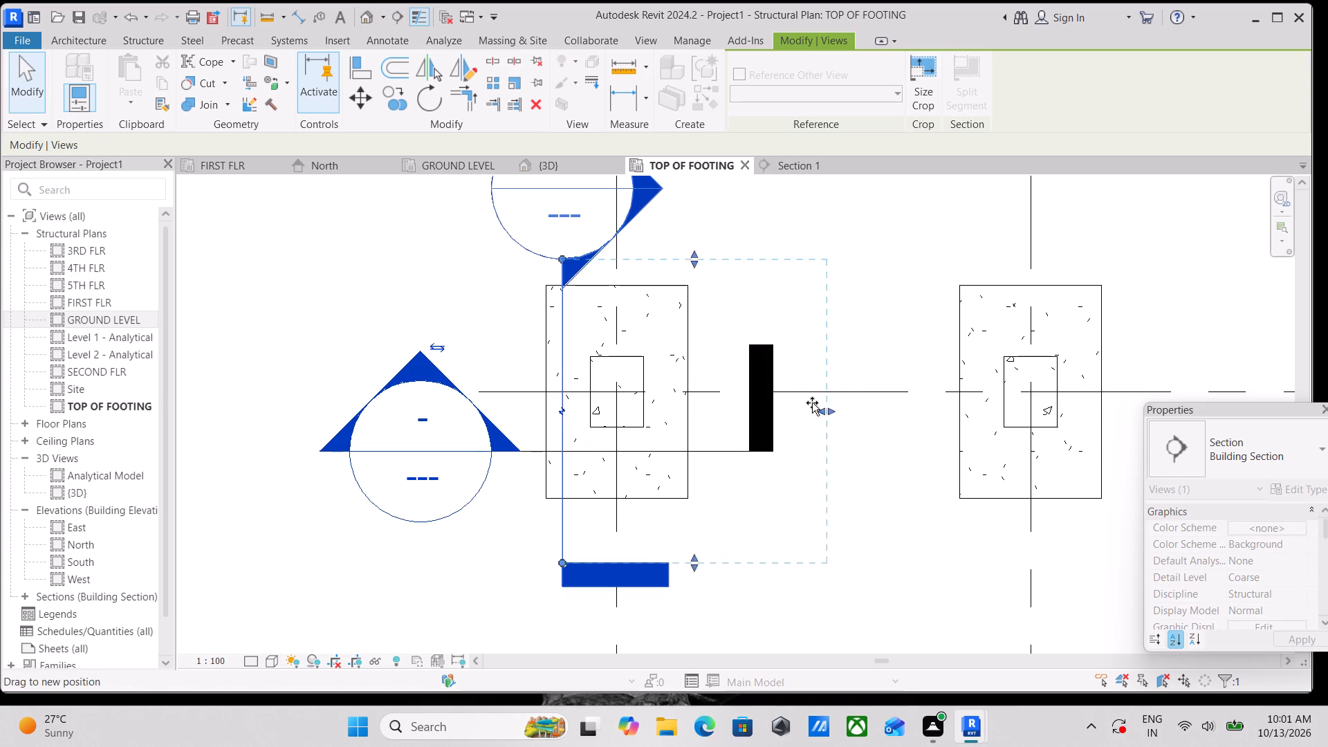
pyautogui.moveTo(812, 403); pyautogui.dragTo(784, 404)
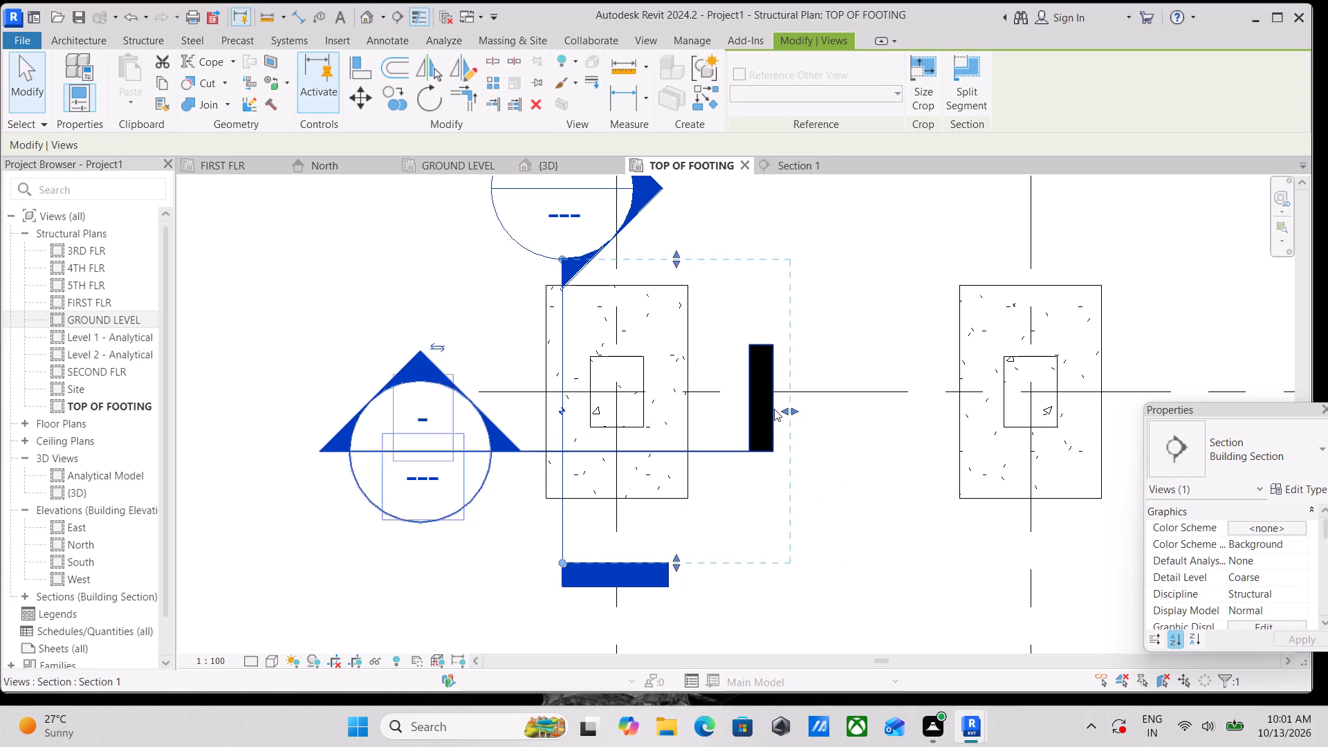
pyautogui.moveTo(785, 410); pyautogui.dragTo(672, 409)
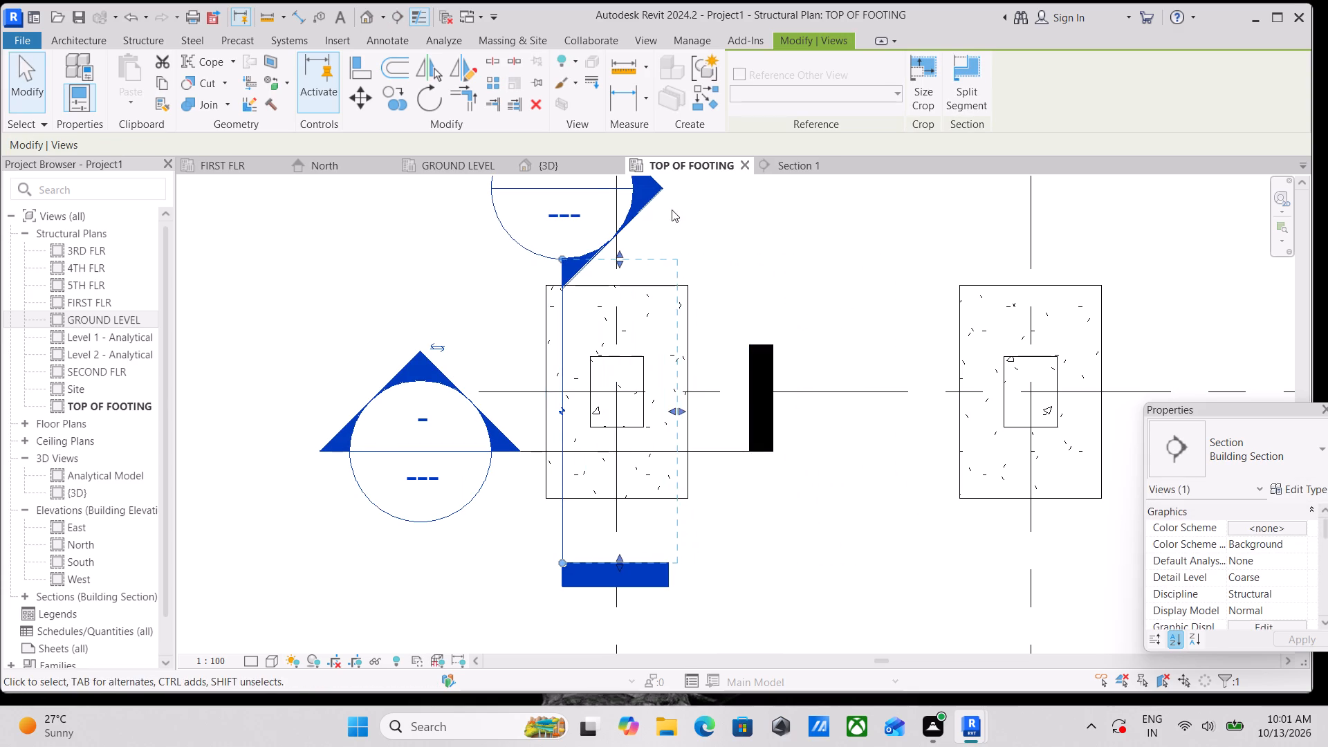
# Open the new section's view and set its detail level to Fine.
pyautogui.scroll(1, 672, 209)
pyautogui.moveTo(672, 209); pyautogui.dragTo(679, 369, button='middle')
pyautogui.moveTo(649, 347); pyautogui.dragTo(640, 349, button='right')
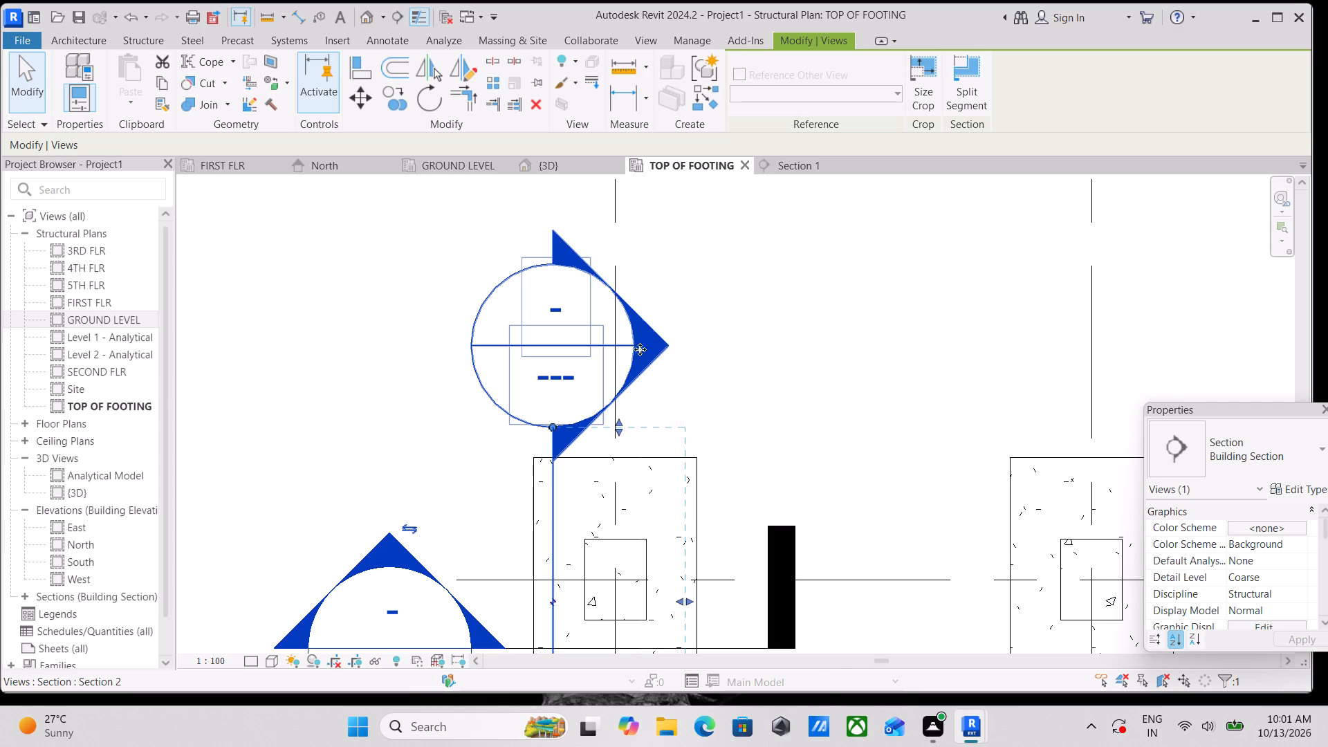
pyautogui.moveTo(640, 349); pyautogui.dragTo(639, 349, button='right')
pyautogui.click(693, 313)
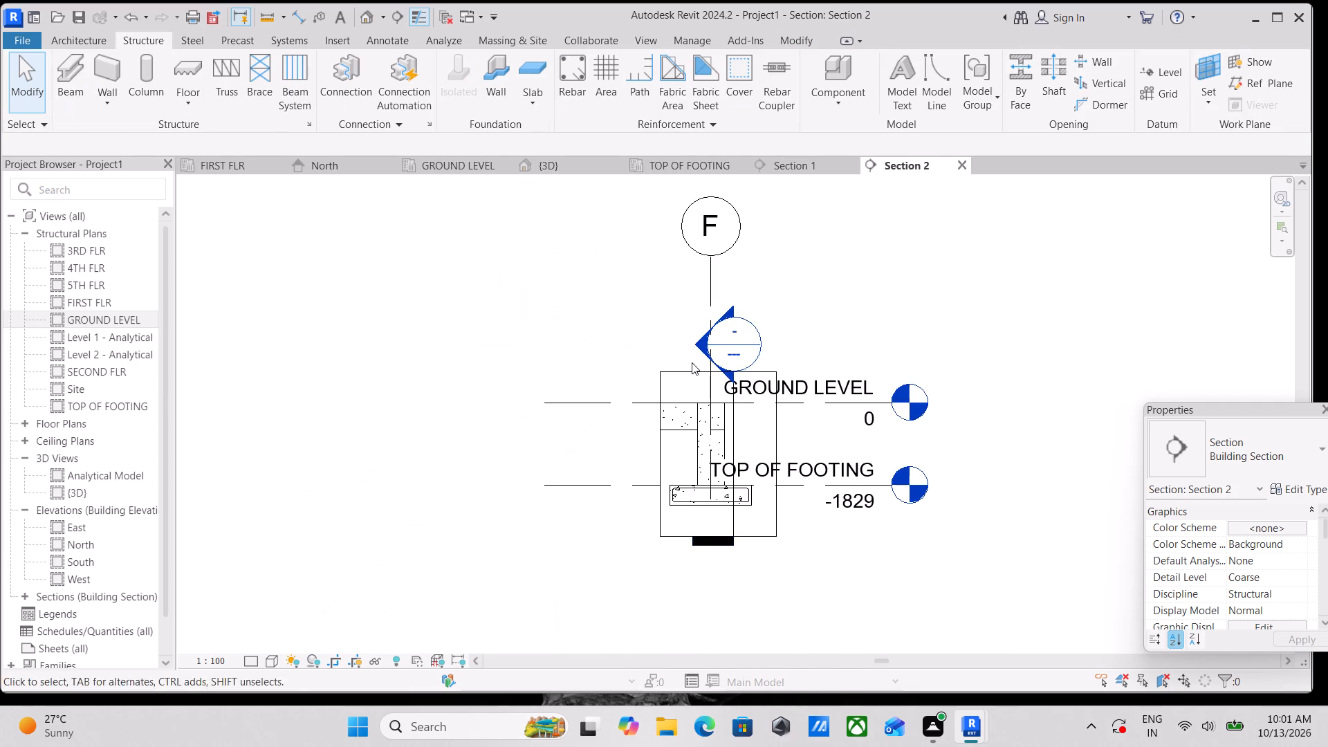
pyautogui.scroll(3, 714, 470)
pyautogui.scroll(6, 690, 539)
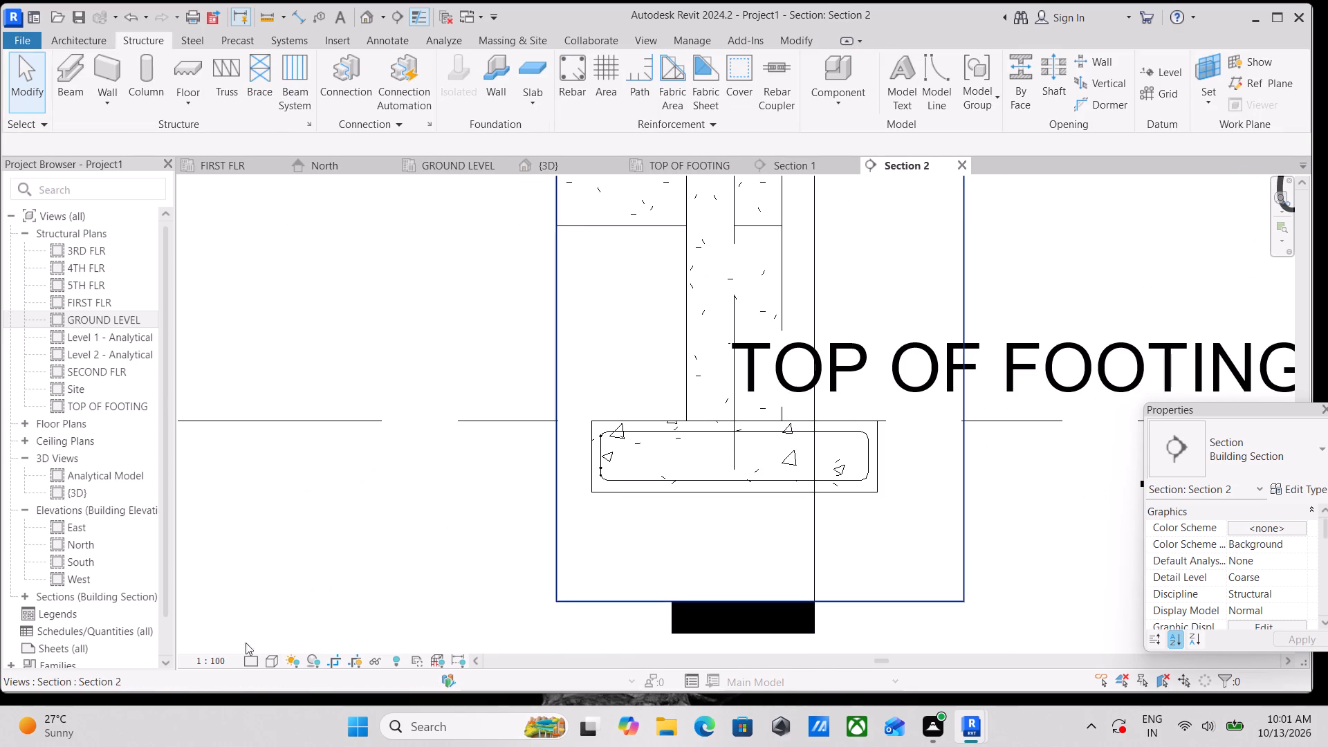
pyautogui.click(268, 658)
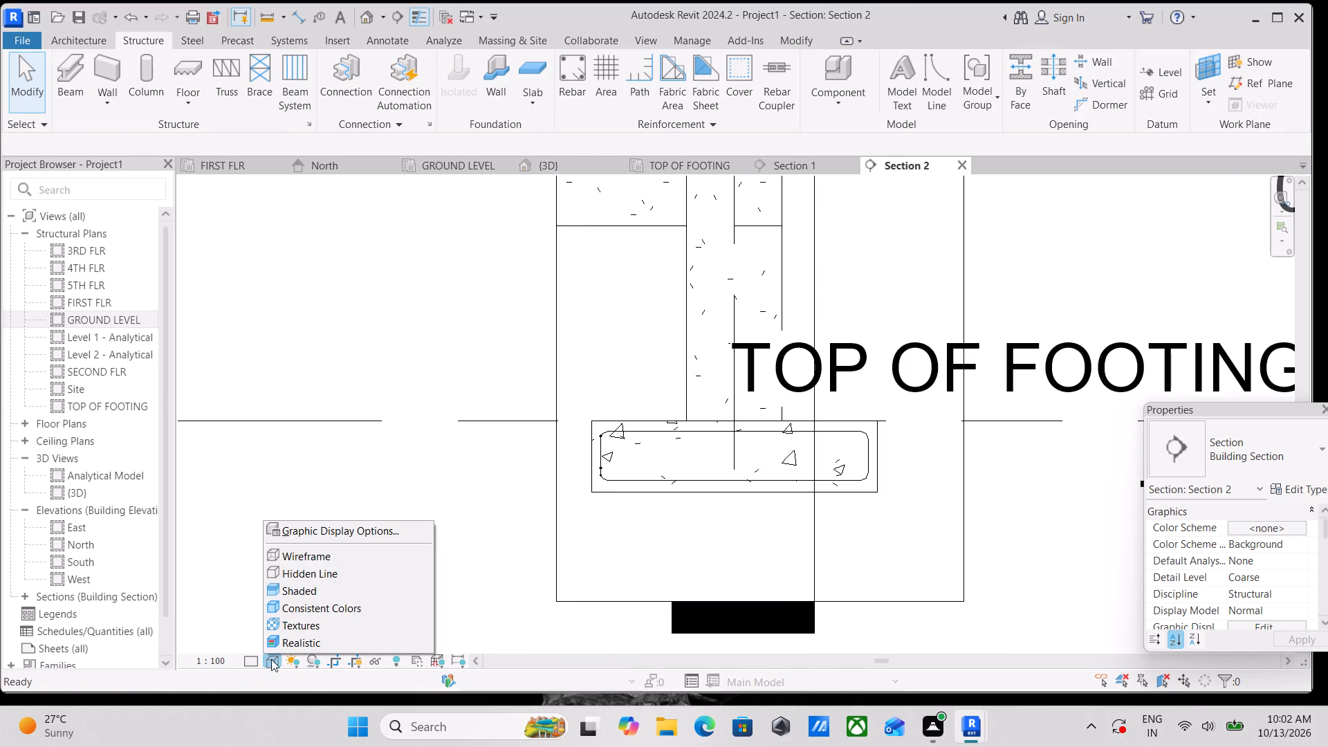
pyautogui.click(247, 660)
pyautogui.click(259, 643)
pyautogui.scroll(3, 622, 564)
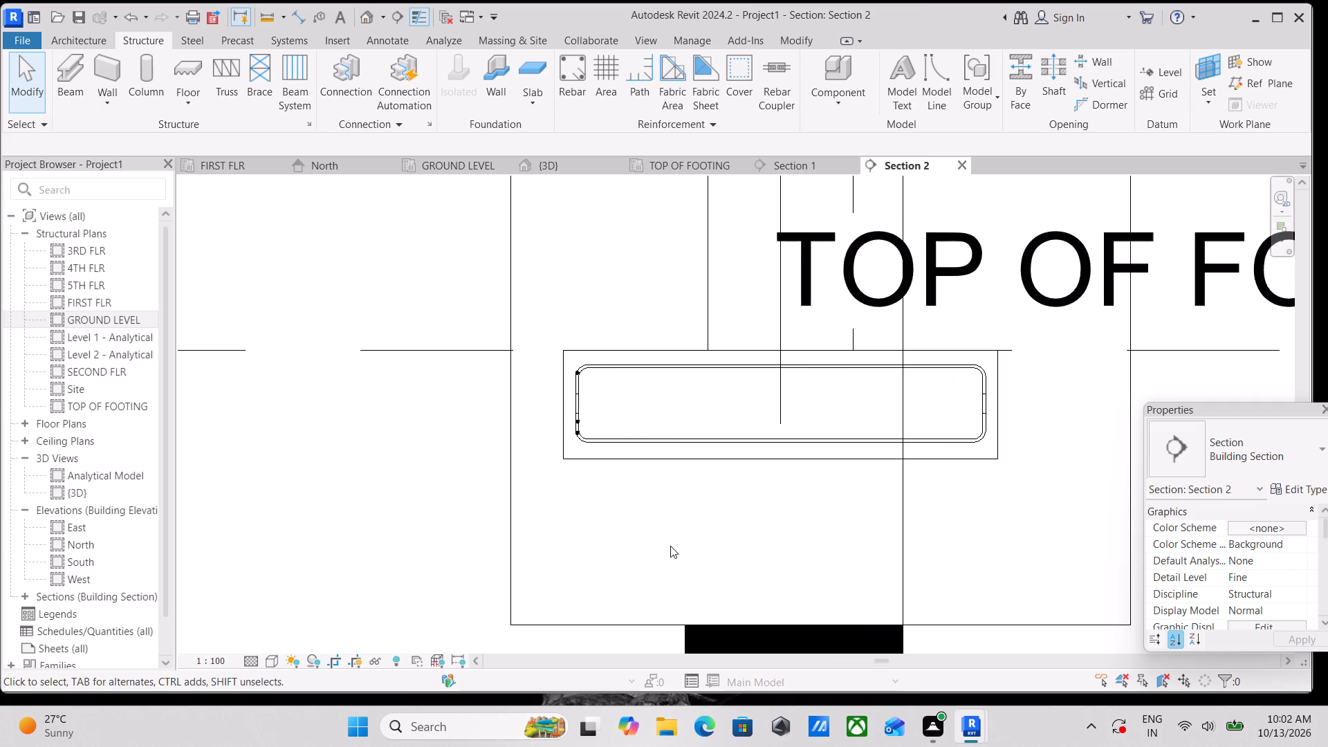
# Place a single 13M rebar of shape M_02, seen end-on, inside the footing's lower-left corner, about 104 mm from its left edge.
pyautogui.scroll(1, 708, 491)
pyautogui.moveTo(708, 491); pyautogui.dragTo(670, 590, button='middle')
pyautogui.scroll(4, 521, 495)
pyautogui.moveTo(515, 498); pyautogui.dragTo(442, 502, button='middle')
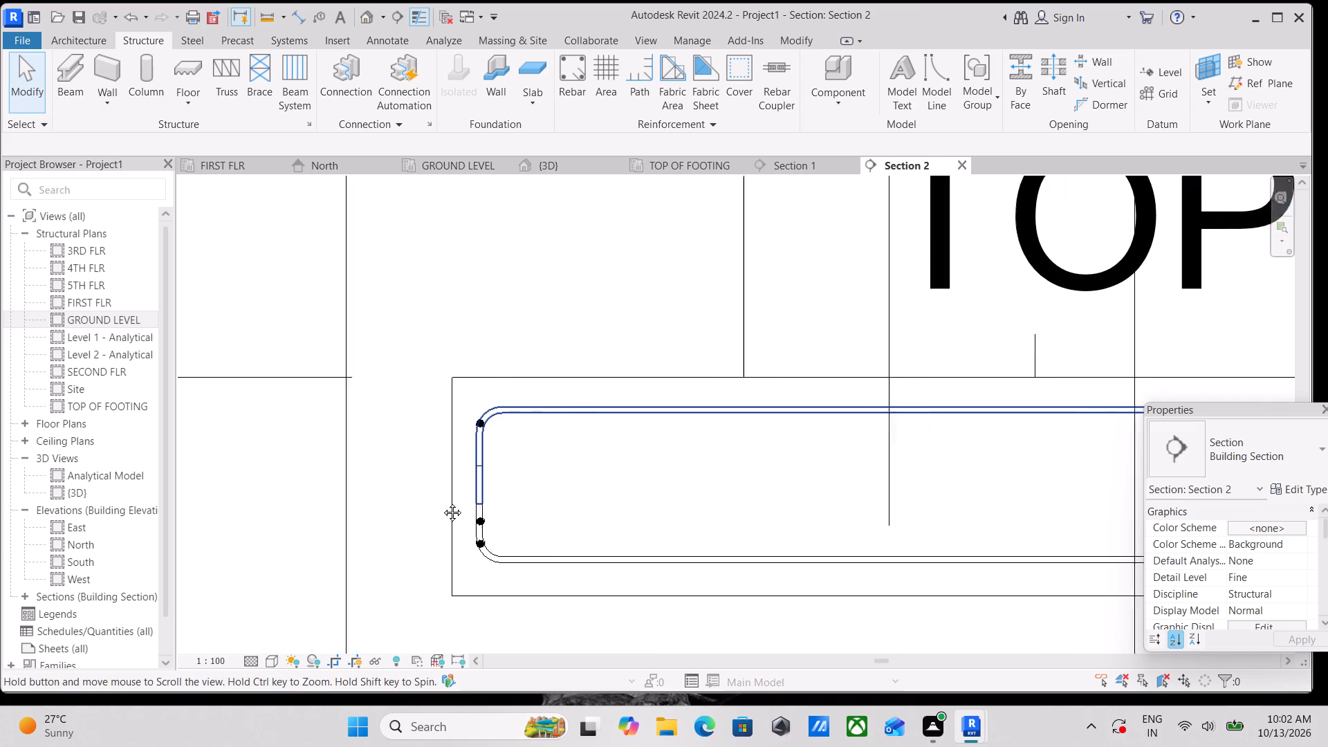
pyautogui.moveTo(442, 502); pyautogui.dragTo(427, 505, button='middle')
pyautogui.scroll(-2, 491, 496)
pyautogui.moveTo(491, 496); pyautogui.dragTo(452, 517, button='middle')
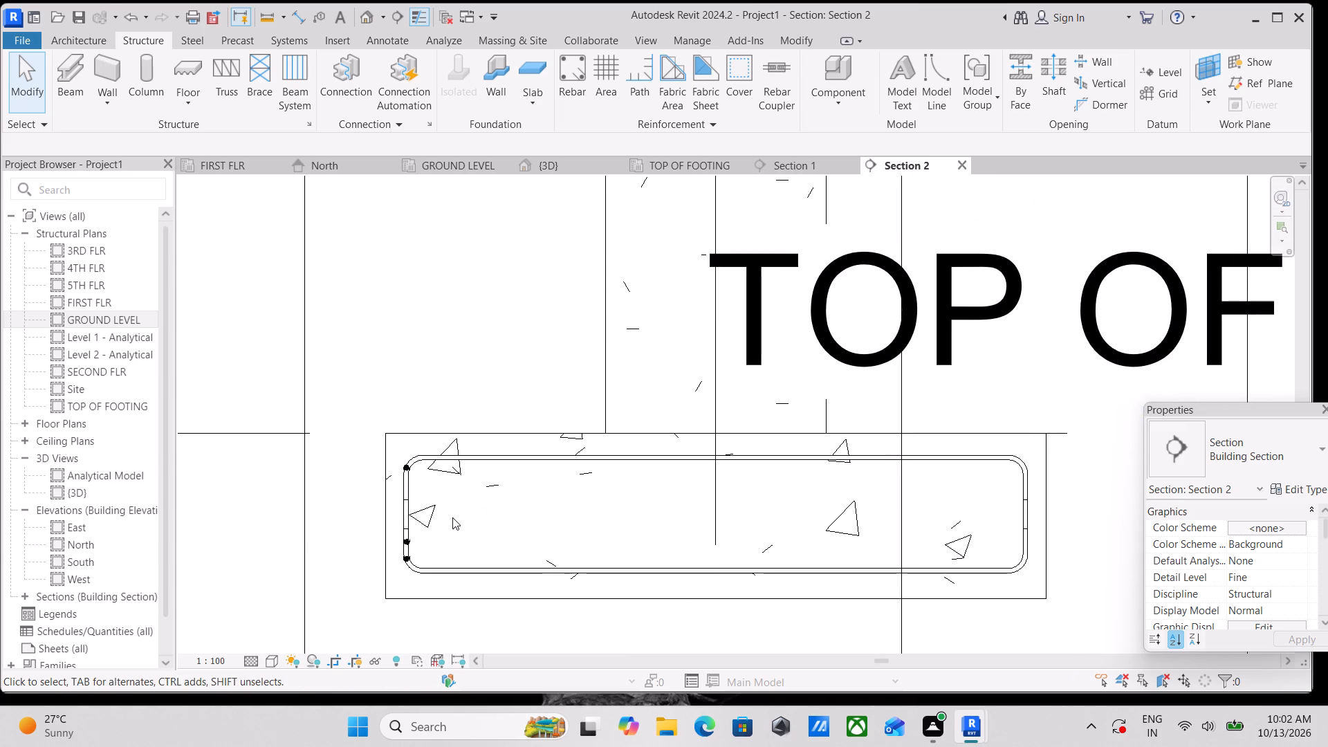
pyautogui.moveTo(560, 499); pyautogui.dragTo(597, 490, button='middle')
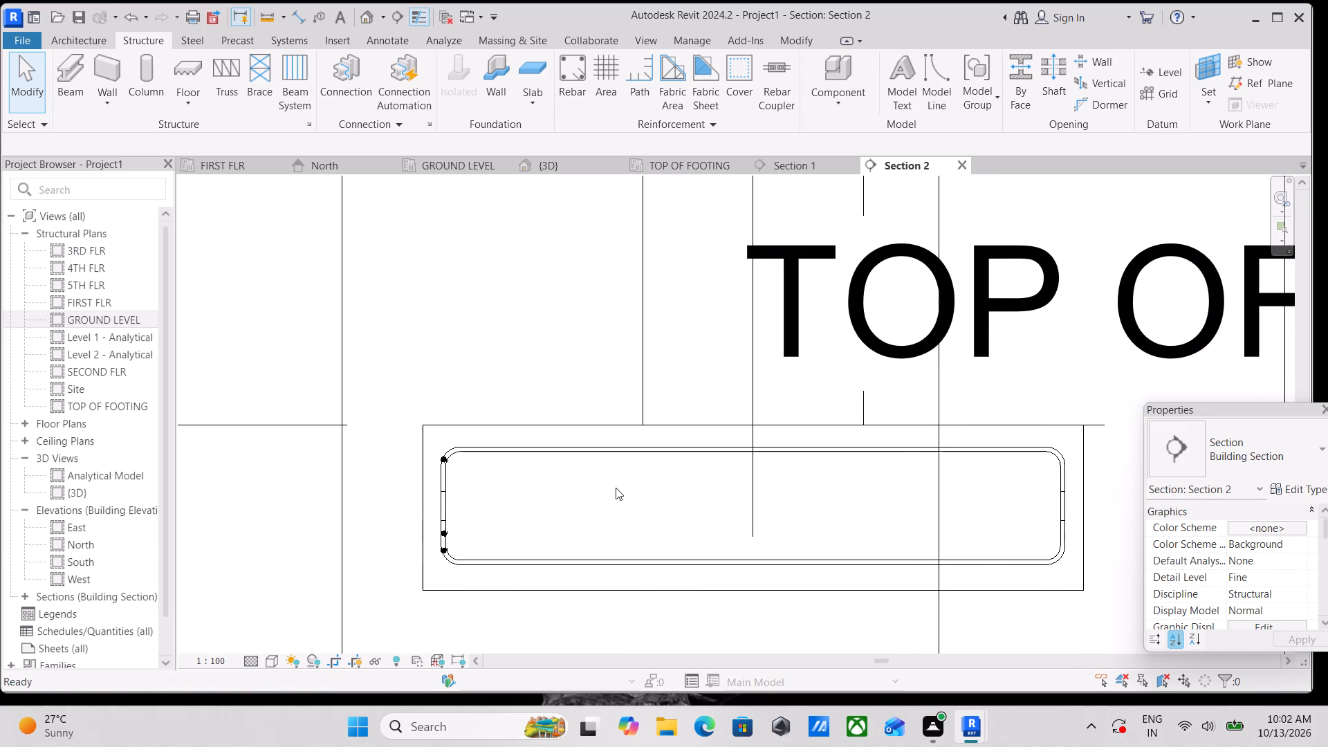
pyautogui.click(580, 77)
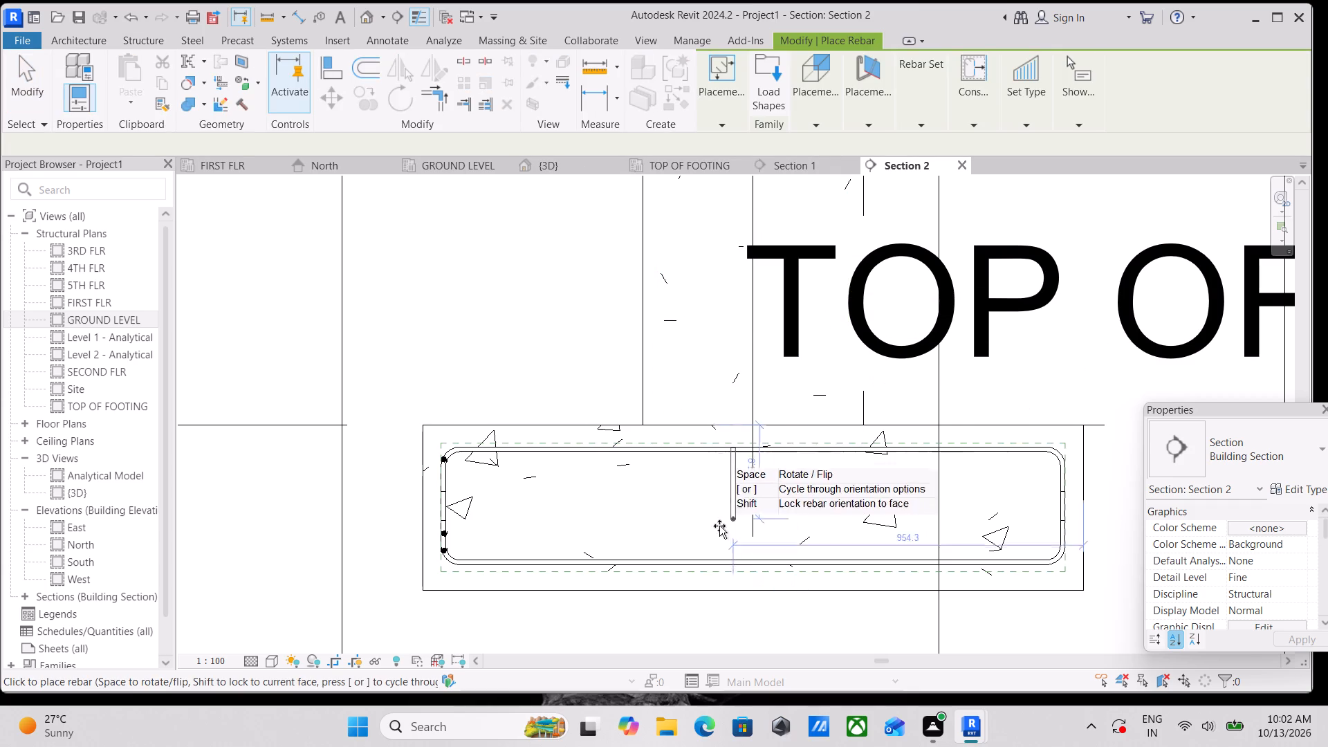
pyautogui.scroll(-2, 485, 542)
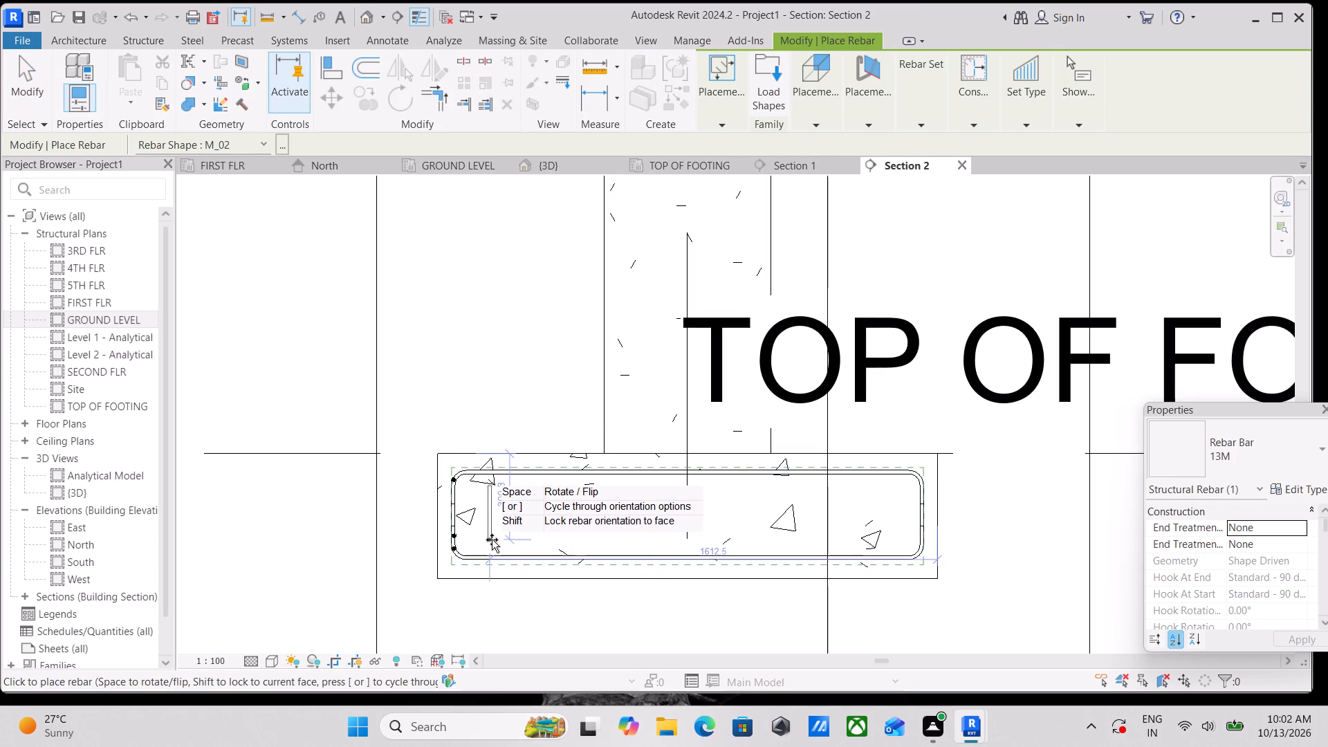
pyautogui.scroll(7, 492, 542)
pyautogui.scroll(1, 433, 547)
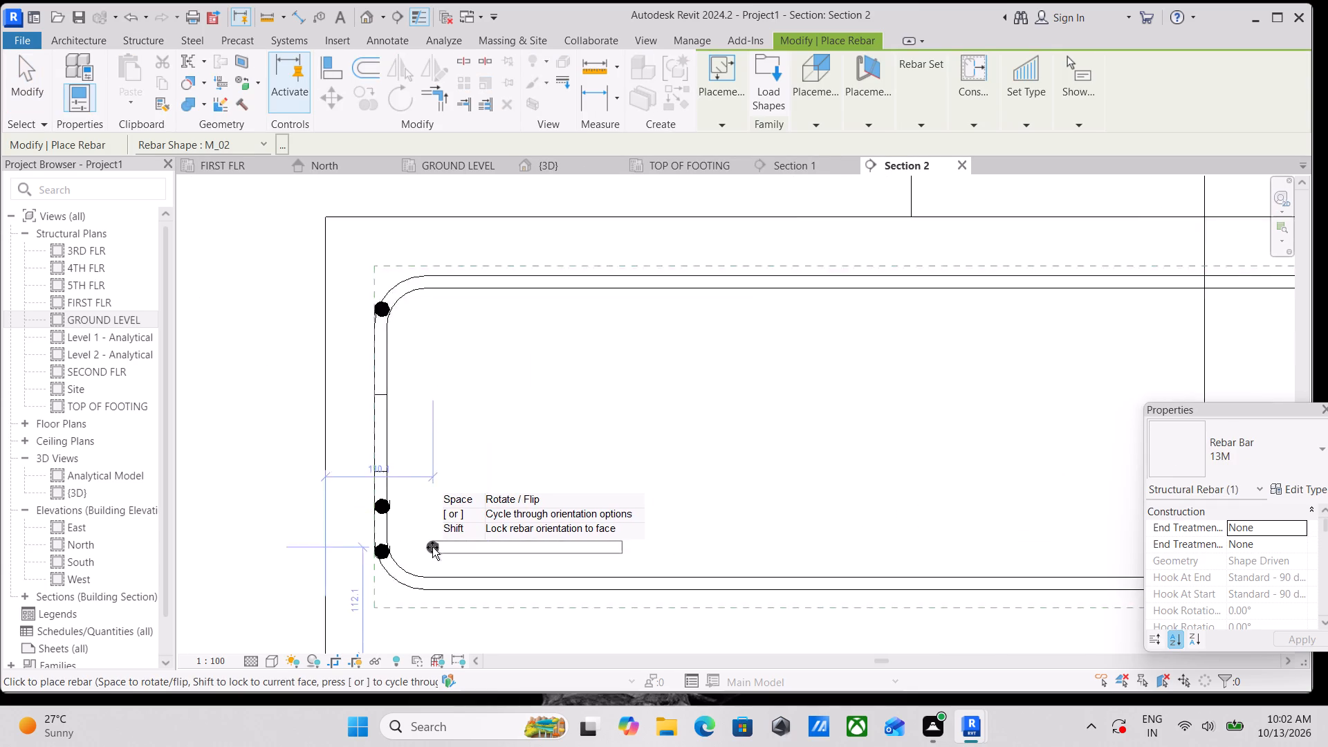
pyautogui.scroll(2, 432, 547)
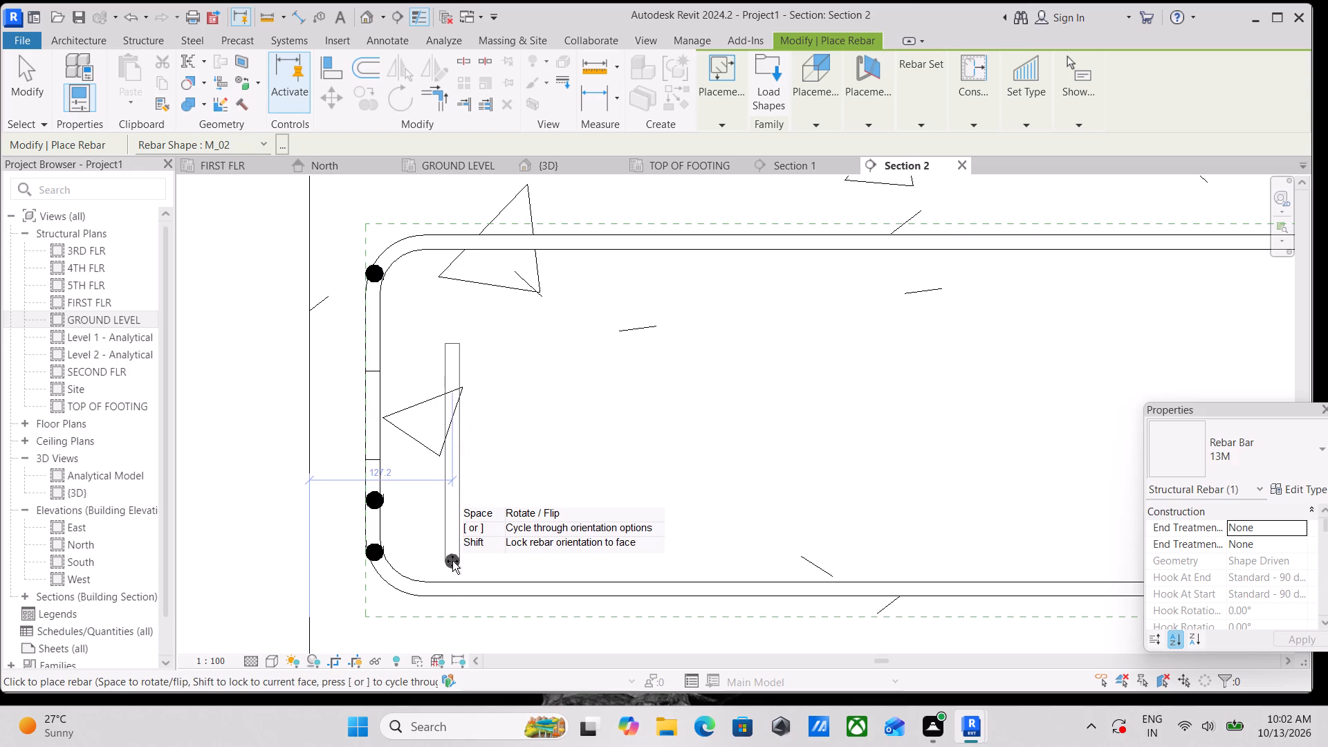
pyautogui.click(426, 555)
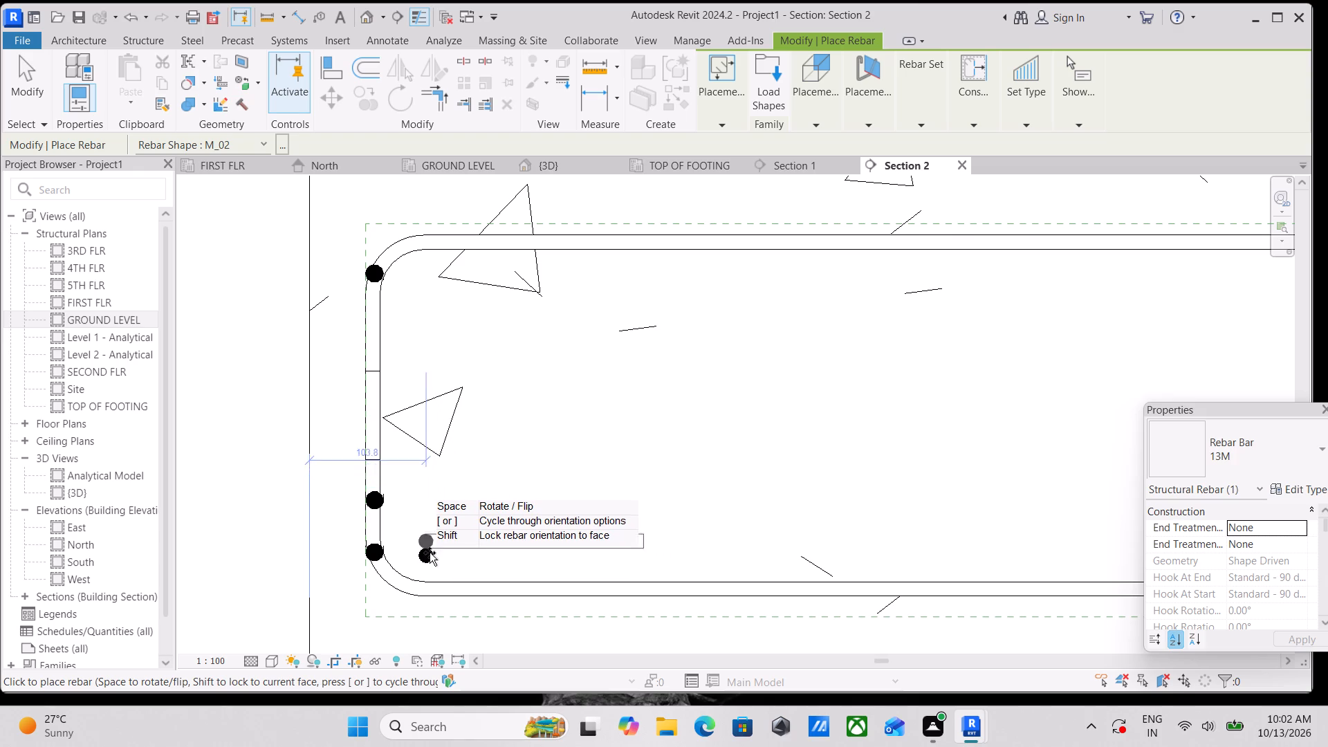
pyautogui.press('Escape')
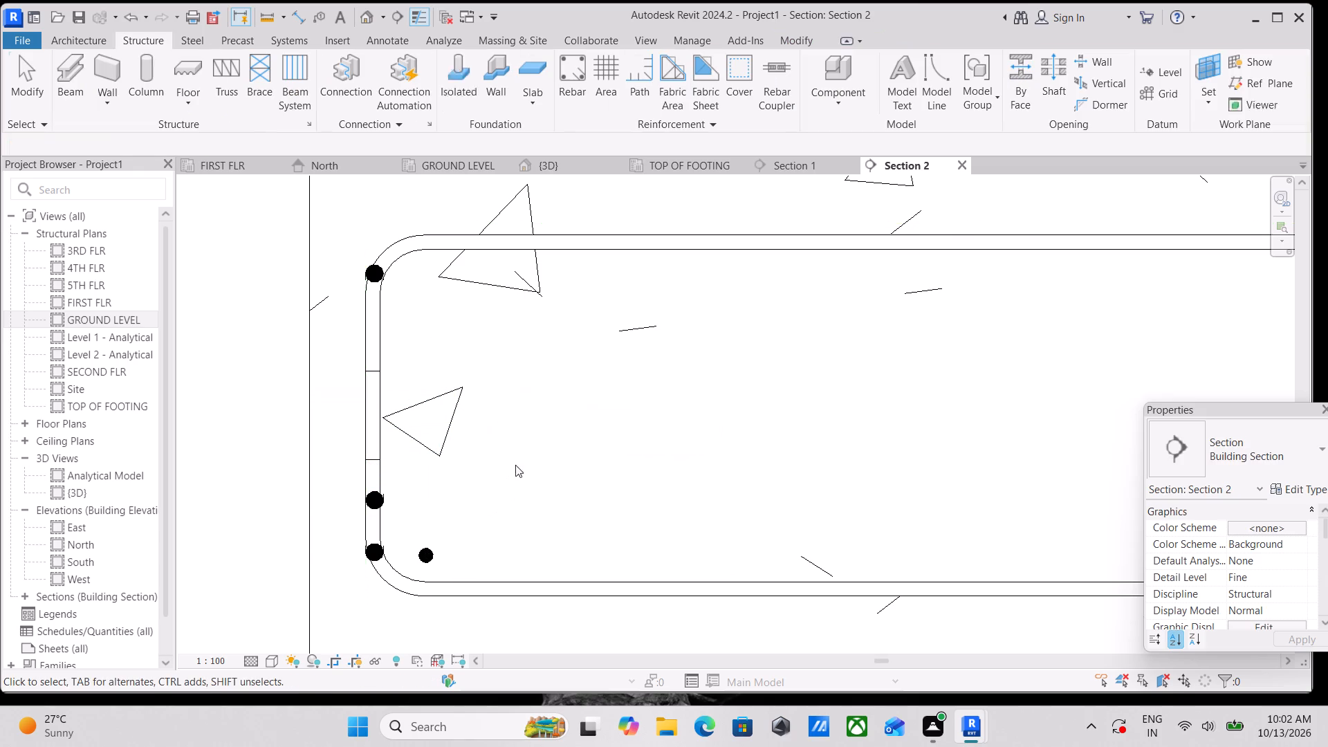
# Set the new bottom bar's layout to Maximum Spacing with 150 mm spacing so it repeats along the footing.
pyautogui.click(427, 557)
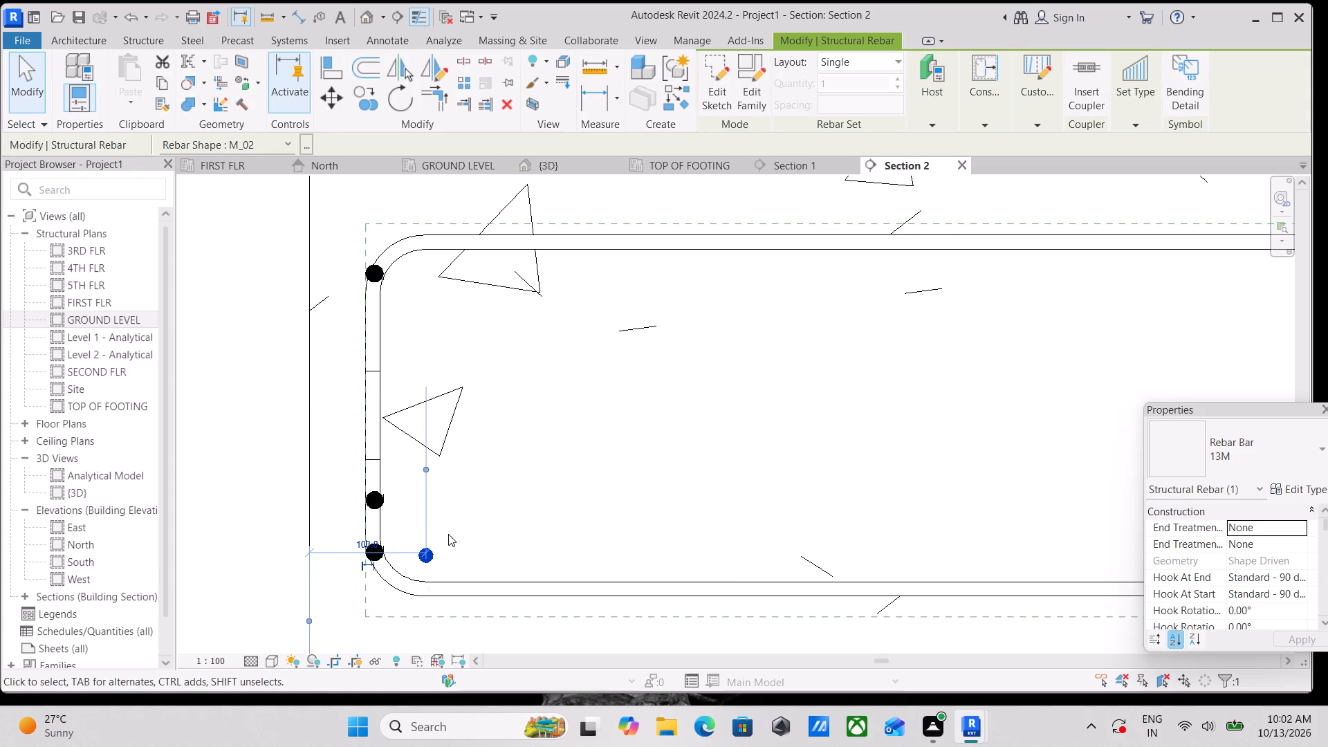
pyautogui.press('space')
pyautogui.click(867, 67)
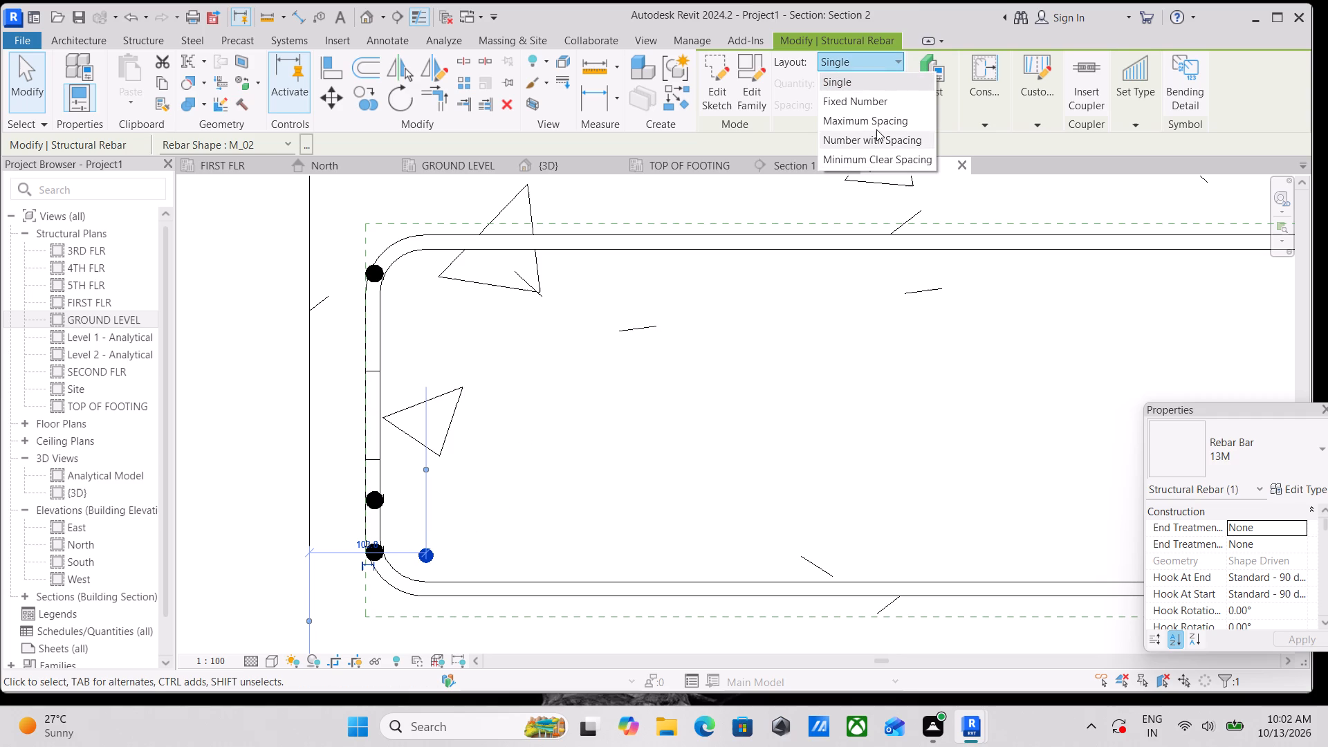
pyautogui.click(876, 120)
pyautogui.moveTo(866, 105); pyautogui.dragTo(796, 101)
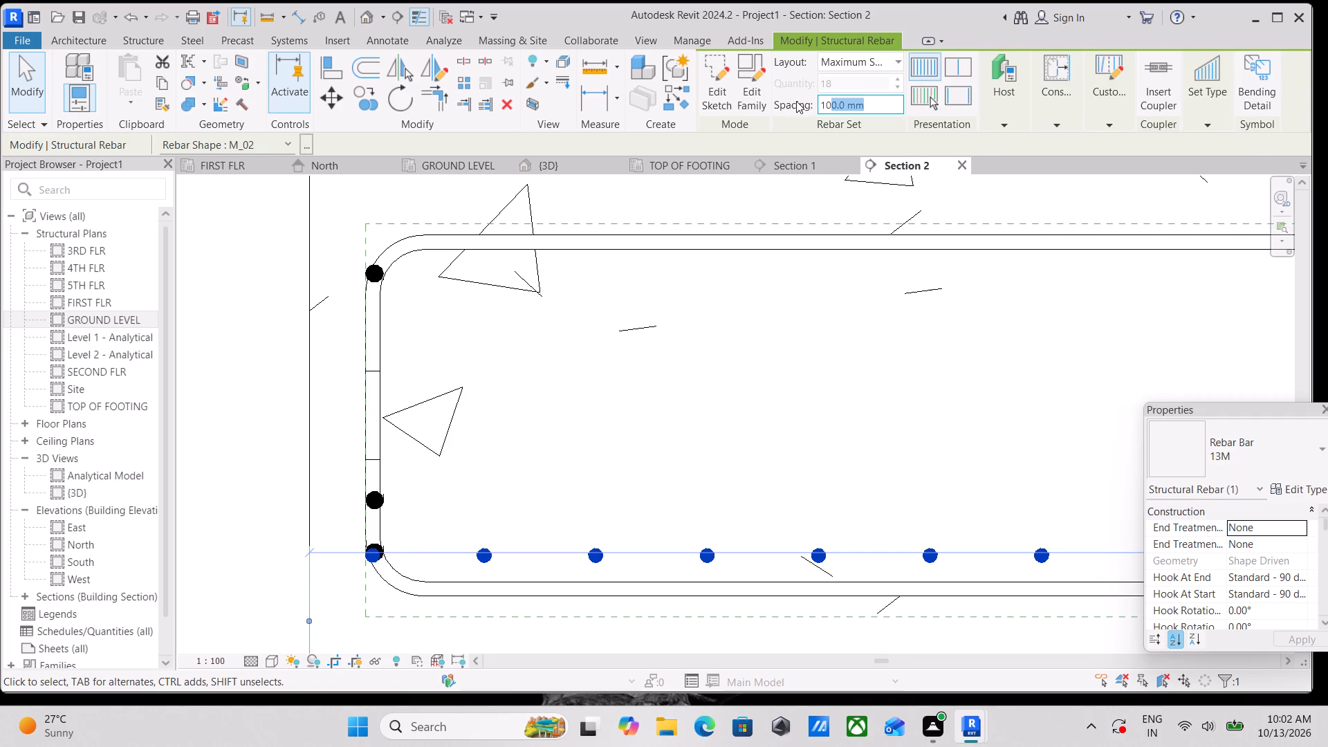
pyautogui.moveTo(796, 101); pyautogui.dragTo(770, 102)
pyautogui.write('150MM')
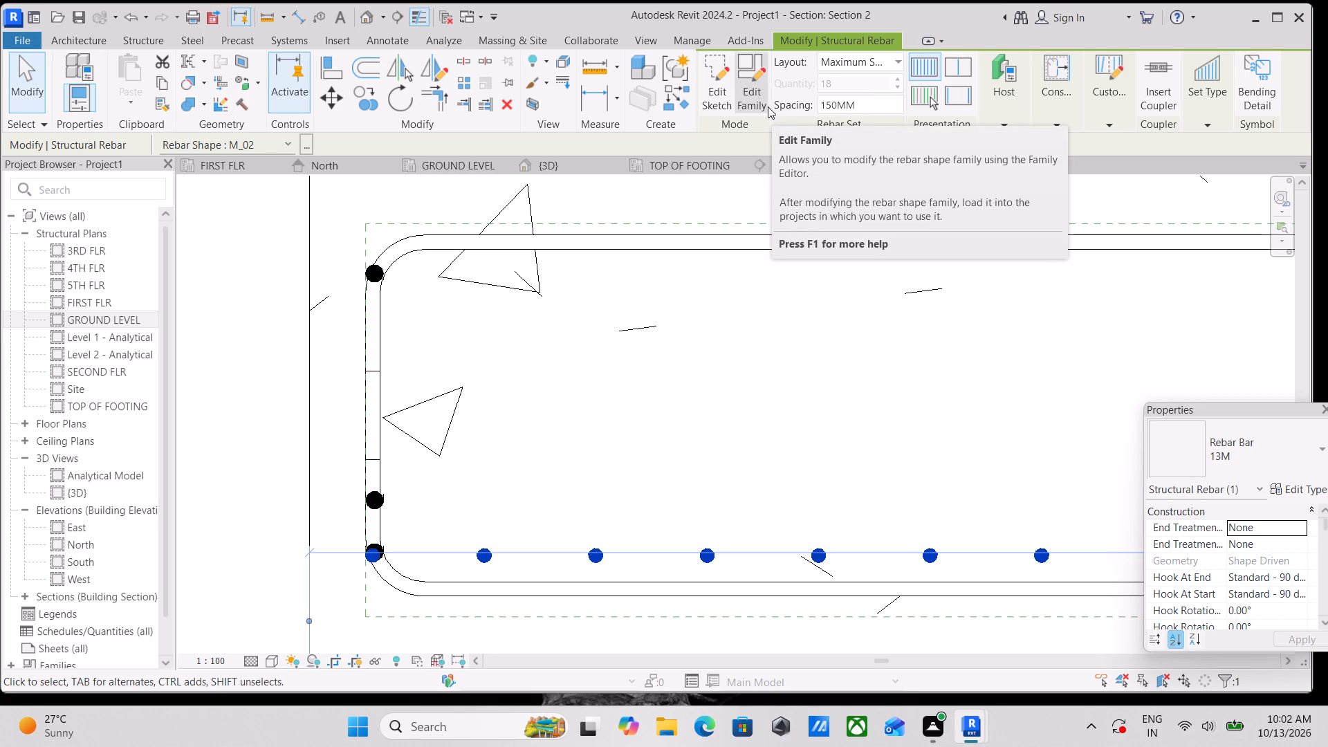
pyautogui.press('Return')
# Open the view visibility states of the new bottom 13M rebar set.
pyautogui.scroll(-2, 1230, 638)
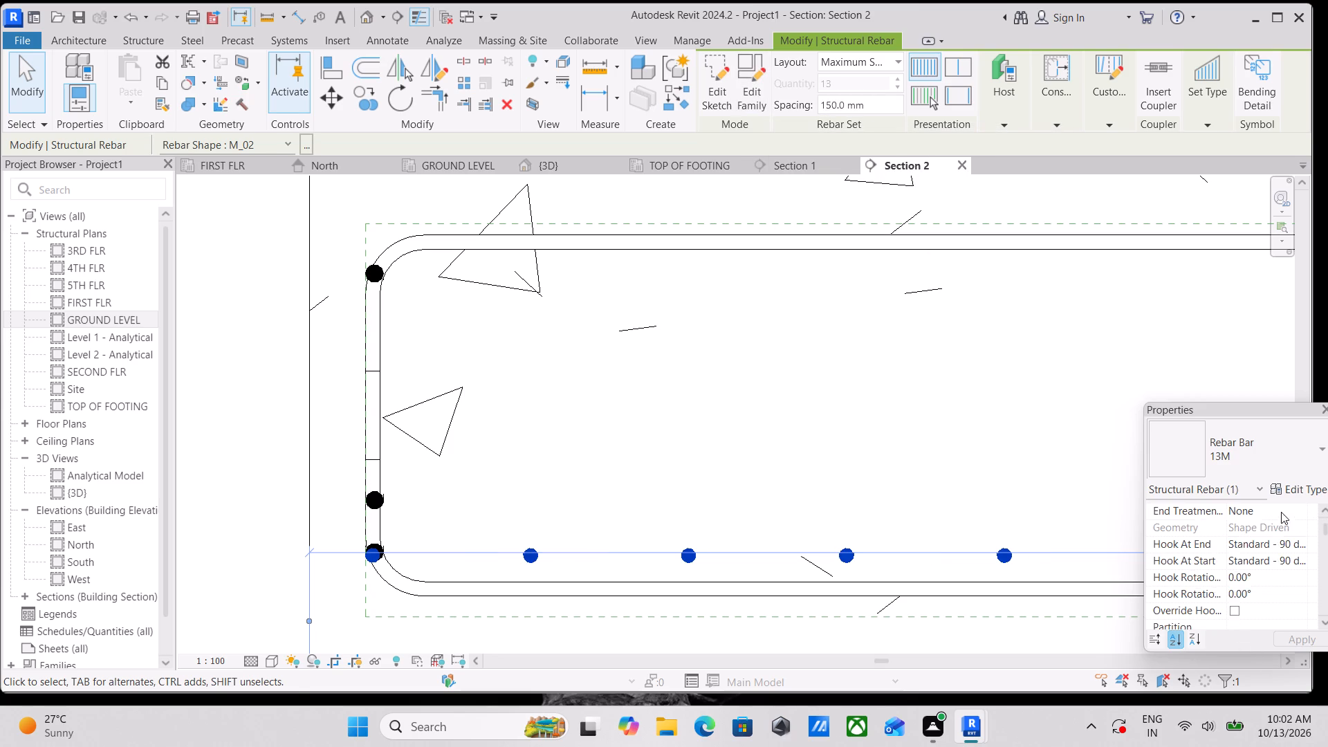
pyautogui.scroll(-1, 1281, 512)
pyautogui.scroll(2, 1260, 549)
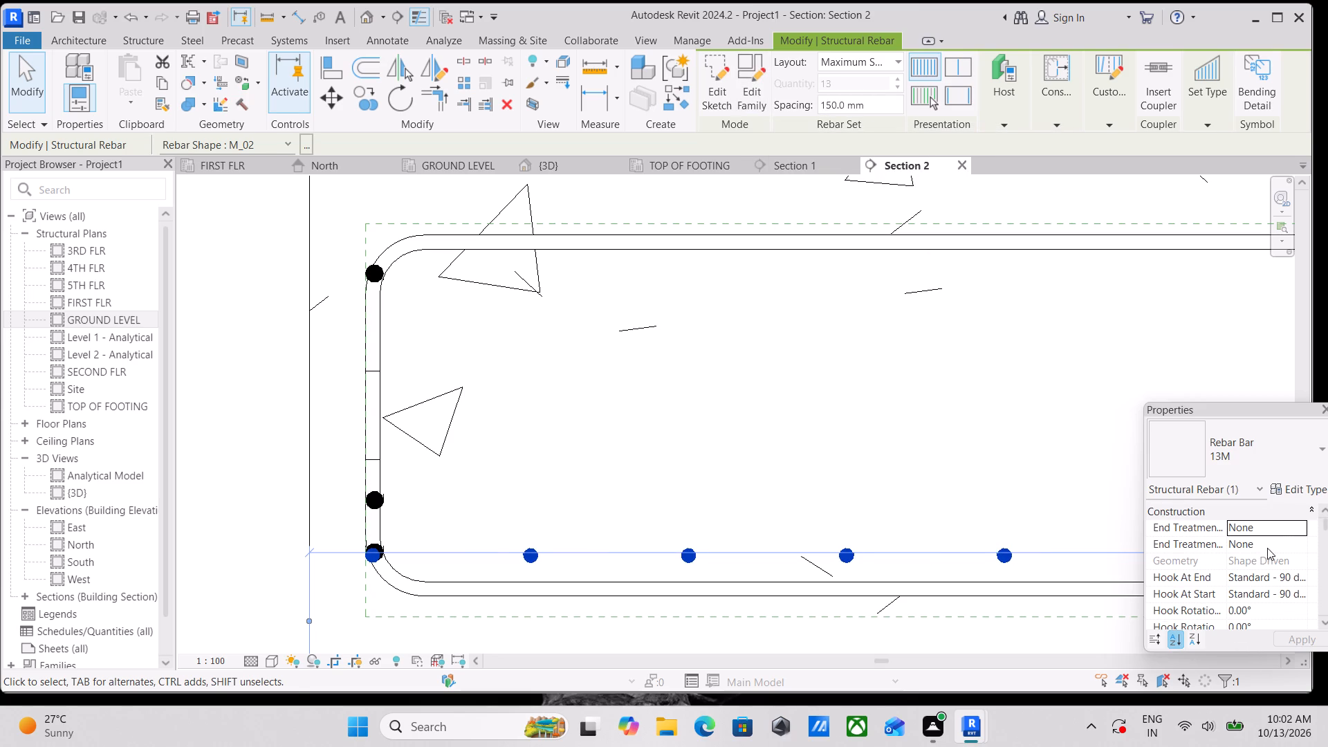
pyautogui.scroll(-1, 1275, 537)
pyautogui.scroll(2, 1255, 549)
pyautogui.press('Escape')
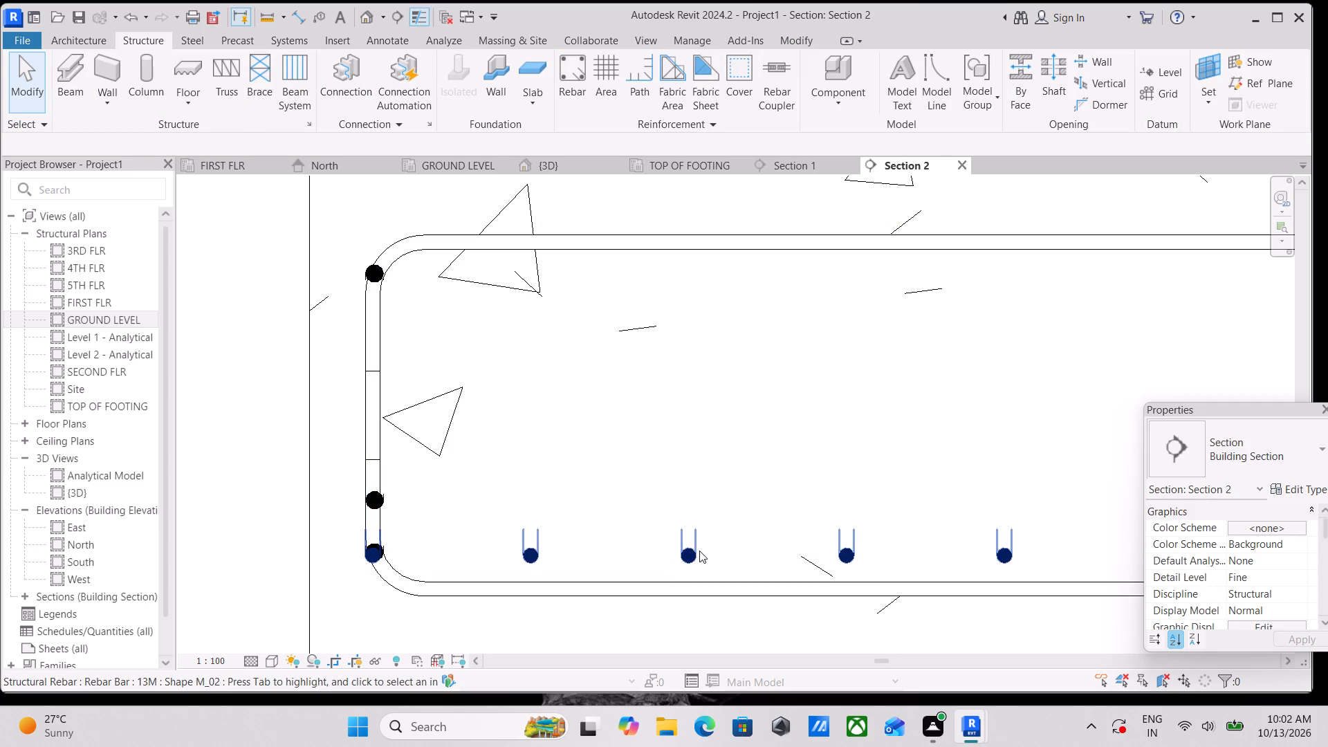
pyautogui.click(700, 550)
pyautogui.scroll(-2, 1285, 543)
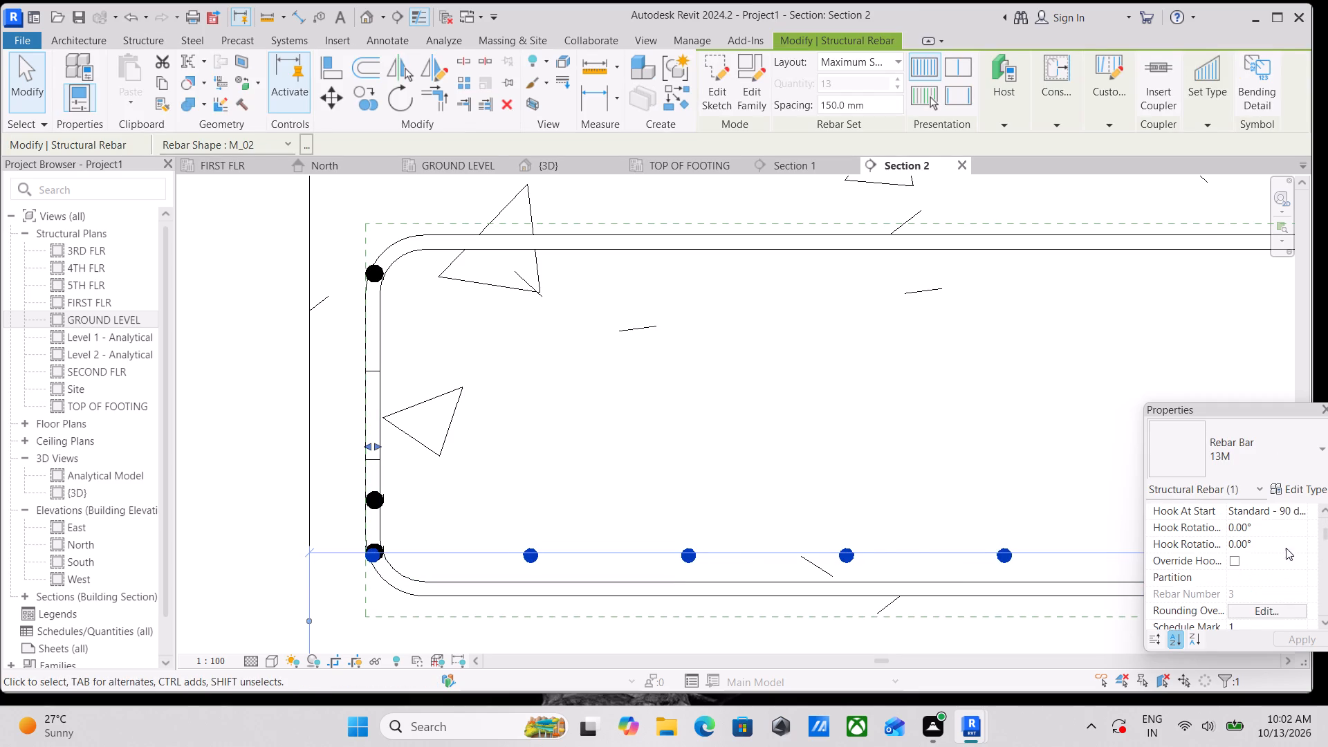
pyautogui.scroll(-5, 1264, 592)
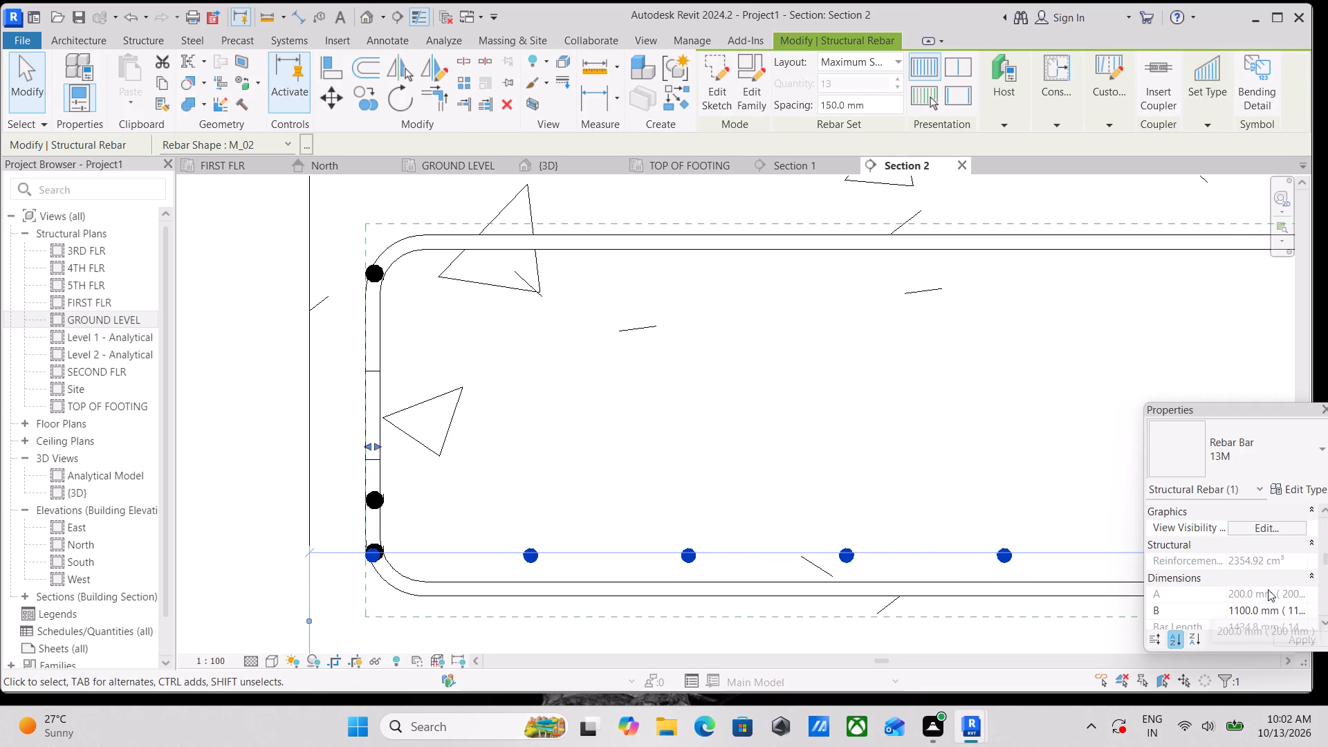
pyautogui.click(1260, 524)
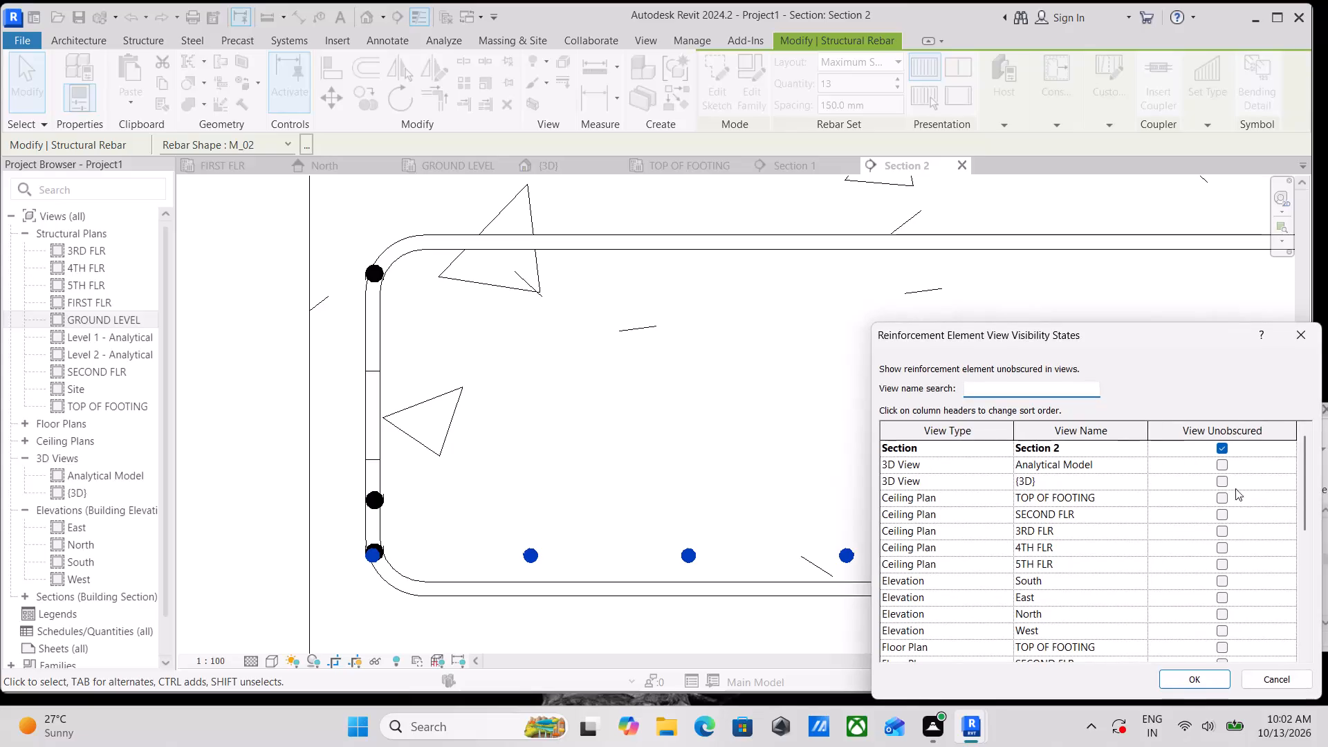
# Show the selected 1100 mm U-bar set unobscured in the {3D} view as well.
pyautogui.click(1221, 483)
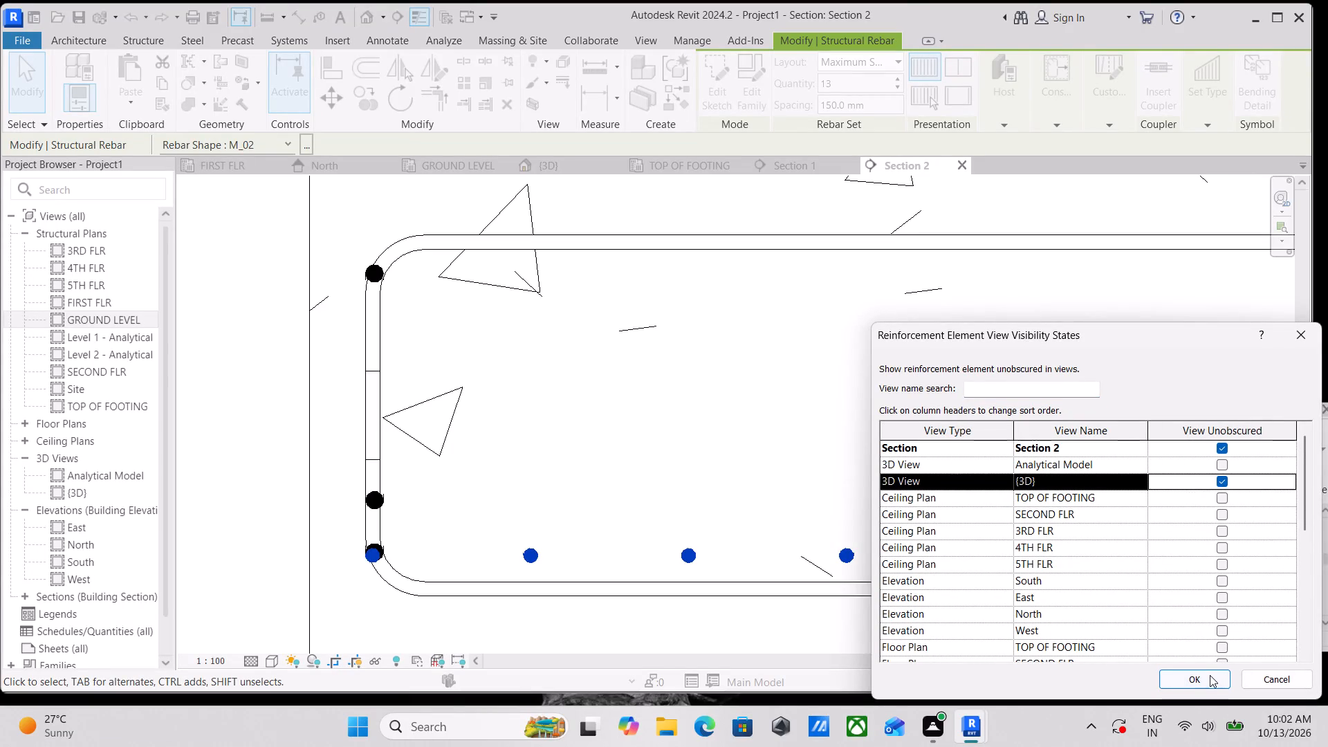
pyautogui.click(1210, 676)
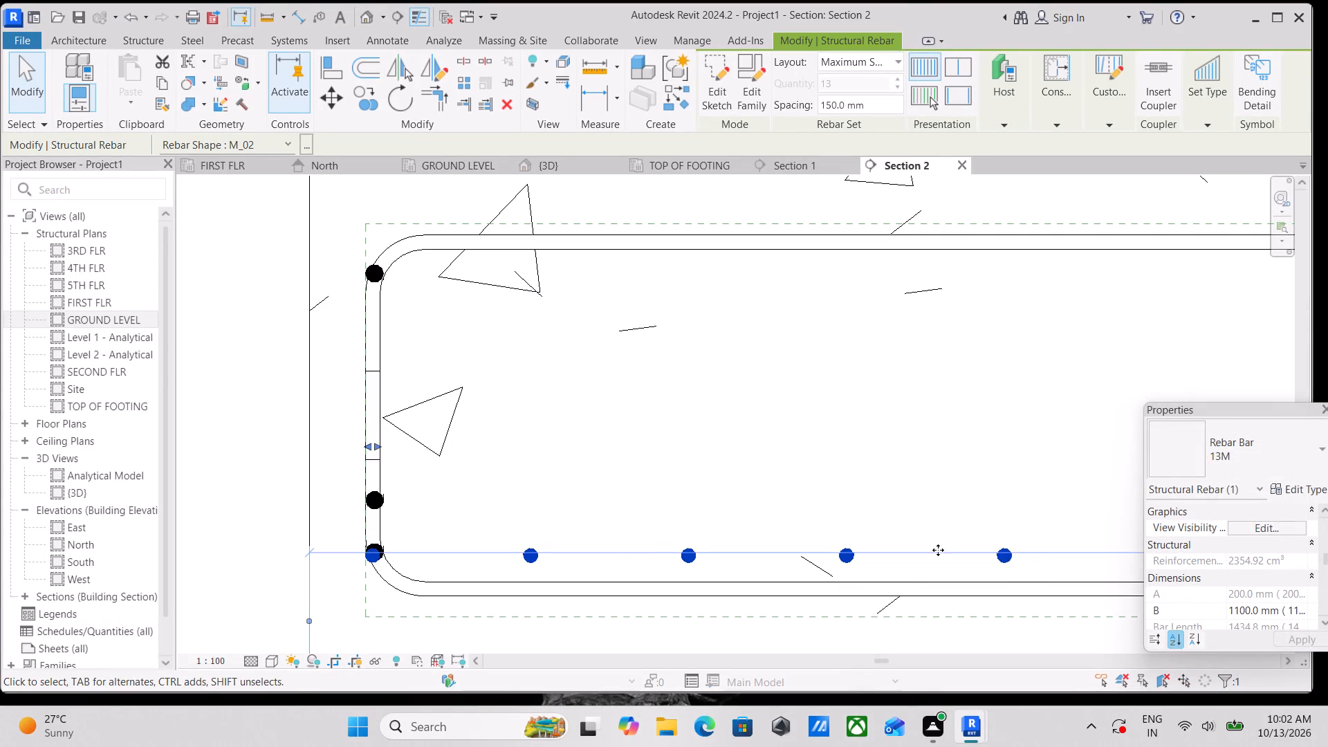
# Pull the right end of the 1100 mm U-bar set's distribution inward, clear of the long bars' bend in Section 2.
pyautogui.click(367, 557)
pyautogui.scroll(3, 374, 558)
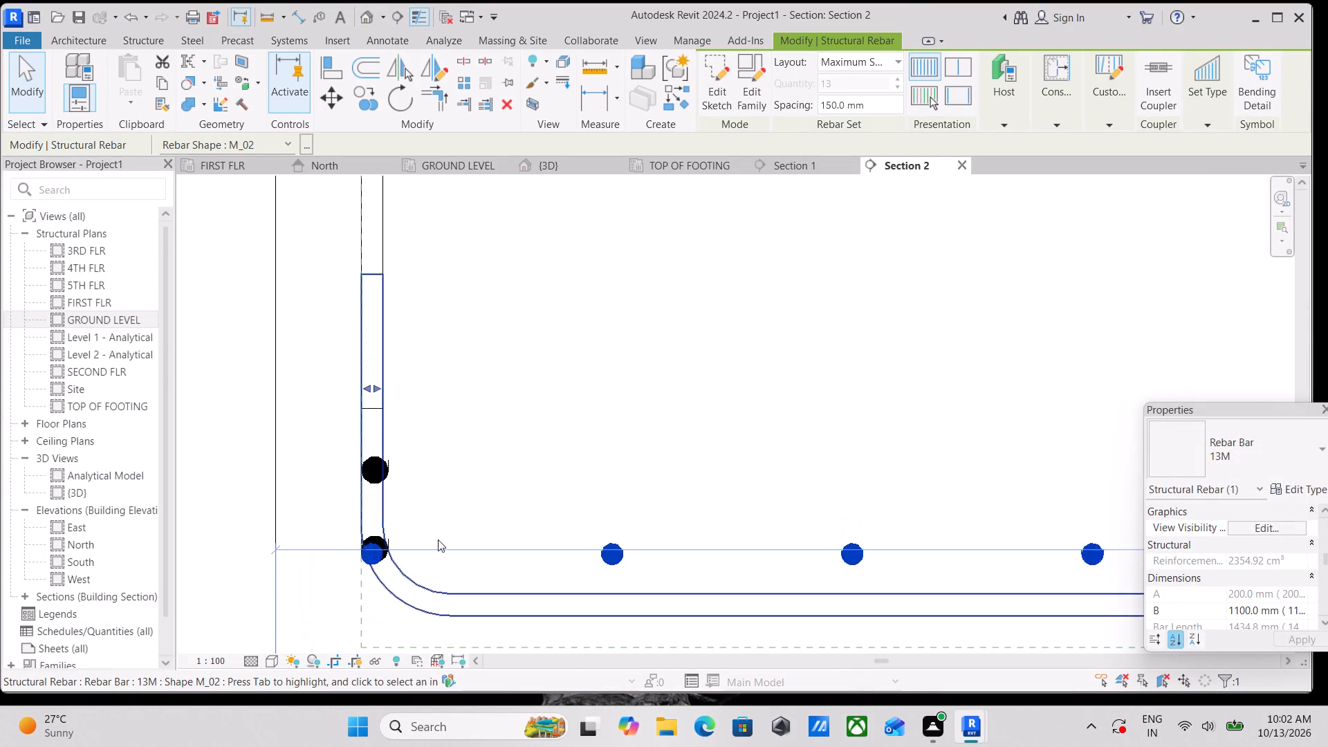
pyautogui.scroll(-7, 489, 506)
pyautogui.moveTo(658, 456); pyautogui.dragTo(286, 512, button='middle')
pyautogui.moveTo(704, 499); pyautogui.dragTo(456, 492, button='middle')
pyautogui.scroll(2, 1110, 569)
pyautogui.scroll(3, 895, 556)
pyautogui.click(762, 549)
pyautogui.scroll(-2, 784, 548)
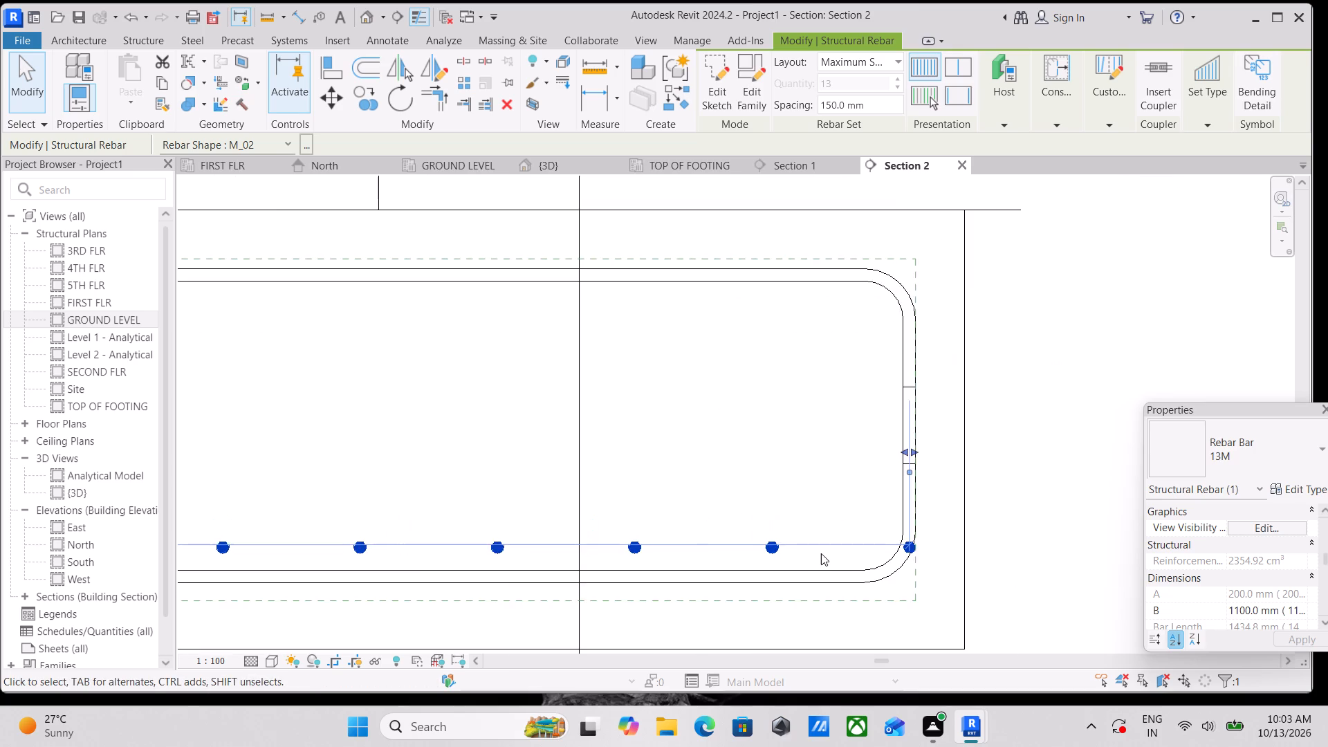
pyautogui.scroll(-1, 821, 553)
pyautogui.moveTo(821, 553); pyautogui.dragTo(984, 541, button='middle')
pyautogui.scroll(-3, 859, 558)
pyautogui.moveTo(977, 484); pyautogui.dragTo(959, 486)
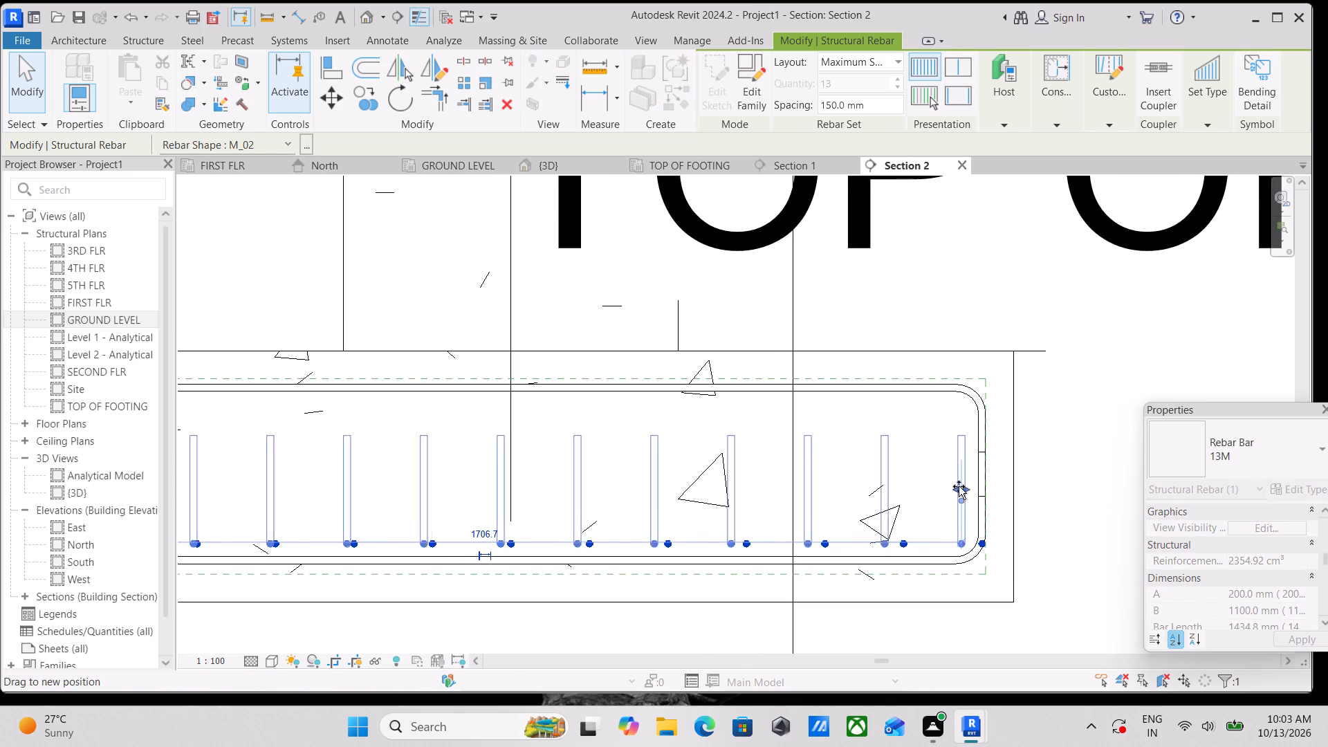
pyautogui.moveTo(959, 486); pyautogui.dragTo(945, 486)
# Pull the left end of the 1100 mm U-bar set's distribution inward, clear of the long bars' bend.
pyautogui.scroll(-2, 954, 486)
pyautogui.moveTo(947, 504); pyautogui.dragTo(1168, 479, button='middle')
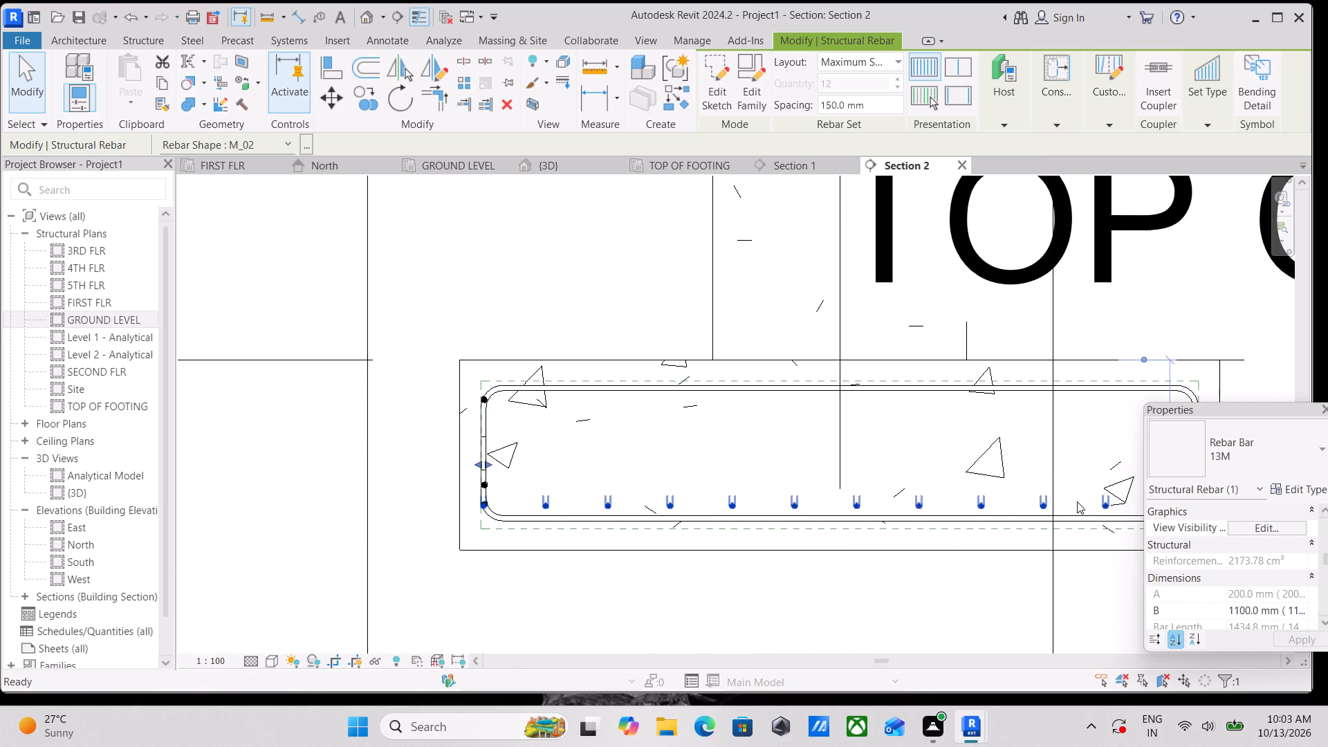
pyautogui.moveTo(929, 506); pyautogui.dragTo(881, 508, button='middle')
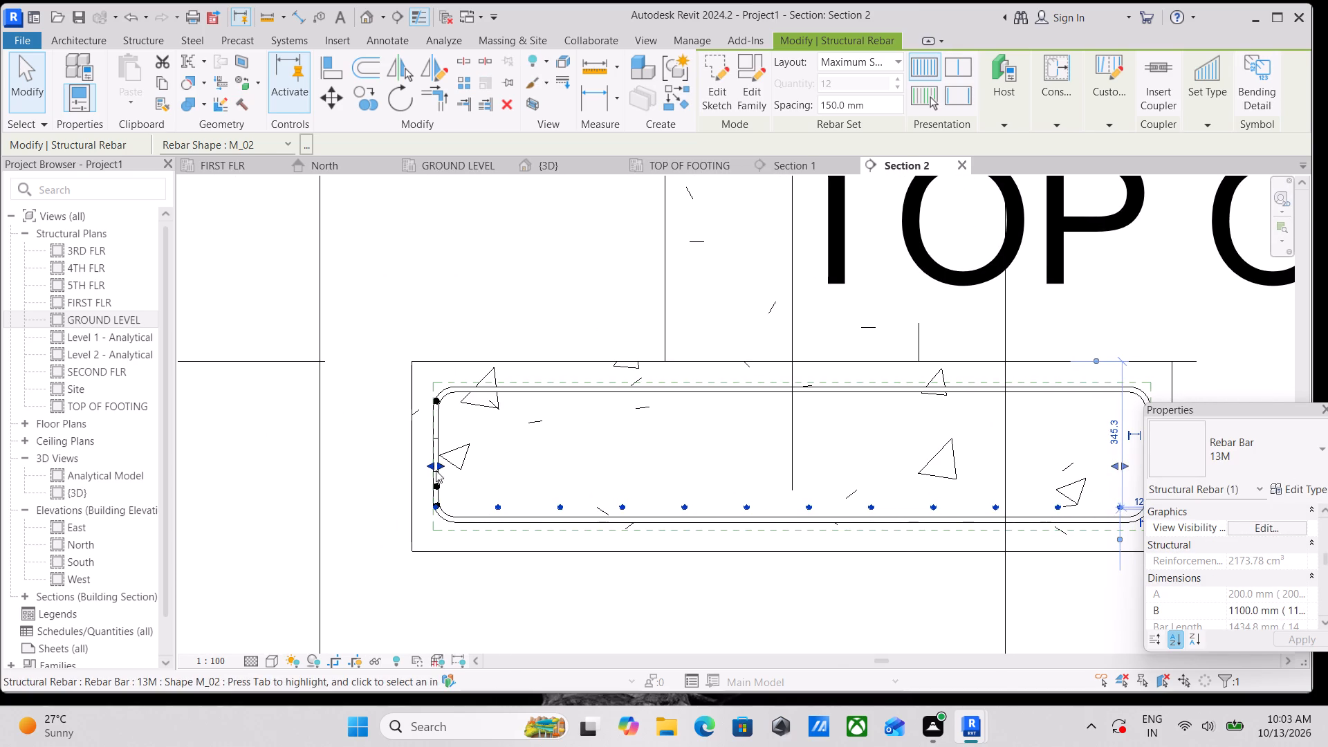
pyautogui.moveTo(436, 468); pyautogui.dragTo(460, 468)
pyautogui.scroll(-2, 591, 461)
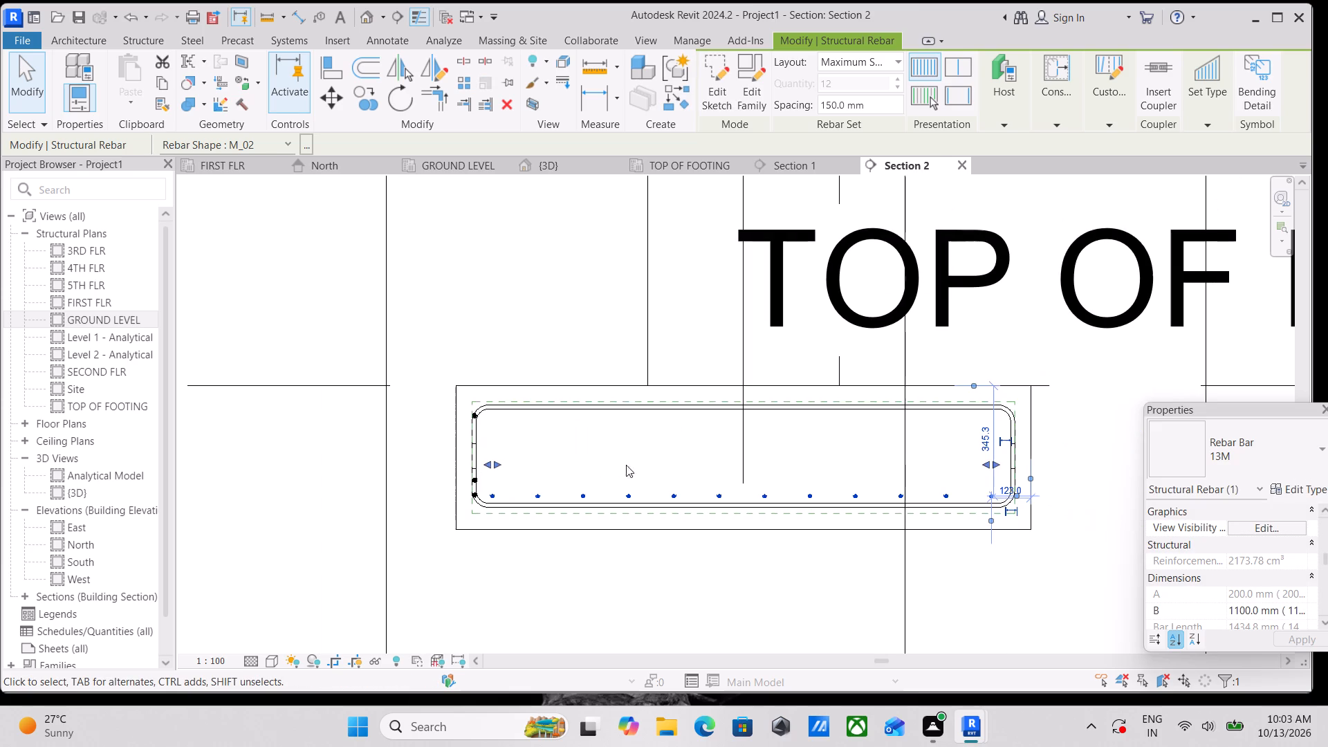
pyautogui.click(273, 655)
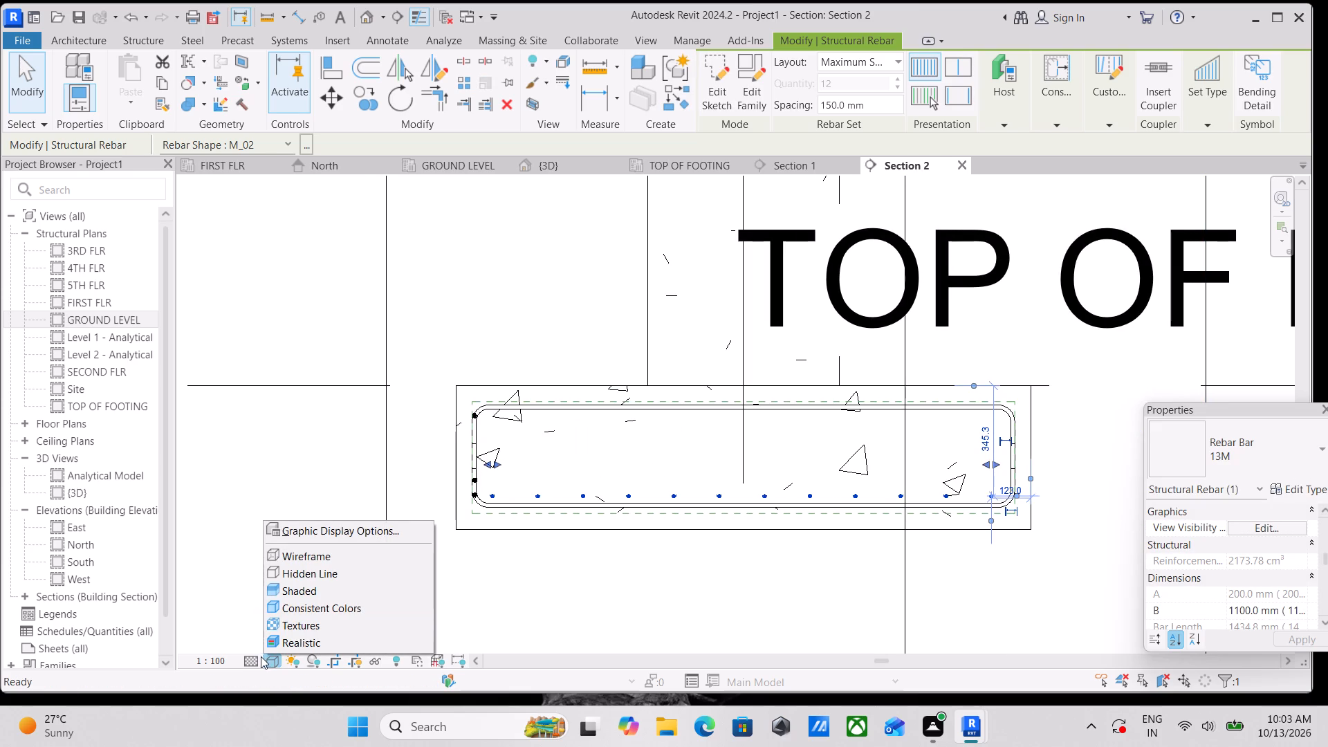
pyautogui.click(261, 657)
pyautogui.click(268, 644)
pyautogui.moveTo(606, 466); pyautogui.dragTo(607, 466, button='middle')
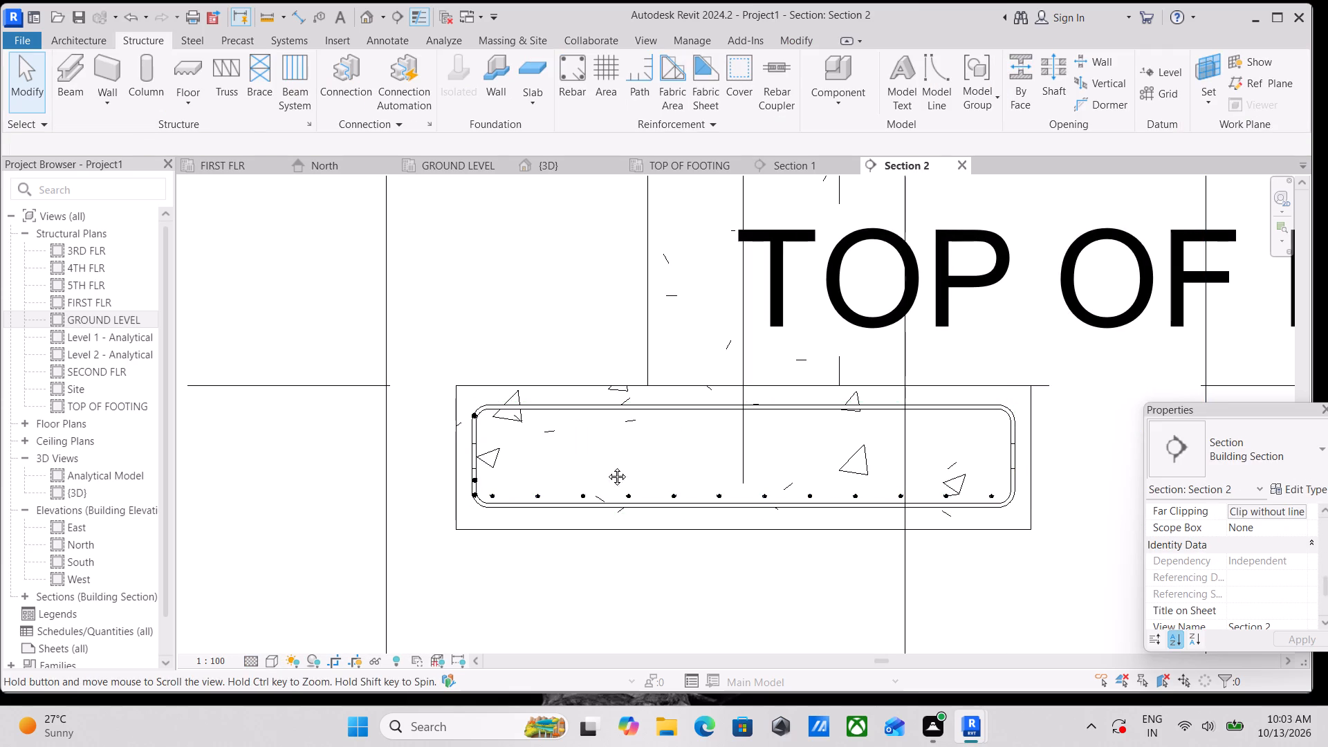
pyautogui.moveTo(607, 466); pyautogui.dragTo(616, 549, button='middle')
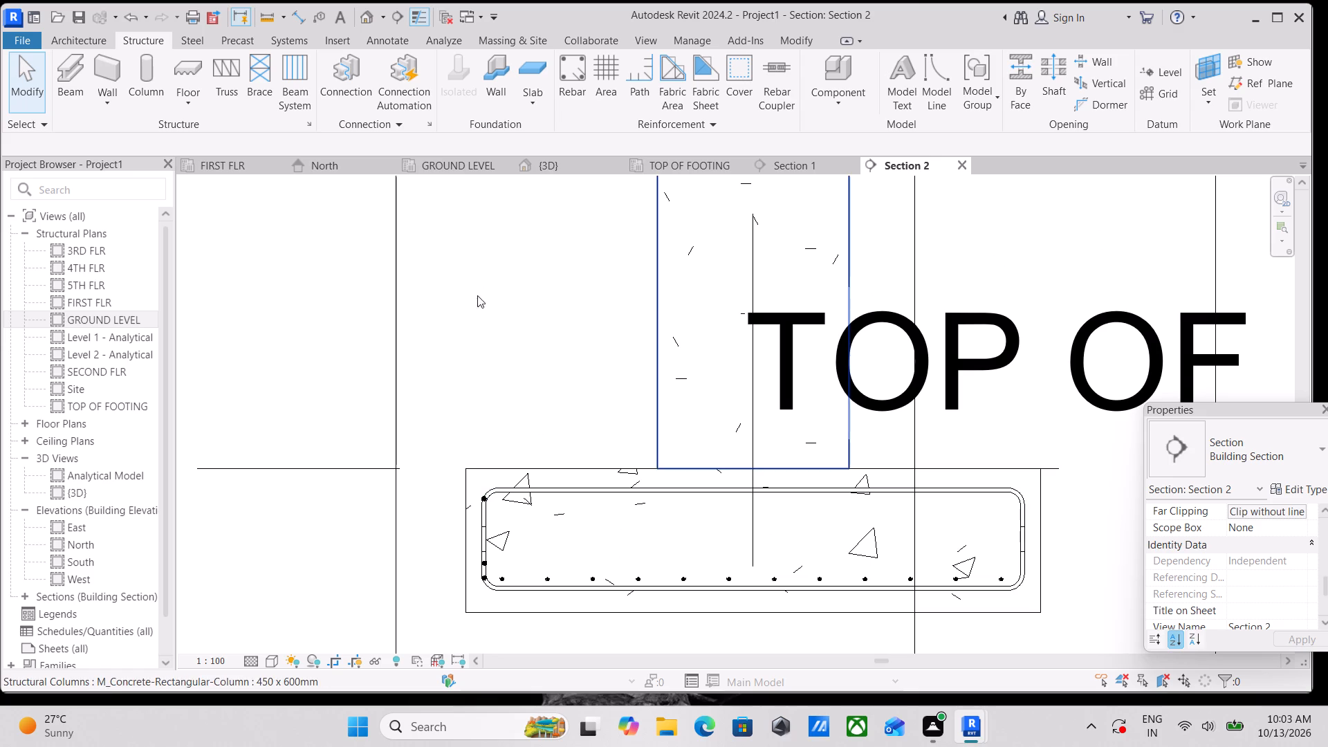
# In the {3D} view, look from the right side and nudge the 1700 mm bottom U-bar set upward five times.
pyautogui.click(574, 167)
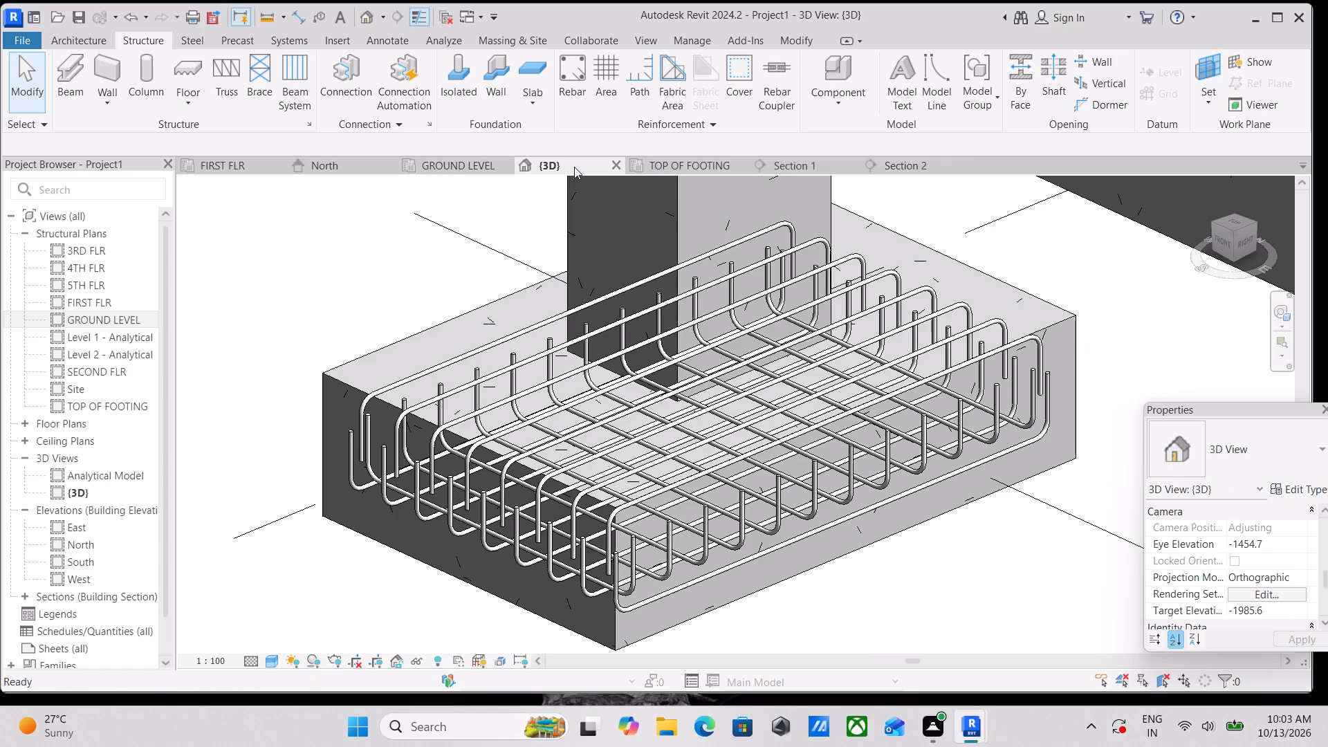
pyautogui.keyDown('shift'); pyautogui.moveTo(719, 569); pyautogui.dragTo(730, 542, button='middle'); pyautogui.keyUp('shift')
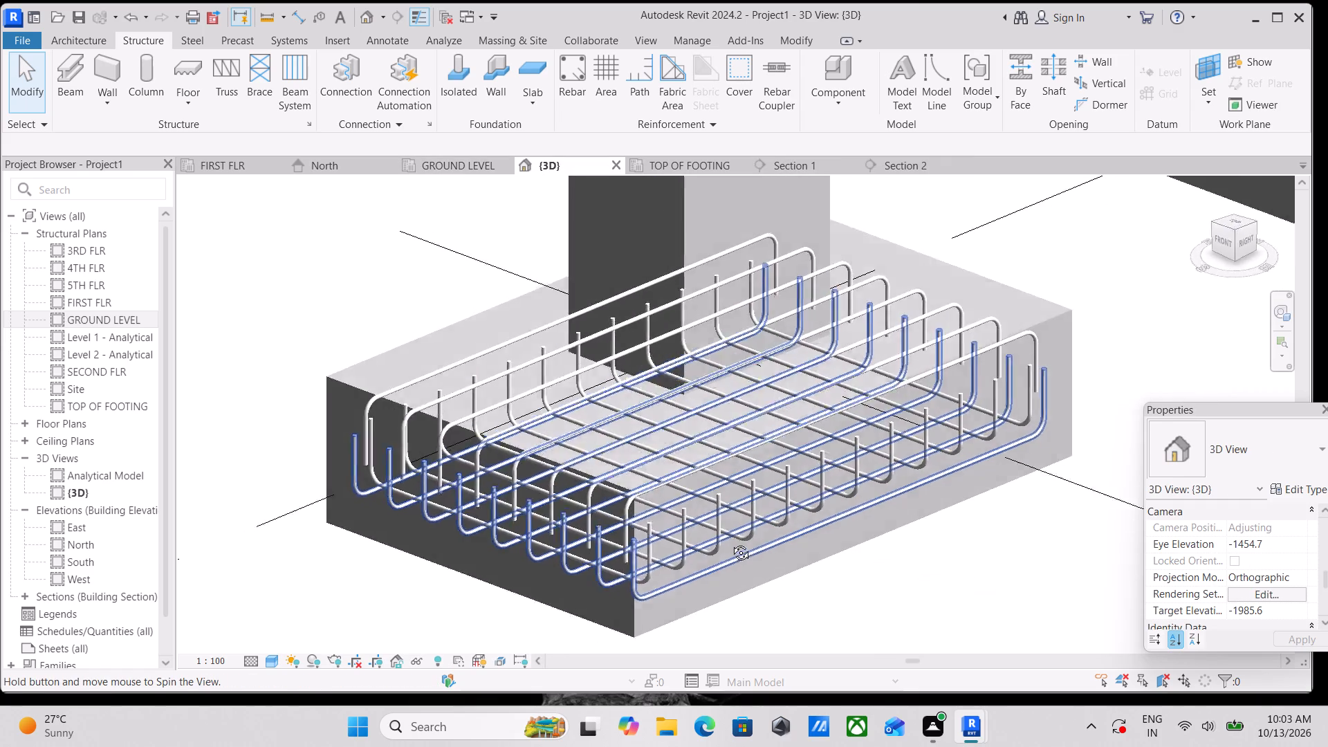
pyautogui.keyDown('shift'); pyautogui.moveTo(730, 542); pyautogui.dragTo(627, 501, button='middle'); pyautogui.keyUp('shift')
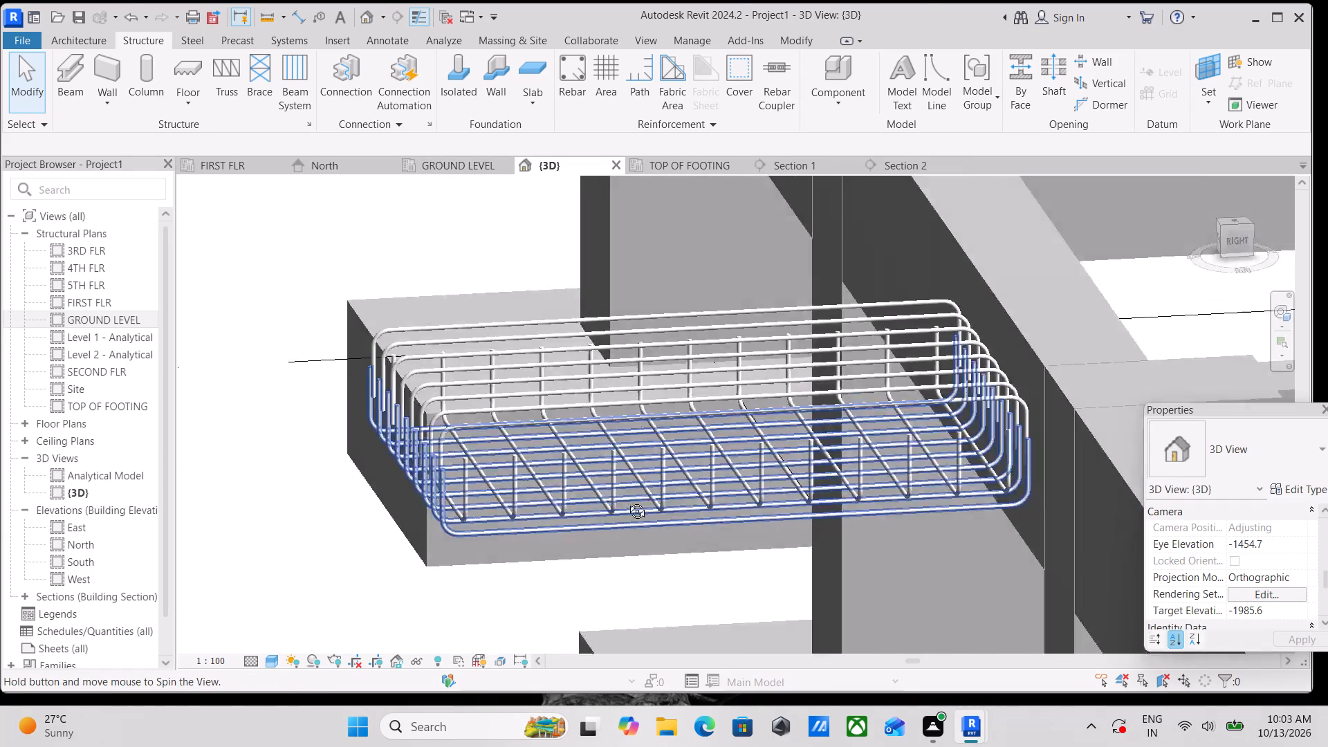
pyautogui.keyDown('shift'); pyautogui.moveTo(627, 501); pyautogui.dragTo(626, 432, button='middle'); pyautogui.keyUp('shift')
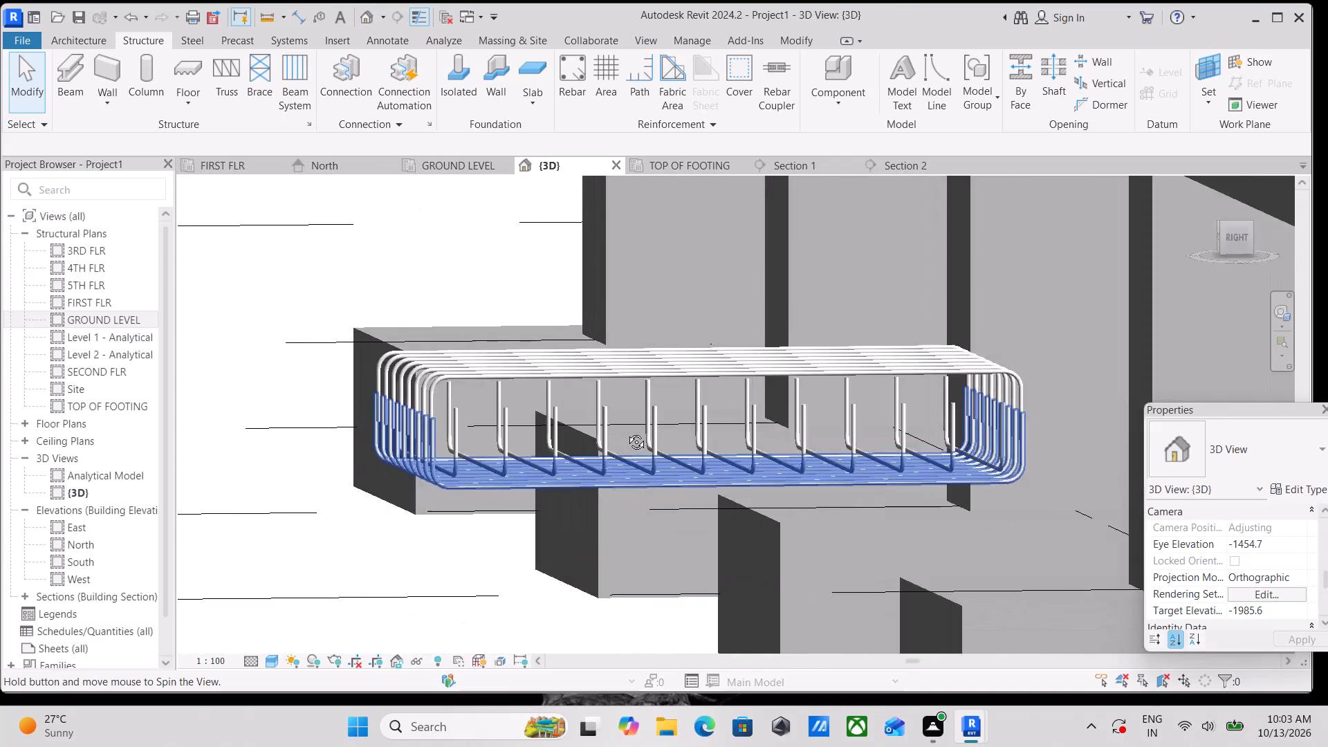
pyautogui.keyDown('shift'); pyautogui.moveTo(626, 432); pyautogui.dragTo(620, 427, button='middle'); pyautogui.keyUp('shift')
pyautogui.scroll(2, 588, 479)
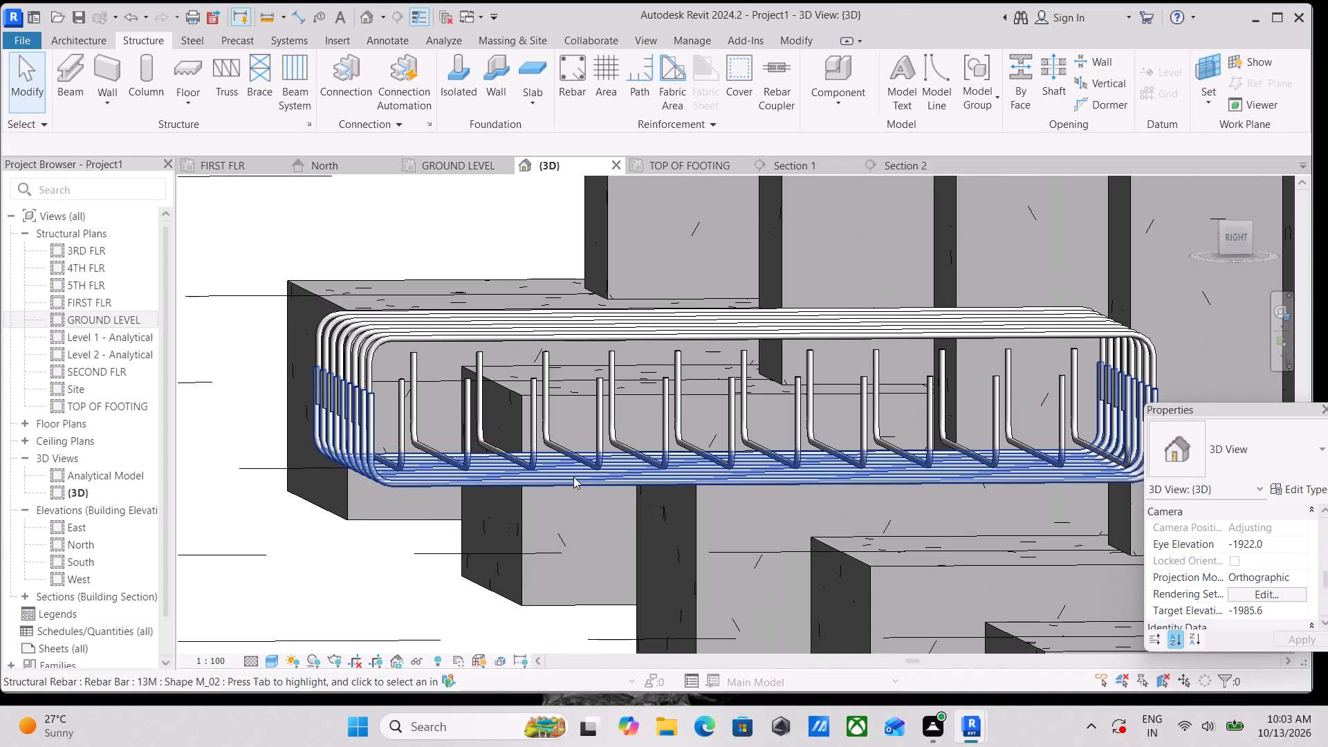
pyautogui.click(573, 477)
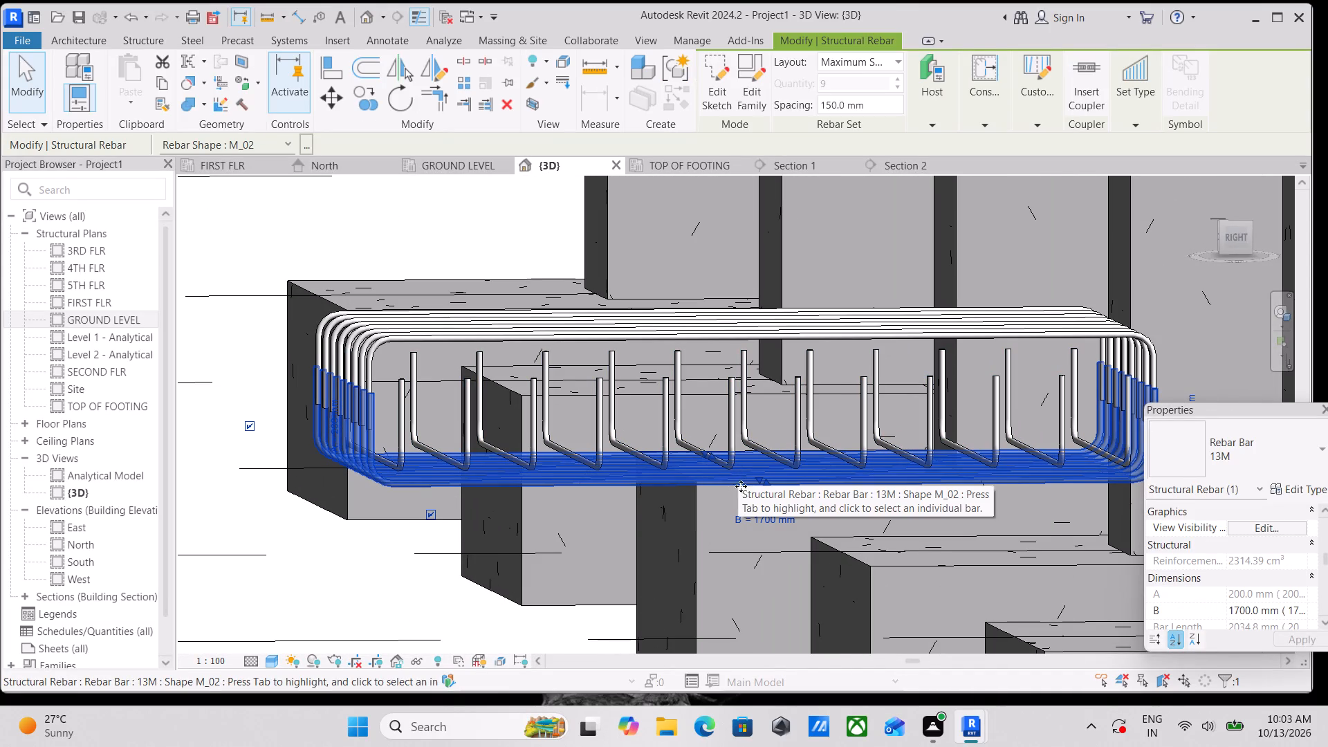
pyautogui.keyDown('shift'); pyautogui.moveTo(753, 482); pyautogui.dragTo(685, 488, button='middle'); pyautogui.keyUp('shift')
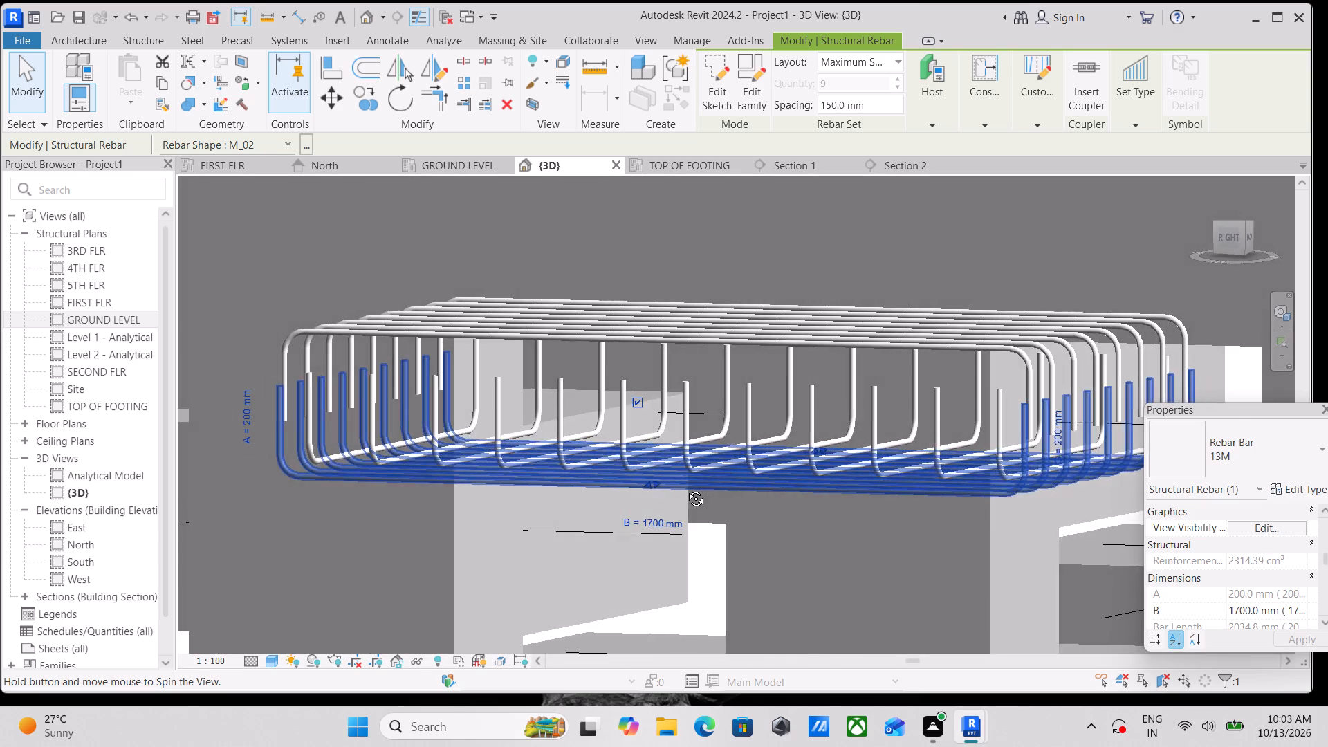
pyautogui.keyDown('shift'); pyautogui.moveTo(685, 488); pyautogui.dragTo(699, 491, button='middle'); pyautogui.keyUp('shift')
pyautogui.scroll(2, 699, 469)
pyautogui.scroll(-1, 705, 479)
pyautogui.moveTo(707, 480); pyautogui.dragTo(714, 482, button='middle')
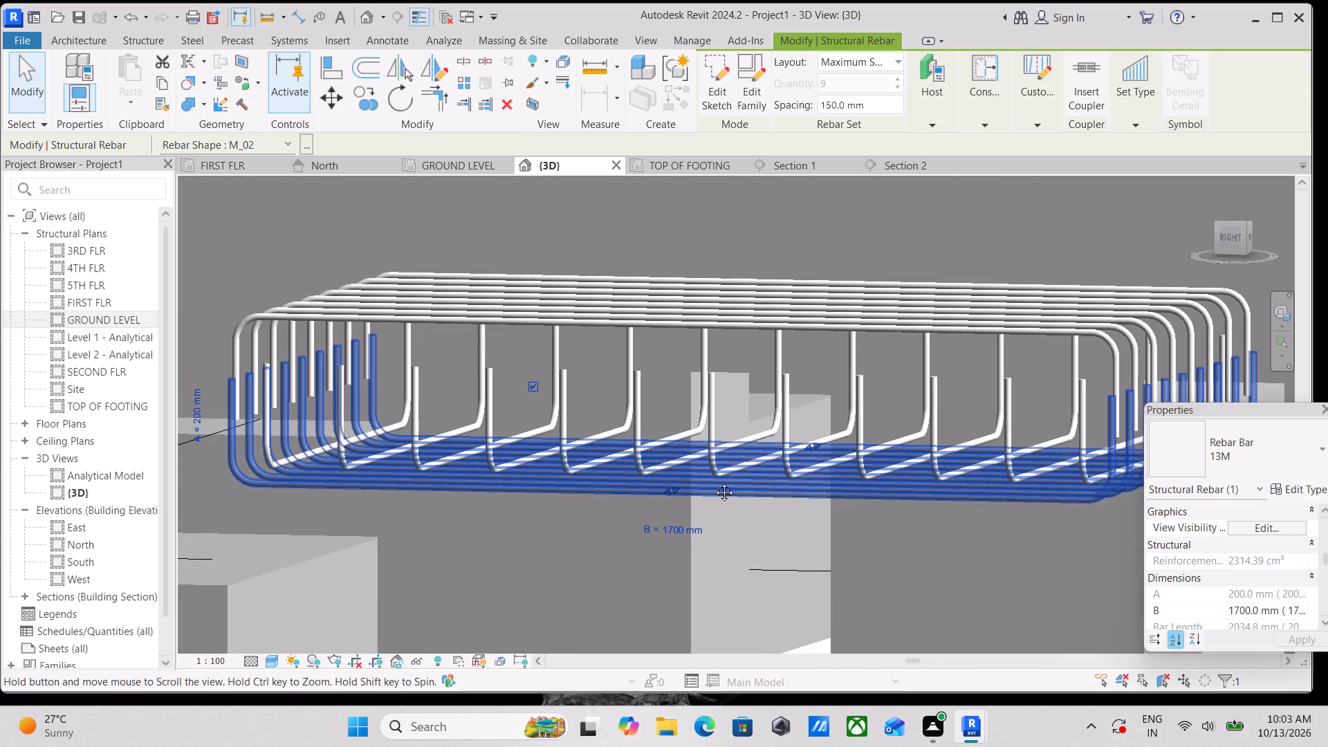
pyautogui.moveTo(714, 482); pyautogui.dragTo(780, 497, button='middle')
pyautogui.click(1234, 238)
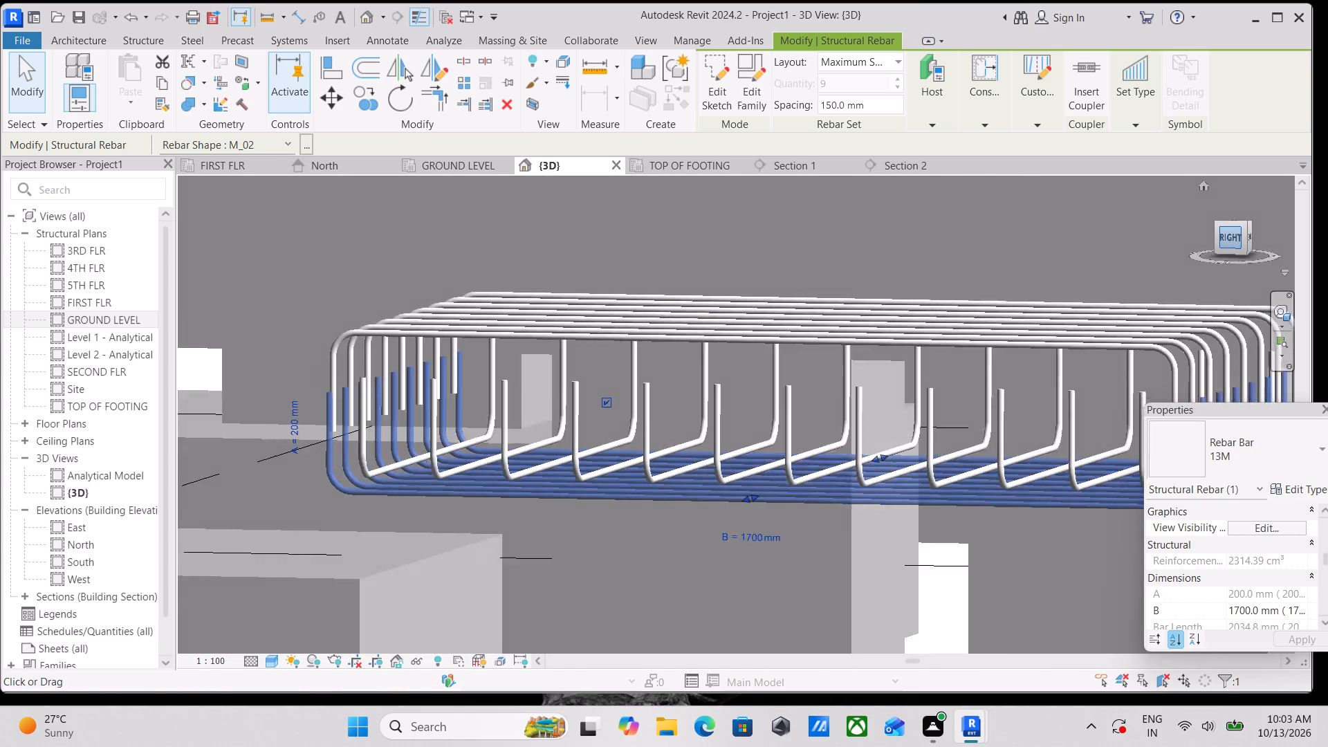
pyautogui.scroll(1, 928, 382)
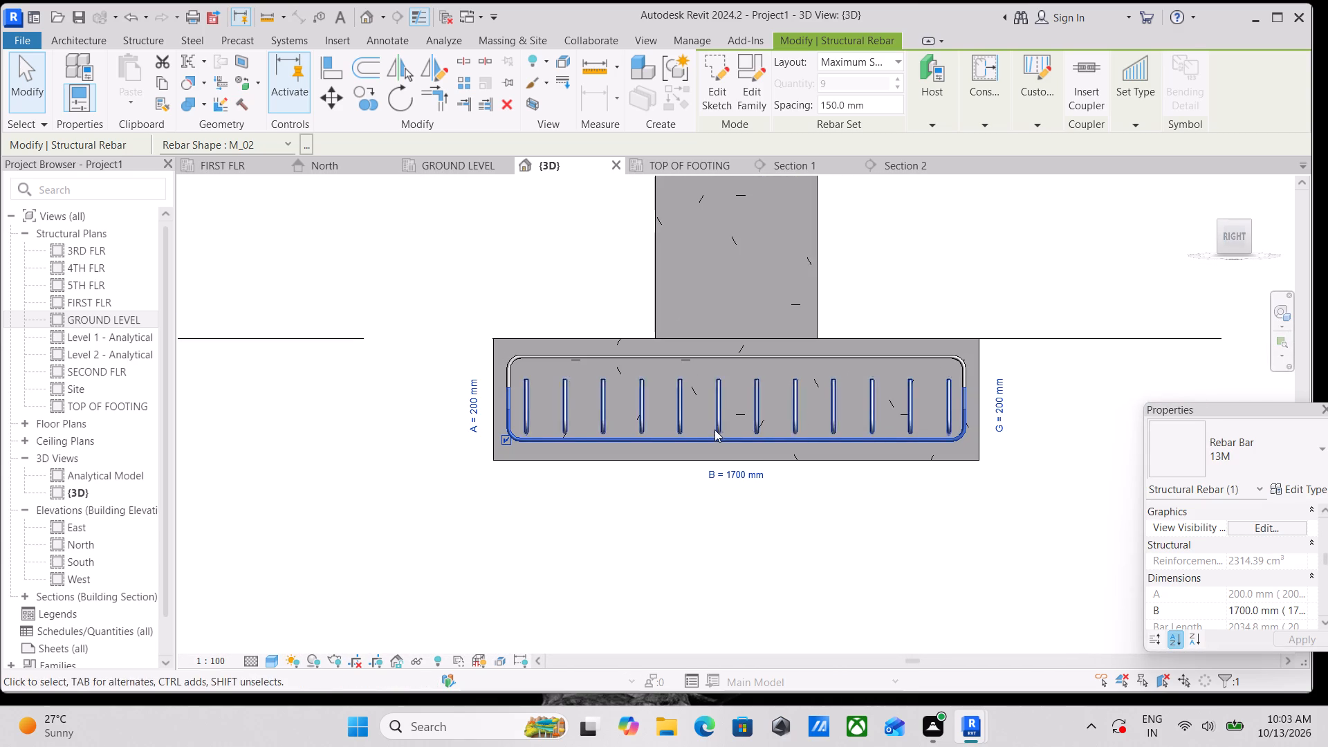
pyautogui.scroll(3, 712, 430)
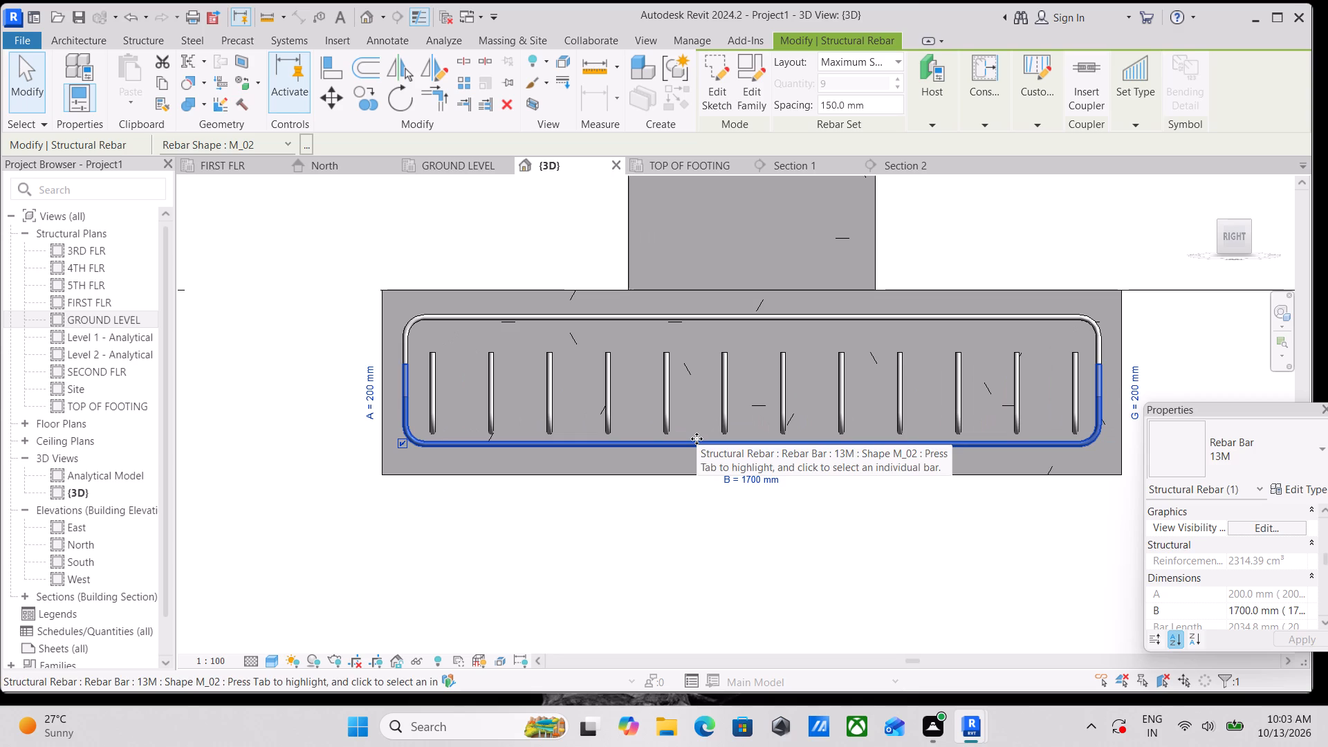
pyautogui.press('Up')
pyautogui.press('Up')
pyautogui.press('Up')
pyautogui.press('Up')
pyautogui.press('Up')
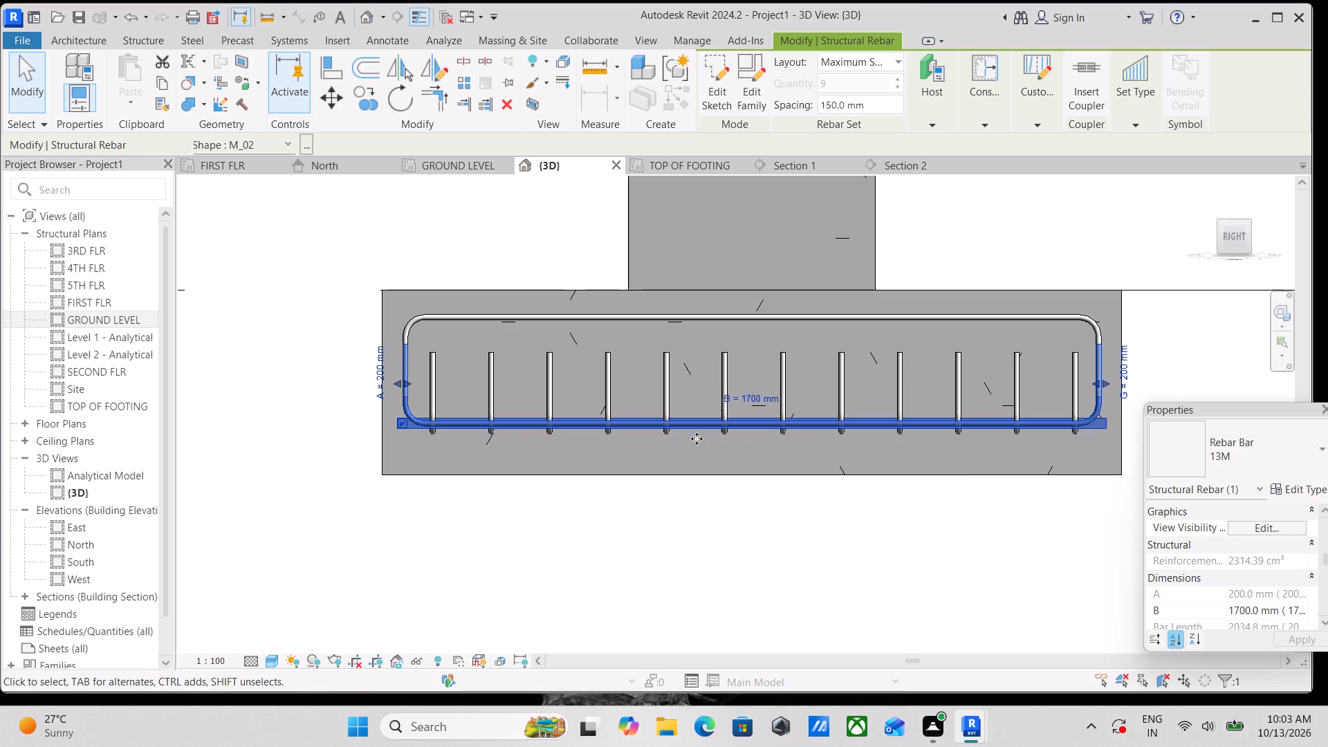
# Shorten the long bottom U-bars inward at both ends, bringing length B to about 1636 mm.
pyautogui.click(1095, 378)
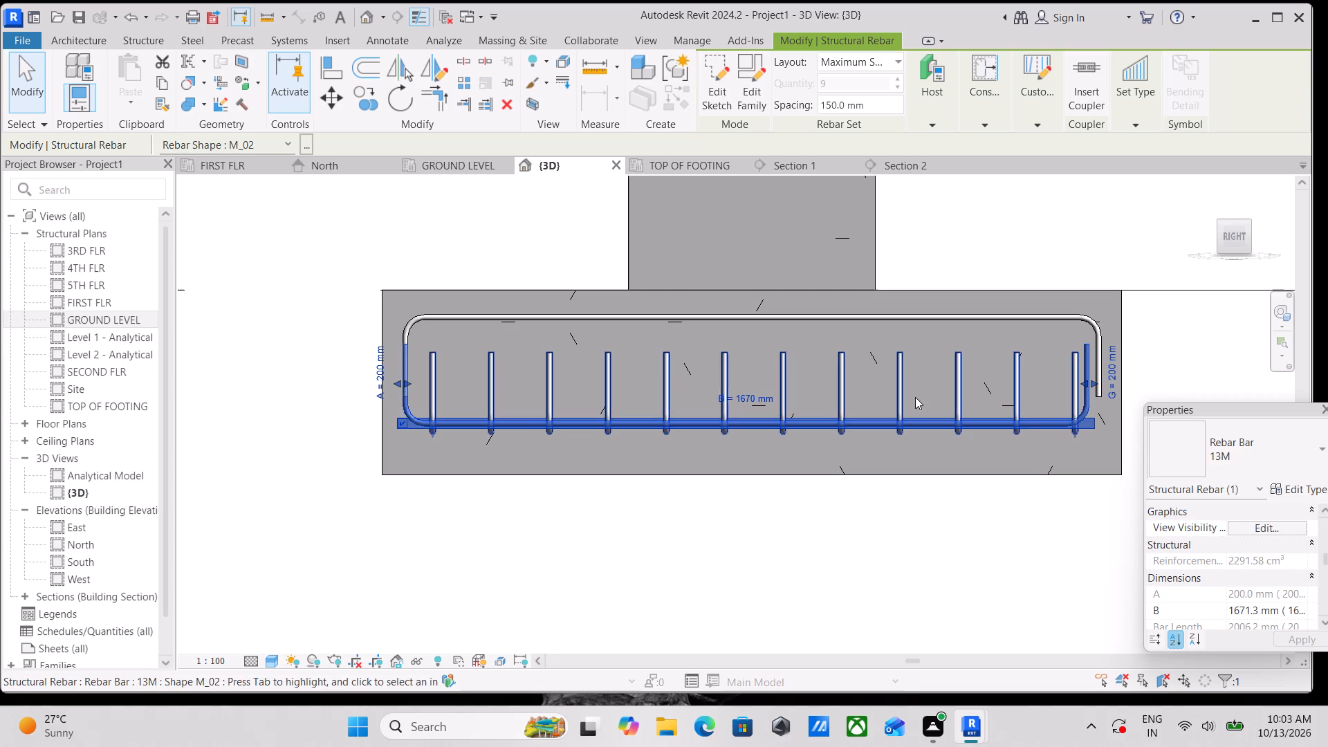
pyautogui.moveTo(915, 397); pyautogui.dragTo(1125, 430, button='middle')
pyautogui.moveTo(614, 416); pyautogui.dragTo(617, 416)
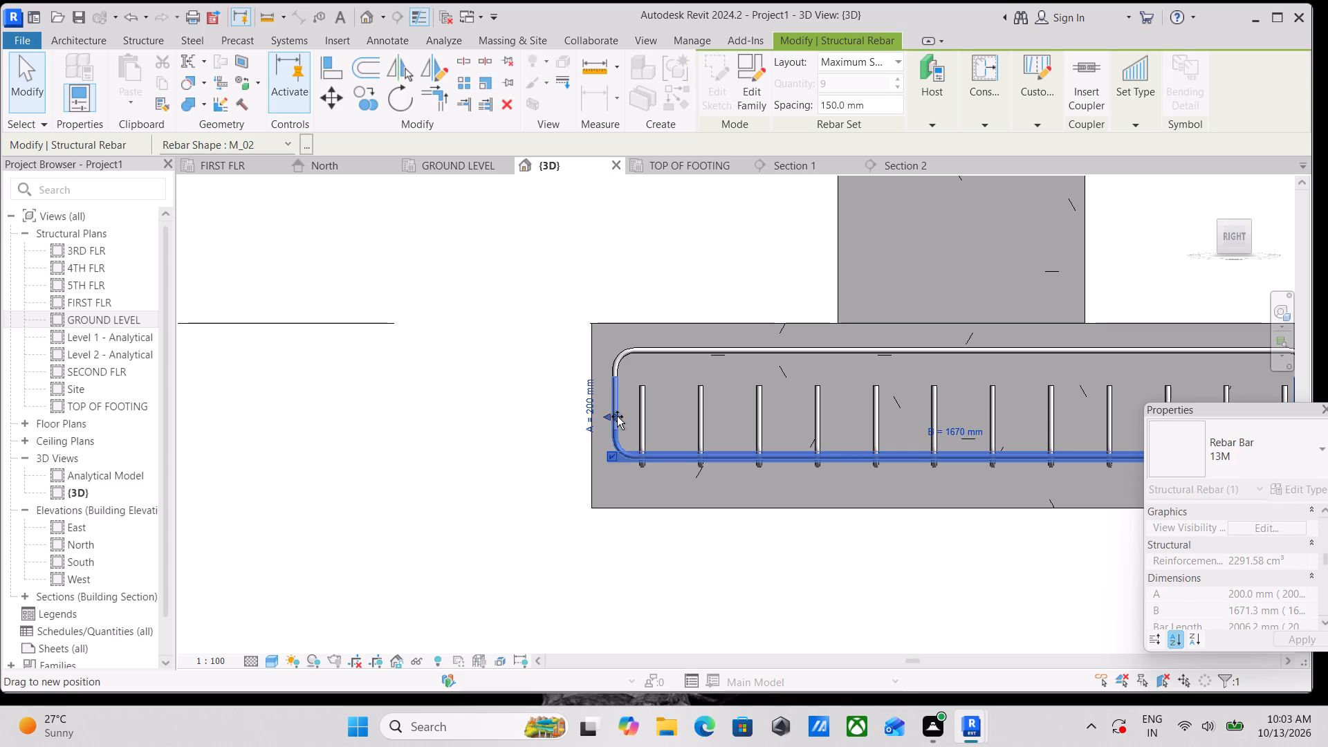
pyautogui.moveTo(617, 416); pyautogui.dragTo(627, 416)
pyautogui.scroll(-2, 710, 426)
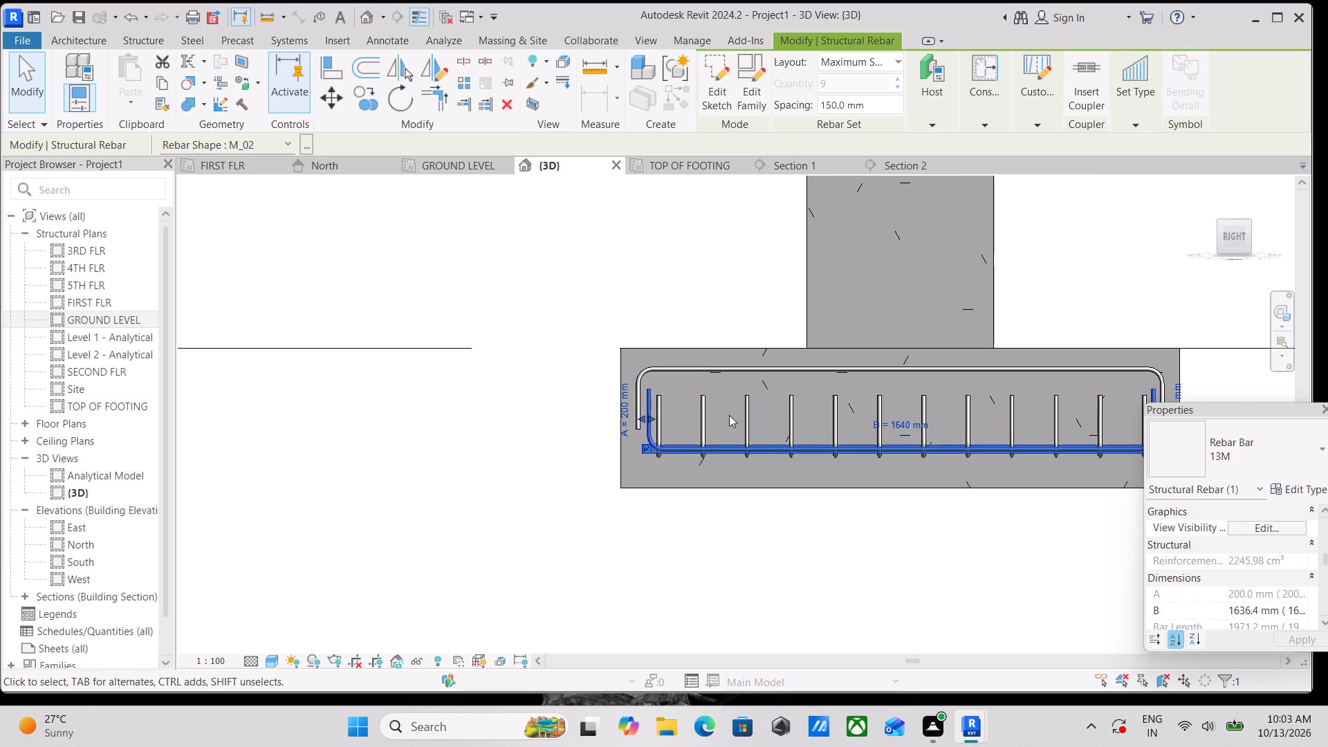
pyautogui.keyDown('shift'); pyautogui.moveTo(737, 456); pyautogui.dragTo(853, 576, button='middle'); pyautogui.keyUp('shift')
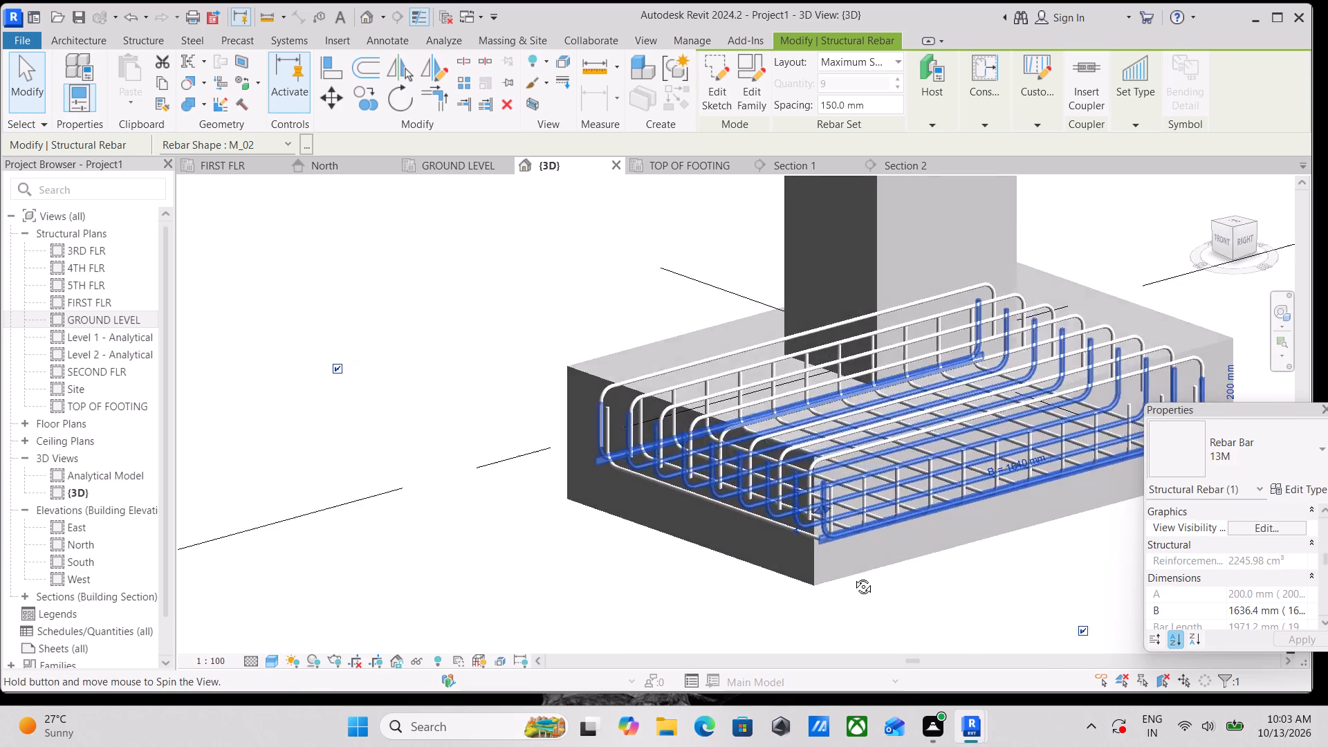
pyautogui.keyDown('shift'); pyautogui.moveTo(853, 576); pyautogui.dragTo(845, 600, button='middle'); pyautogui.keyUp('shift')
pyautogui.press('Escape')
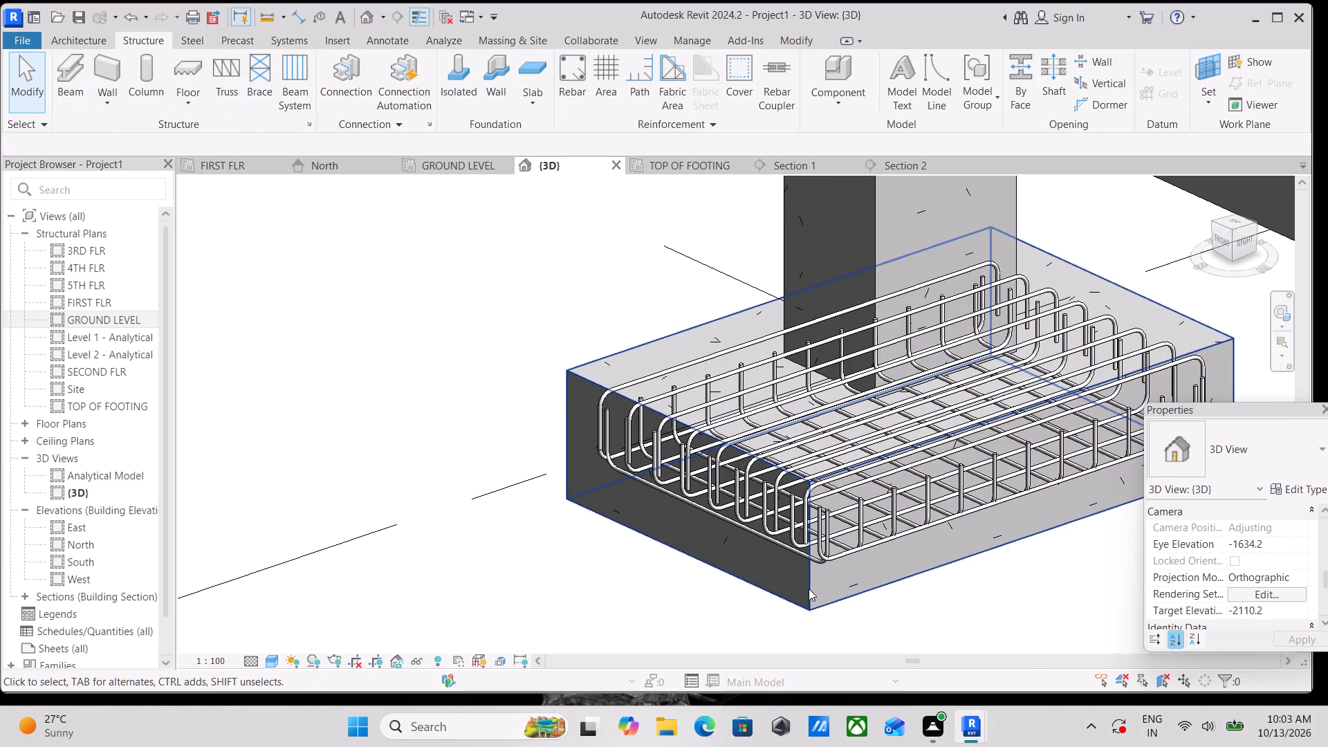
pyautogui.keyDown('shift'); pyautogui.moveTo(793, 548); pyautogui.dragTo(1001, 436, button='middle'); pyautogui.keyUp('shift')
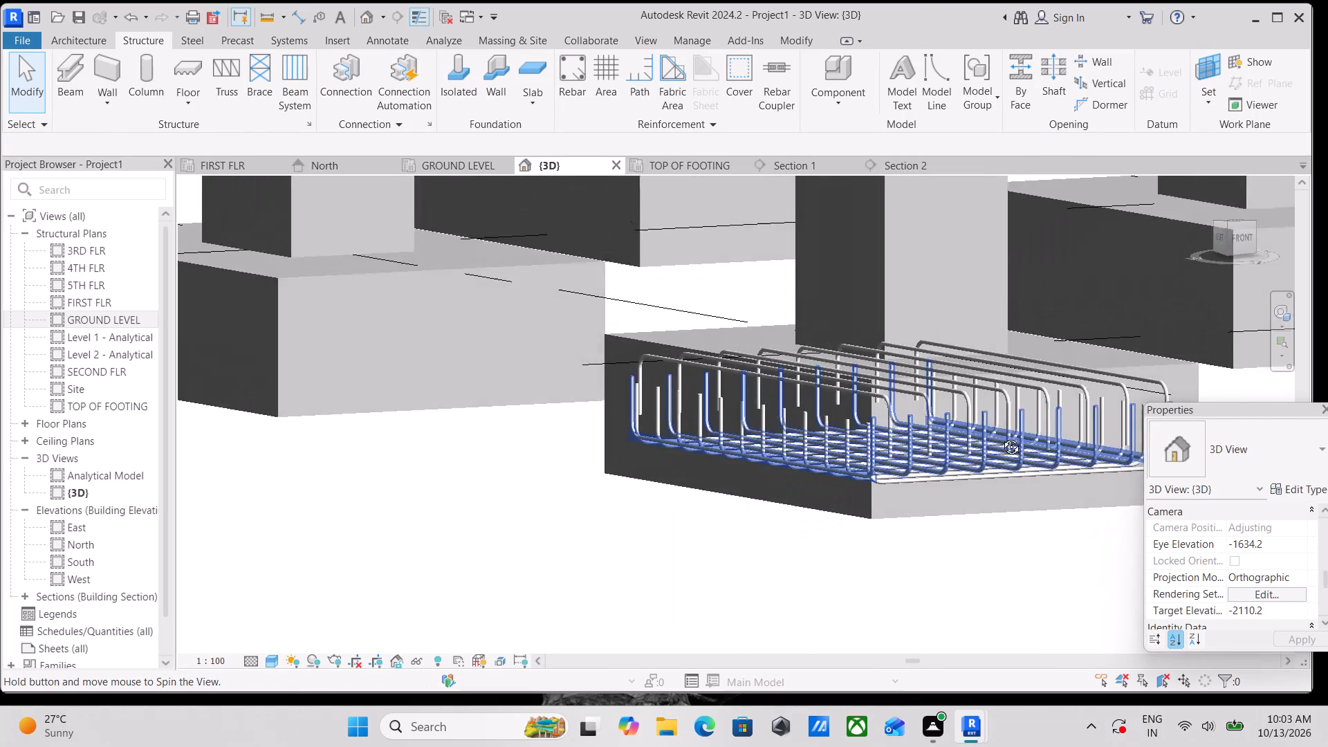
pyautogui.keyDown('shift'); pyautogui.moveTo(1001, 436); pyautogui.dragTo(868, 598, button='middle'); pyautogui.keyUp('shift')
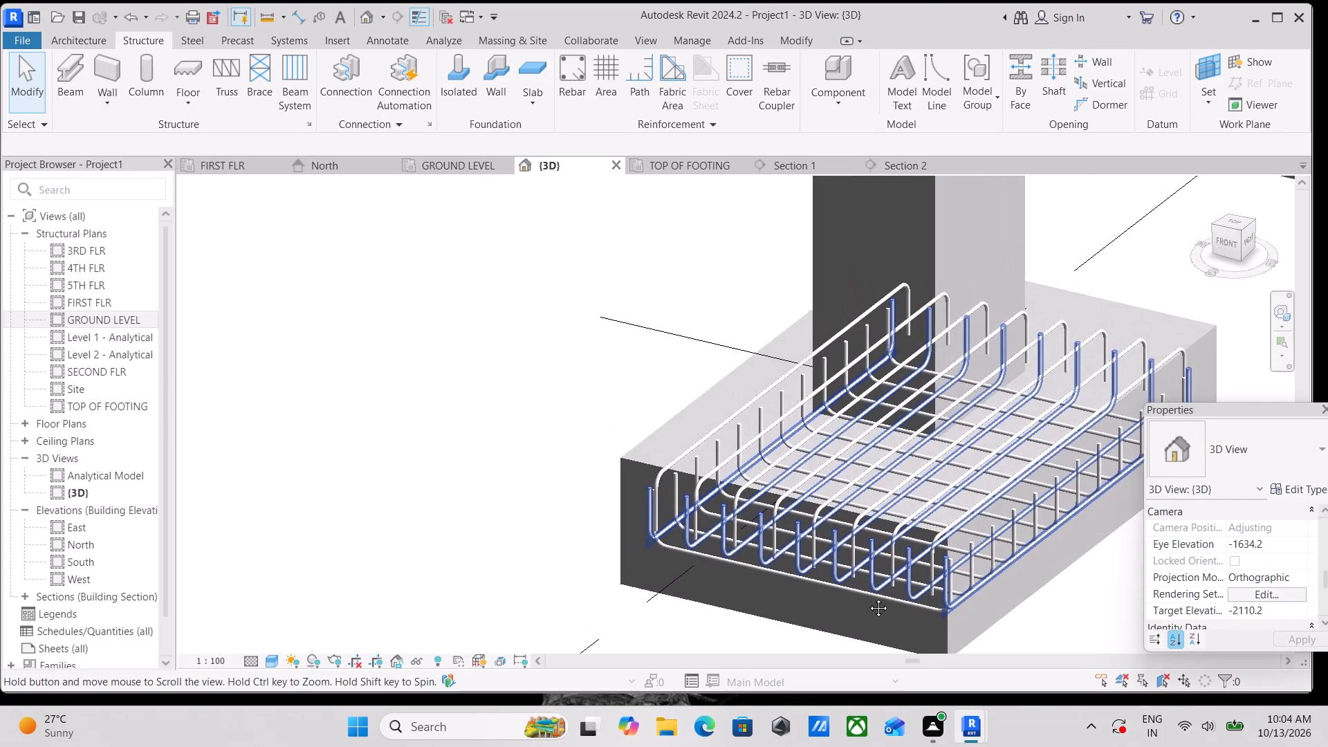
pyautogui.keyDown('shift'); pyautogui.moveTo(868, 598); pyautogui.dragTo(869, 599, button='middle'); pyautogui.keyUp('shift')
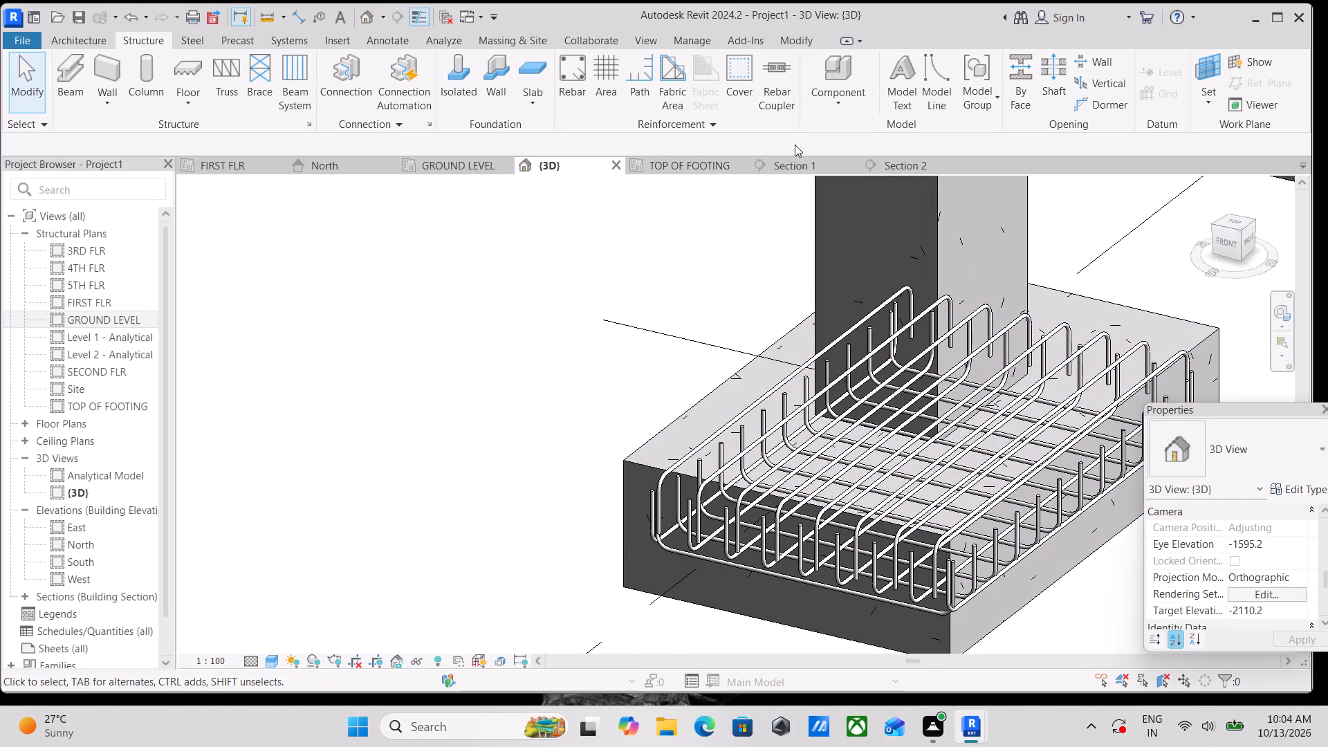
# In Section 1, mirror a copy of the 1100 mm U-bar set upward about the end line of its vertical leg.
pyautogui.click(793, 164)
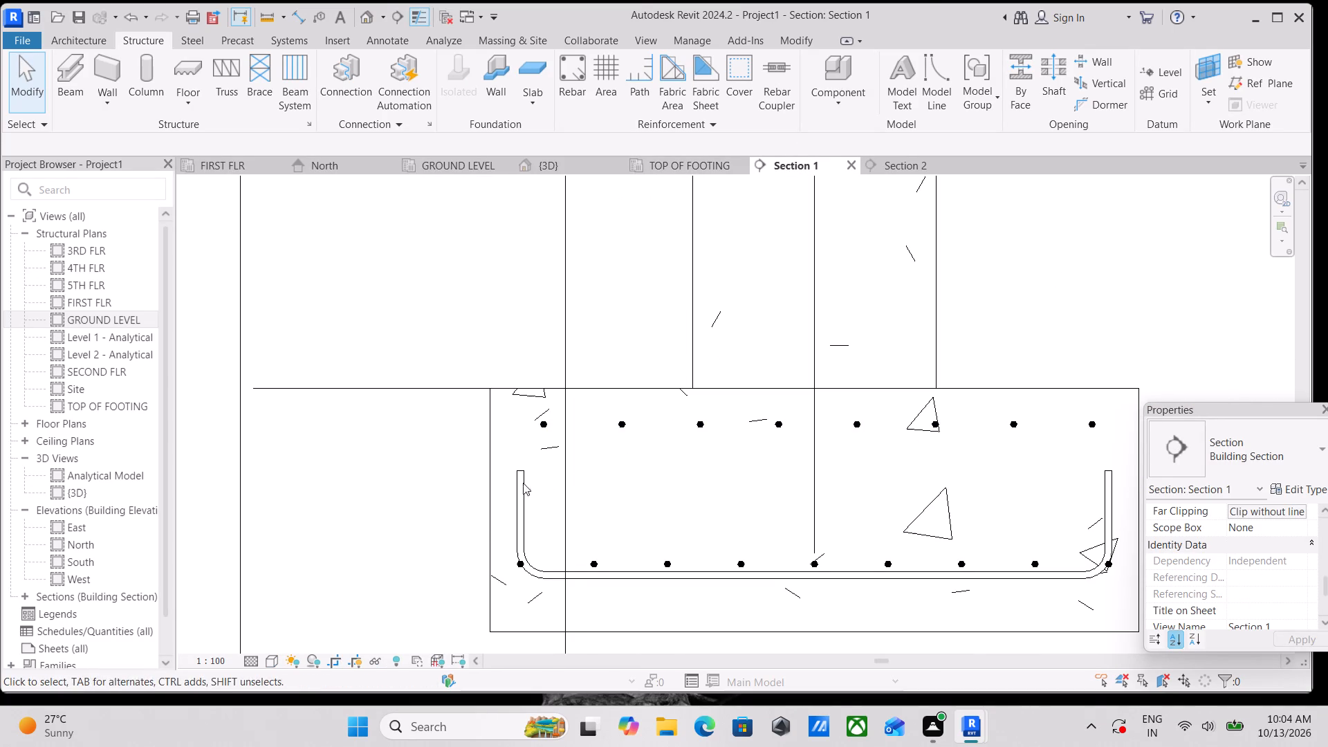
pyautogui.click(514, 486)
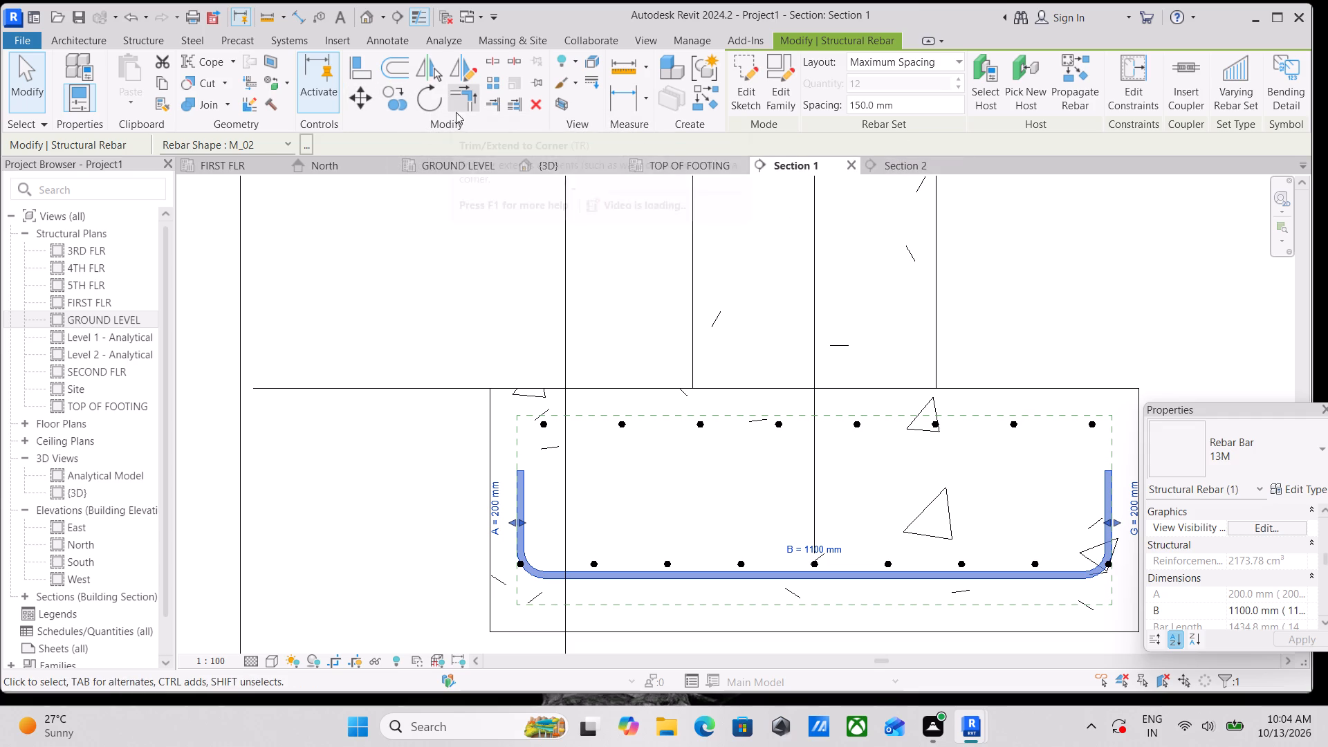
pyautogui.click(435, 77)
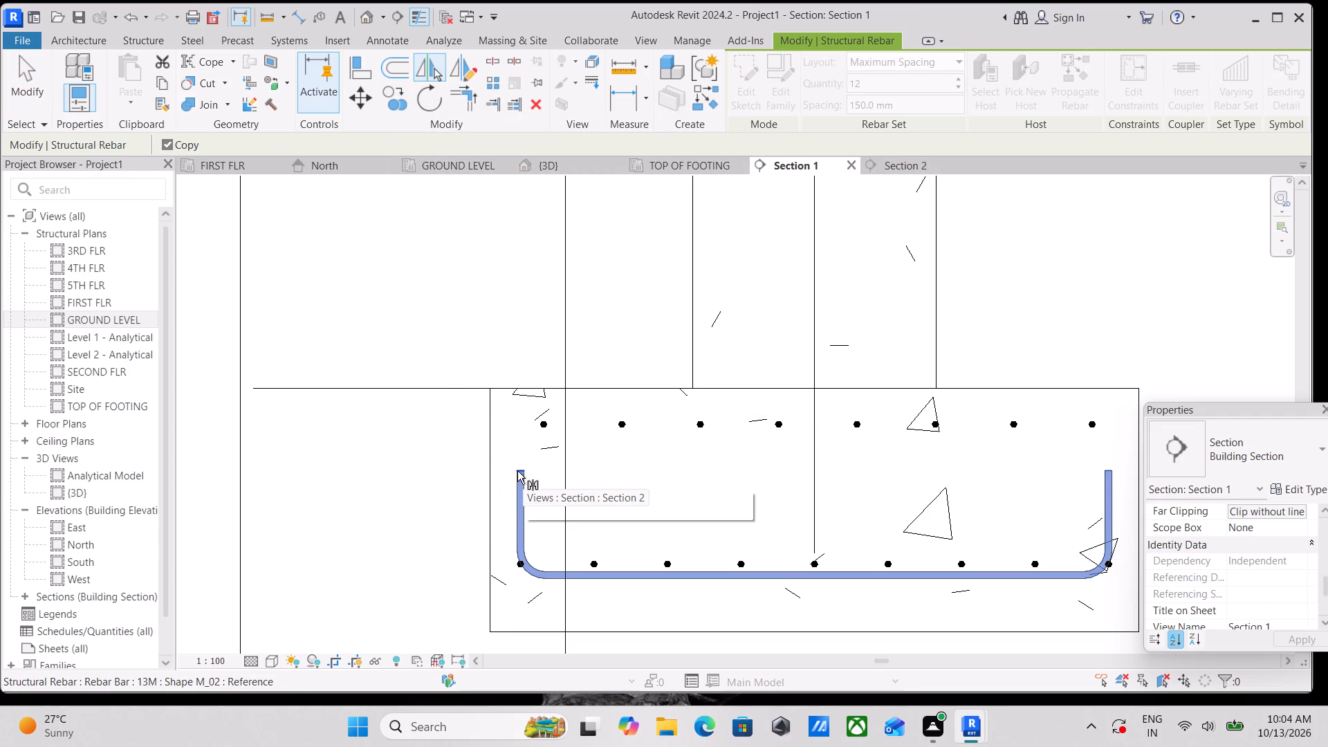
pyautogui.click(517, 471)
pyautogui.scroll(-3, 739, 417)
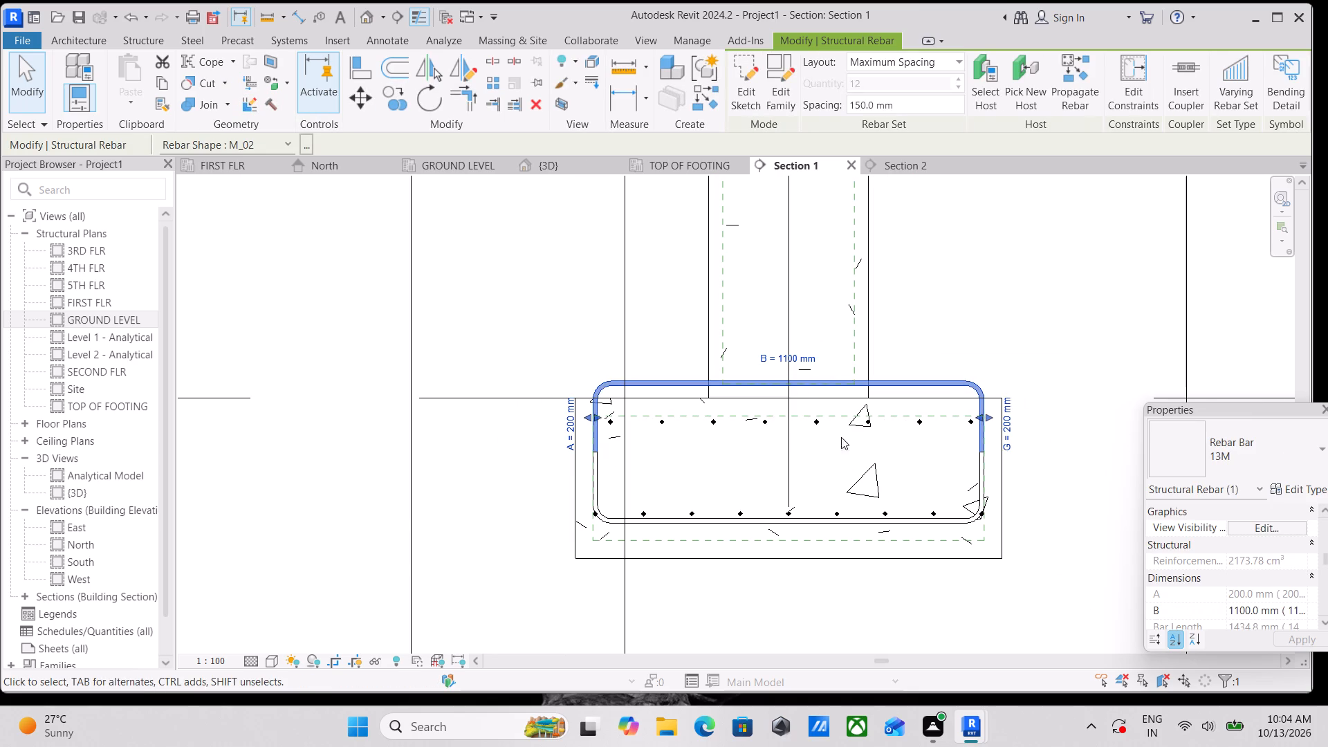
# Shorten the mirrored top U-bar set inward at both ends, bringing length B to about 1020 mm.
pyautogui.click(815, 384)
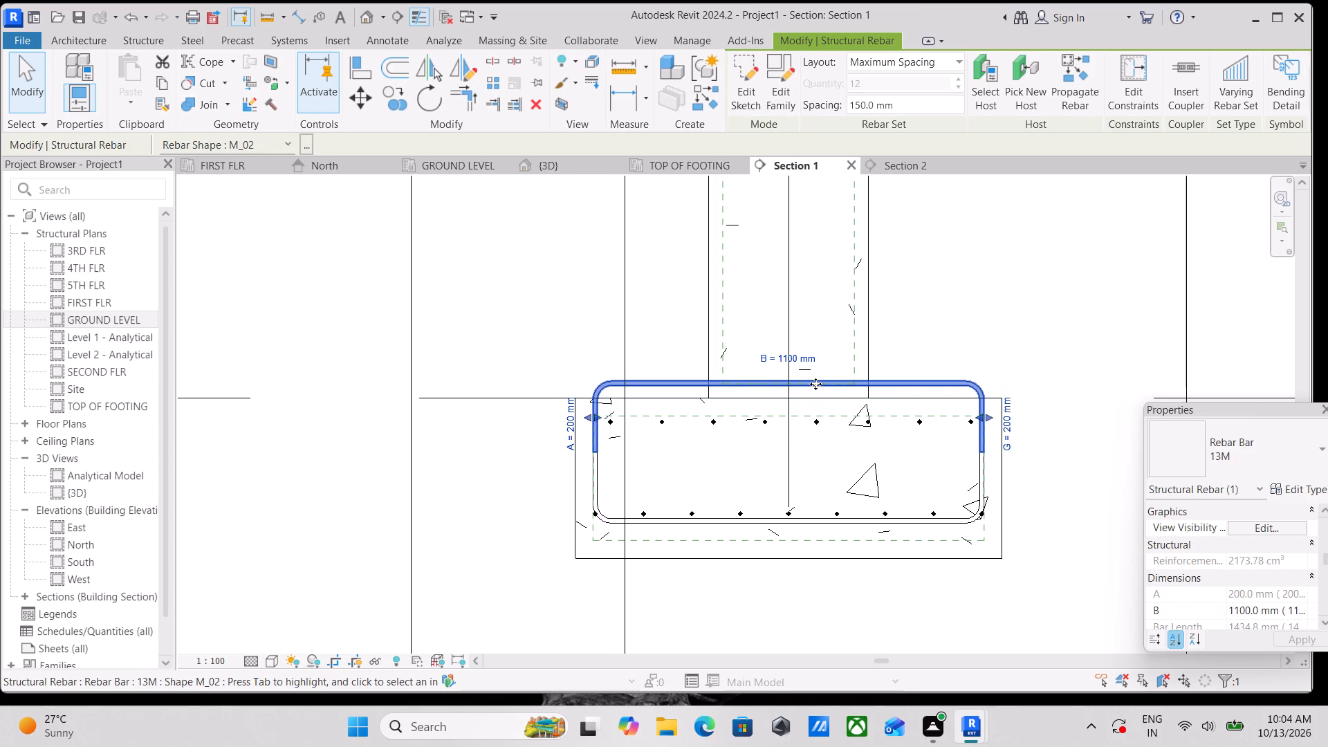
pyautogui.scroll(1, 780, 403)
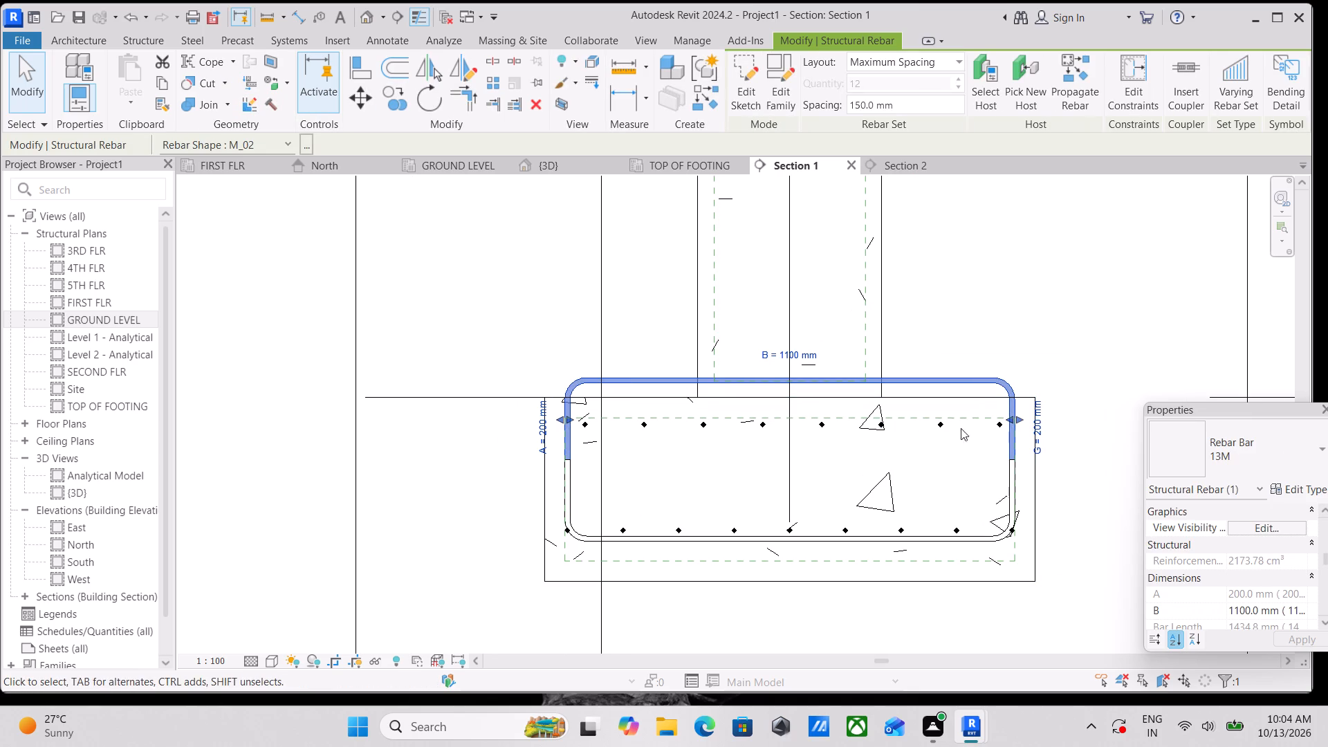
pyautogui.moveTo(1009, 412); pyautogui.dragTo(995, 418)
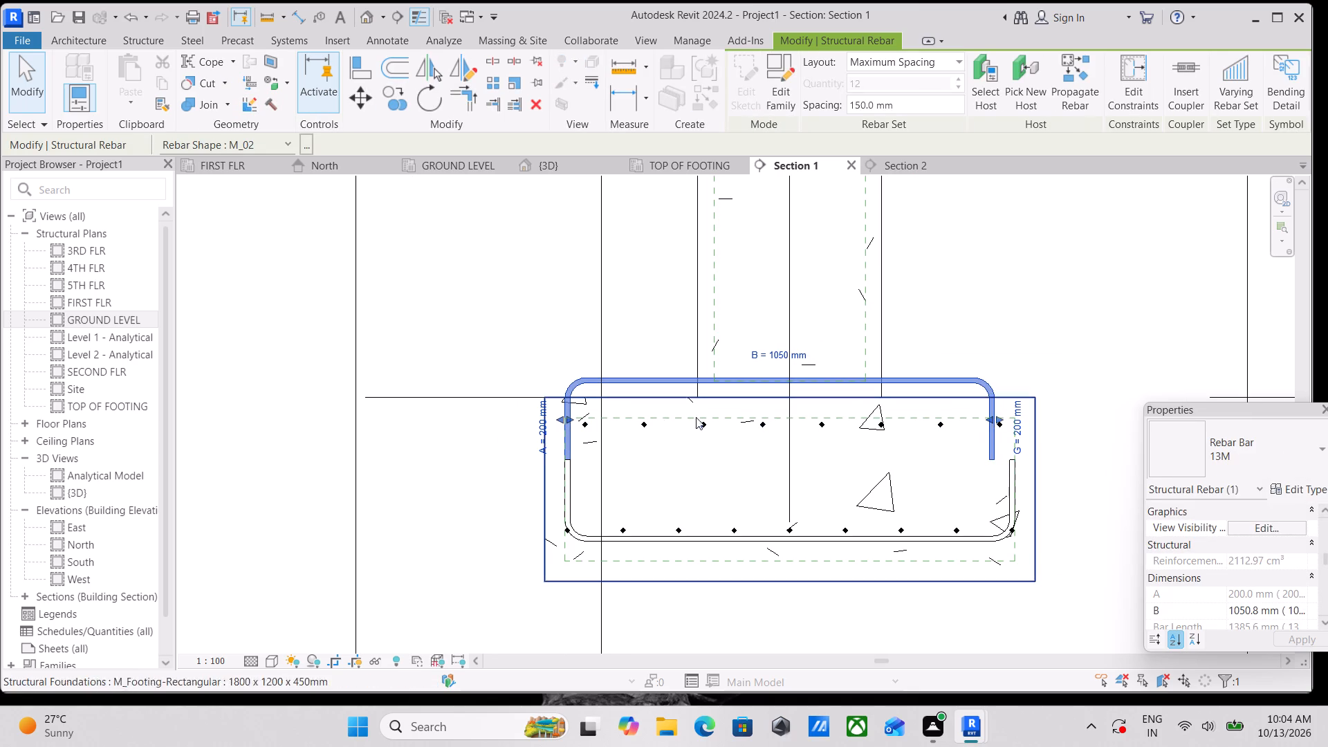
pyautogui.moveTo(571, 420); pyautogui.dragTo(578, 420)
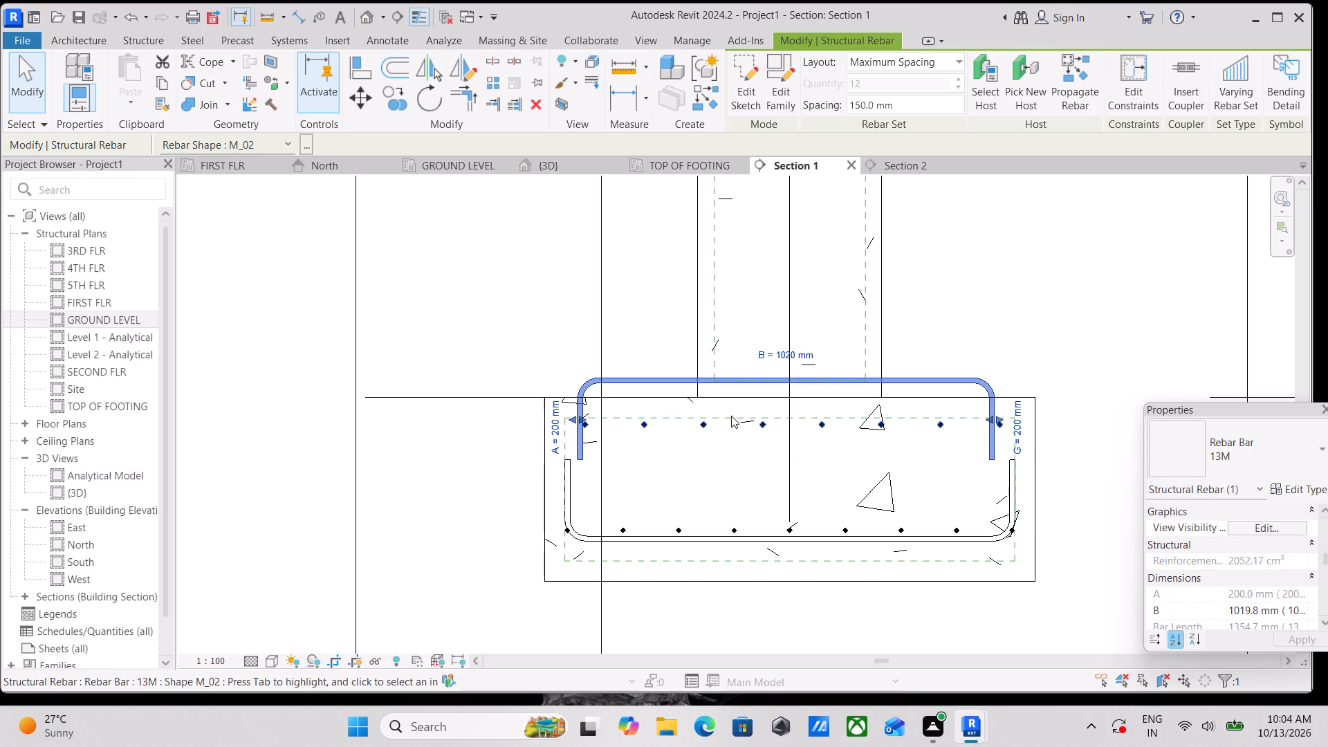
# Nudge the shortened top U-bar set down eleven times, into the footing's cover at the level of the top long bars.
pyautogui.press('Down')
pyautogui.press('Down')
pyautogui.press('Down')
pyautogui.press('Down')
pyautogui.press('Down')
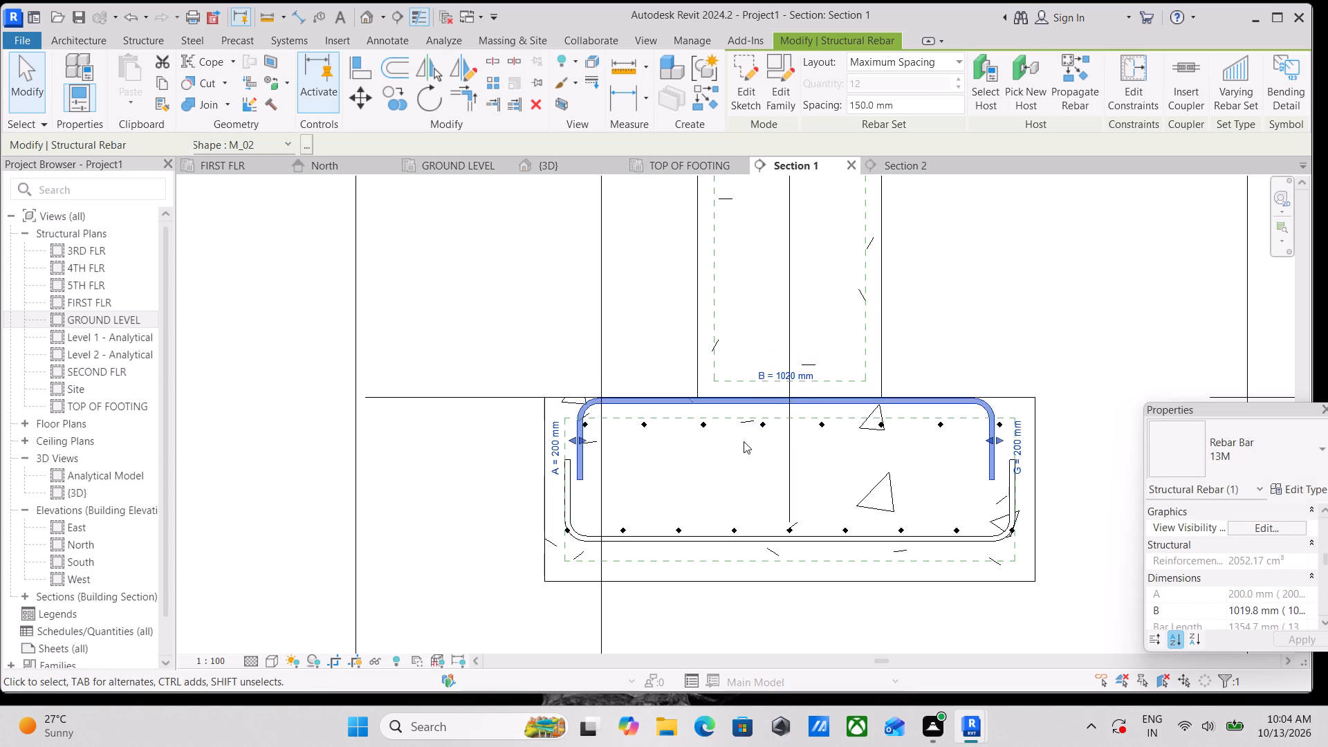
pyautogui.press('Down')
pyautogui.press('Down')
pyautogui.press('Down')
pyautogui.press('Down')
pyautogui.press('Down')
pyautogui.press('Down')
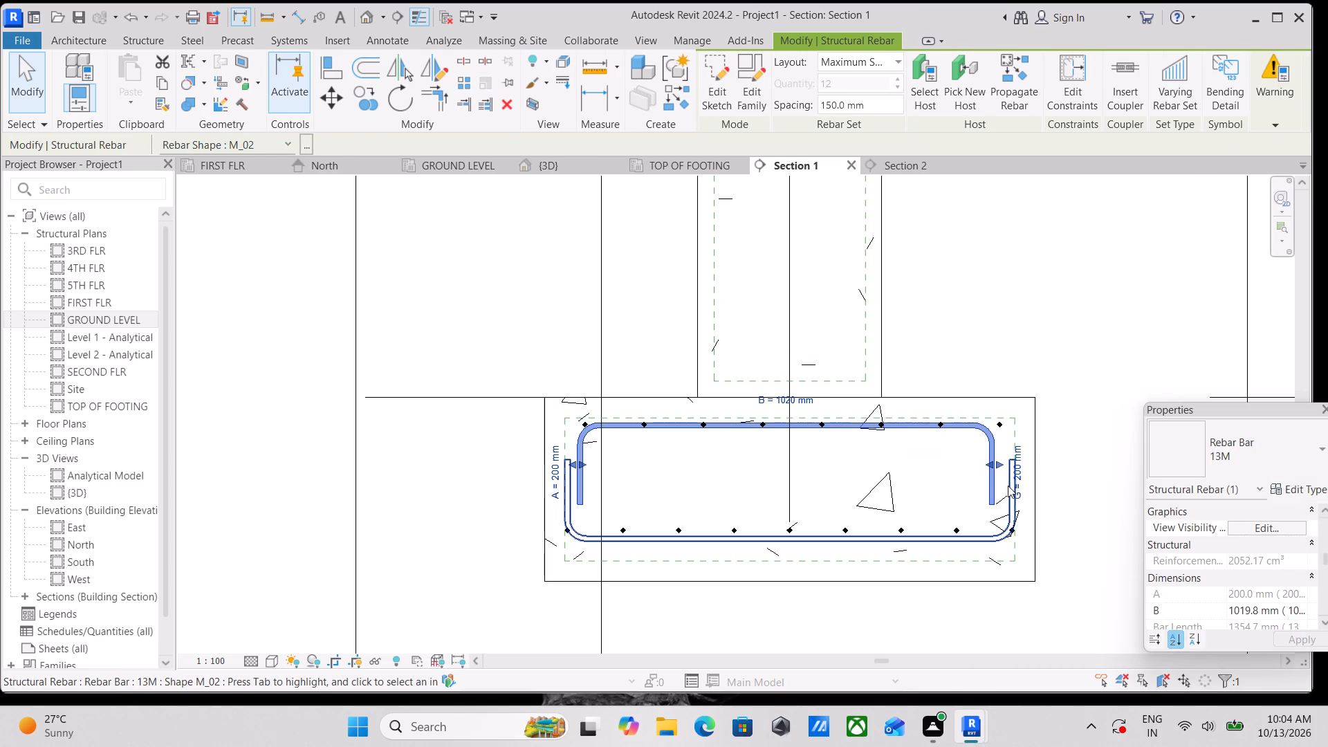
# Shorten the bottom 1100 mm U-bar set inward at both ends, bringing length B to about 1058 mm.
pyautogui.scroll(7, 1008, 503)
pyautogui.click(1013, 506)
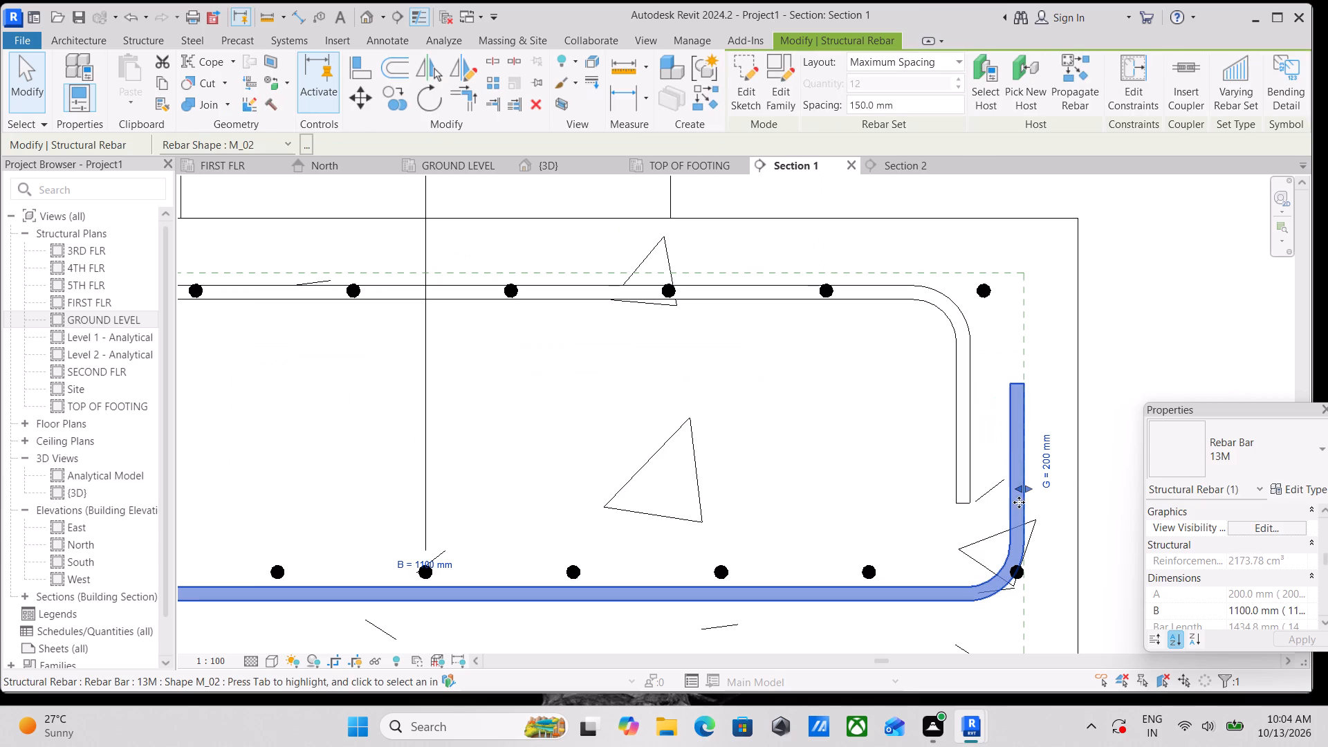
pyautogui.moveTo(1017, 496); pyautogui.dragTo(996, 496)
pyautogui.scroll(-3, 999, 492)
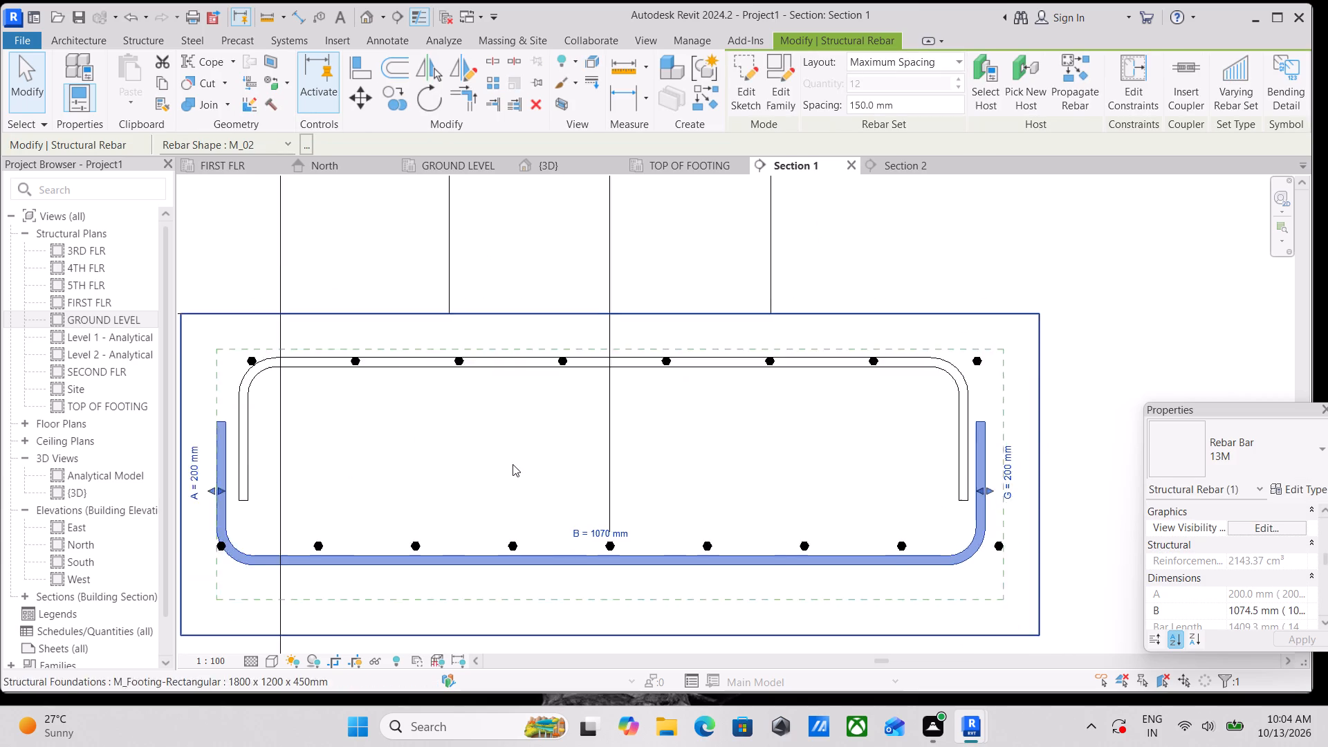
pyautogui.scroll(-1, 513, 464)
pyautogui.moveTo(513, 464); pyautogui.dragTo(733, 463, button='middle')
pyautogui.scroll(3, 416, 485)
pyautogui.moveTo(510, 484); pyautogui.dragTo(513, 483)
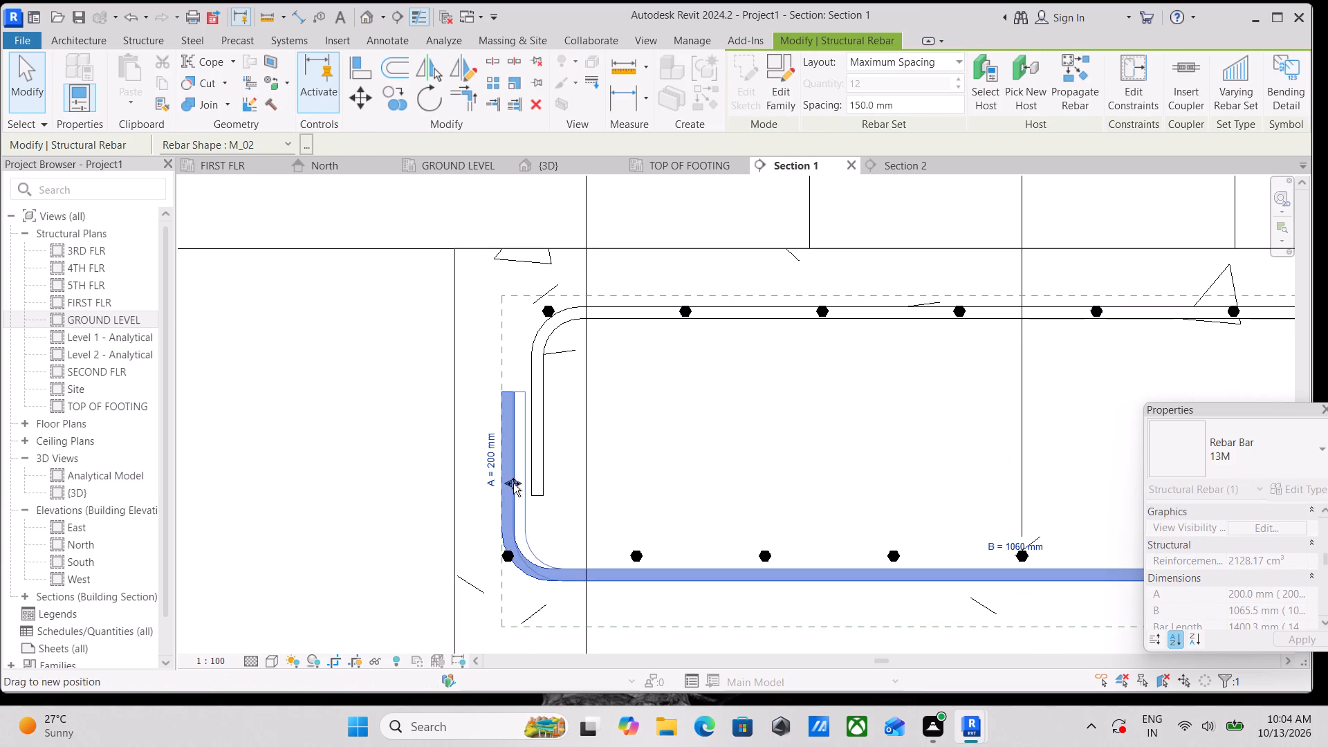
pyautogui.moveTo(513, 483); pyautogui.dragTo(517, 483)
pyautogui.scroll(-3, 550, 466)
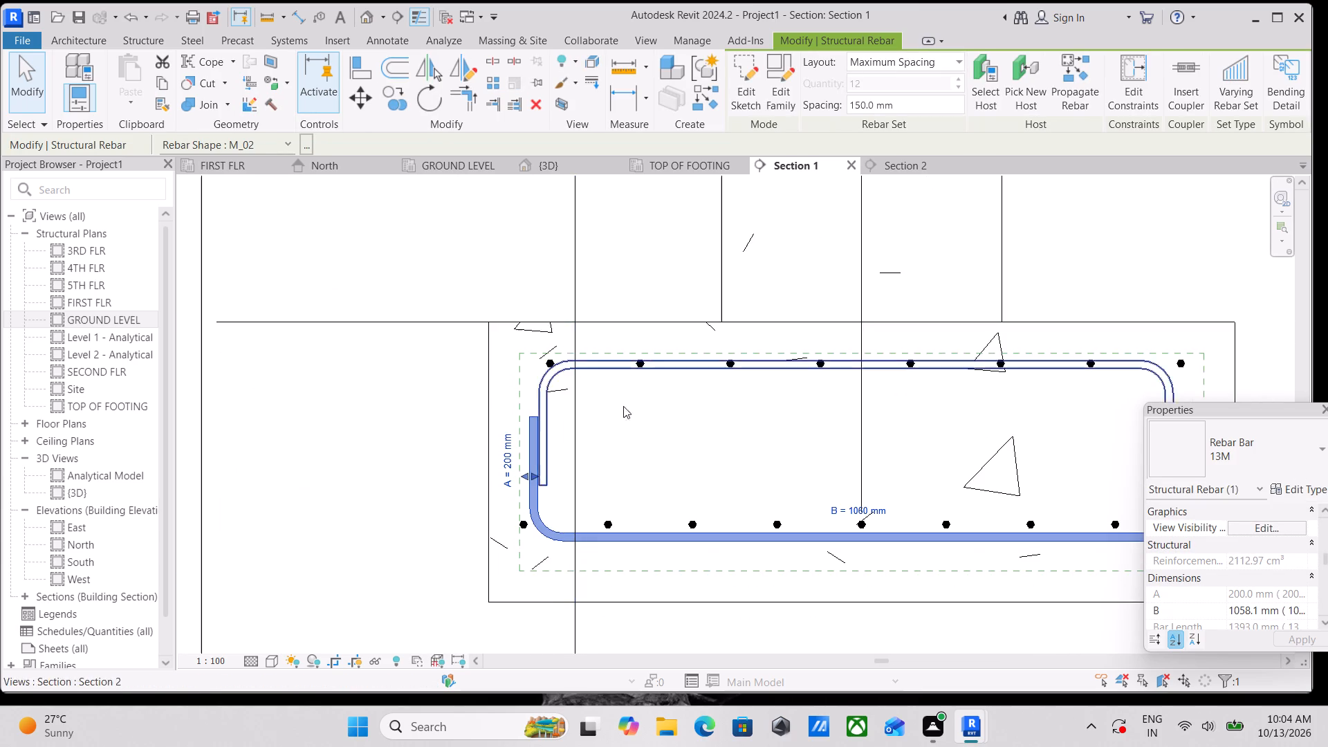
pyautogui.scroll(-1, 649, 427)
pyautogui.moveTo(649, 427); pyautogui.dragTo(605, 471, button='middle')
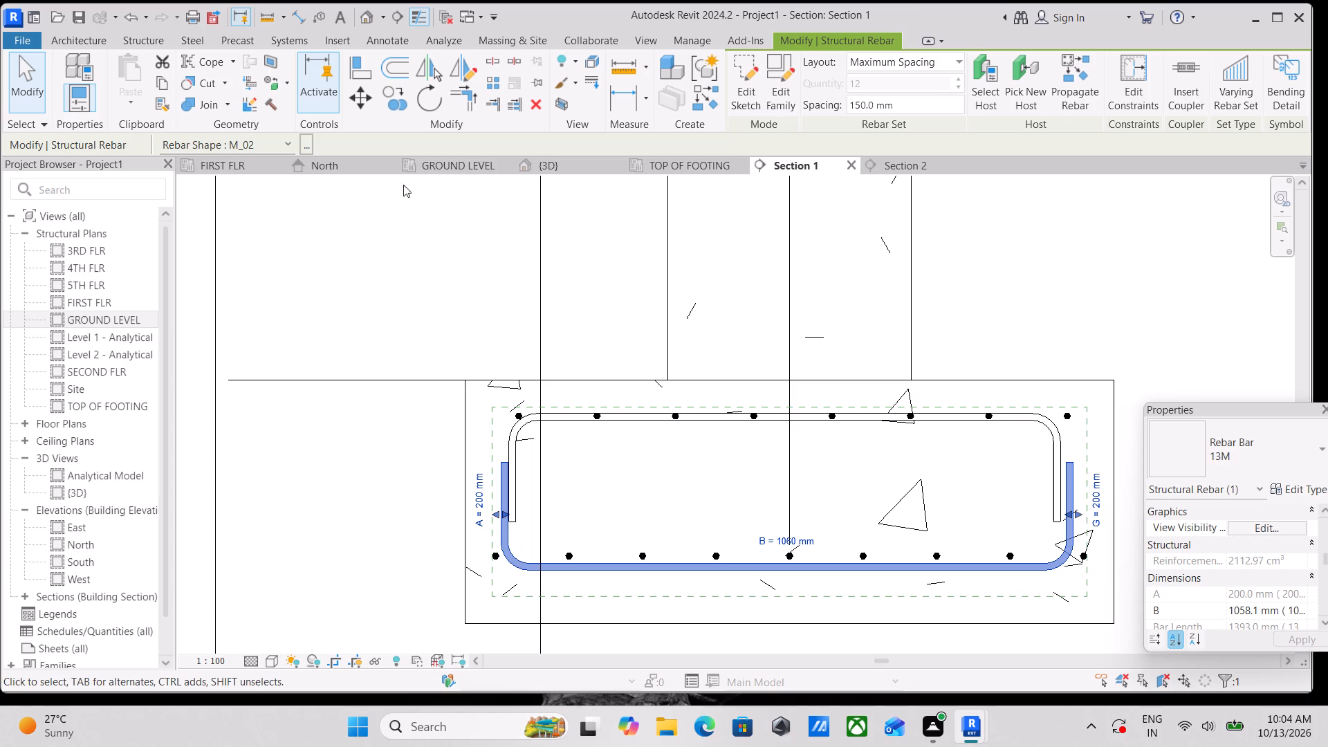
# Check how the top and bottom U-bar sets fit together in Section 2 and around the footing in the {3D} view.
pyautogui.click(481, 161)
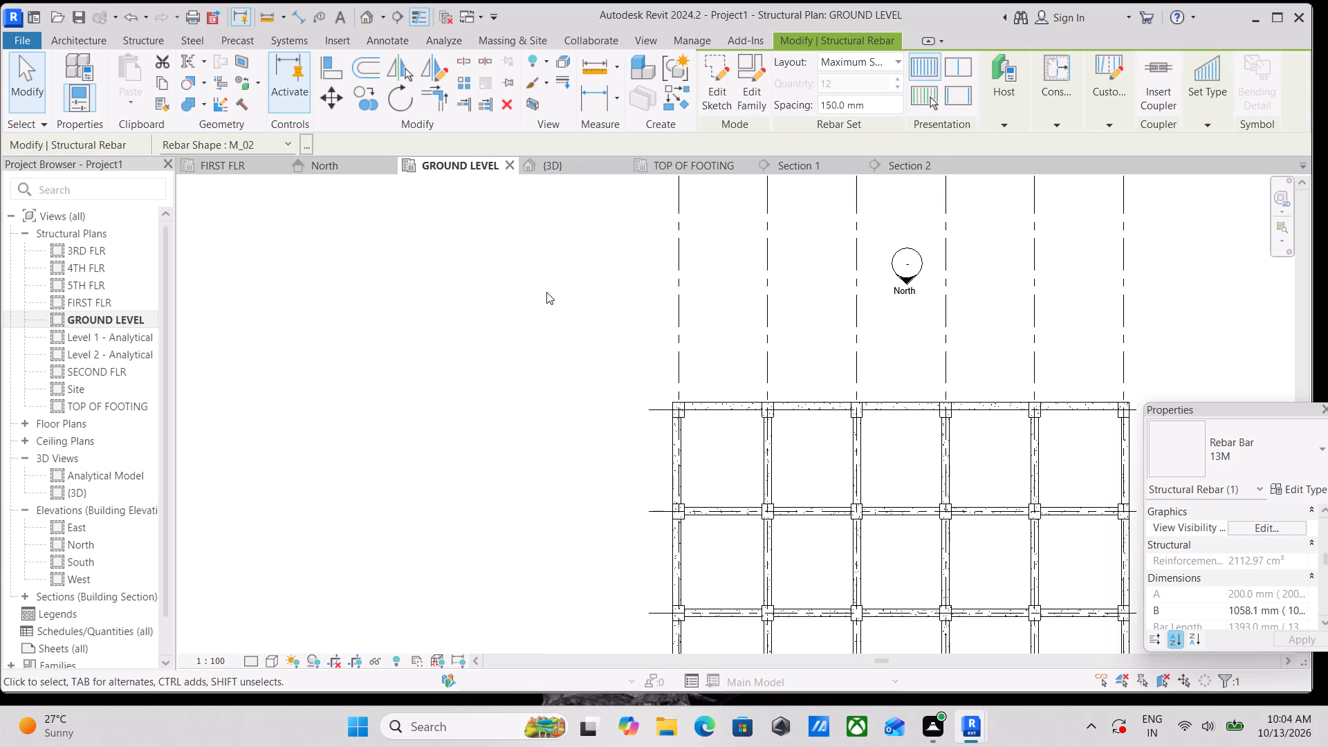
pyautogui.click(887, 164)
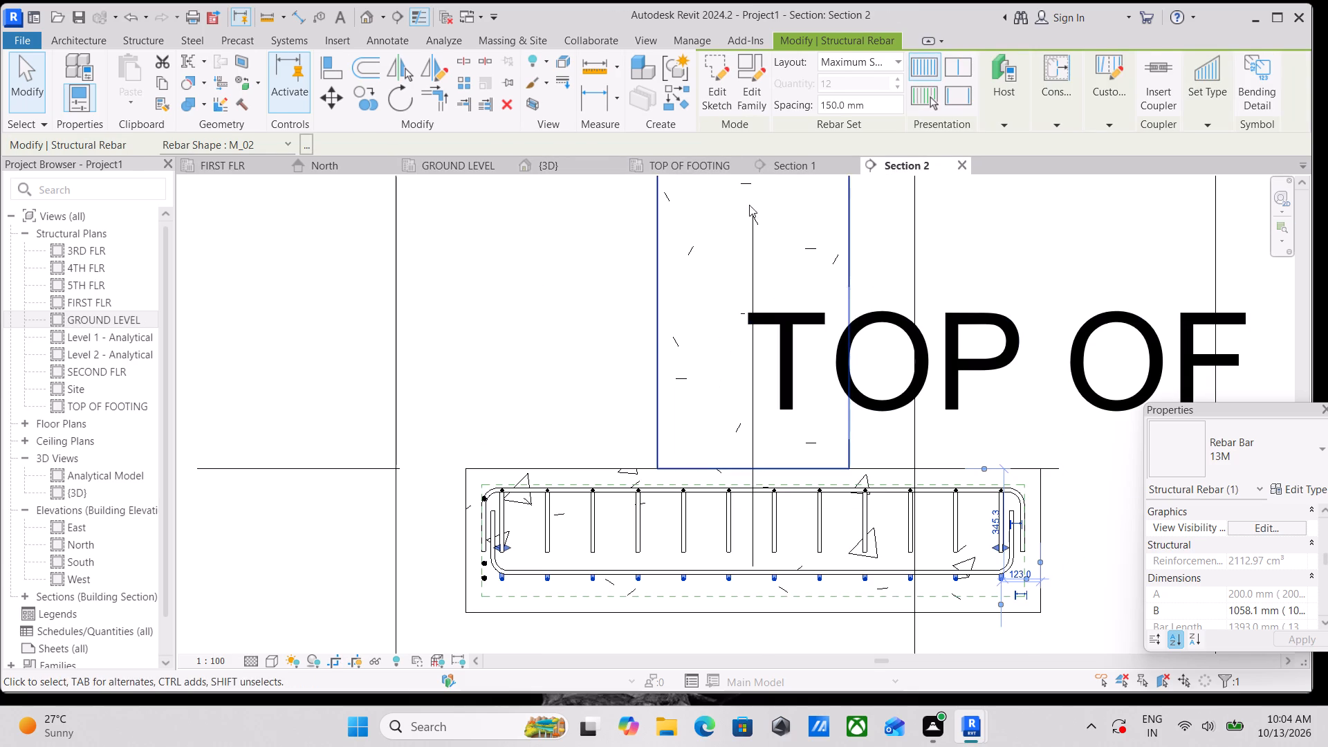
pyautogui.click(543, 168)
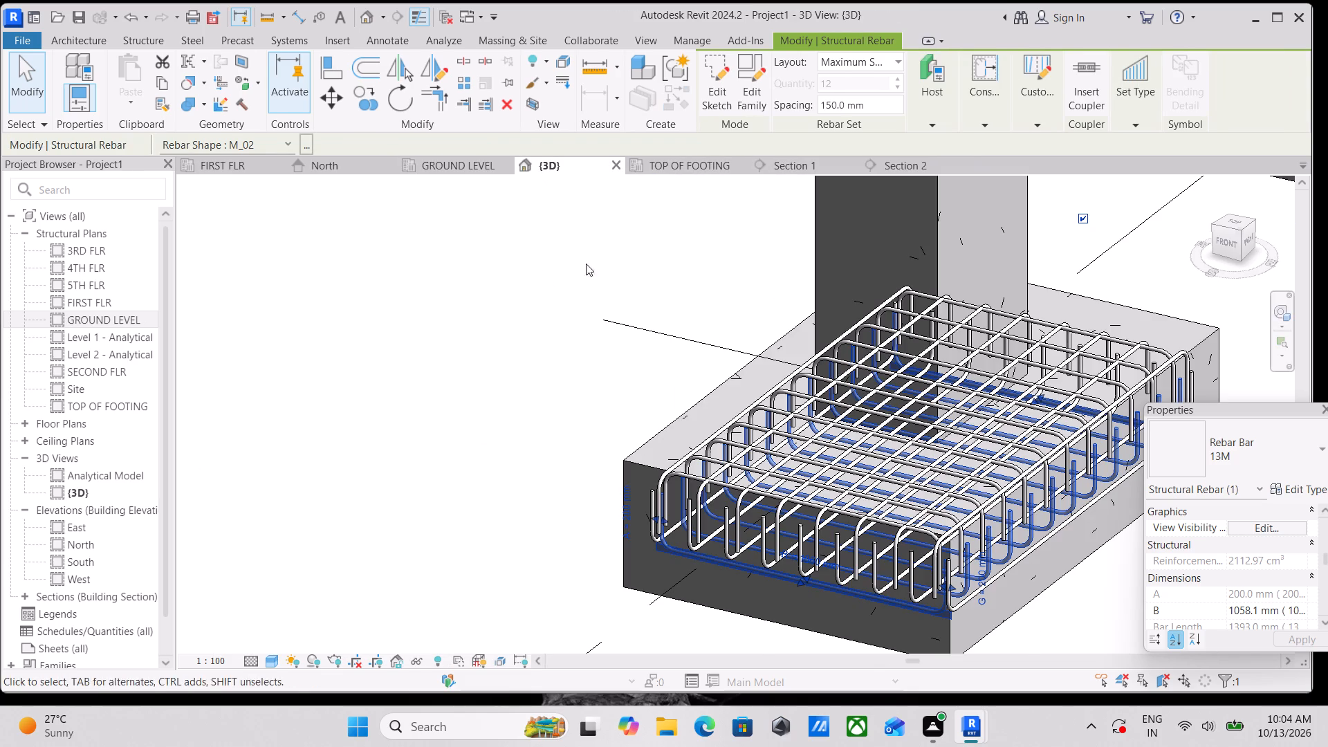
pyautogui.keyDown('shift'); pyautogui.moveTo(895, 573); pyautogui.dragTo(617, 439, button='middle'); pyautogui.keyUp('shift')
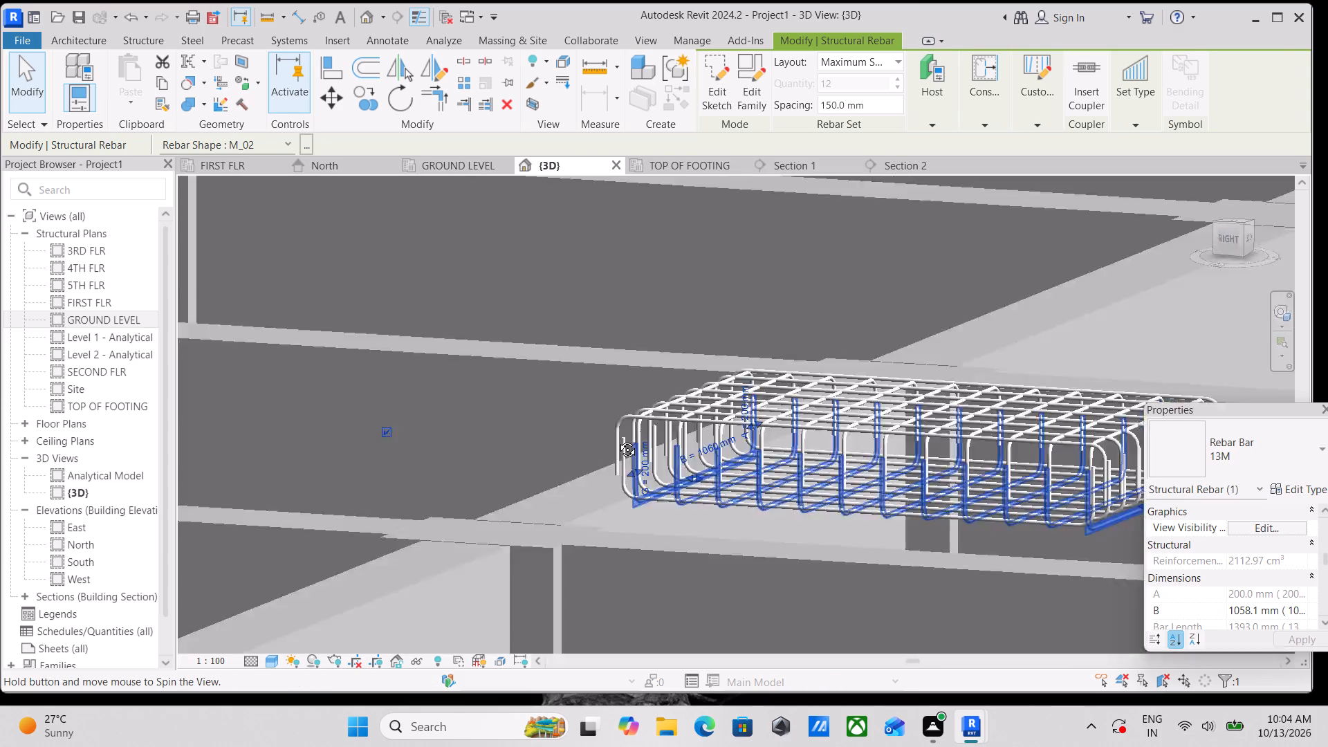
pyautogui.keyDown('shift'); pyautogui.moveTo(617, 439); pyautogui.dragTo(584, 419, button='middle'); pyautogui.keyUp('shift')
pyautogui.keyDown('shift'); pyautogui.moveTo(893, 468); pyautogui.dragTo(681, 647, button='middle'); pyautogui.keyUp('shift')
pyautogui.scroll(-2, 806, 577)
pyautogui.moveTo(842, 569); pyautogui.dragTo(717, 566, button='middle')
pyautogui.scroll(6, 838, 579)
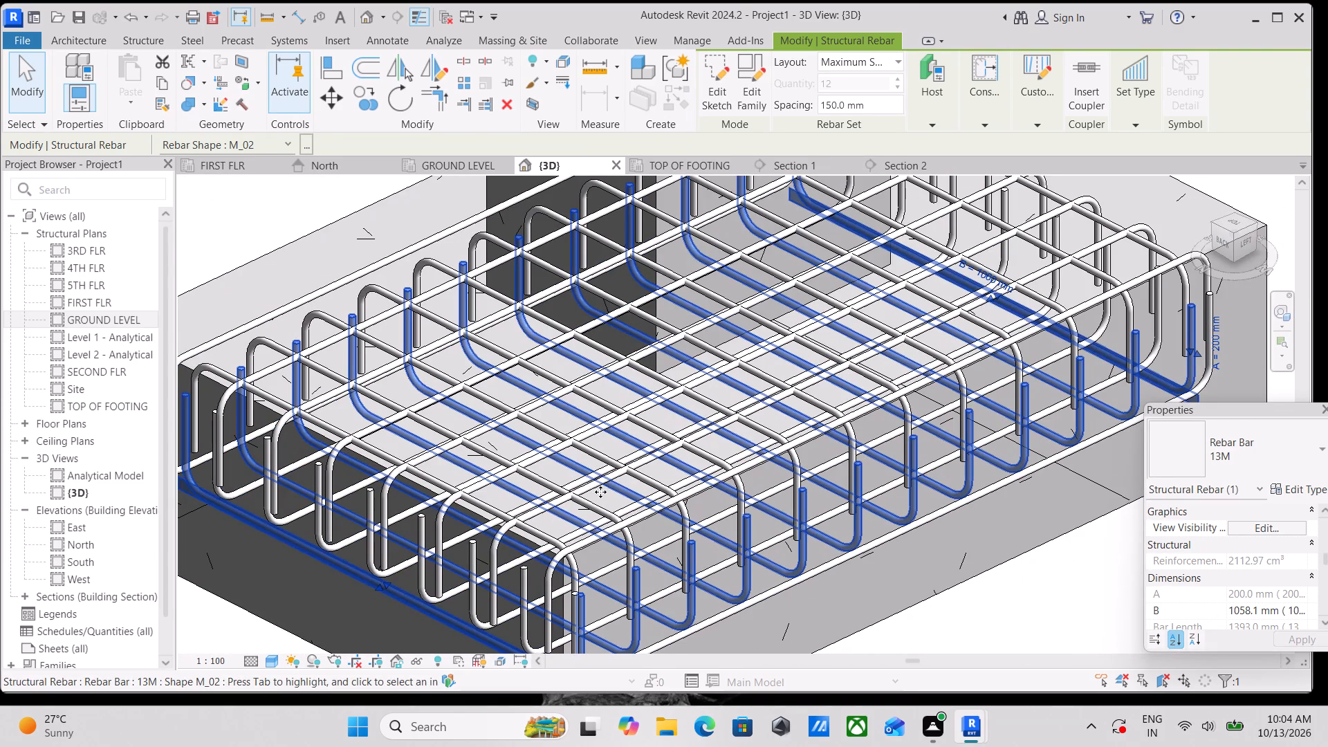
pyautogui.press('Escape')
pyautogui.scroll(-3, 619, 491)
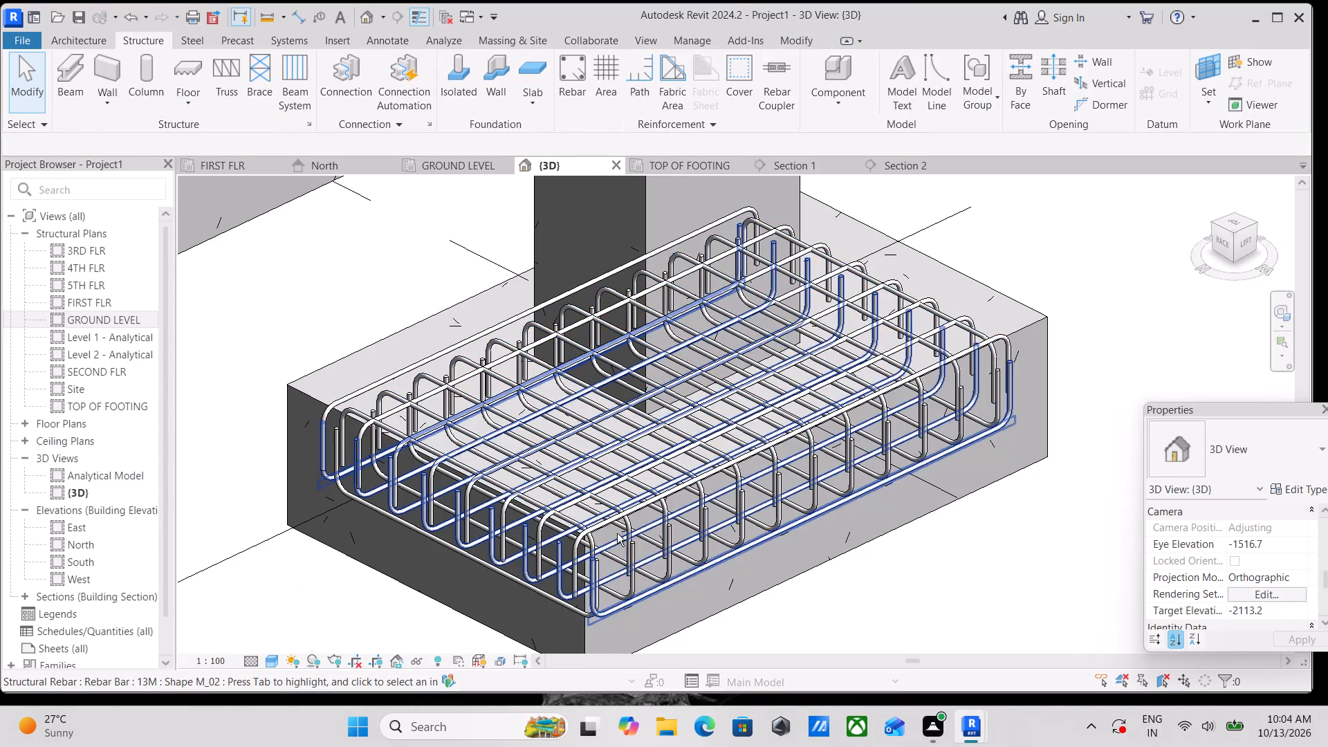
pyautogui.keyDown('shift'); pyautogui.moveTo(617, 533); pyautogui.dragTo(821, 398, button='middle'); pyautogui.keyUp('shift')
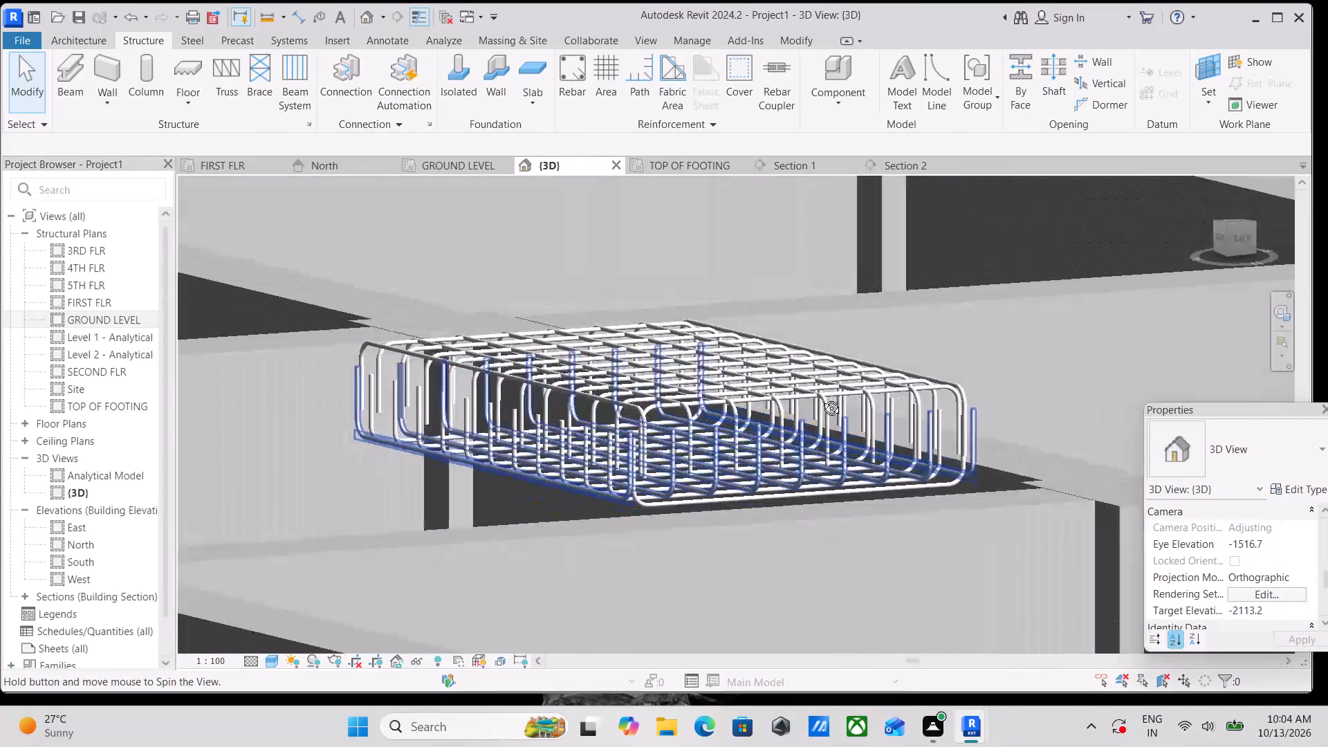
pyautogui.keyDown('shift'); pyautogui.moveTo(821, 398); pyautogui.dragTo(907, 423, button='middle'); pyautogui.keyUp('shift')
pyautogui.keyDown('shift'); pyautogui.moveTo(639, 444); pyautogui.dragTo(873, 534, button='middle'); pyautogui.keyUp('shift')
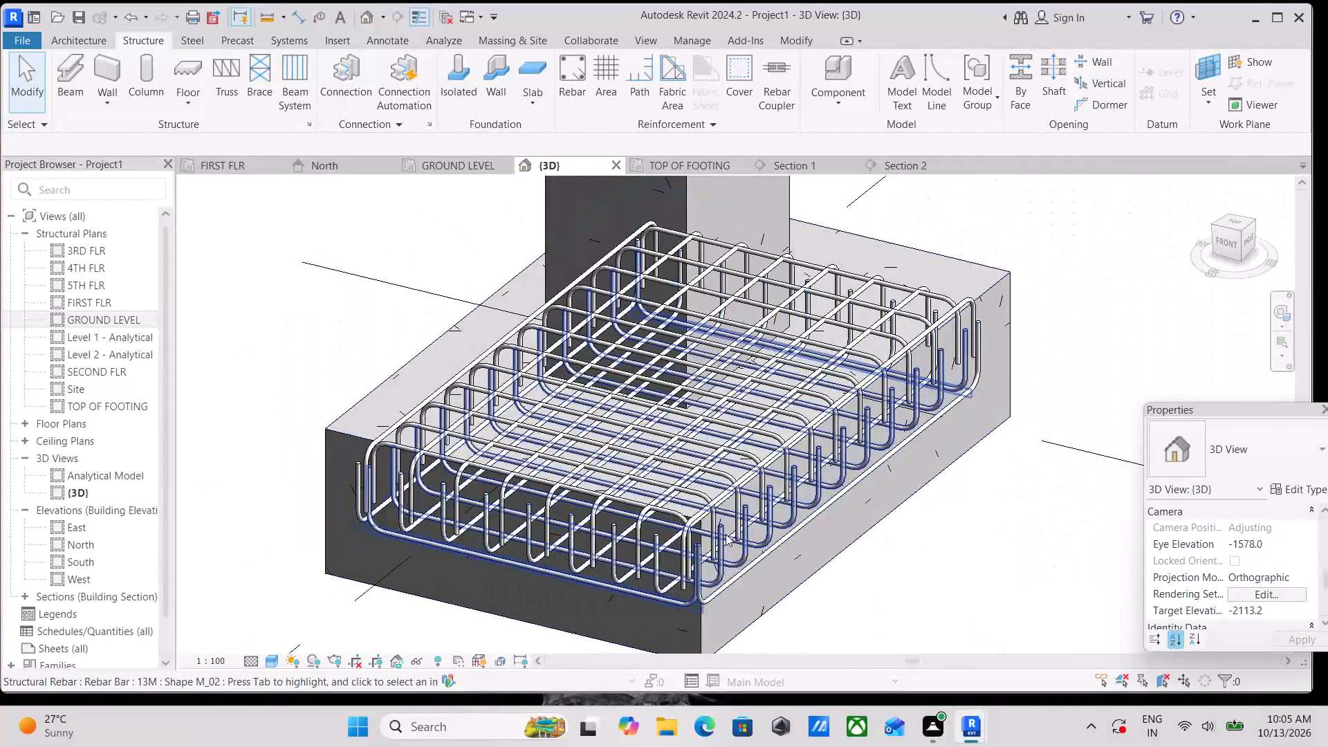
pyautogui.scroll(3, 710, 541)
pyautogui.moveTo(689, 553); pyautogui.dragTo(735, 465, button='middle')
pyautogui.scroll(2, 723, 472)
# Select all four U-bar sets of the footing cage and change their rebar type to 16M.
pyautogui.click(721, 474)
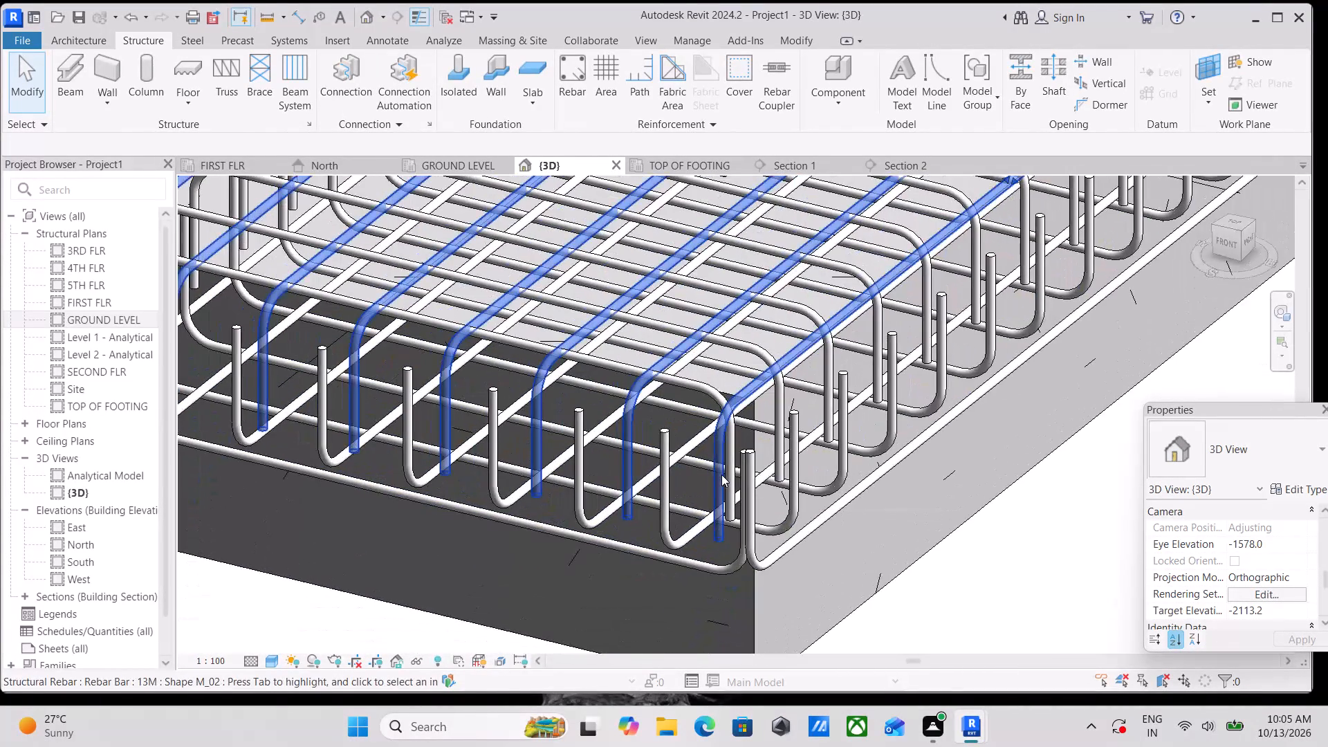
pyautogui.scroll(-2, 721, 474)
pyautogui.moveTo(650, 533); pyautogui.dragTo(791, 527, button='middle')
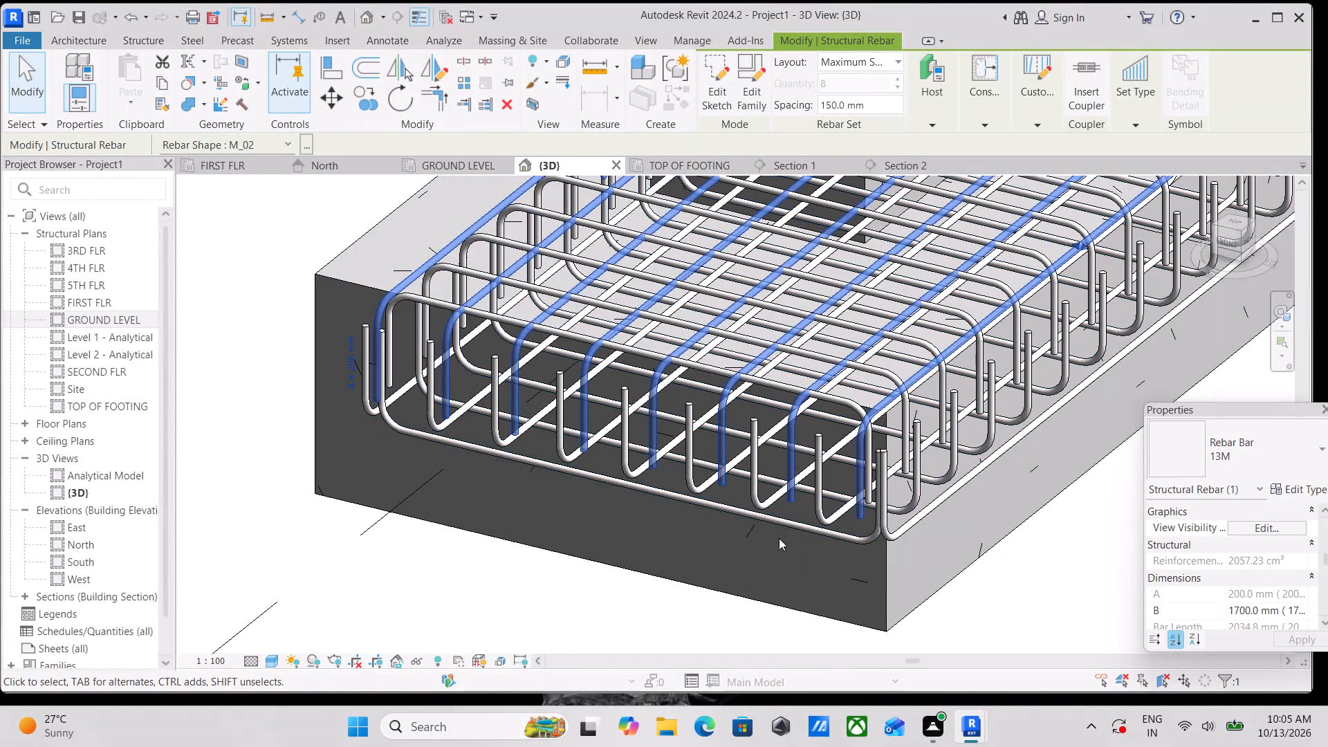
pyautogui.keyDown('shift'); pyautogui.moveTo(773, 545); pyautogui.dragTo(850, 379, button='middle'); pyautogui.keyUp('shift')
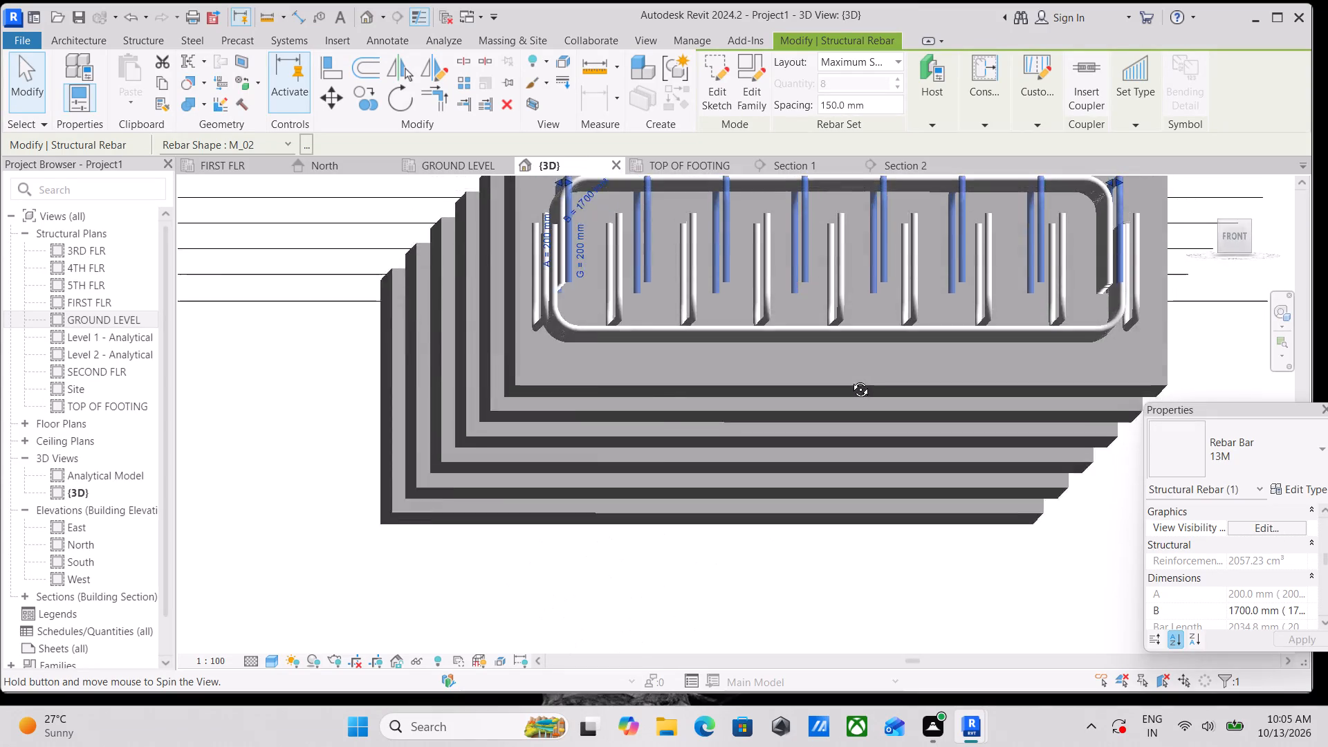
pyautogui.keyDown('shift'); pyautogui.moveTo(850, 379); pyautogui.dragTo(734, 472, button='middle'); pyautogui.keyUp('shift')
pyautogui.scroll(2, 792, 438)
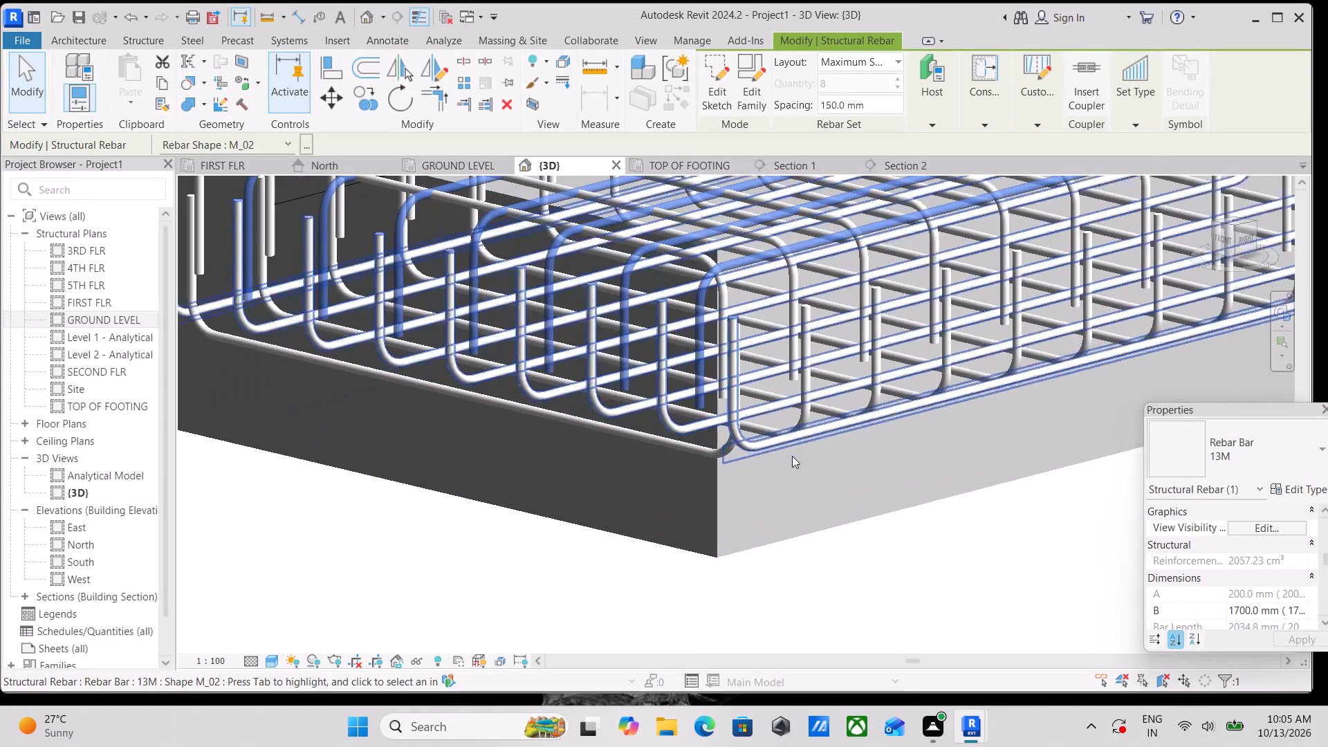
pyautogui.keyDown('ctrl'); pyautogui.click(784, 438); pyautogui.keyUp('ctrl')
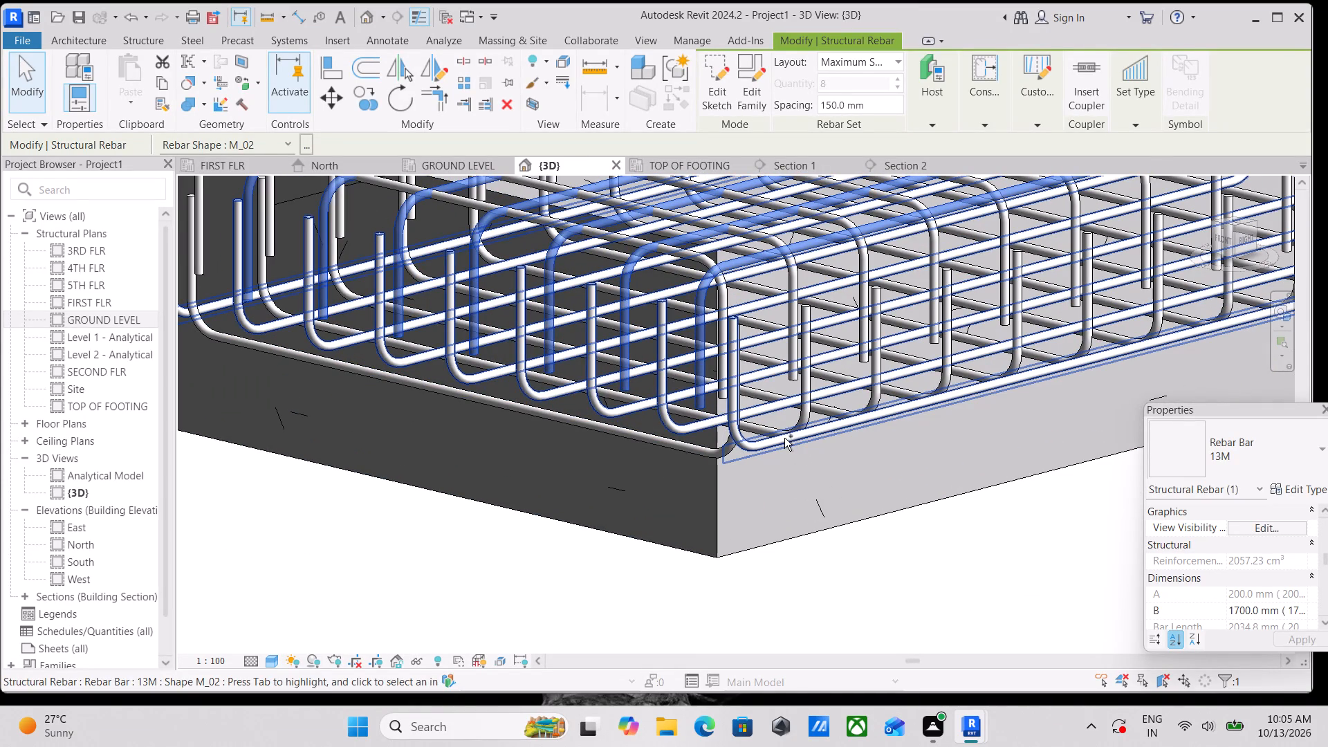
pyautogui.keyDown('ctrl'); pyautogui.click(697, 453); pyautogui.keyUp('ctrl')
pyautogui.keyDown('ctrl'); pyautogui.scroll(-1, 697, 453); pyautogui.keyUp('ctrl')
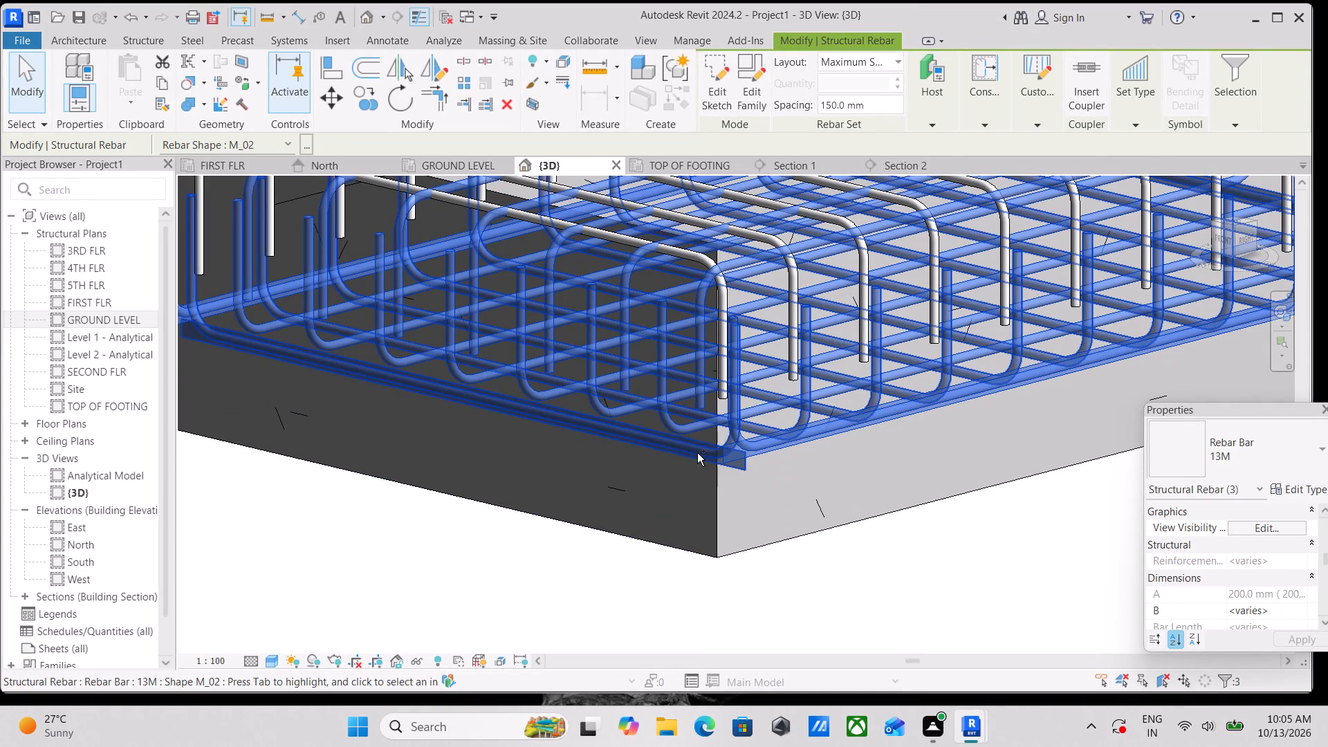
pyautogui.keyDown('ctrl'); pyautogui.scroll(-1, 697, 453); pyautogui.keyUp('ctrl')
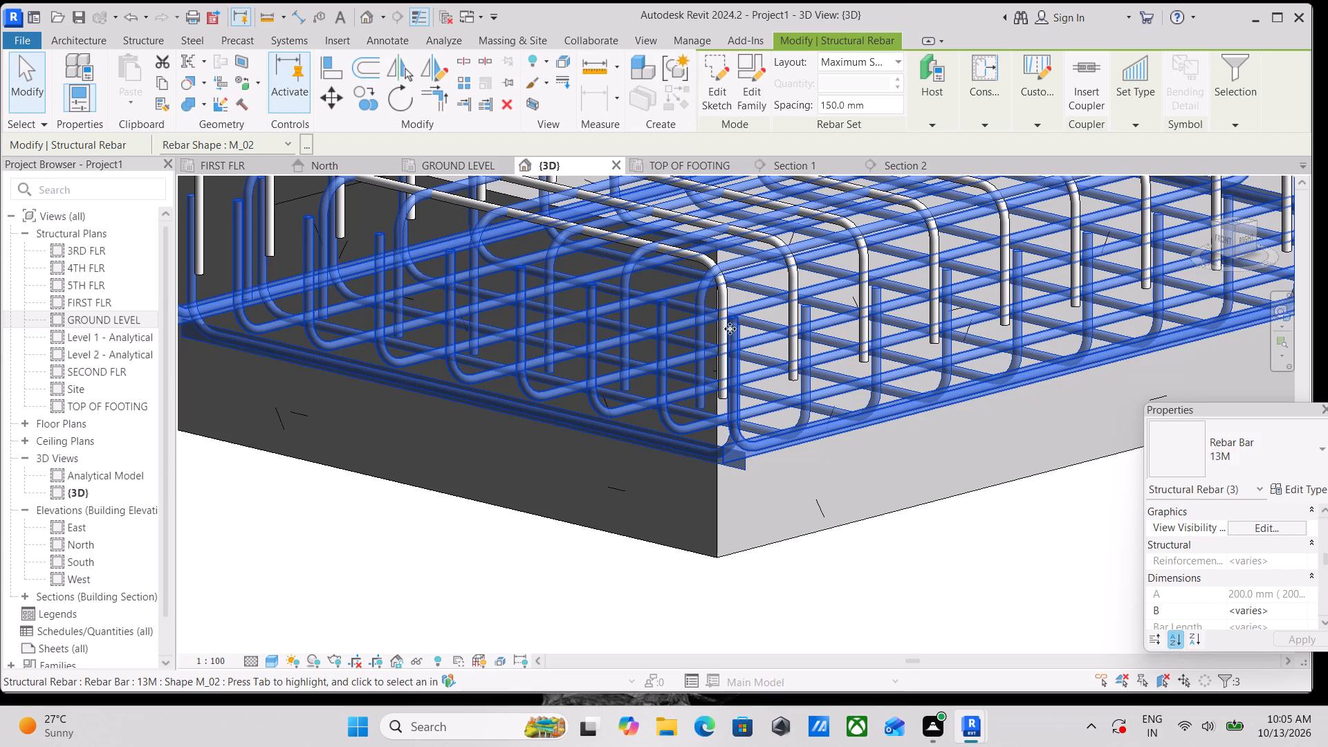
pyautogui.keyDown('ctrl'); pyautogui.click(726, 326); pyautogui.keyUp('ctrl')
pyautogui.scroll(-3, 711, 335)
pyautogui.moveTo(712, 340); pyautogui.dragTo(719, 389, button='middle')
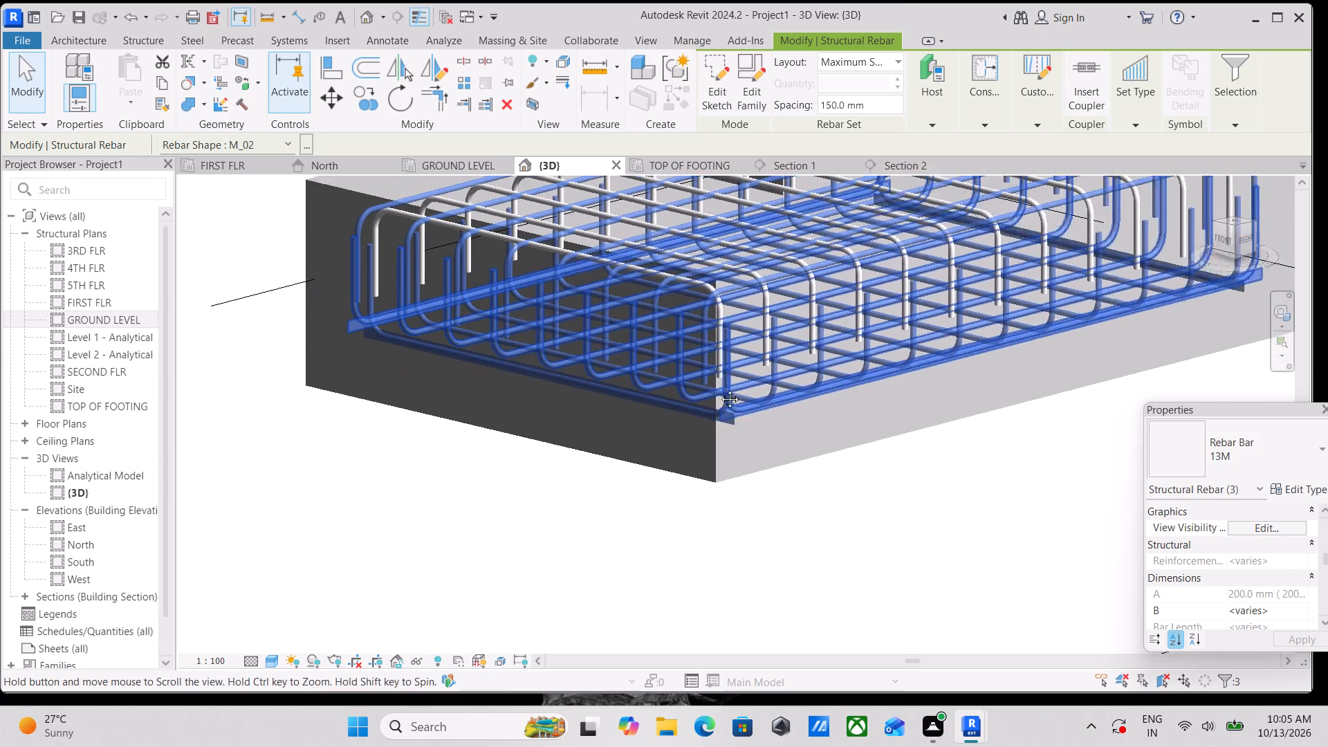
pyautogui.moveTo(719, 389); pyautogui.dragTo(725, 445, button='middle')
pyautogui.keyDown('ctrl'); pyautogui.click(508, 344); pyautogui.keyUp('ctrl')
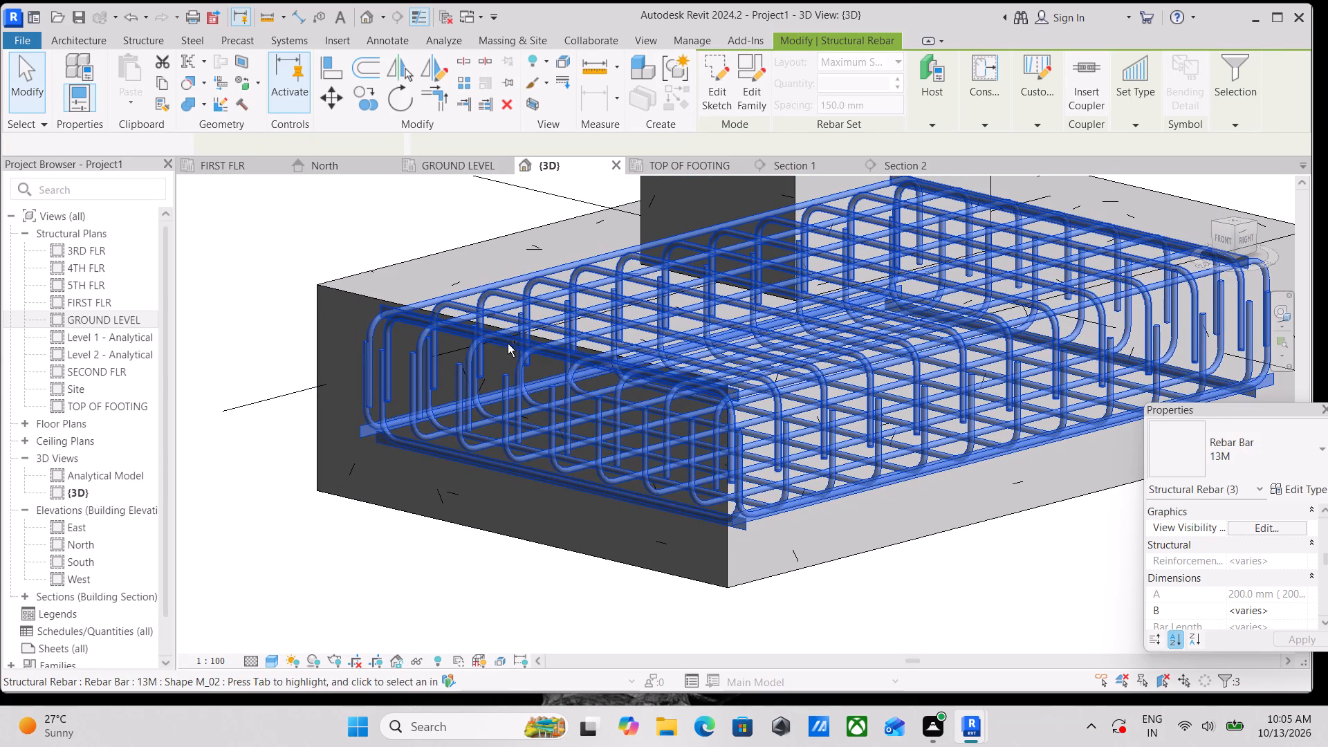
pyautogui.click(1287, 454)
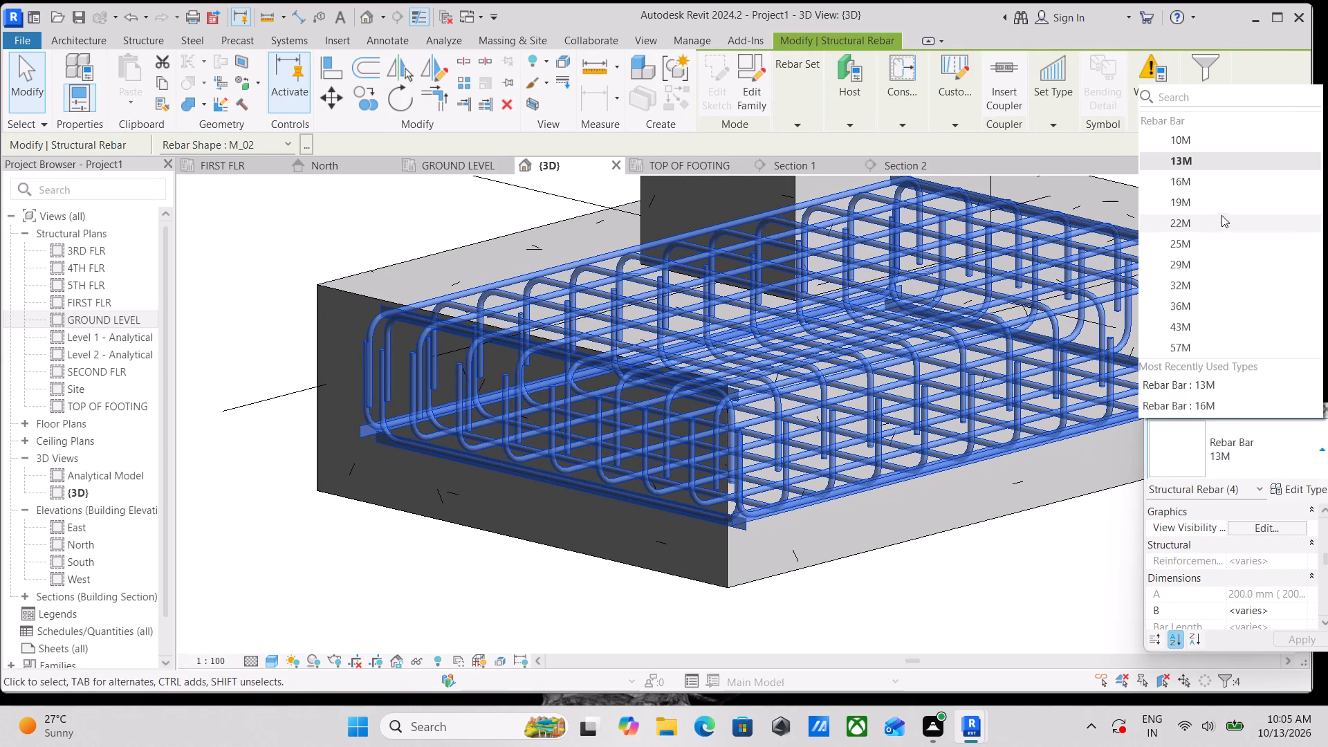
pyautogui.click(1192, 181)
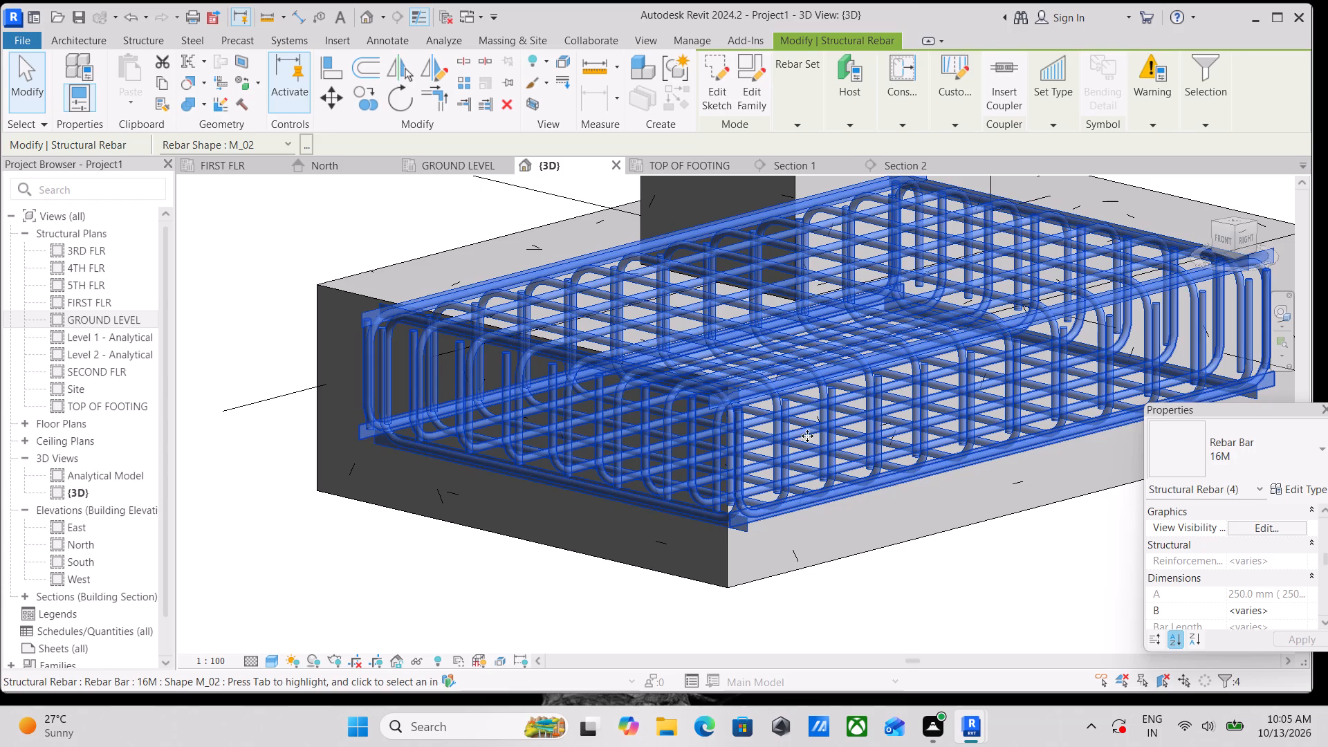
pyautogui.press('Escape')
# In the front orientation of the {3D} view, nudge the footing's top U-bar set with length B about 1020 mm up three times.
pyautogui.scroll(-2, 831, 443)
pyautogui.moveTo(831, 439); pyautogui.dragTo(847, 474, button='middle')
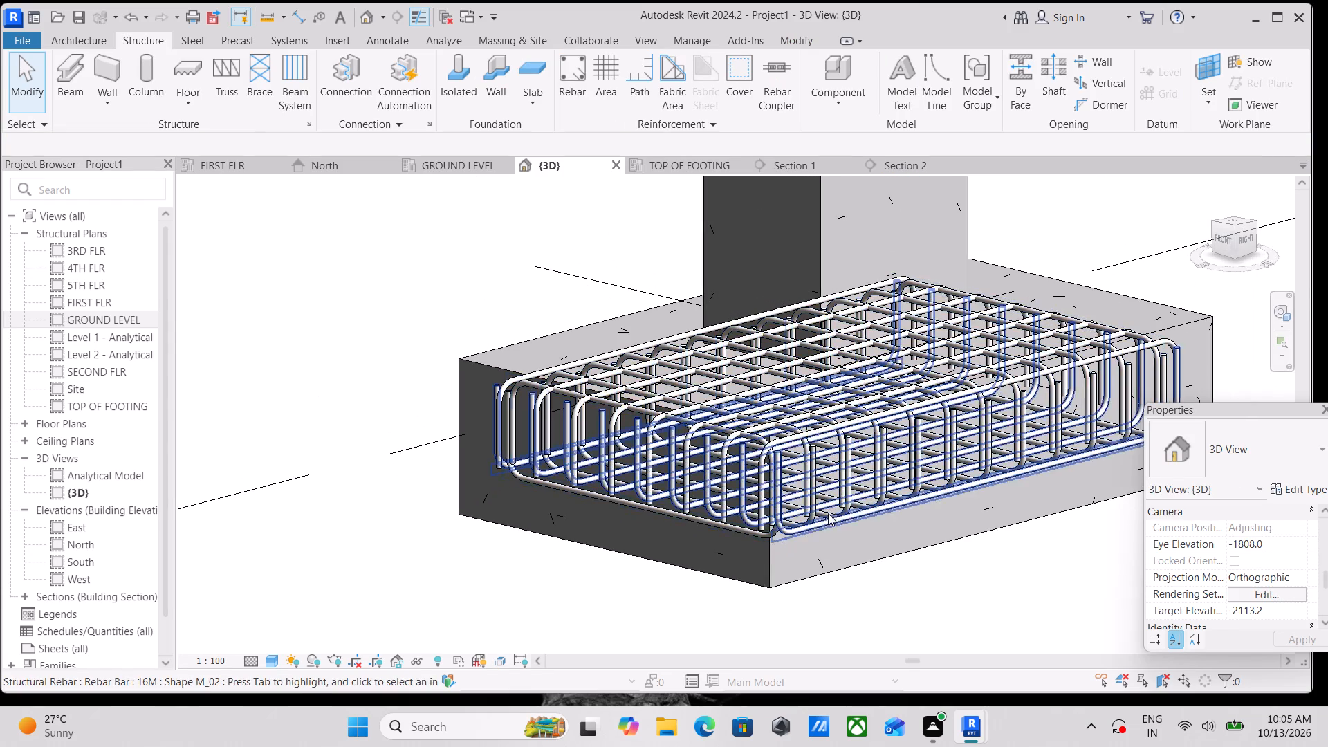
pyautogui.keyDown('shift'); pyautogui.moveTo(827, 510); pyautogui.dragTo(946, 465, button='middle'); pyautogui.keyUp('shift')
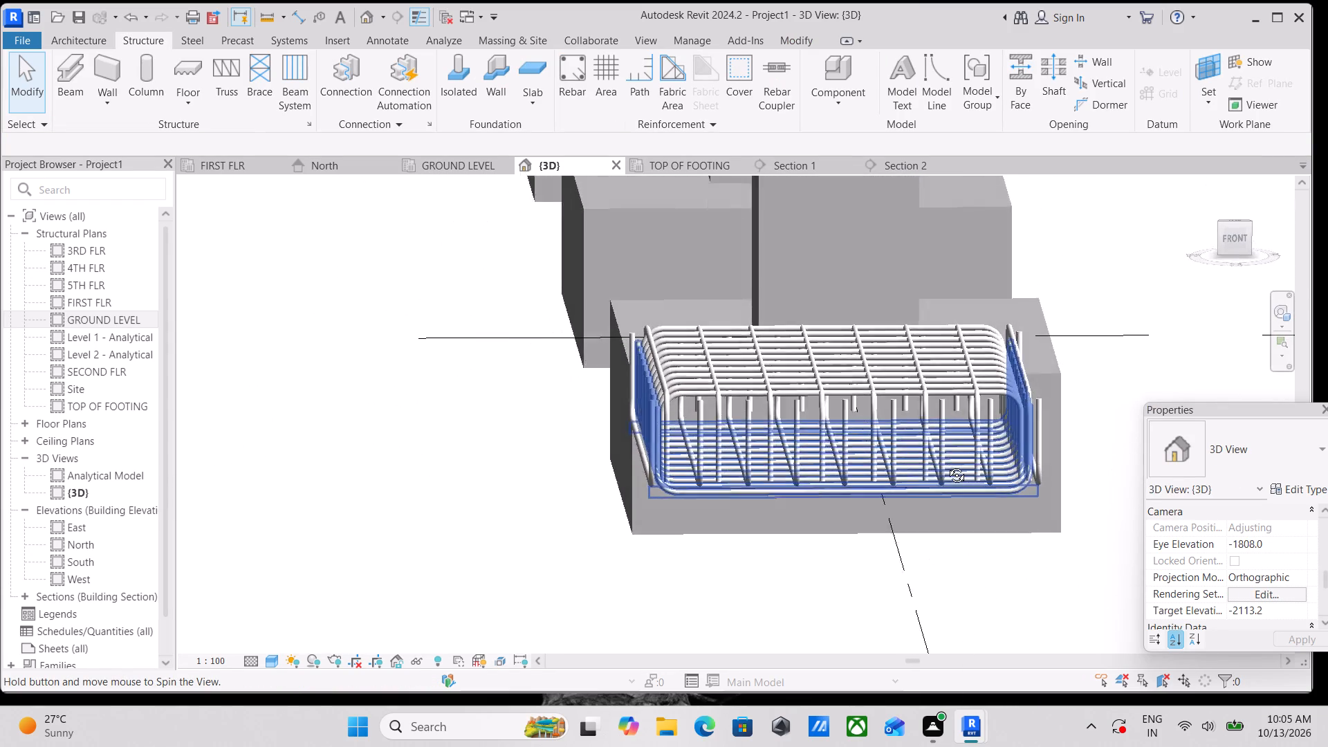
pyautogui.keyDown('shift'); pyautogui.moveTo(946, 465); pyautogui.dragTo(952, 430, button='middle'); pyautogui.keyUp('shift')
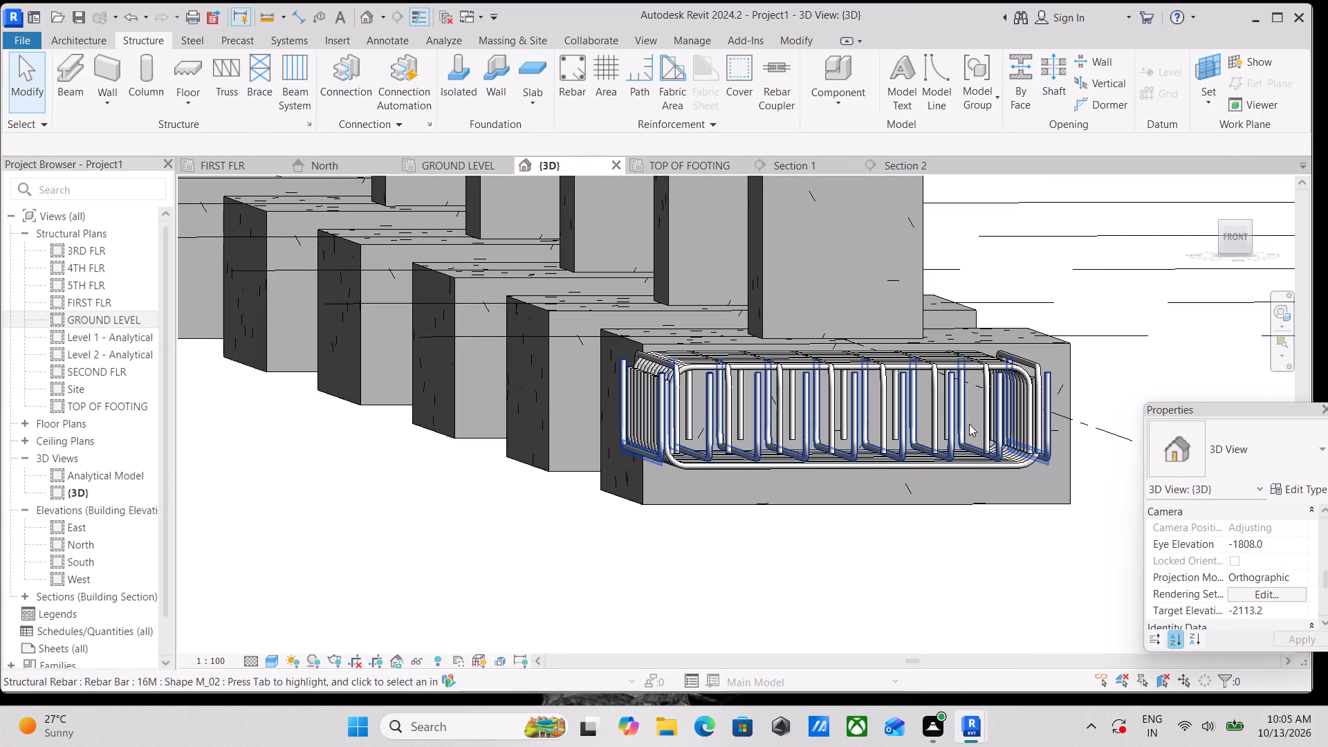
pyautogui.click(1242, 237)
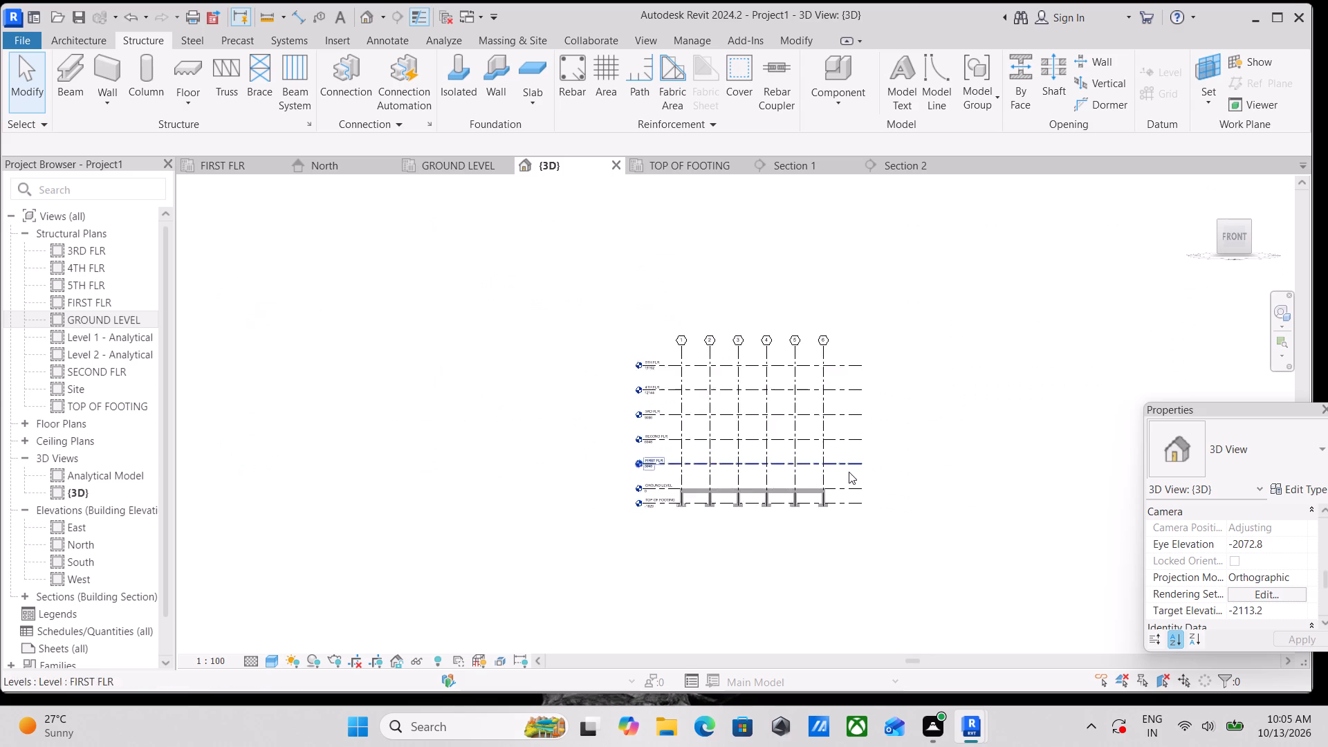
pyautogui.scroll(3, 840, 473)
pyautogui.scroll(4, 650, 515)
pyautogui.scroll(13, 539, 573)
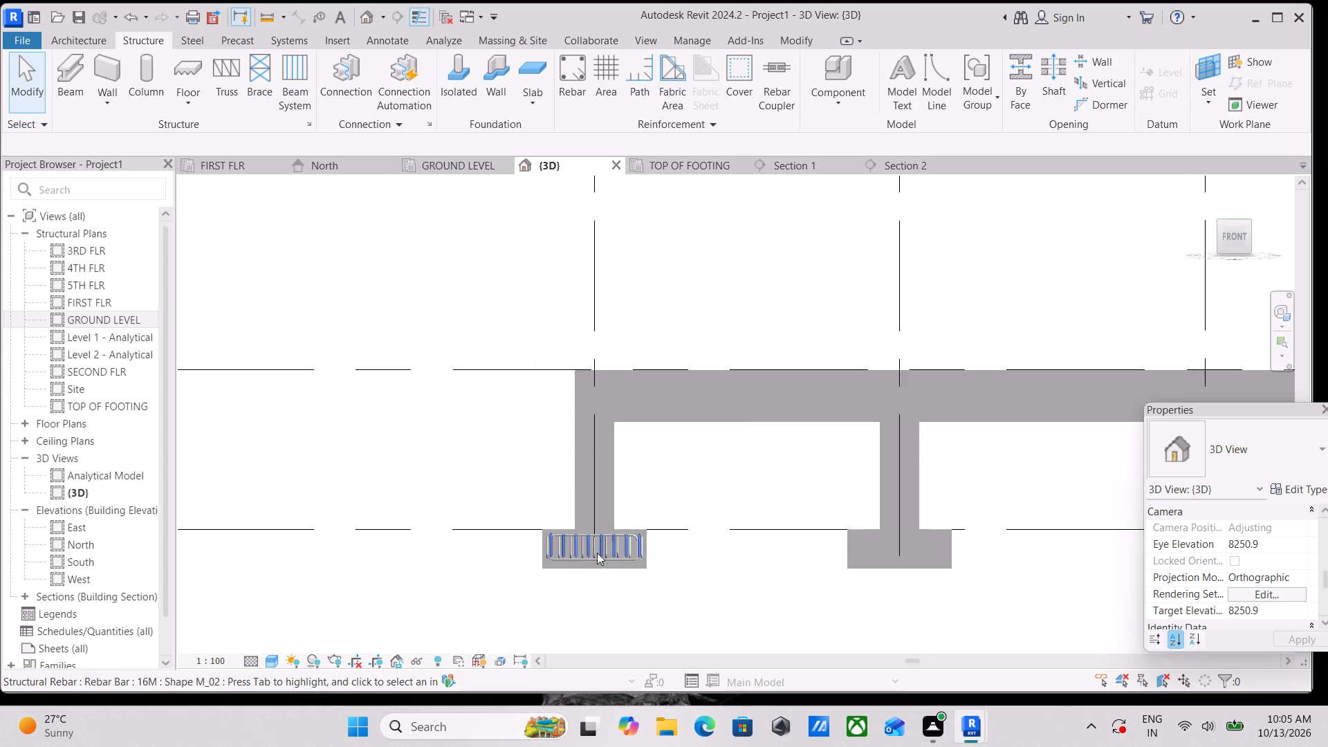
pyautogui.scroll(6, 597, 553)
pyautogui.click(593, 496)
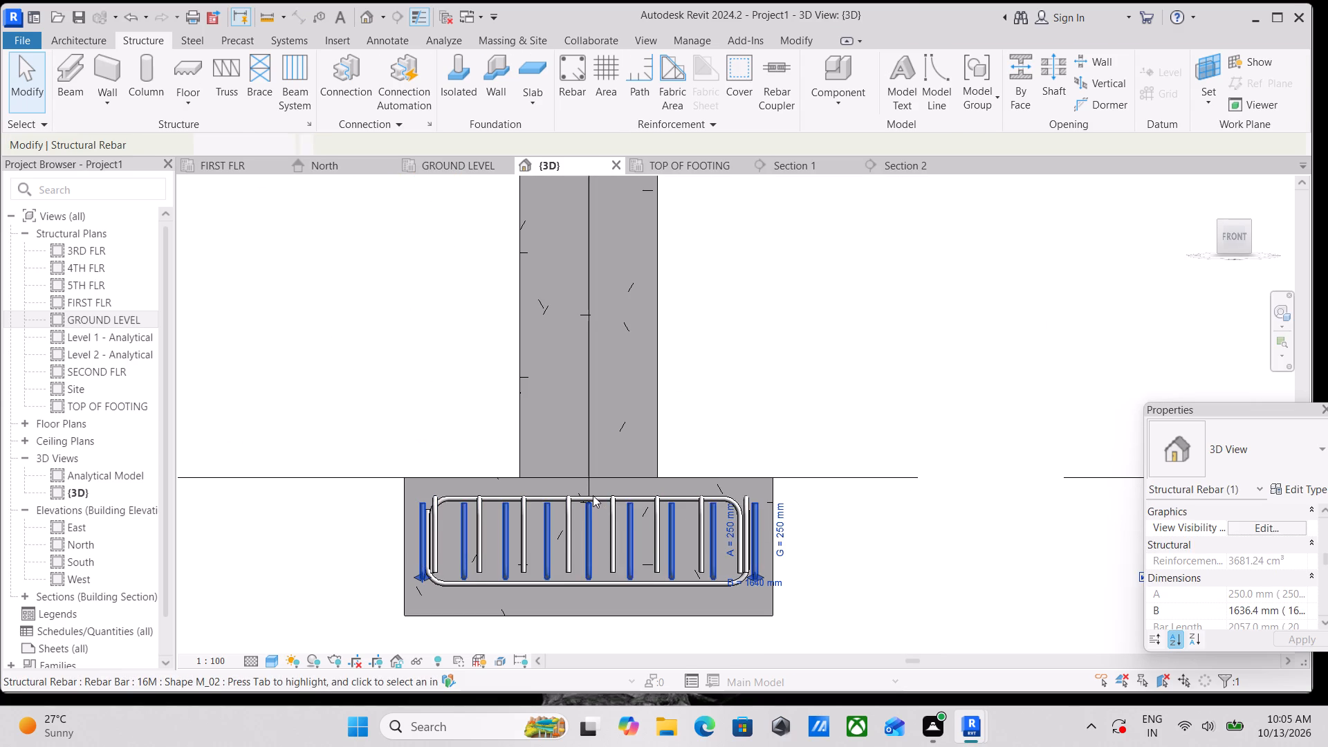
pyautogui.click(594, 494)
pyautogui.scroll(2, 594, 494)
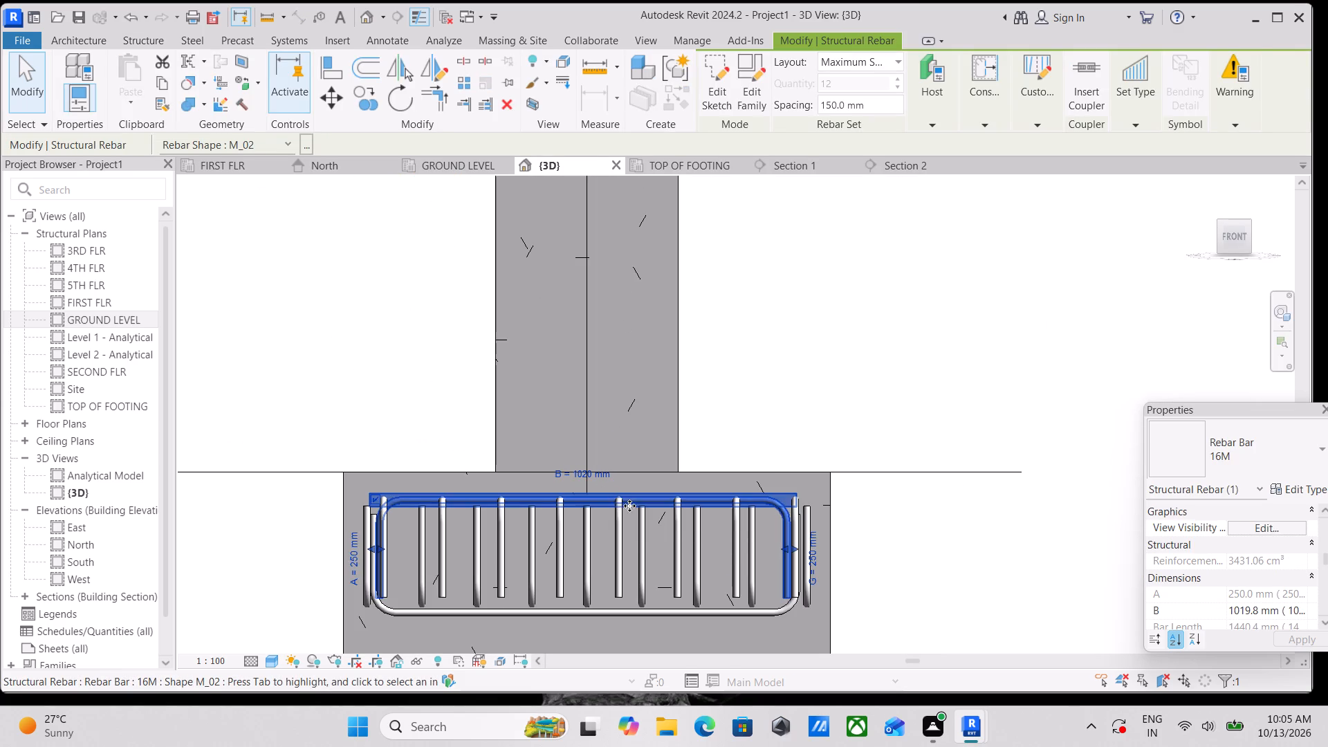
pyautogui.press('Up')
pyautogui.press('Up')
pyautogui.press('Up')
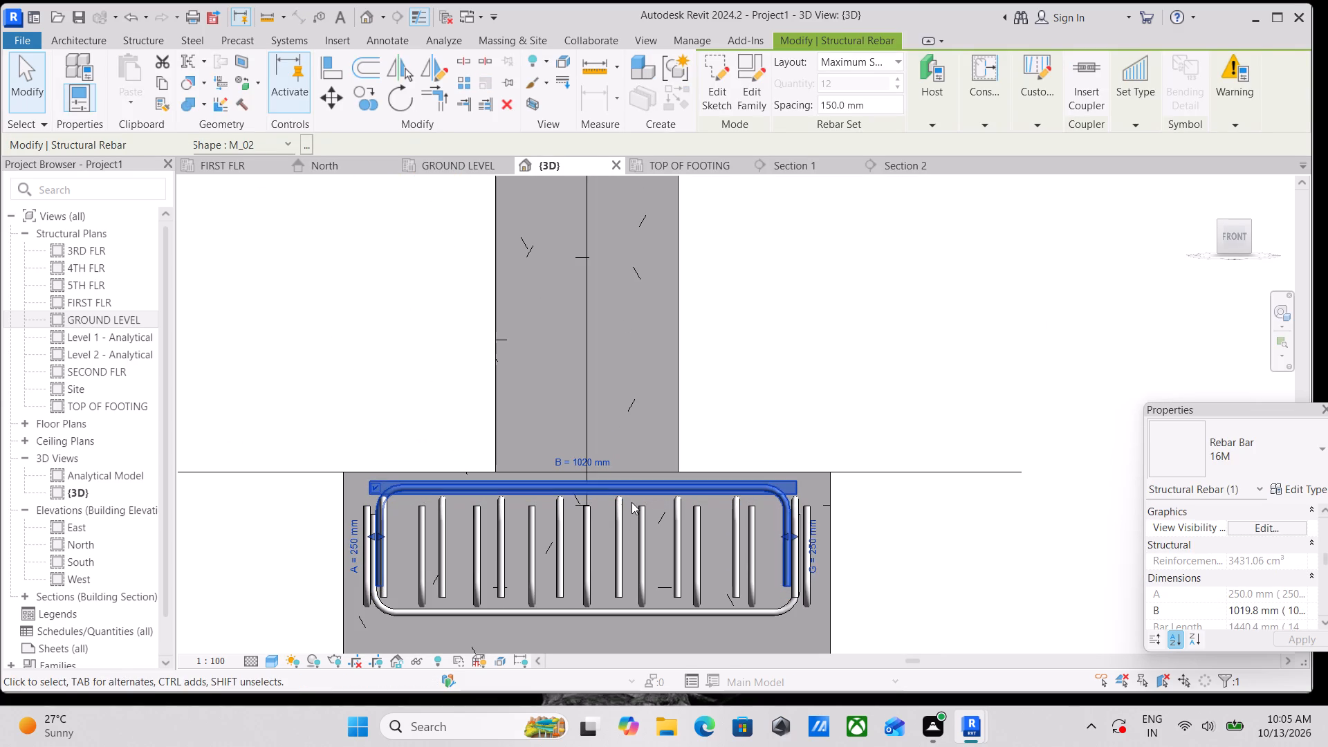
# Nudge the footing's bottom U-bar set with length B about 1058 mm down three times.
pyautogui.click(675, 612)
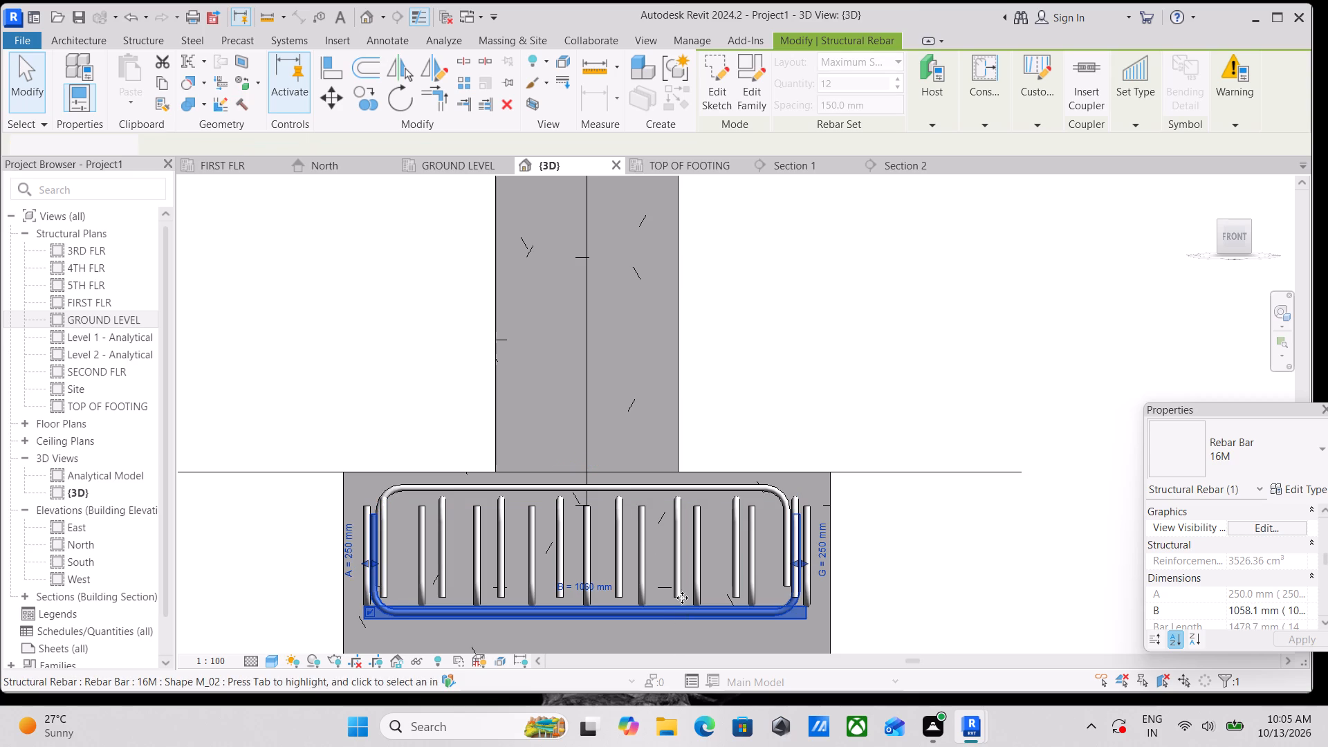
pyautogui.press('Down')
pyautogui.press('Down')
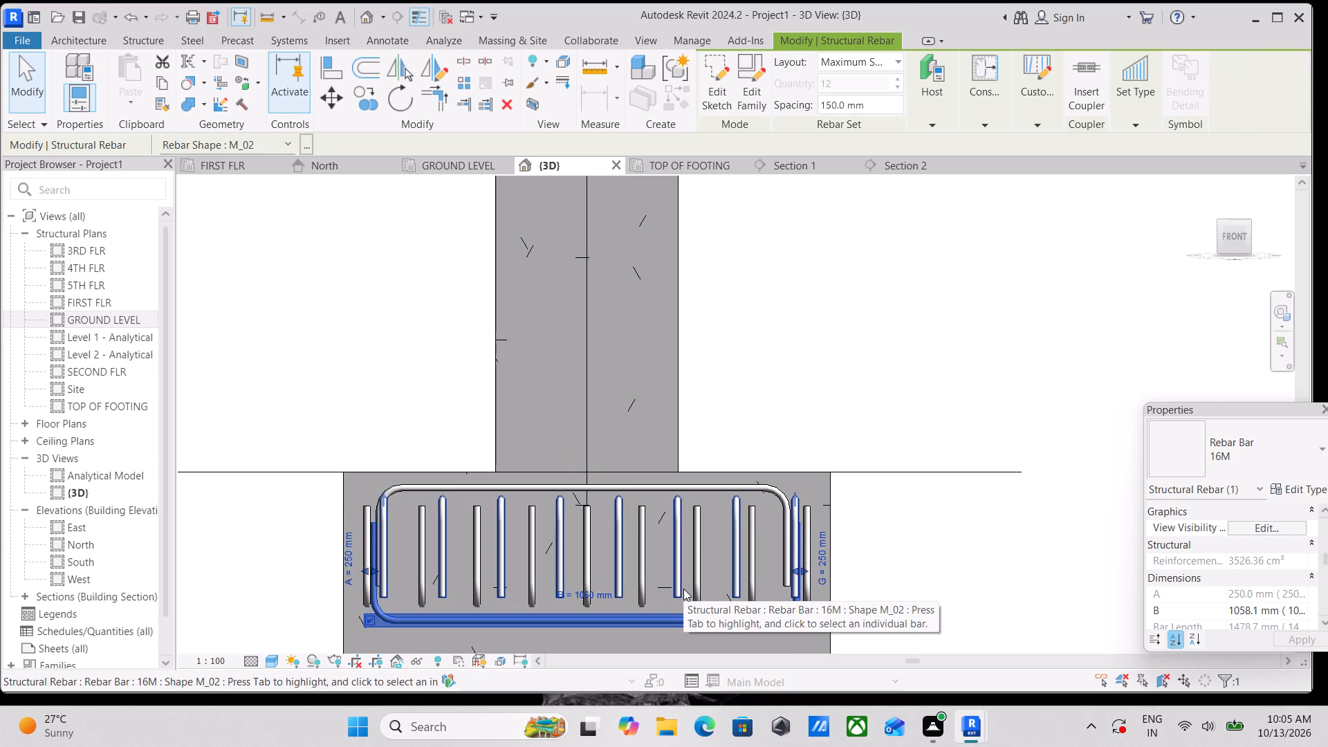
pyautogui.press('Down')
# Nudge the bottom long U-bar set with length B about 1636 mm down twice.
pyautogui.click(631, 573)
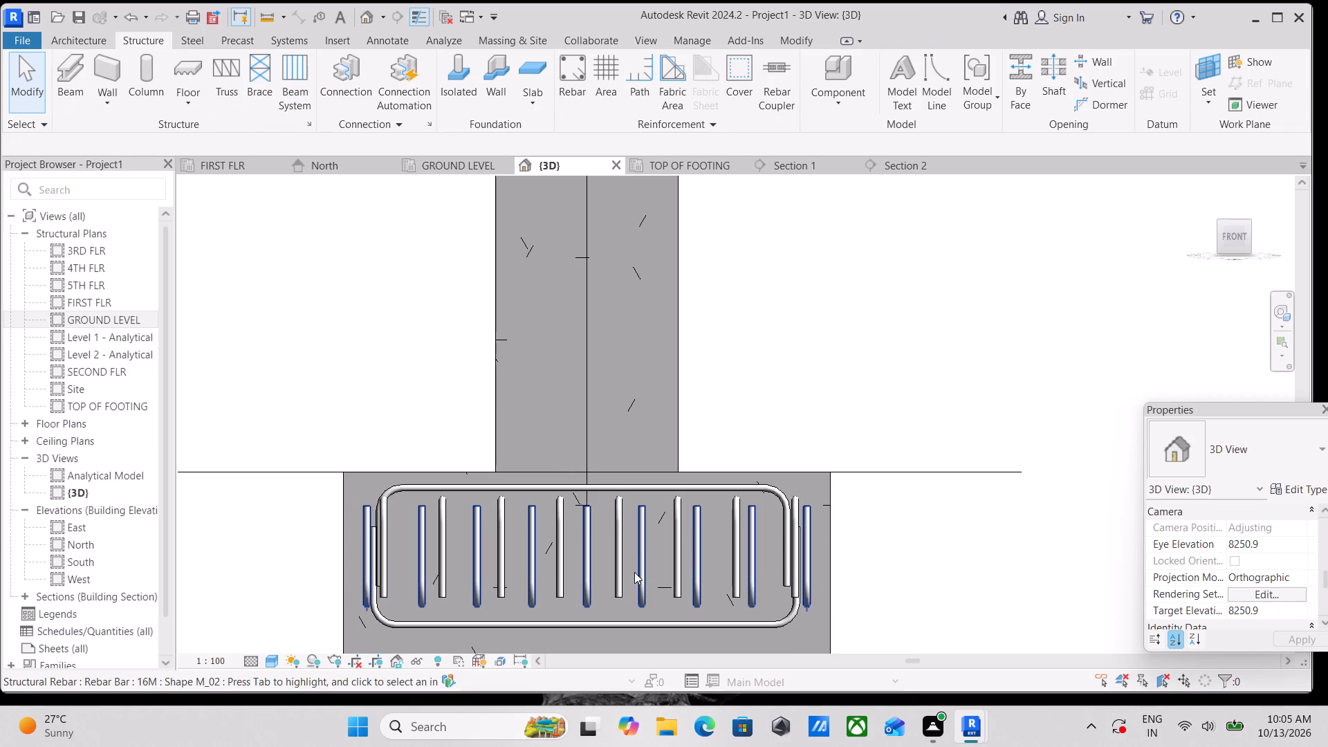
pyautogui.click(636, 573)
pyautogui.press('Down')
pyautogui.press('Down')
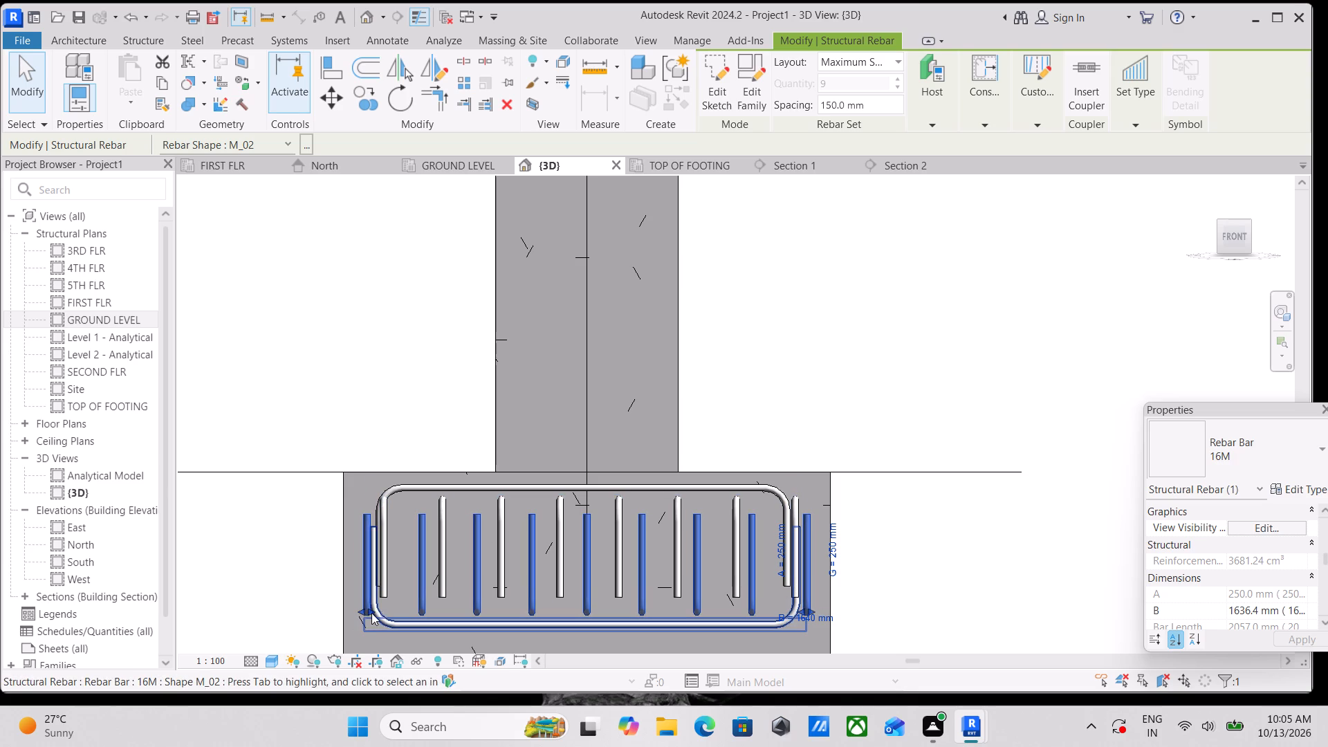
# Pull the first bar of the bottom long U-bar set inward, narrowing the set's spread to eight bars.
pyautogui.moveTo(372, 607); pyautogui.dragTo(397, 611)
pyautogui.scroll(-1, 479, 539)
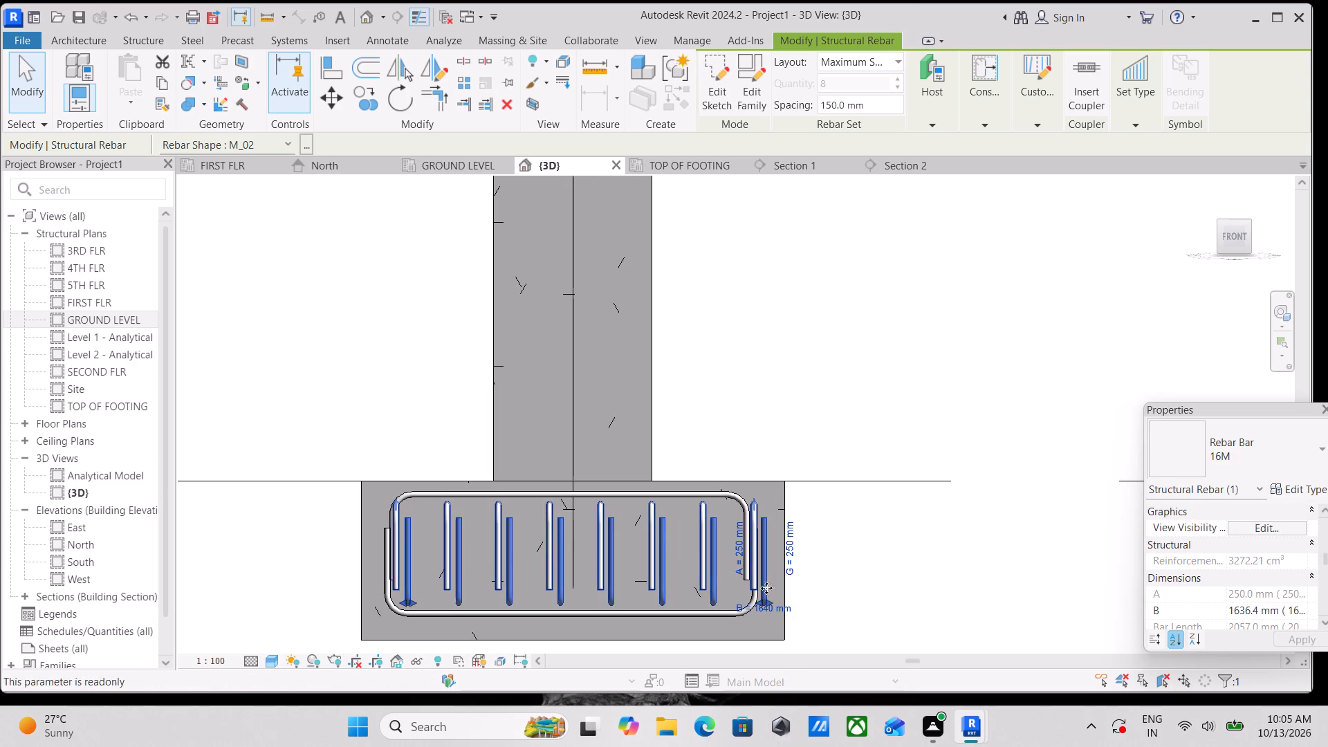
# Extend the bottom crosswise U-bar set outward at both ends, bringing length B to about 1136 mm.
pyautogui.click(679, 614)
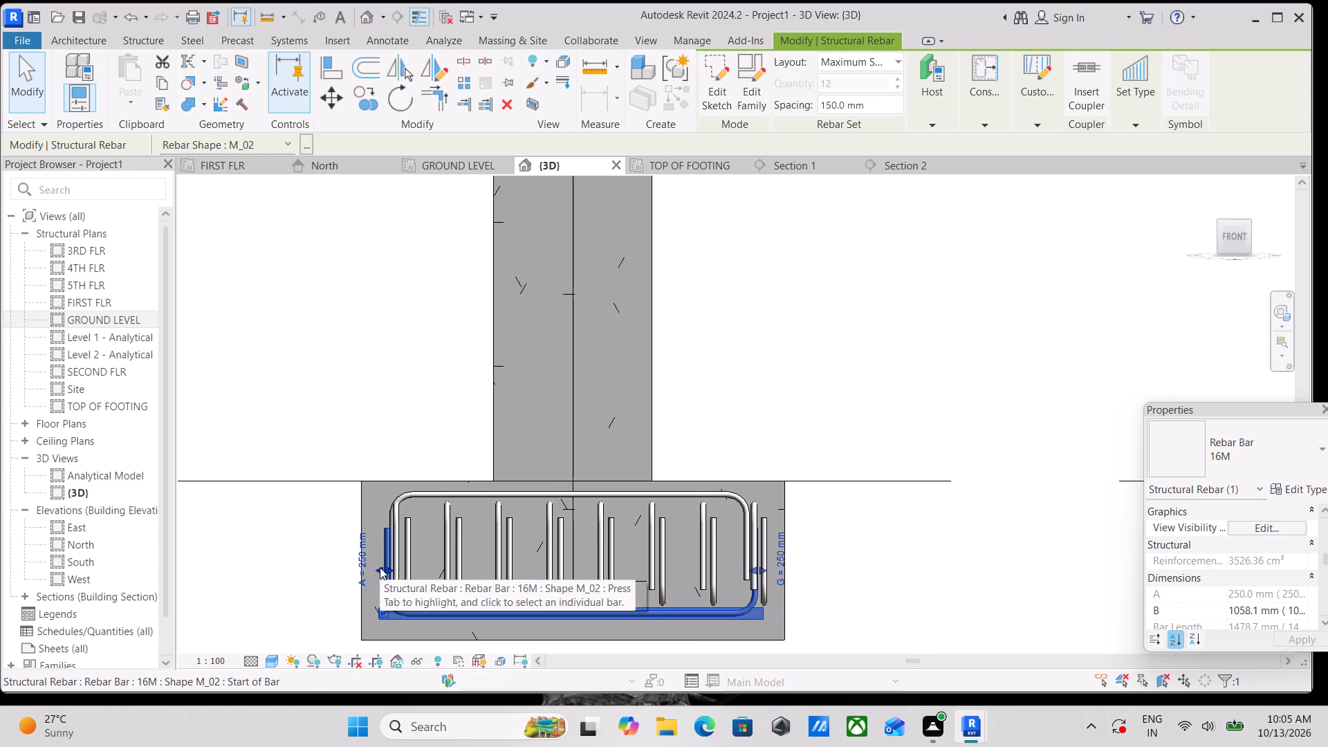
pyautogui.moveTo(380, 567); pyautogui.dragTo(367, 567)
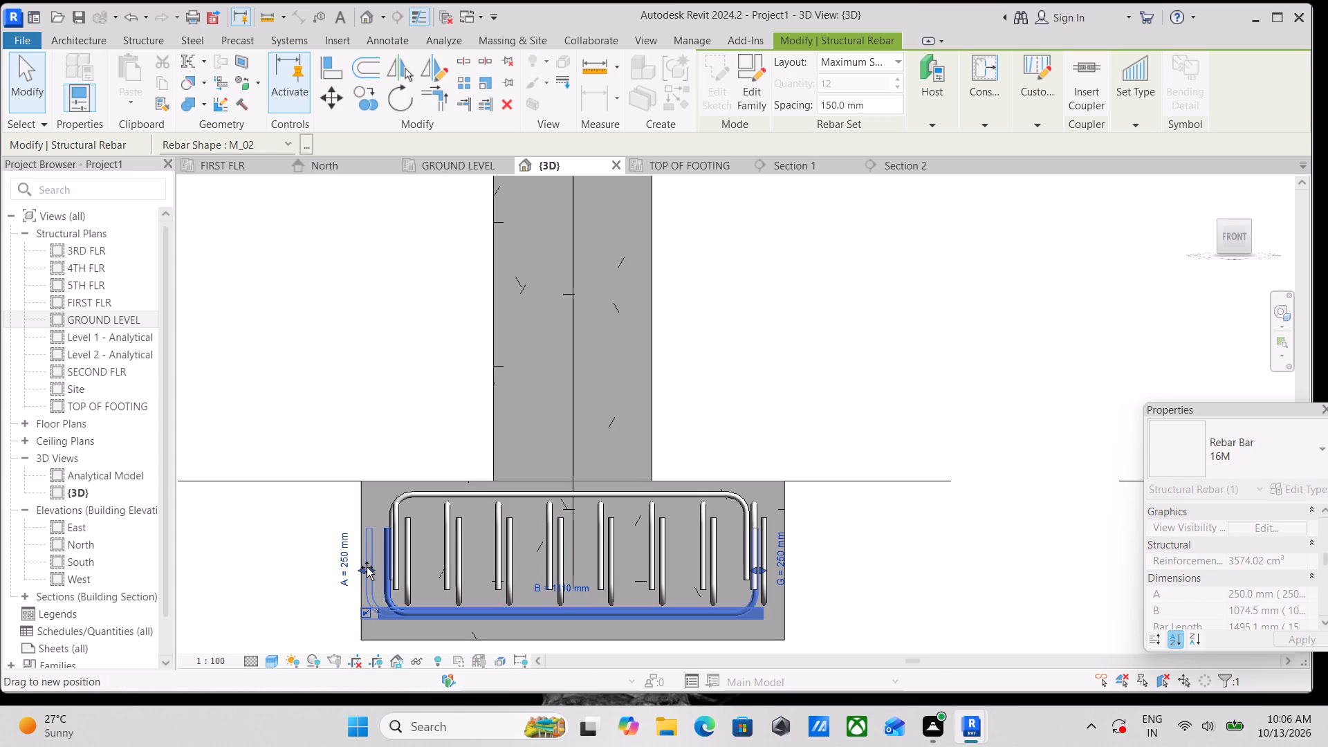
pyautogui.moveTo(367, 567); pyautogui.dragTo(373, 567)
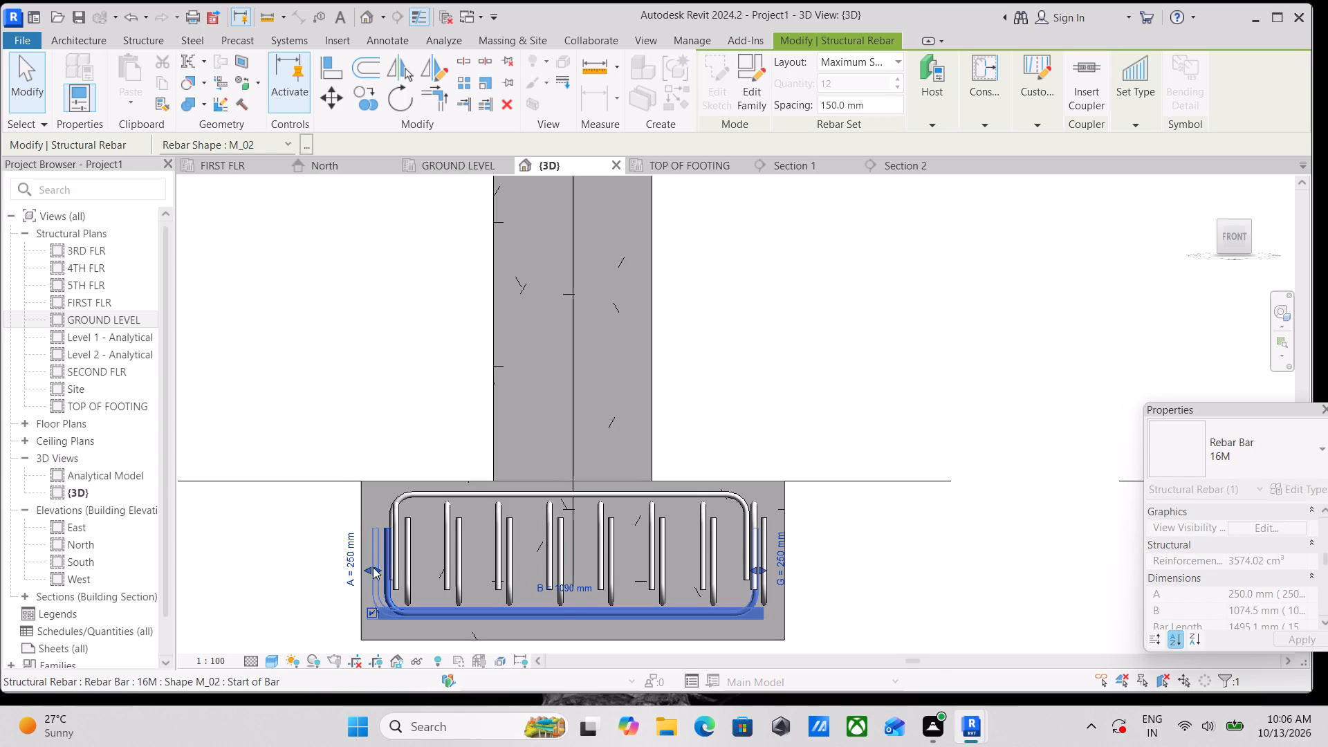
pyautogui.scroll(2, 762, 574)
pyautogui.moveTo(757, 566); pyautogui.dragTo(777, 569)
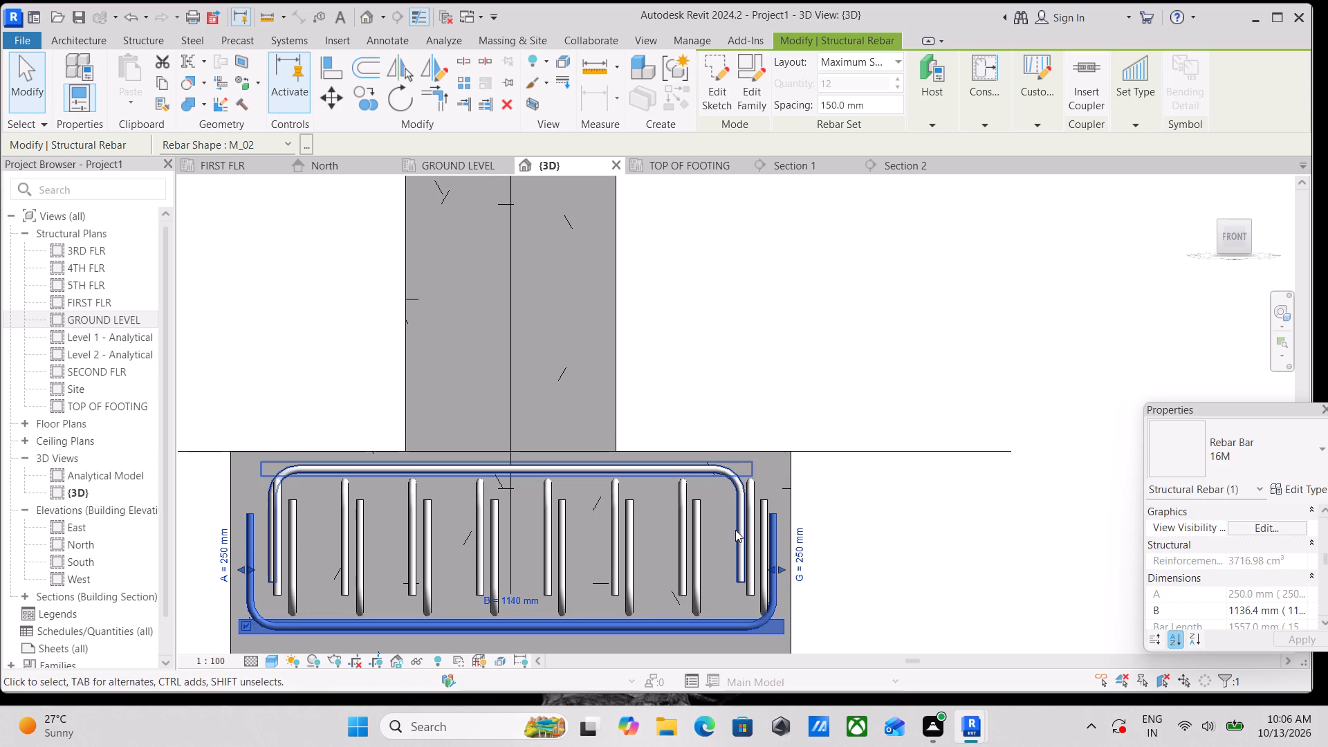
# Extend the top crosswise U-bar set outward at one end, bringing length B to about 1051 mm.
pyautogui.click(407, 467)
pyautogui.click(262, 522)
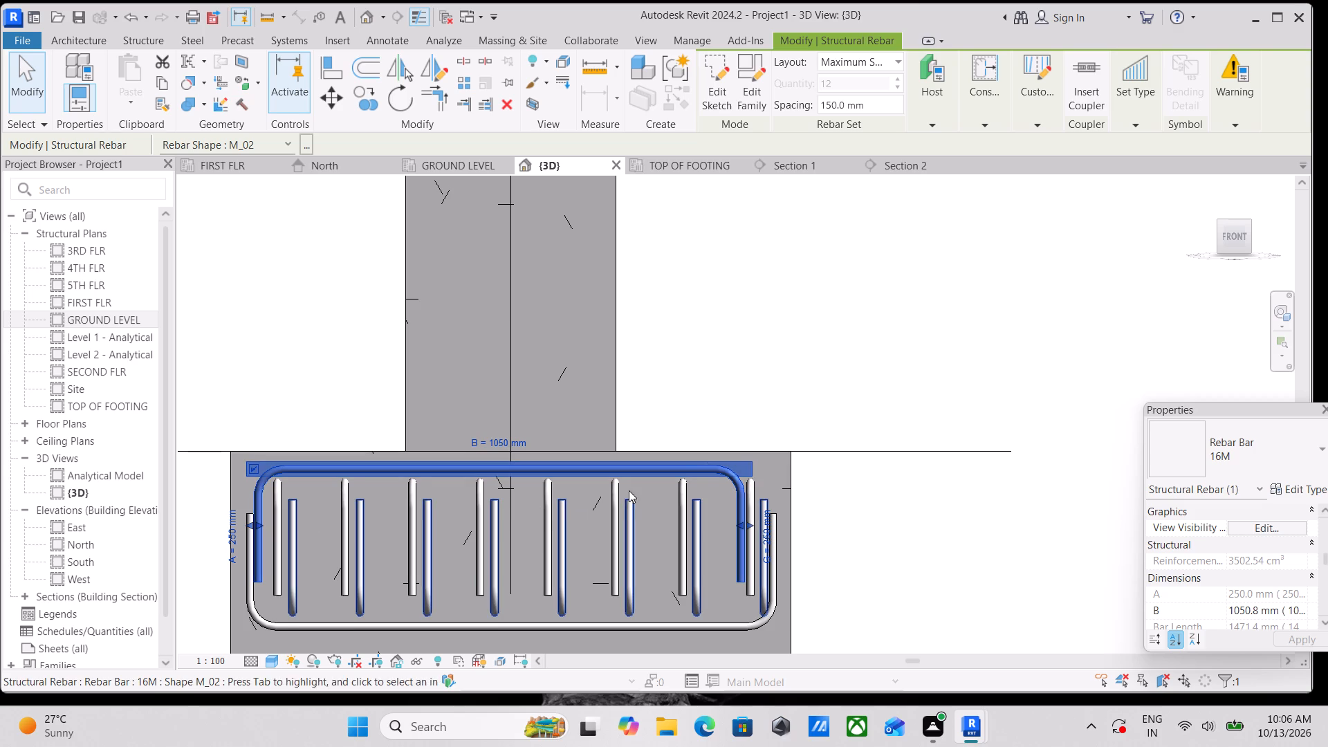
pyautogui.click(752, 553)
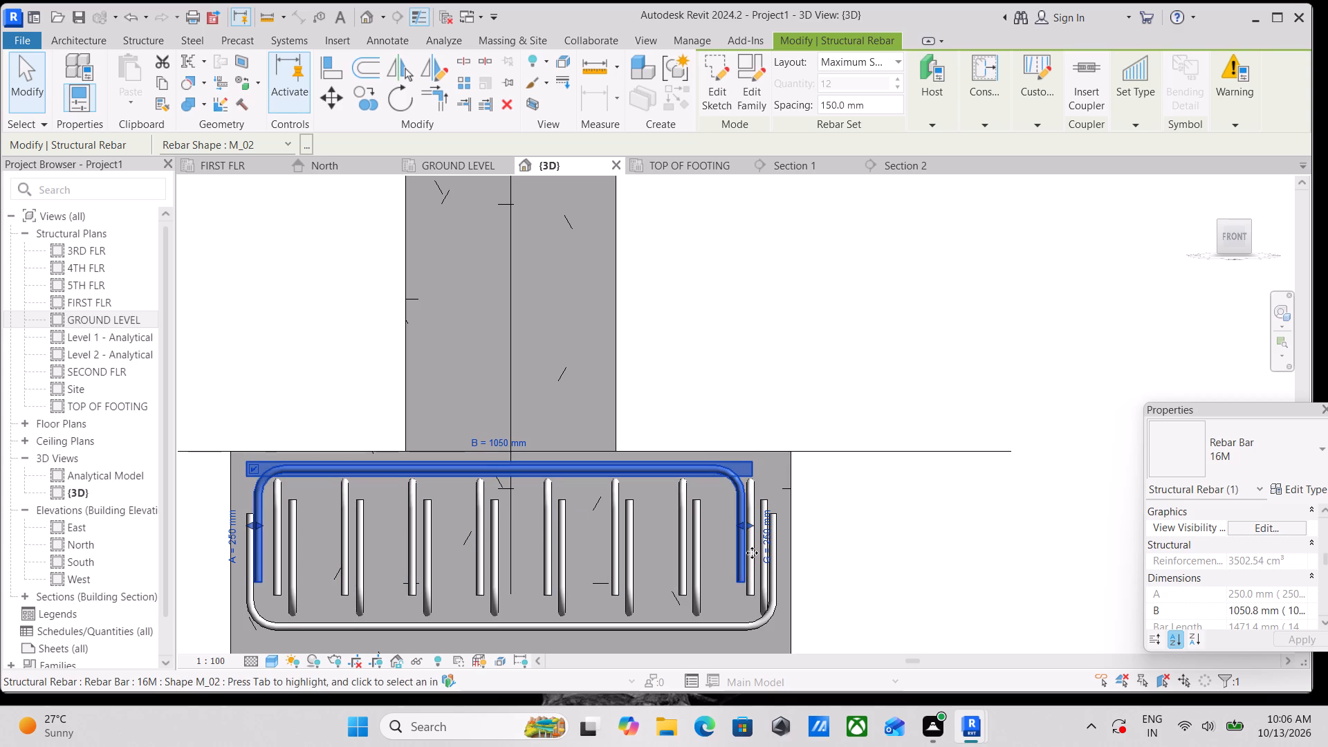
# Pull the last bar of the bottom long U-bar set inward so the set sits within the crosswise U-bars.
pyautogui.click(696, 593)
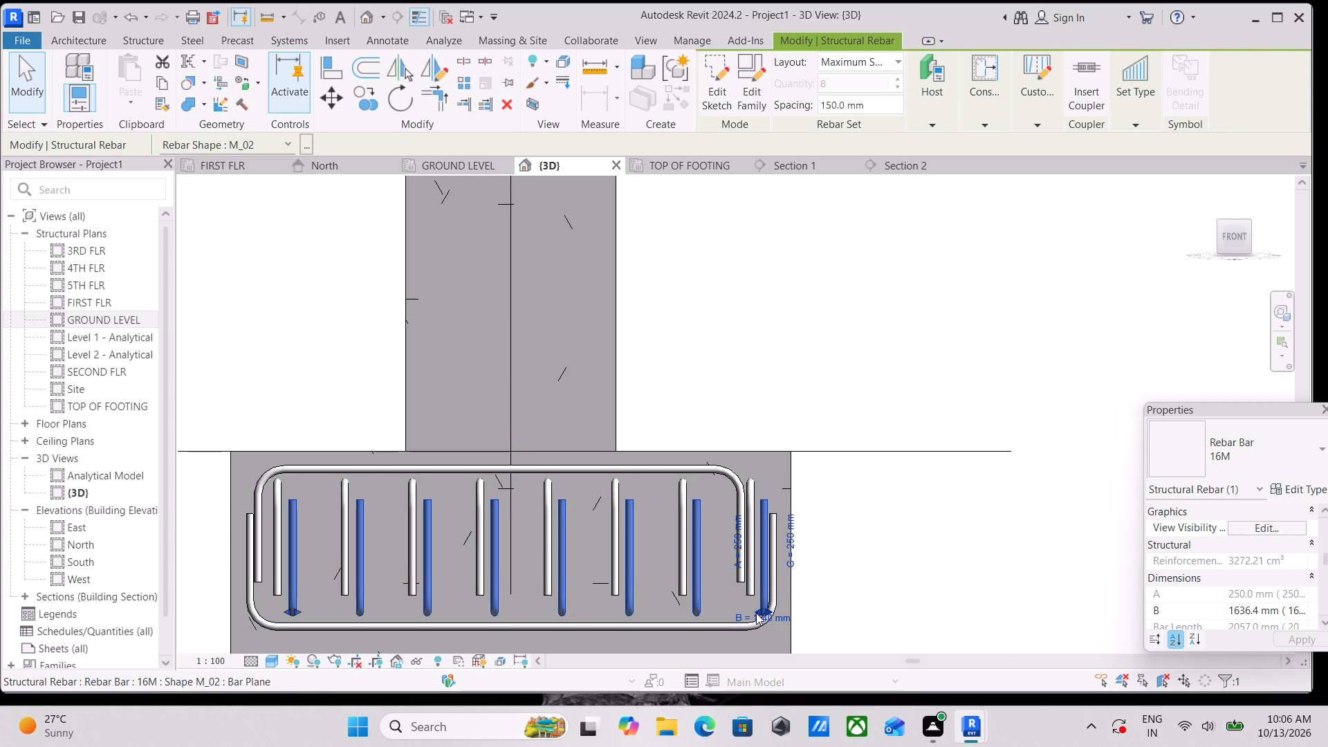
pyautogui.moveTo(758, 610); pyautogui.dragTo(726, 604)
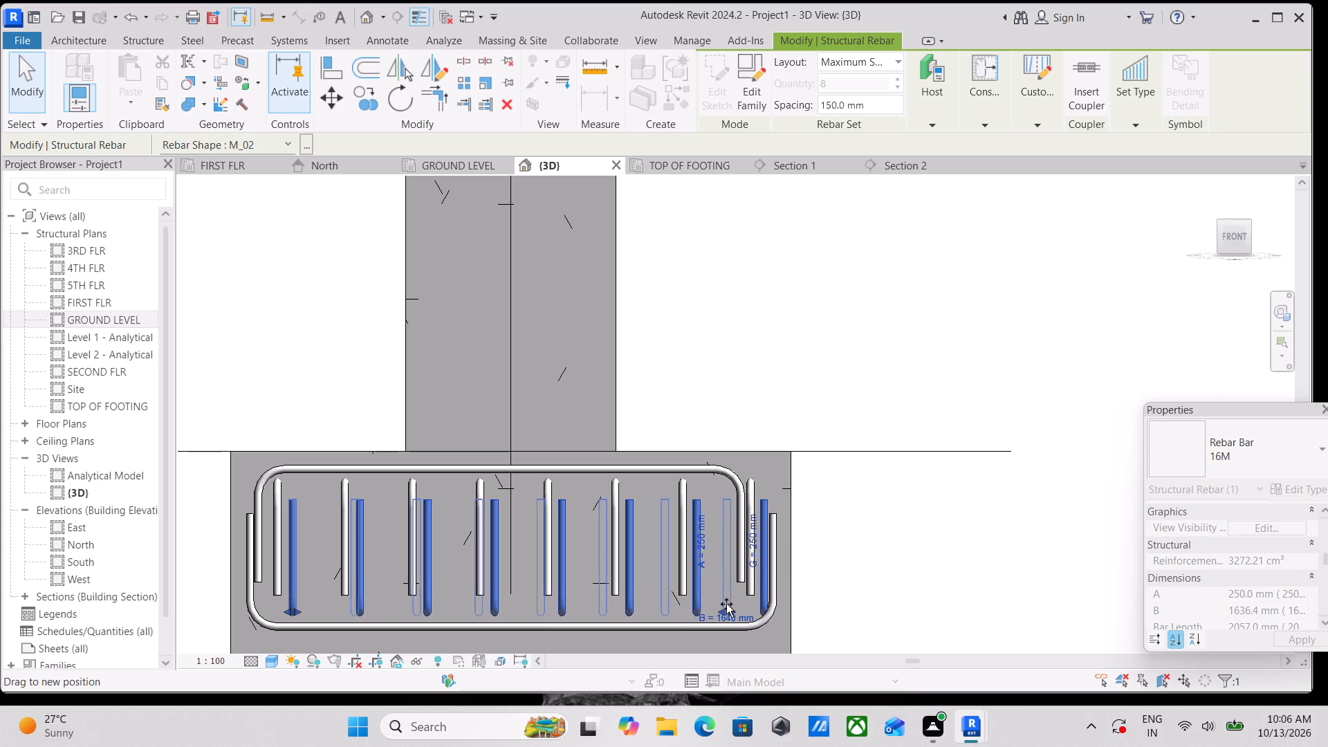
pyautogui.moveTo(726, 604); pyautogui.dragTo(721, 601)
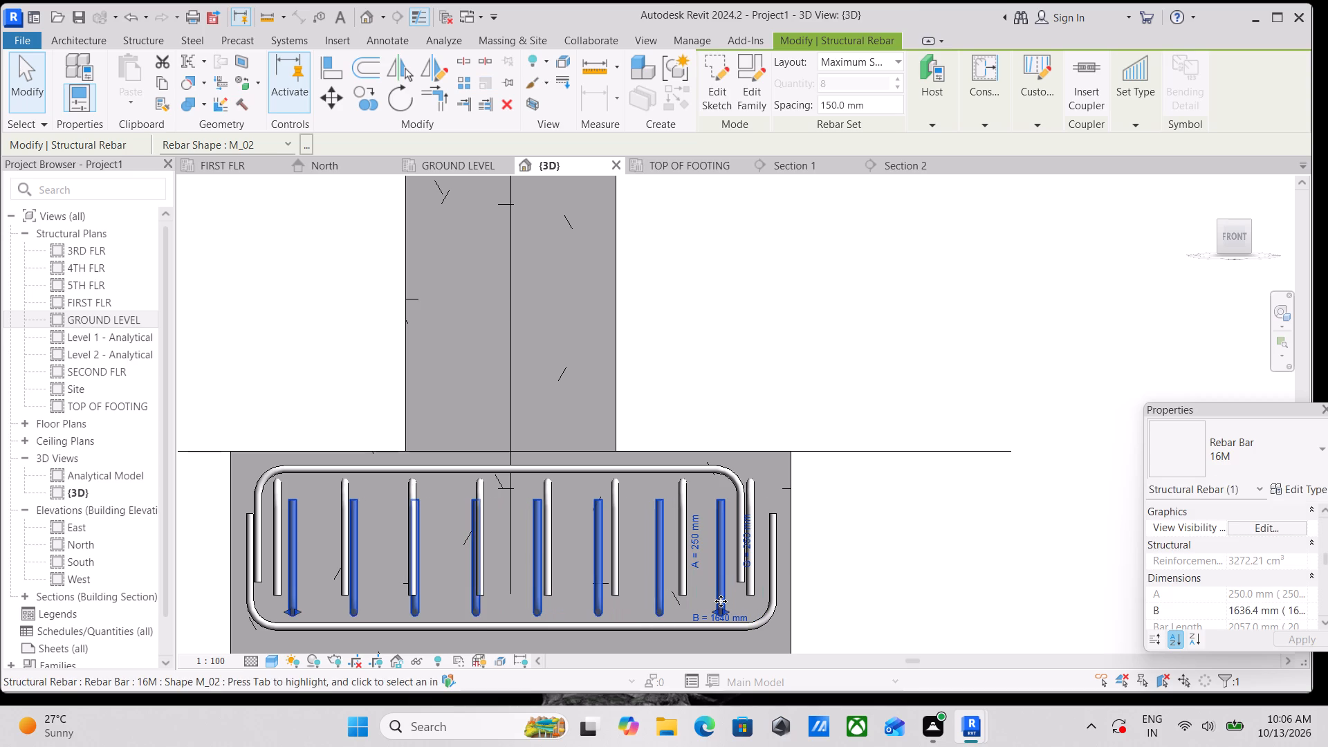
pyautogui.scroll(-2, 721, 601)
pyautogui.scroll(2, 412, 567)
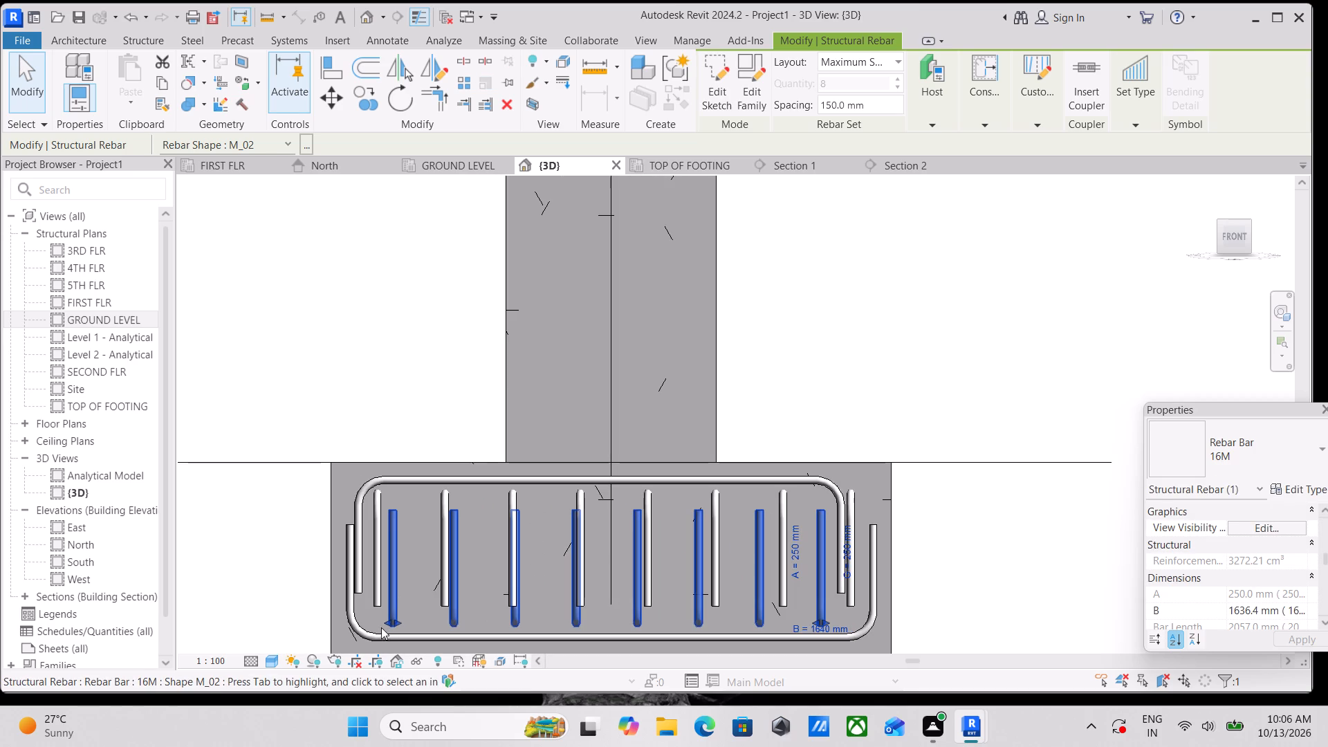
pyautogui.click(389, 621)
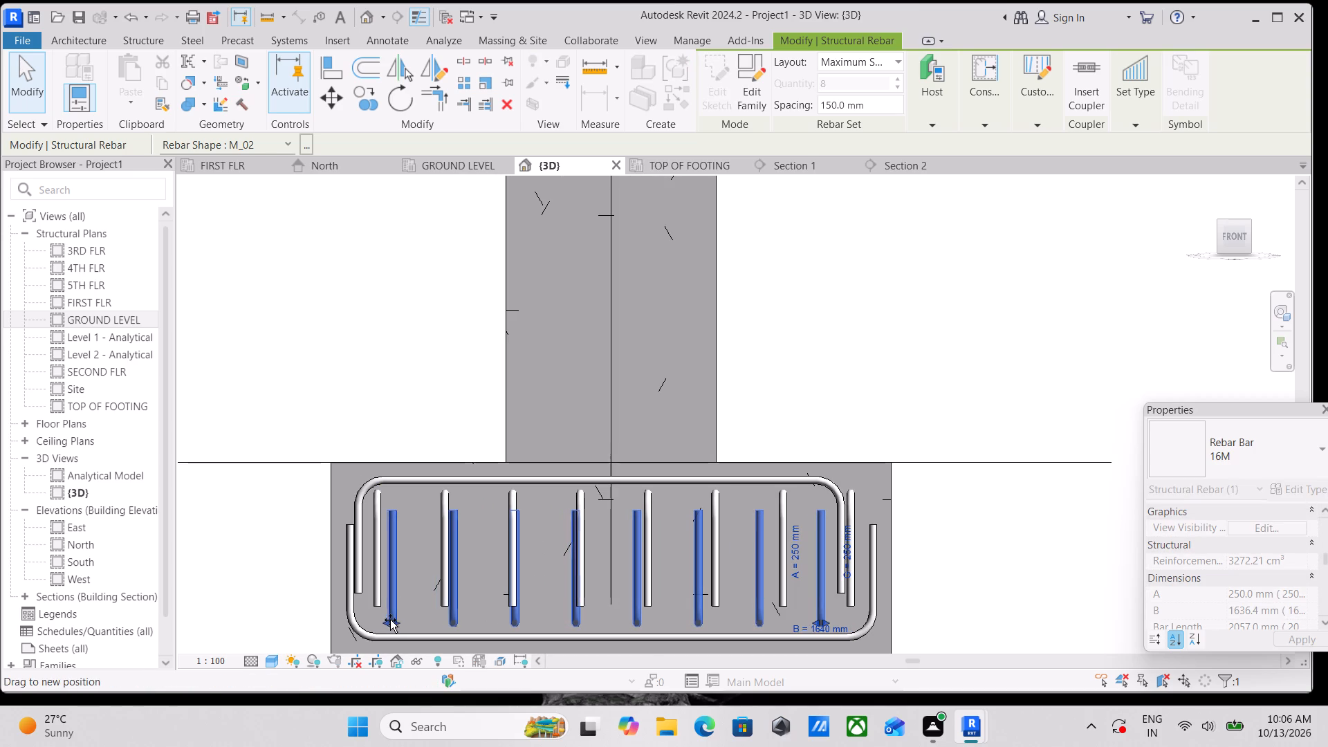
pyautogui.scroll(-3, 407, 601)
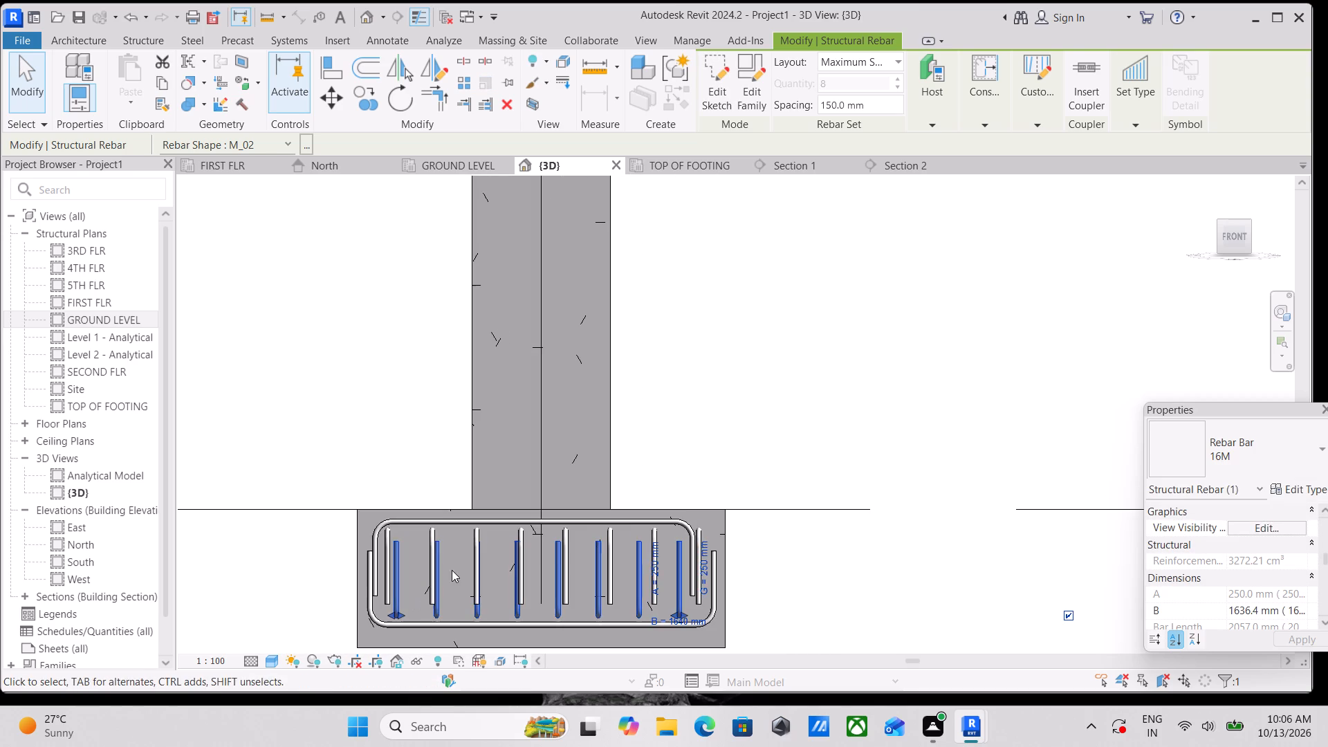
pyautogui.press('Escape')
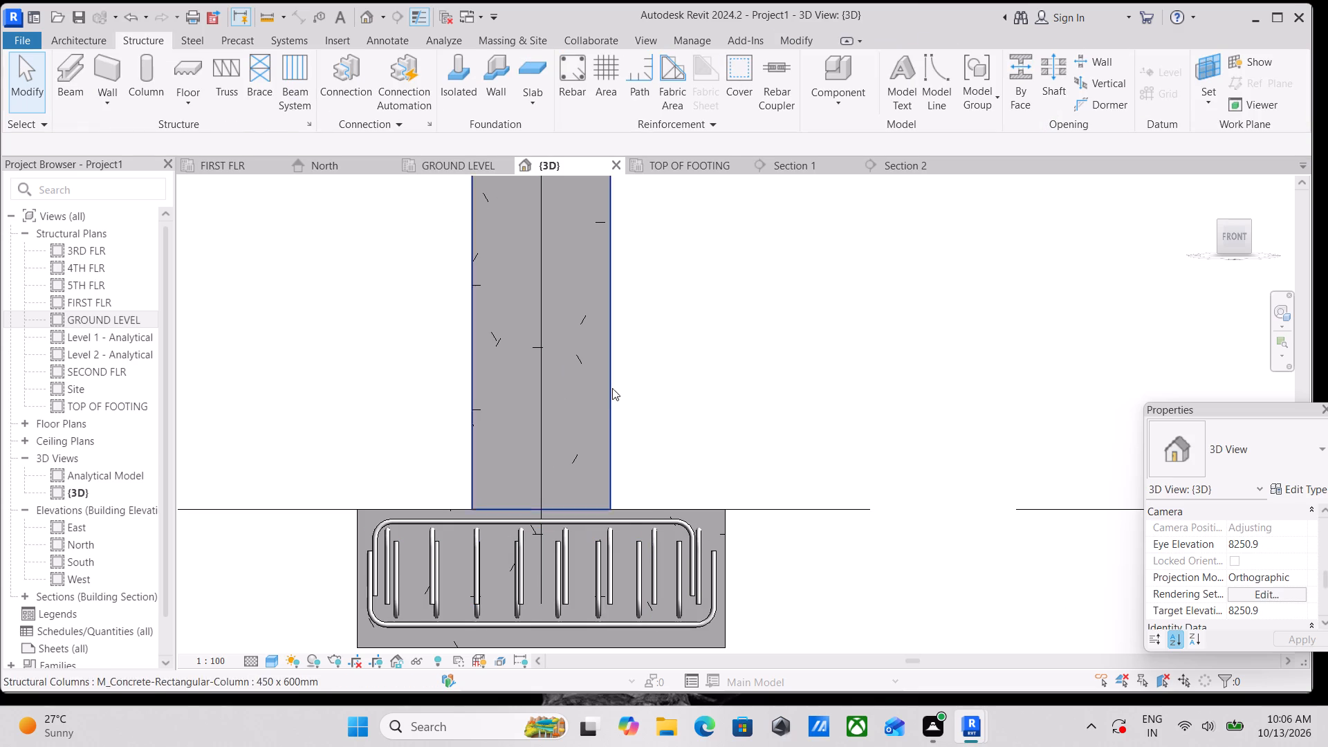
# Examine the adjusted footing cage from several angles and from the front, together with the surrounding footings, columns and beams.
pyautogui.scroll(-1, 620, 387)
pyautogui.keyDown('shift'); pyautogui.moveTo(695, 398); pyautogui.dragTo(627, 546, button='middle'); pyautogui.keyUp('shift')
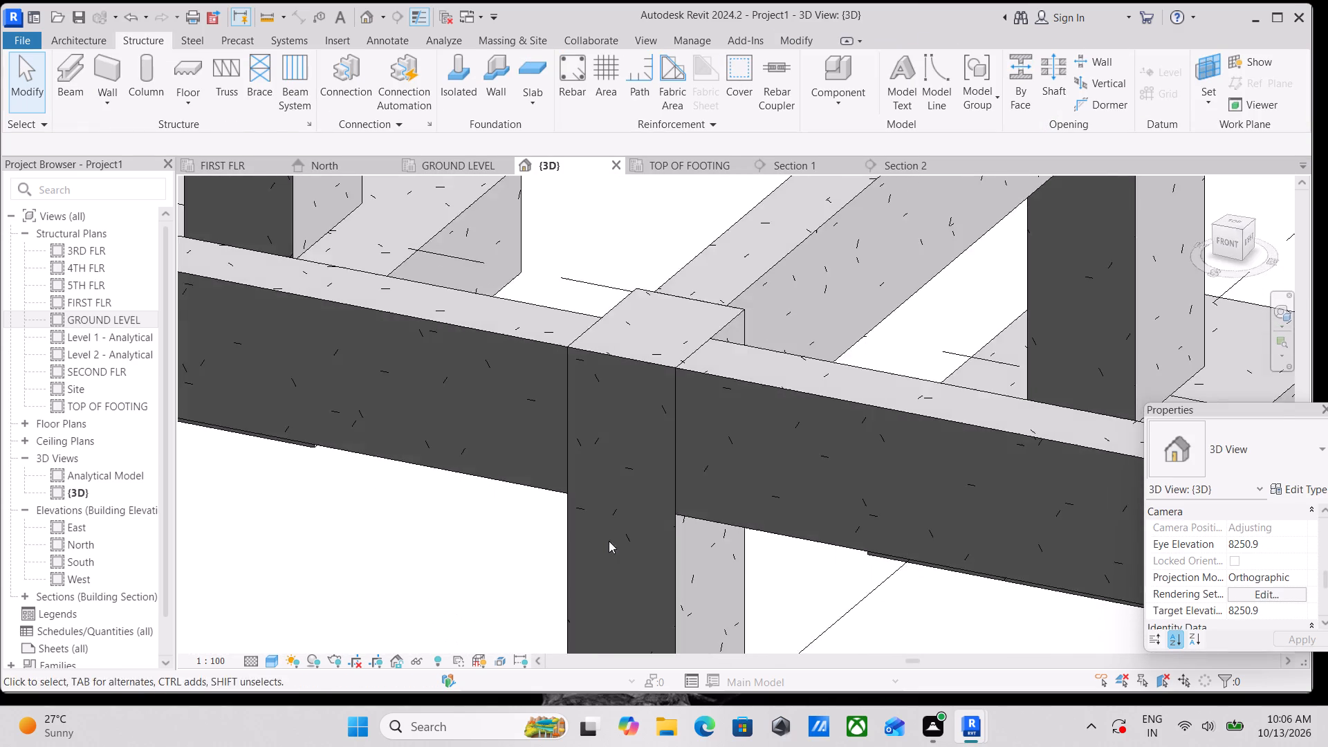
pyautogui.scroll(-2, 542, 498)
pyautogui.moveTo(542, 498); pyautogui.dragTo(872, 450, button='middle')
pyautogui.keyDown('shift'); pyautogui.moveTo(544, 501); pyautogui.dragTo(583, 473, button='middle'); pyautogui.keyUp('shift')
pyautogui.scroll(-1, 583, 473)
pyautogui.moveTo(583, 473); pyautogui.dragTo(571, 265, button='middle')
pyautogui.scroll(3, 594, 488)
pyautogui.moveTo(594, 490); pyautogui.dragTo(611, 385, button='middle')
pyautogui.scroll(-1, 614, 373)
pyautogui.moveTo(614, 373); pyautogui.dragTo(662, 373, button='middle')
pyautogui.scroll(-1, 662, 373)
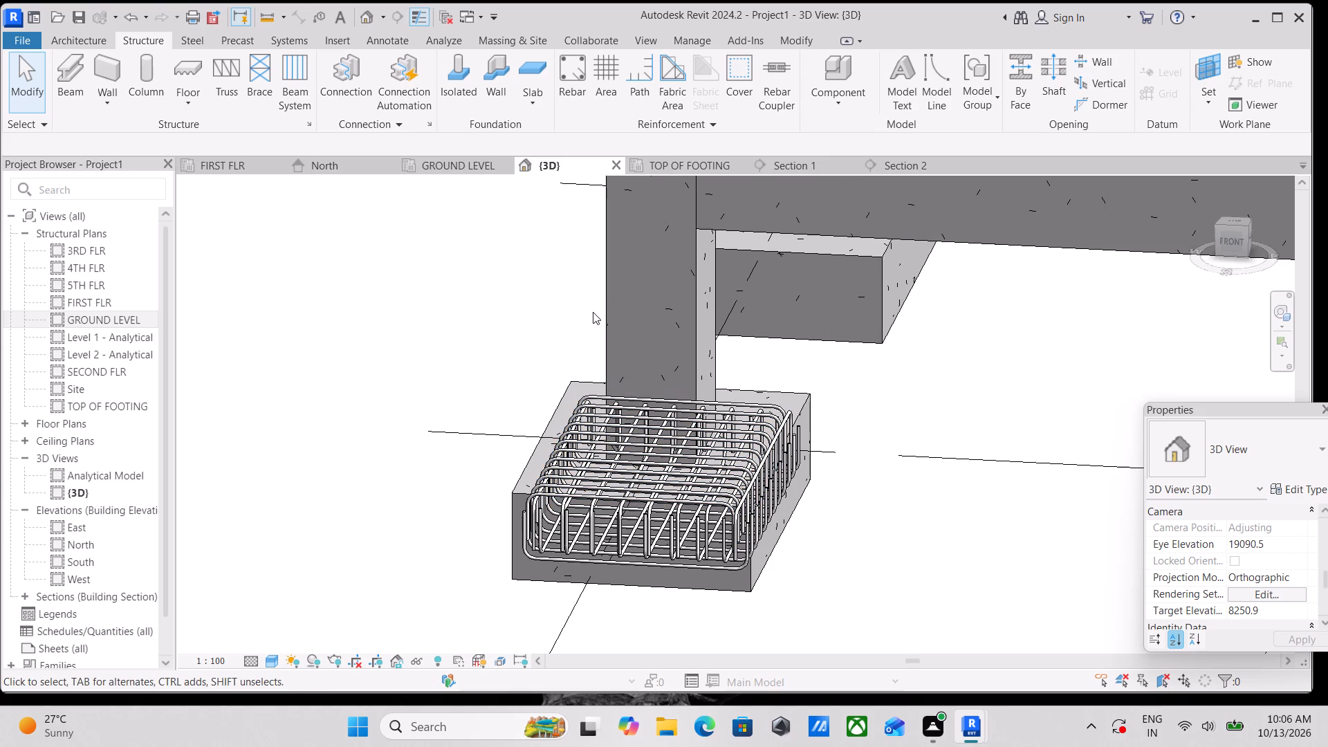
pyautogui.scroll(2, 711, 456)
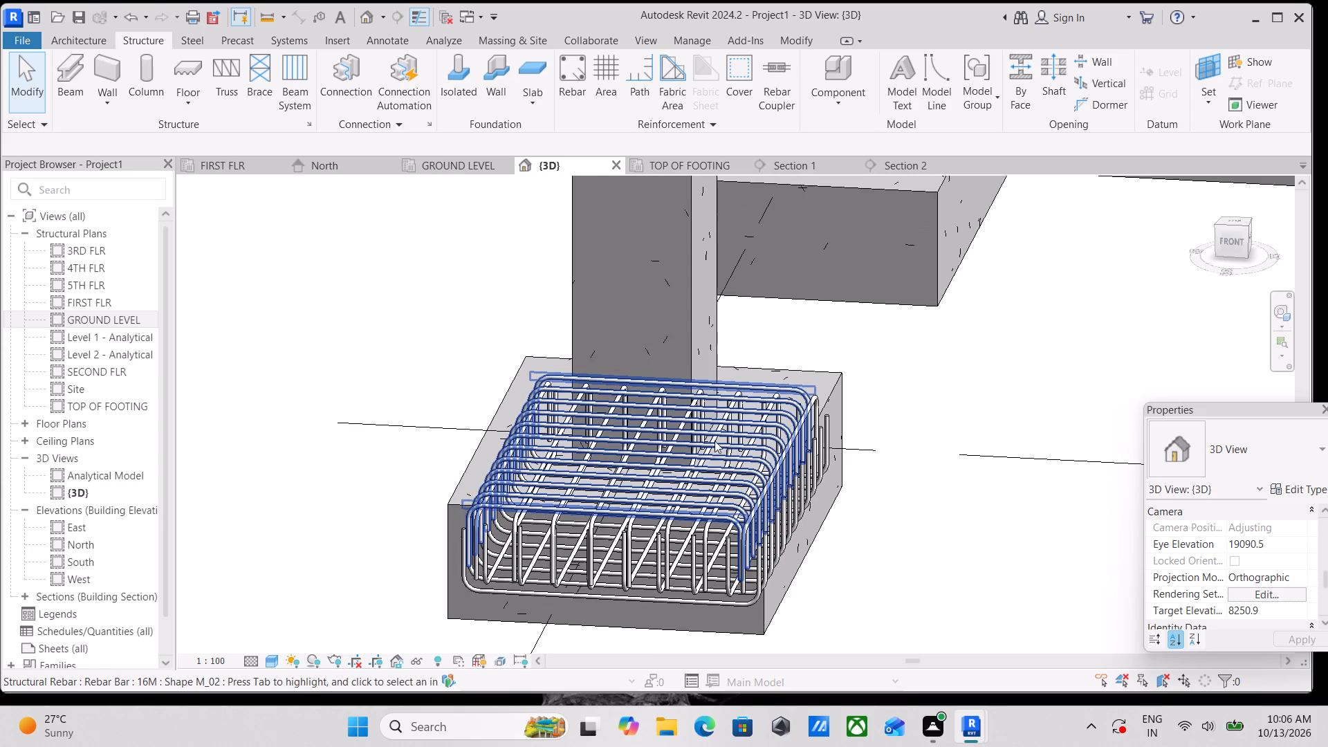
pyautogui.moveTo(716, 427); pyautogui.dragTo(704, 471, button='middle')
pyautogui.moveTo(703, 506); pyautogui.dragTo(713, 493, button='middle')
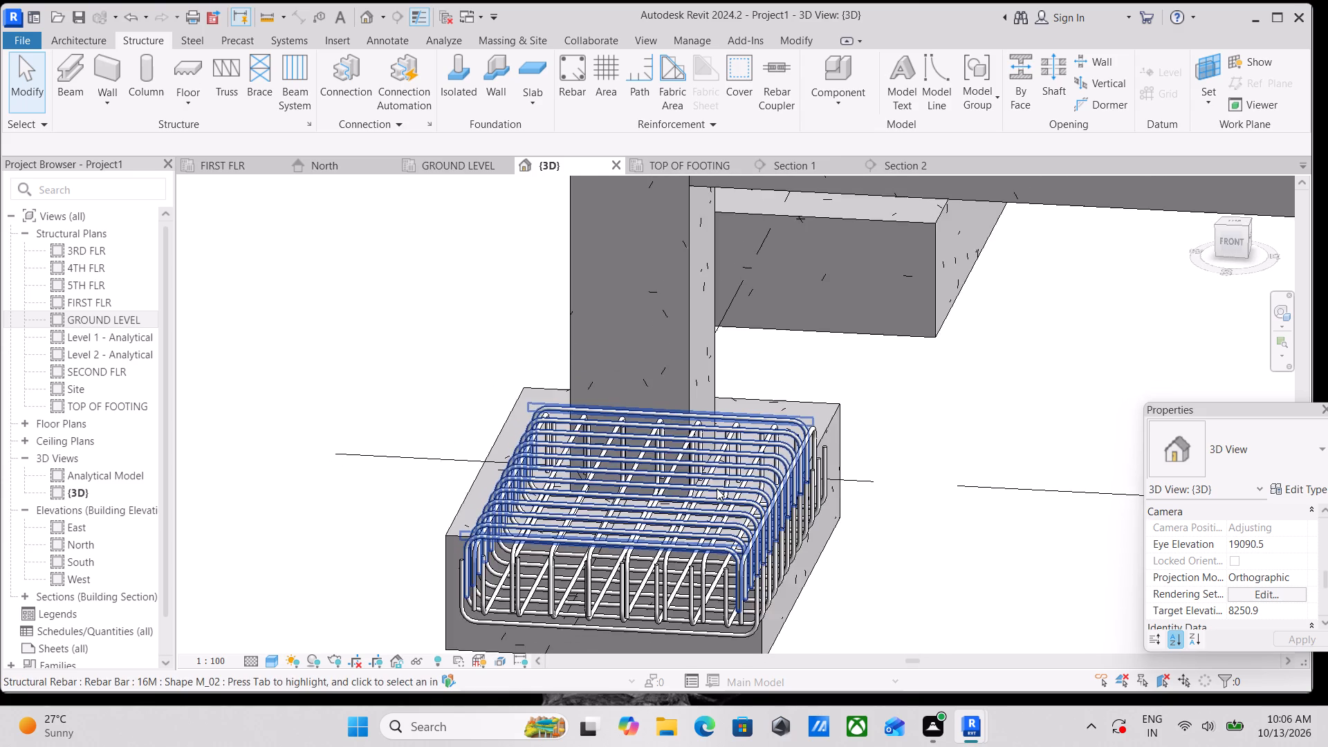
pyautogui.scroll(-11, 717, 488)
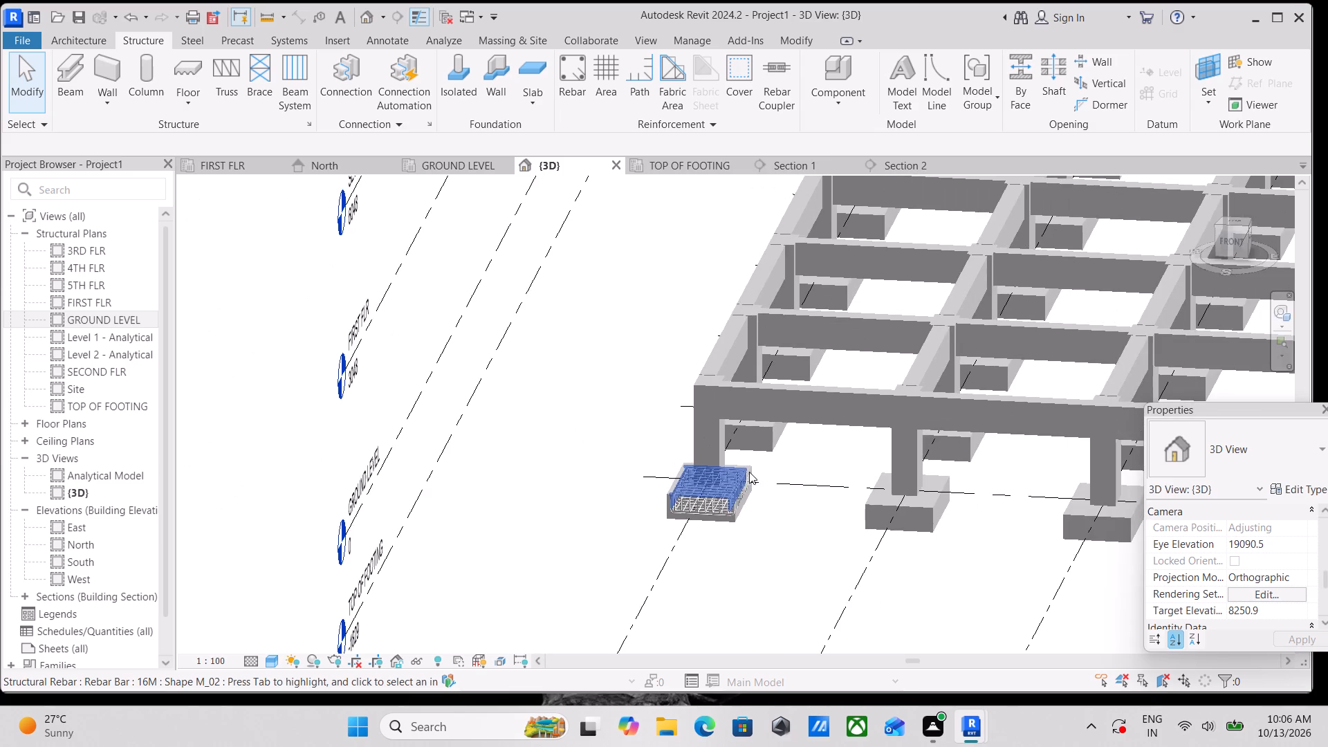
pyautogui.moveTo(749, 472); pyautogui.dragTo(591, 510, button='middle')
pyautogui.scroll(2, 634, 514)
pyautogui.moveTo(634, 514); pyautogui.dragTo(609, 558, button='middle')
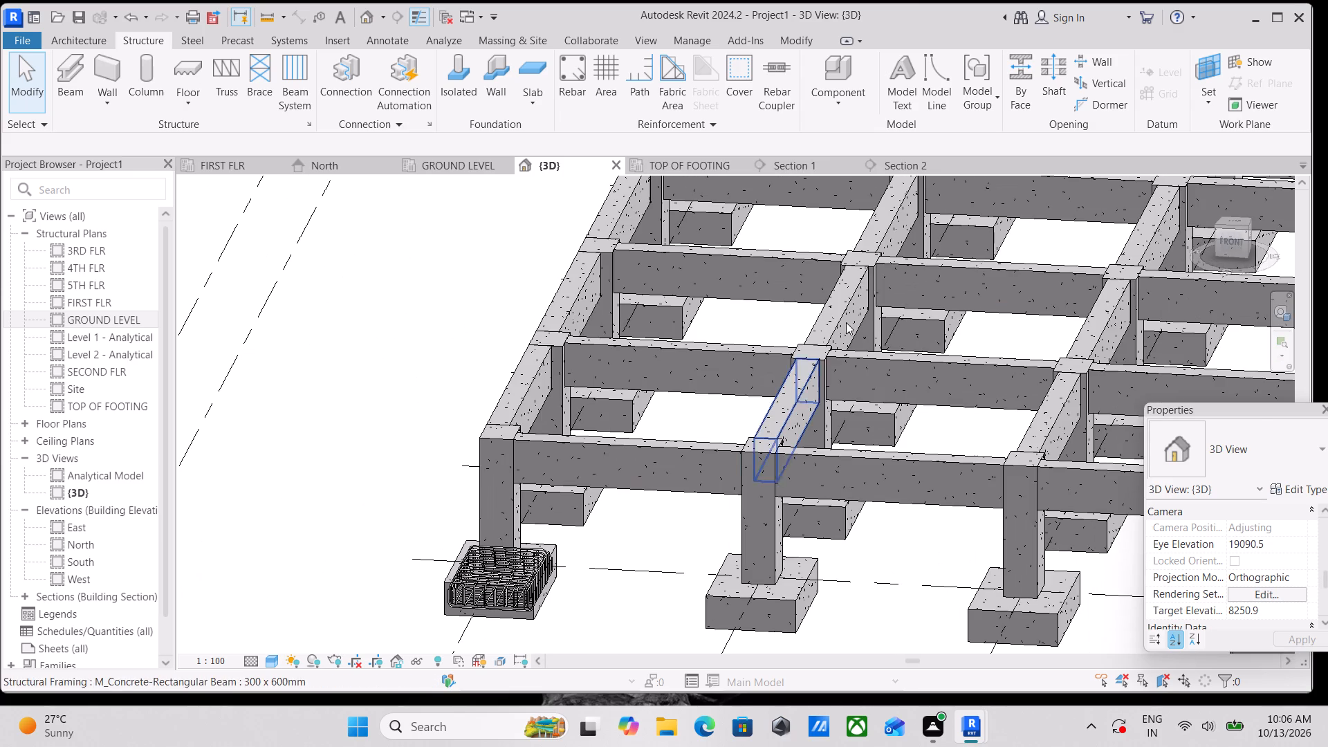
pyautogui.click(1230, 246)
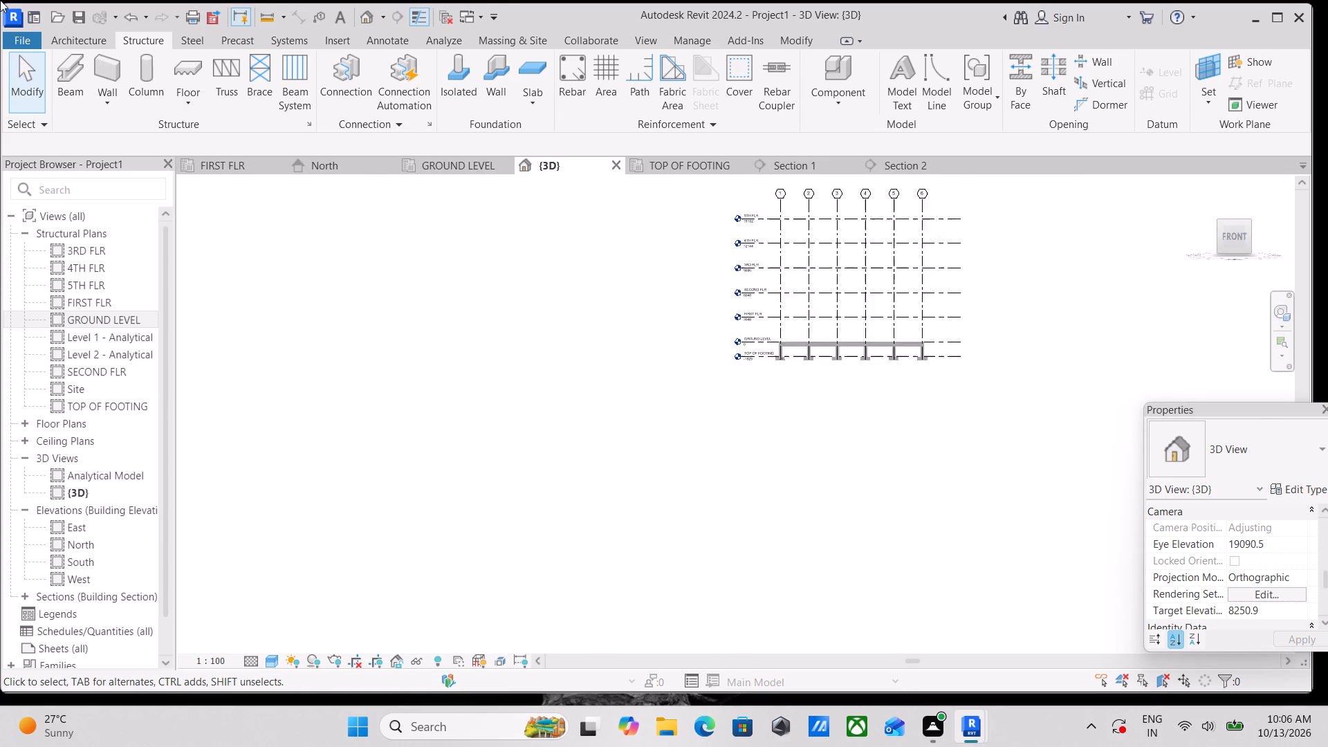
pyautogui.scroll(3, 667, 329)
pyautogui.scroll(10, 652, 533)
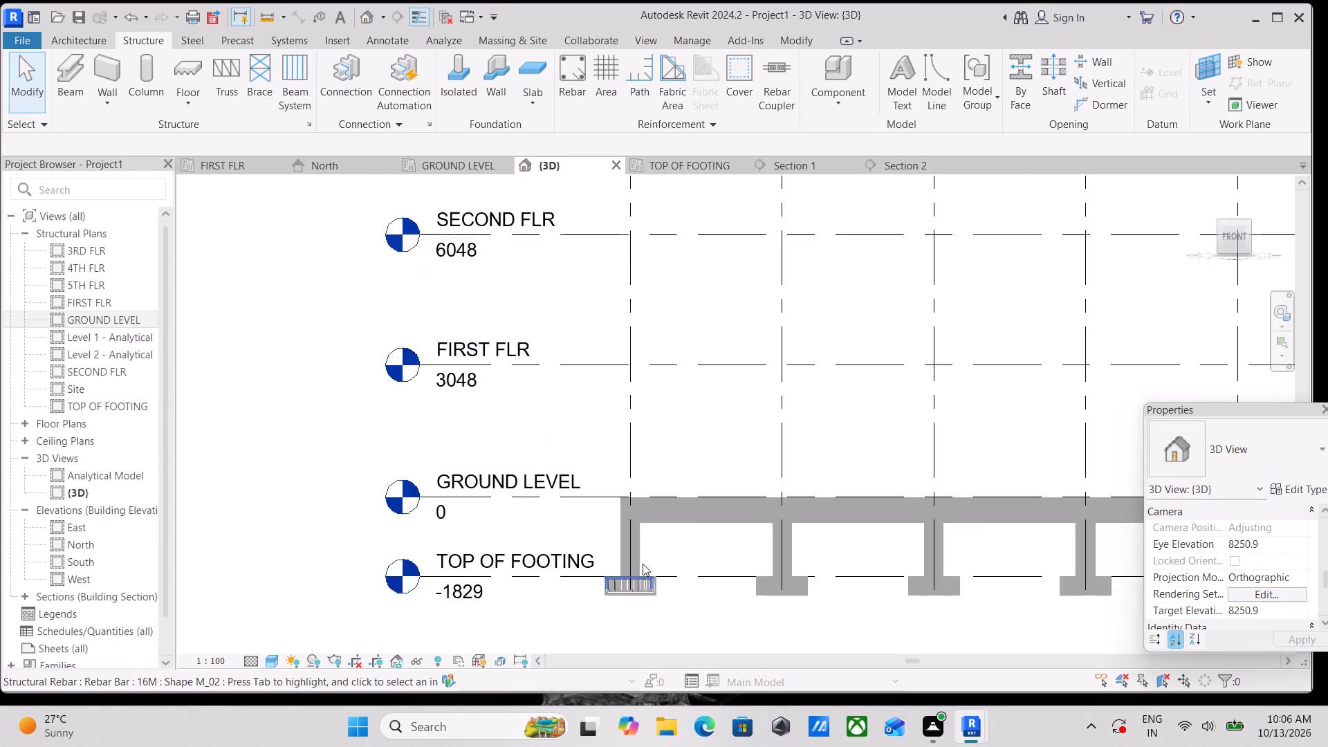
pyautogui.scroll(3, 643, 564)
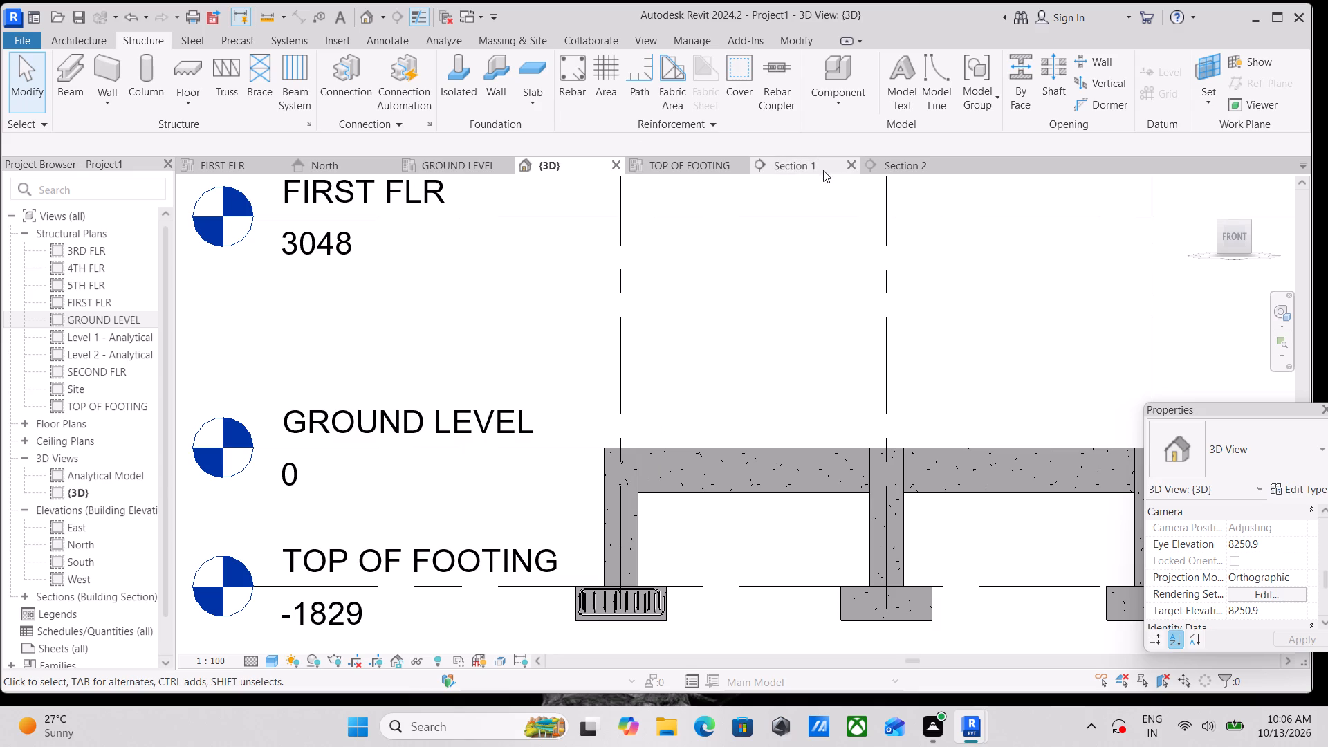
# Open the Section 1 view at the column above the reinforced footing.
pyautogui.click(809, 167)
pyautogui.scroll(-4, 718, 369)
pyautogui.scroll(-3, 880, 236)
pyautogui.moveTo(885, 230); pyautogui.dragTo(883, 232, button='middle')
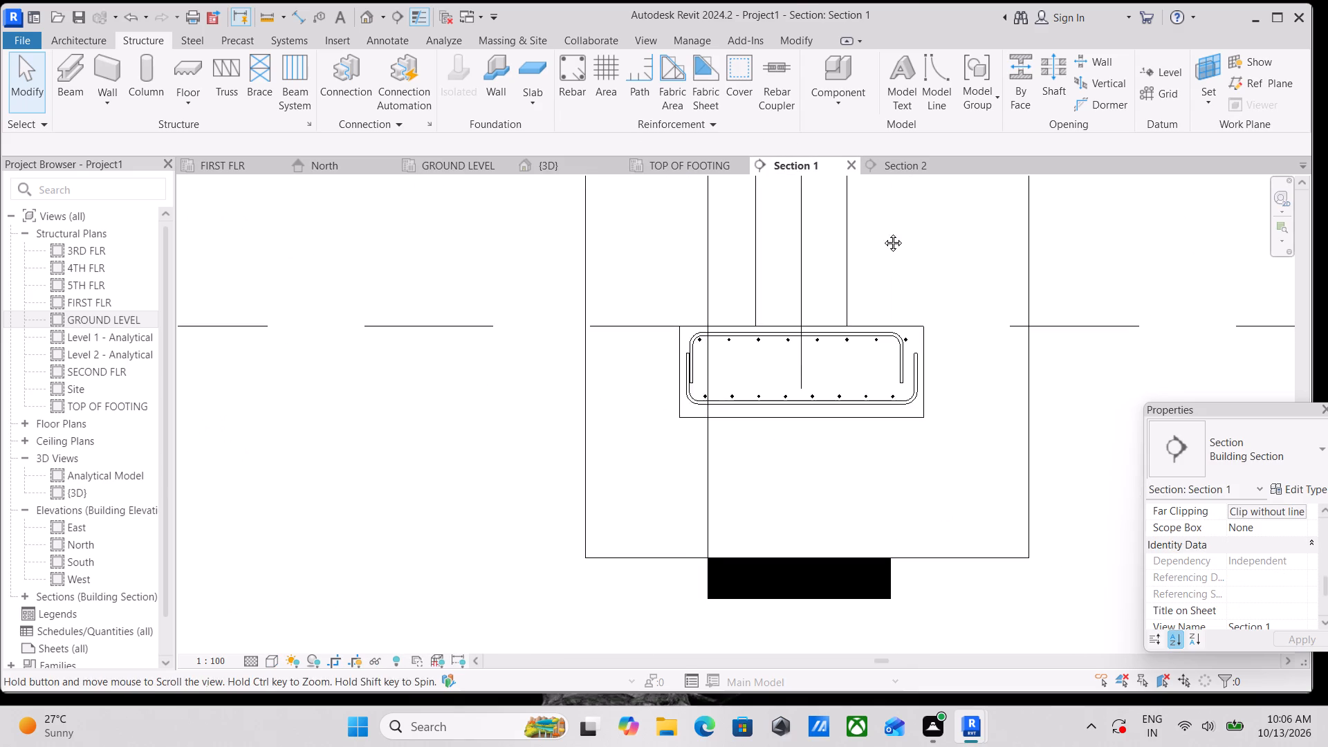
pyautogui.moveTo(883, 232); pyautogui.dragTo(745, 403, button='middle')
pyautogui.moveTo(777, 333); pyautogui.dragTo(721, 460, button='middle')
pyautogui.scroll(-1, 721, 460)
pyautogui.moveTo(738, 421); pyautogui.dragTo(721, 452, button='middle')
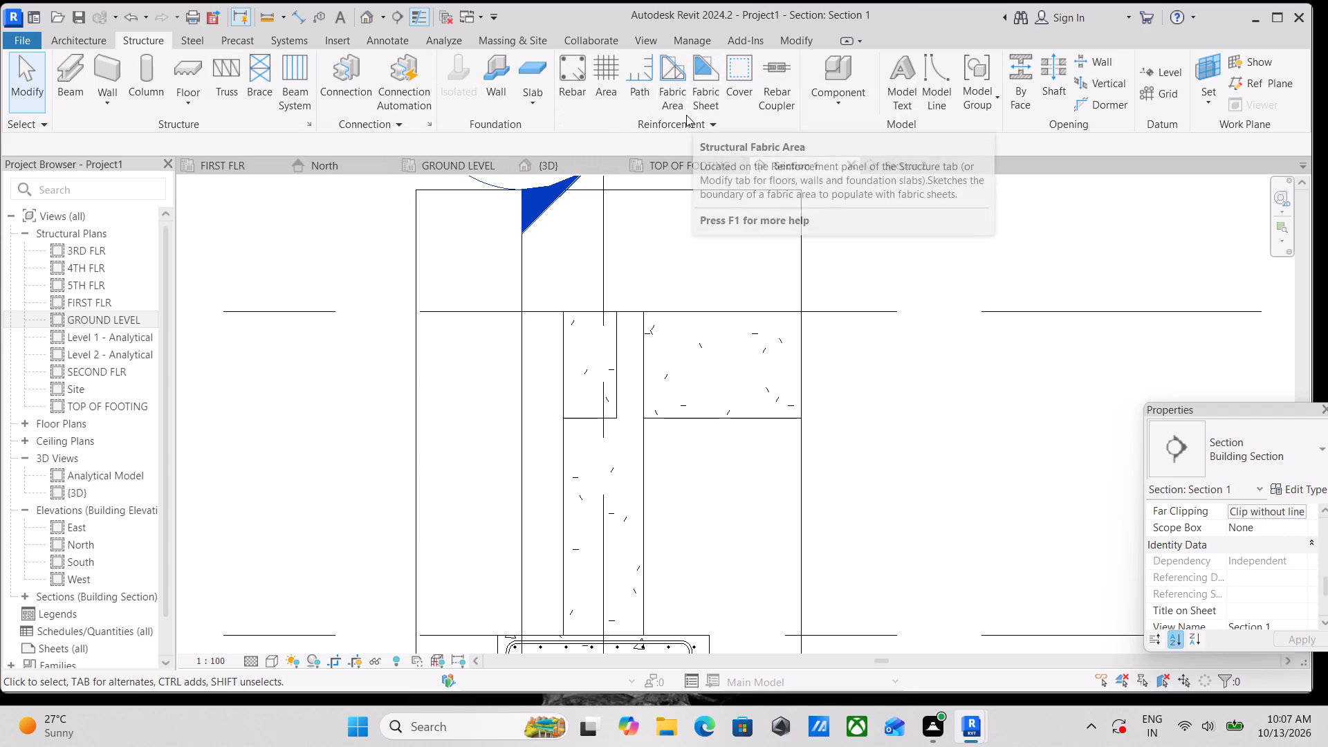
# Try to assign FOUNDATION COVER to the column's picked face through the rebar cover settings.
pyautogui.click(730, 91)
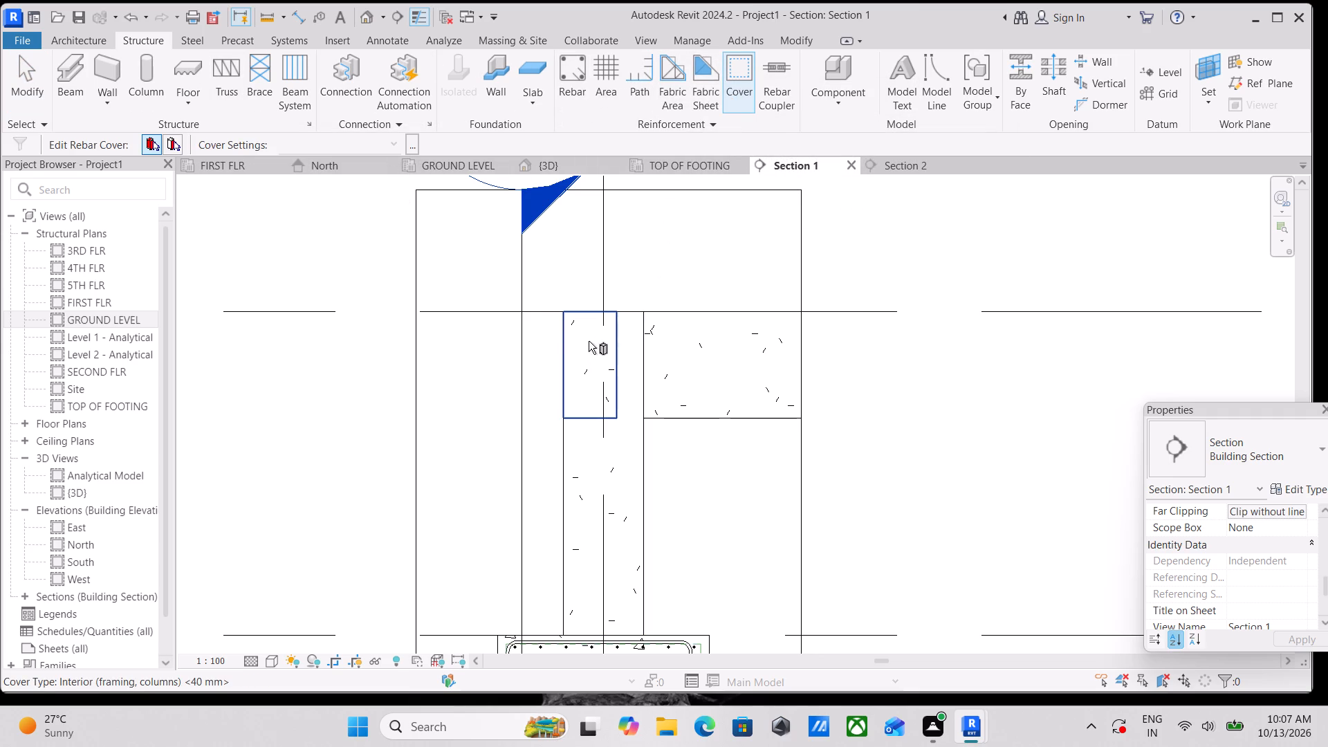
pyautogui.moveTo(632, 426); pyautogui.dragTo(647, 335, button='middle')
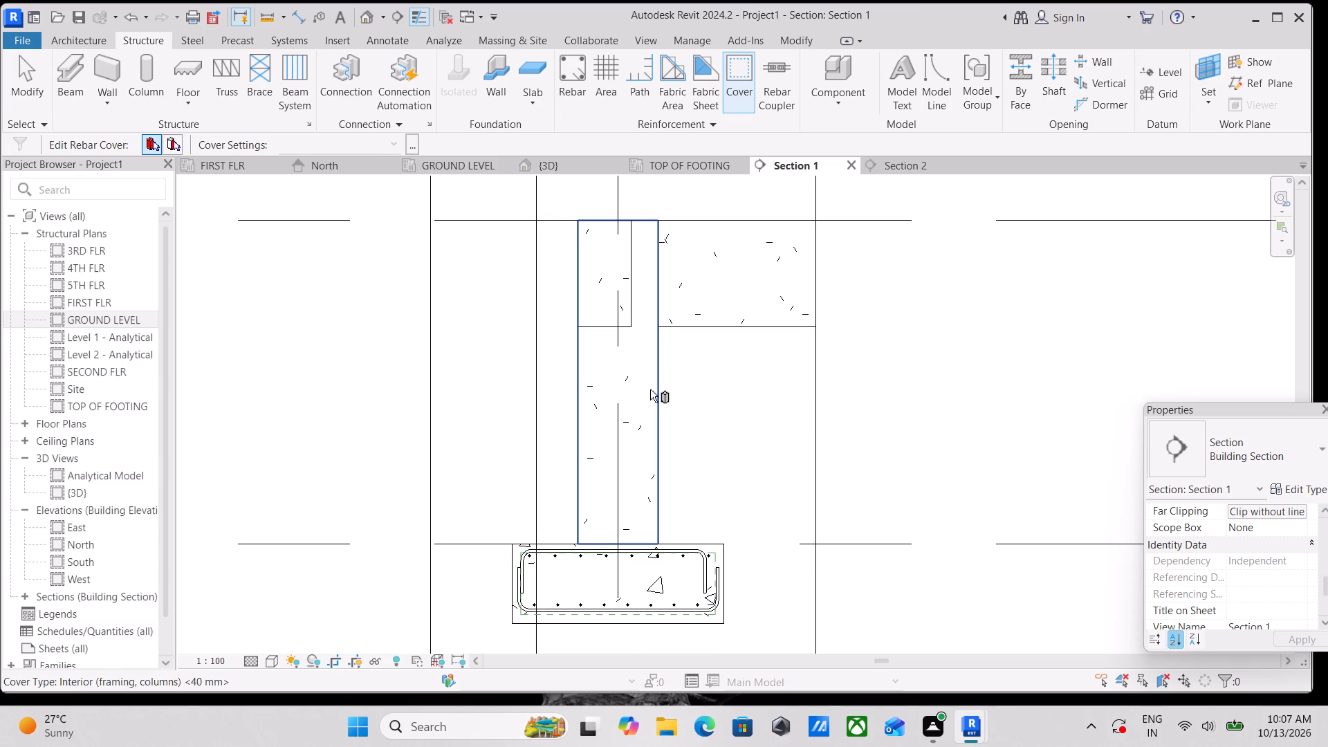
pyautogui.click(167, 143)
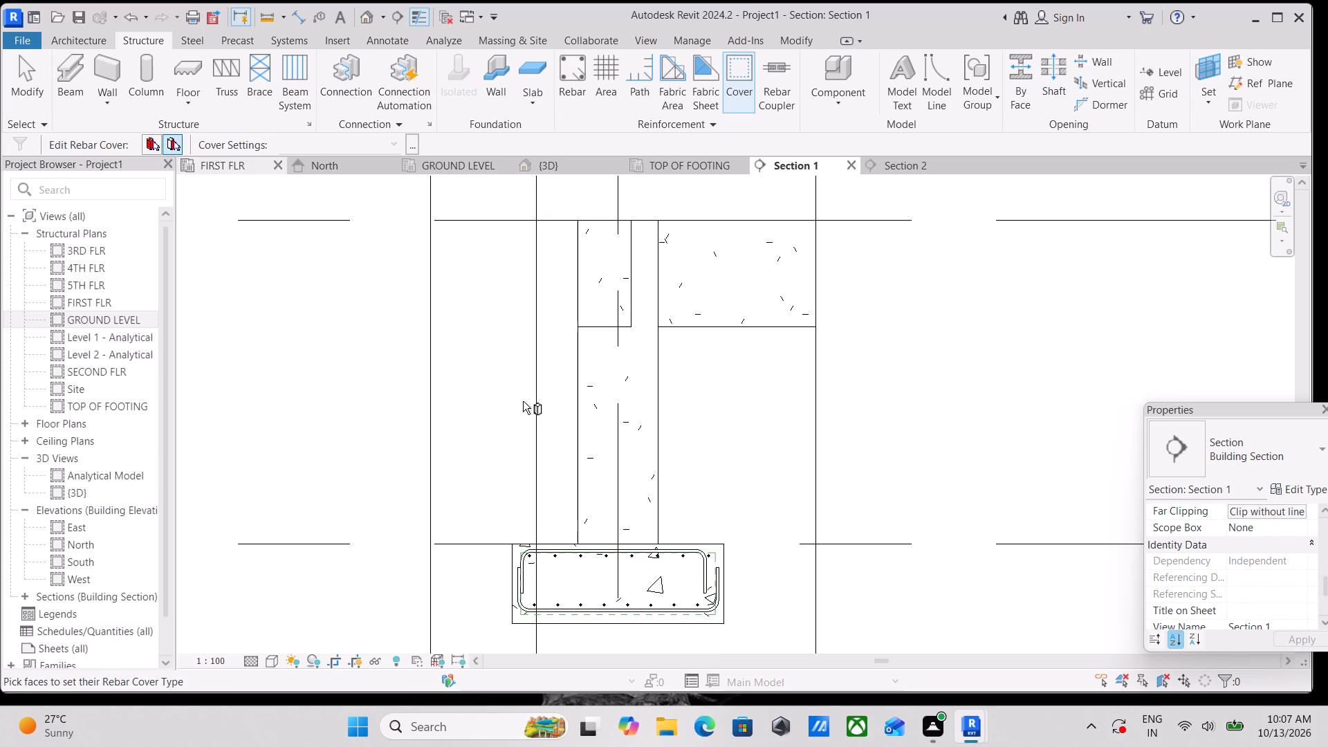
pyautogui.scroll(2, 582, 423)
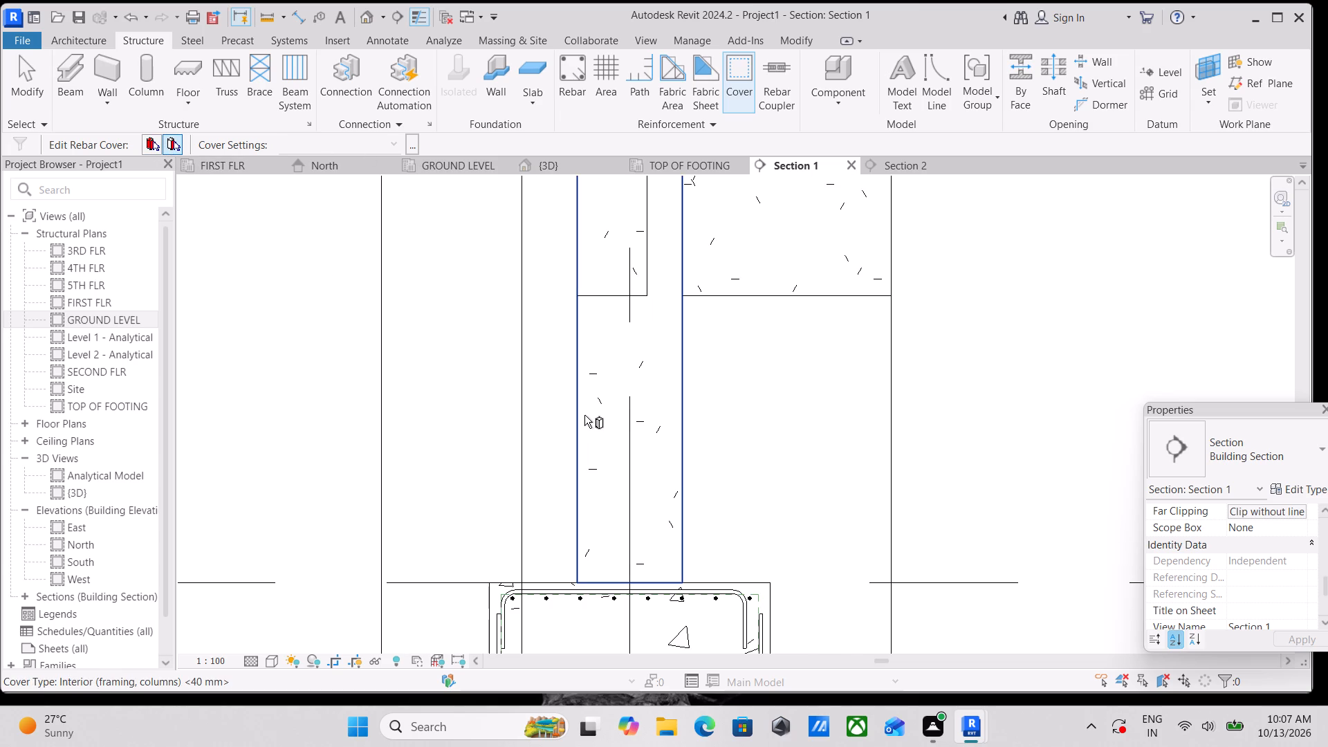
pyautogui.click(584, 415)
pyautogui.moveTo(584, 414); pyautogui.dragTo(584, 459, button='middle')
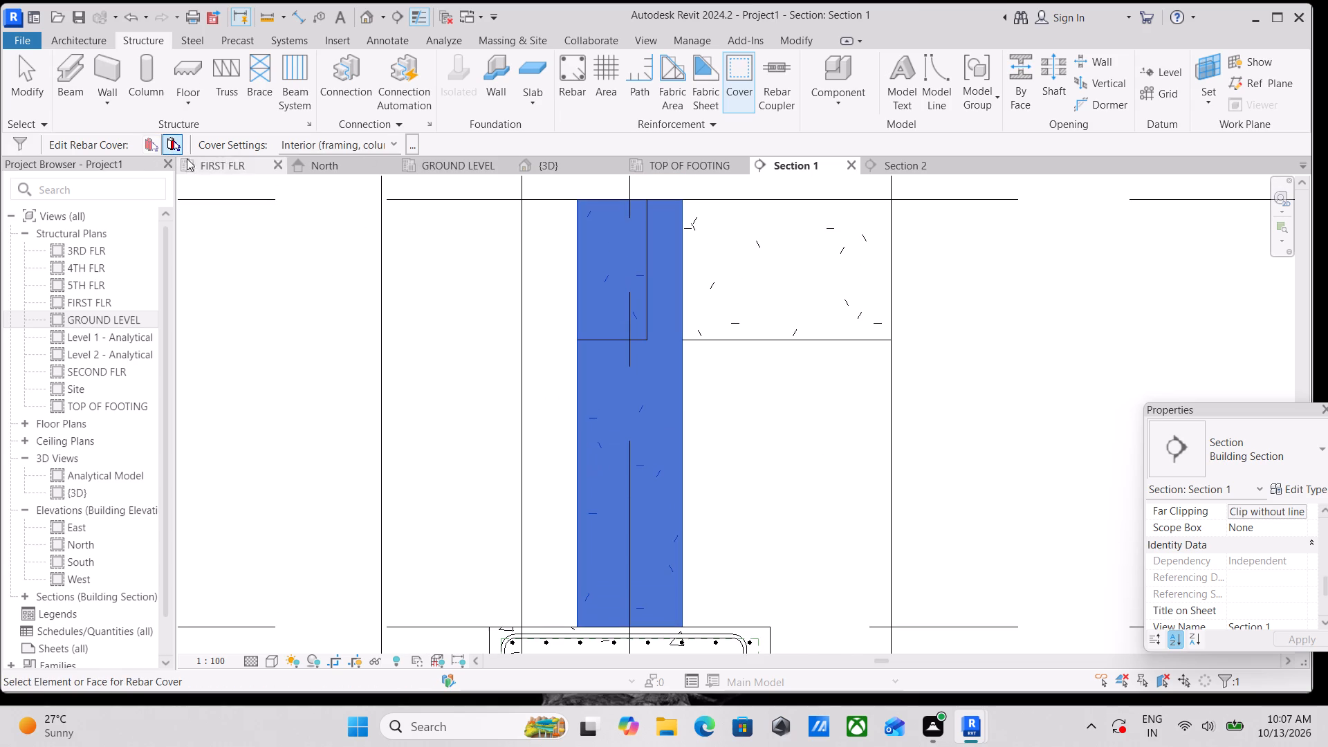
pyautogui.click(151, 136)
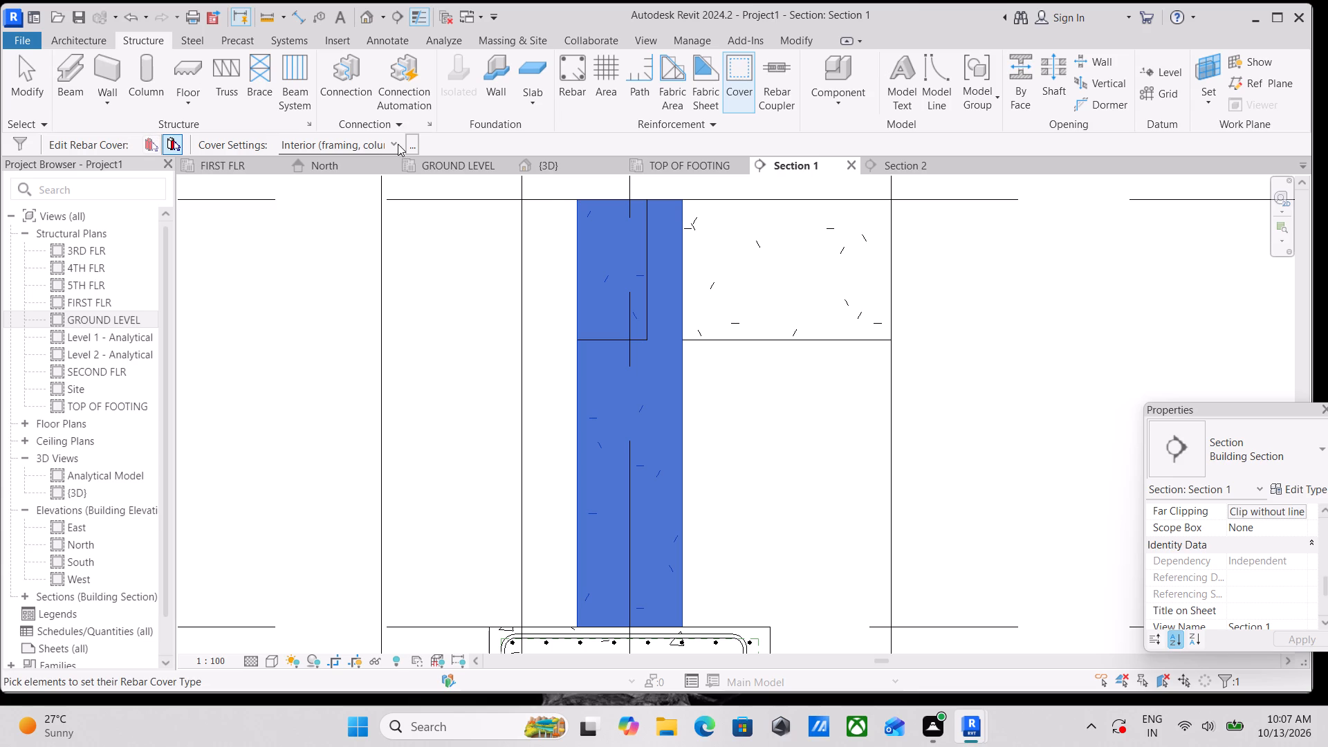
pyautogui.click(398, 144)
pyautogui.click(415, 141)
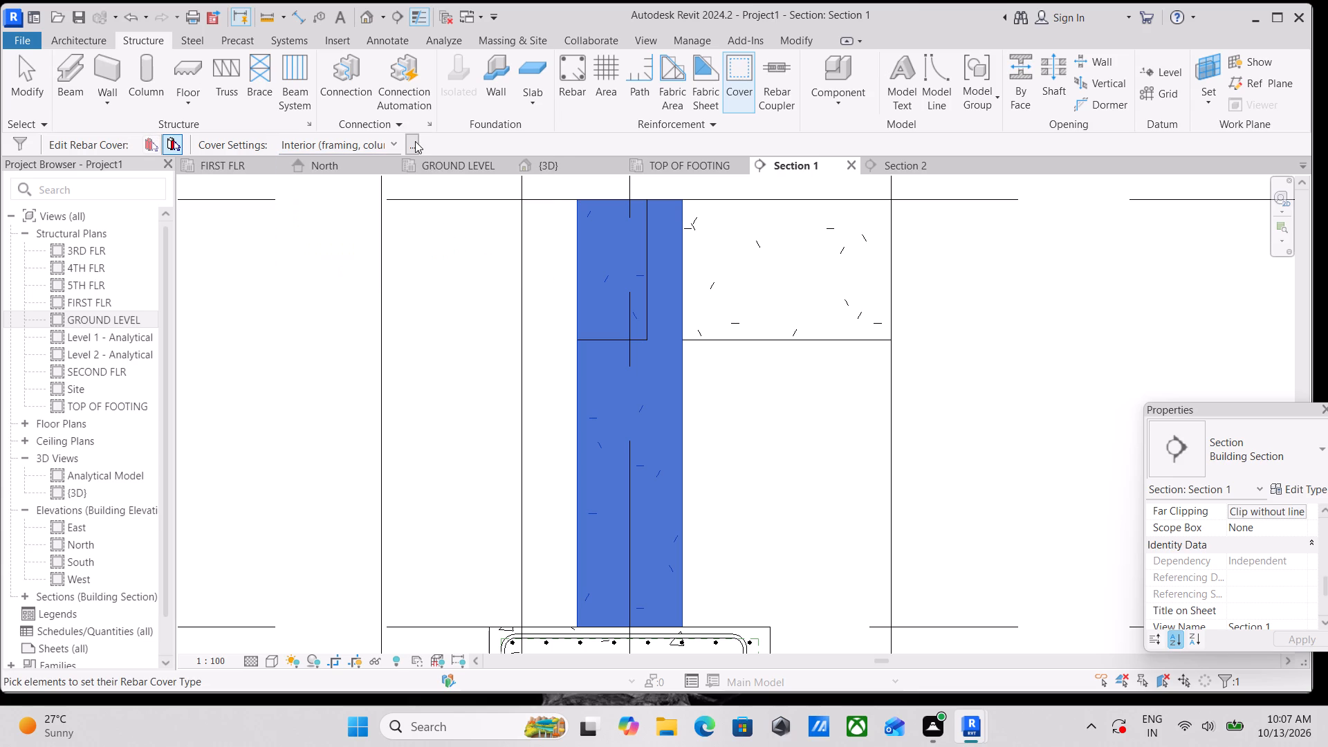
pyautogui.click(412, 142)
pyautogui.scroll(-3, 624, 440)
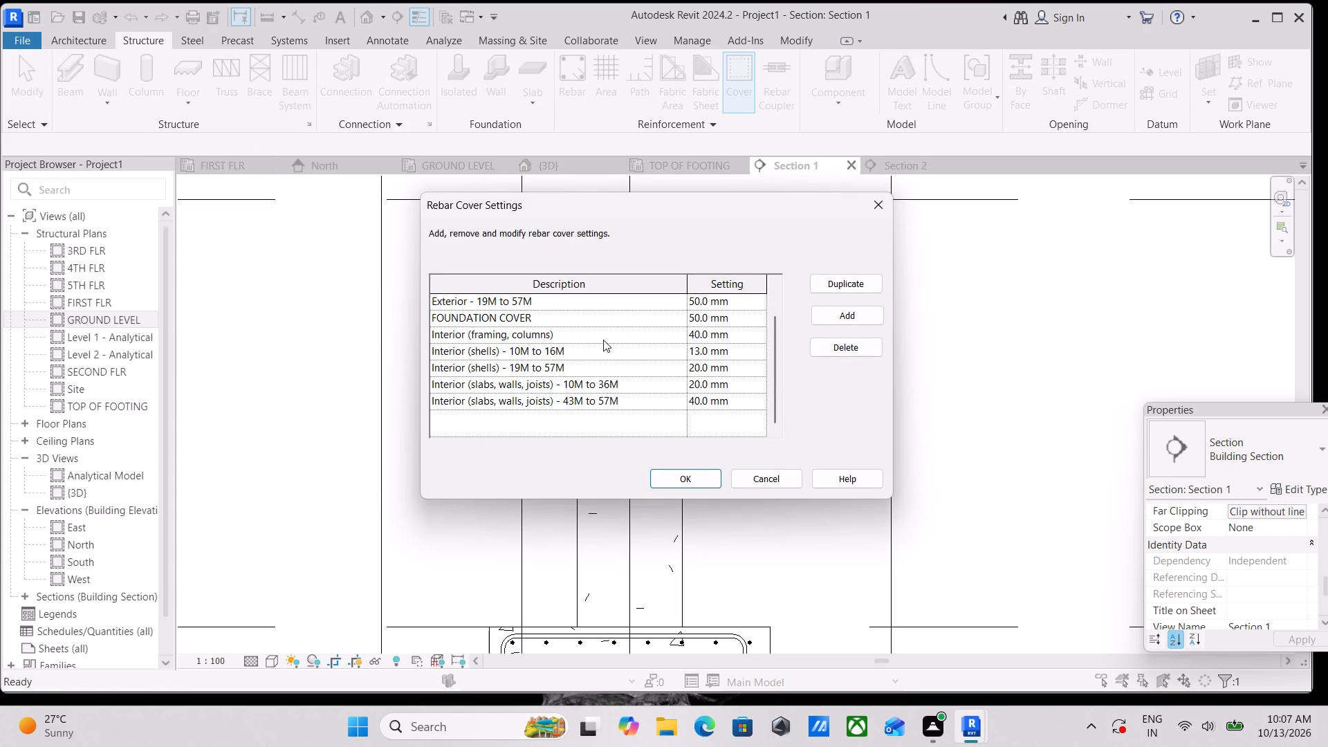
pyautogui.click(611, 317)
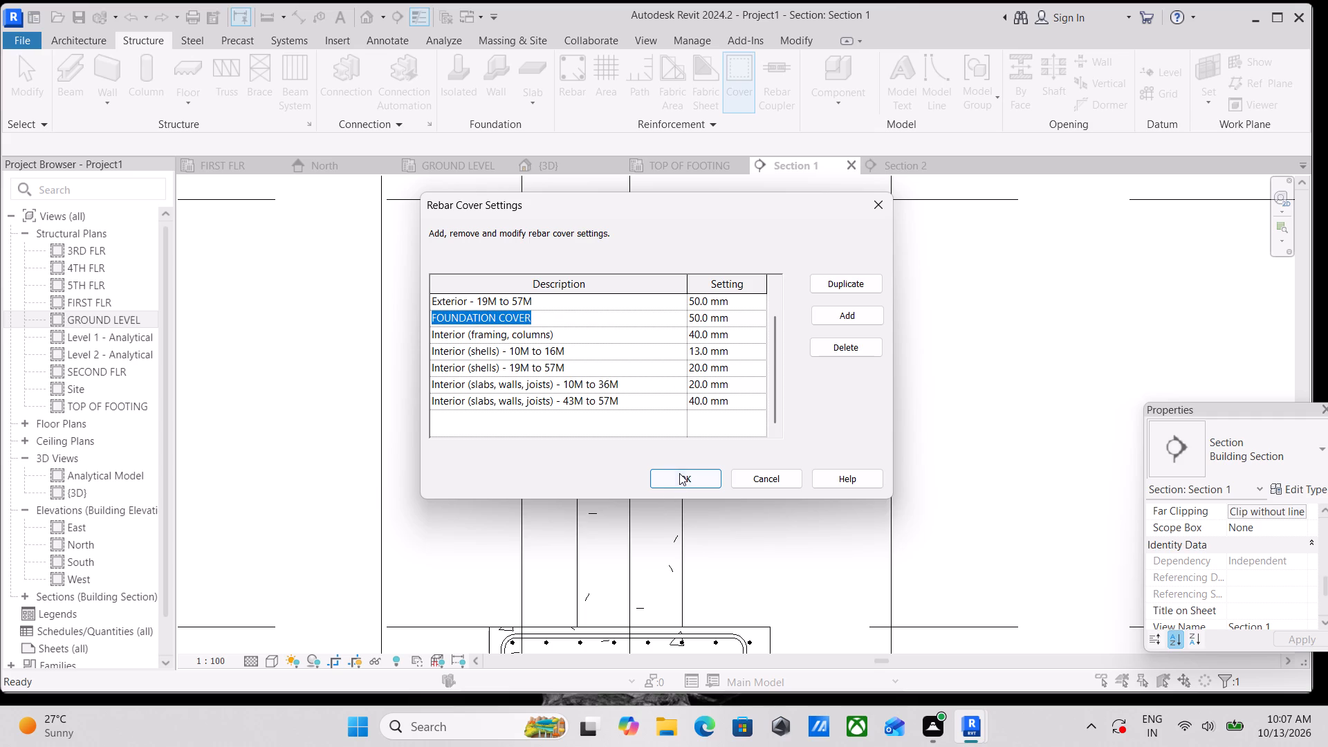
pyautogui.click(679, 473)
# Set the rebar cover of the whole column above the footing to FOUNDATION COVER <50 mm>.
pyautogui.moveTo(590, 434); pyautogui.dragTo(591, 495, button='middle')
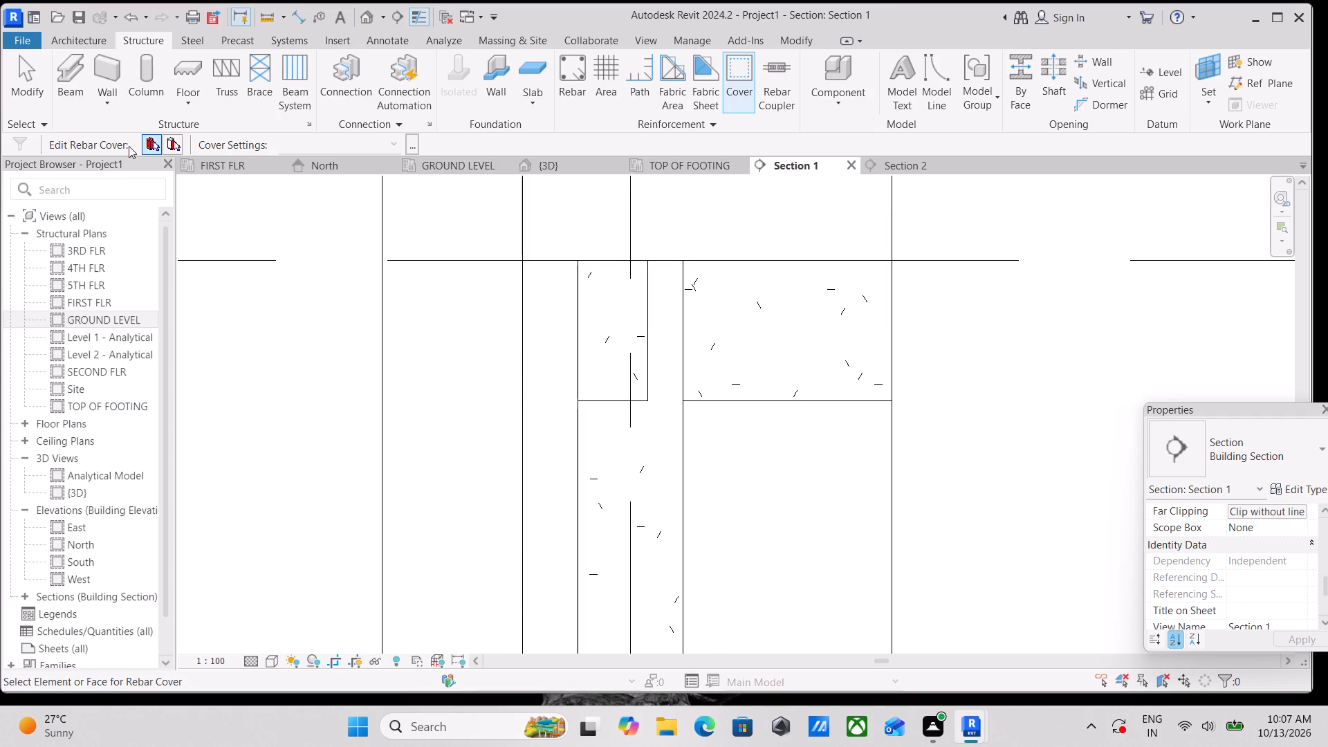
pyautogui.click(144, 139)
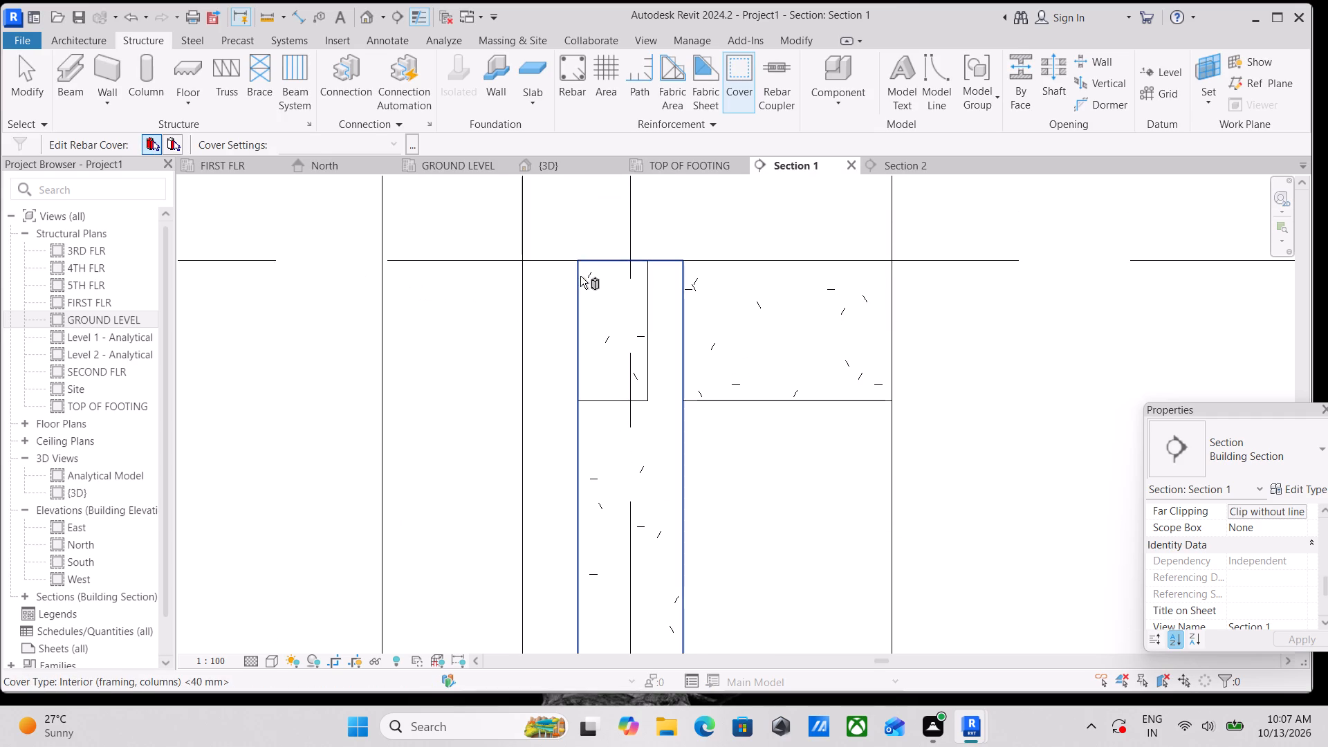
pyautogui.click(580, 276)
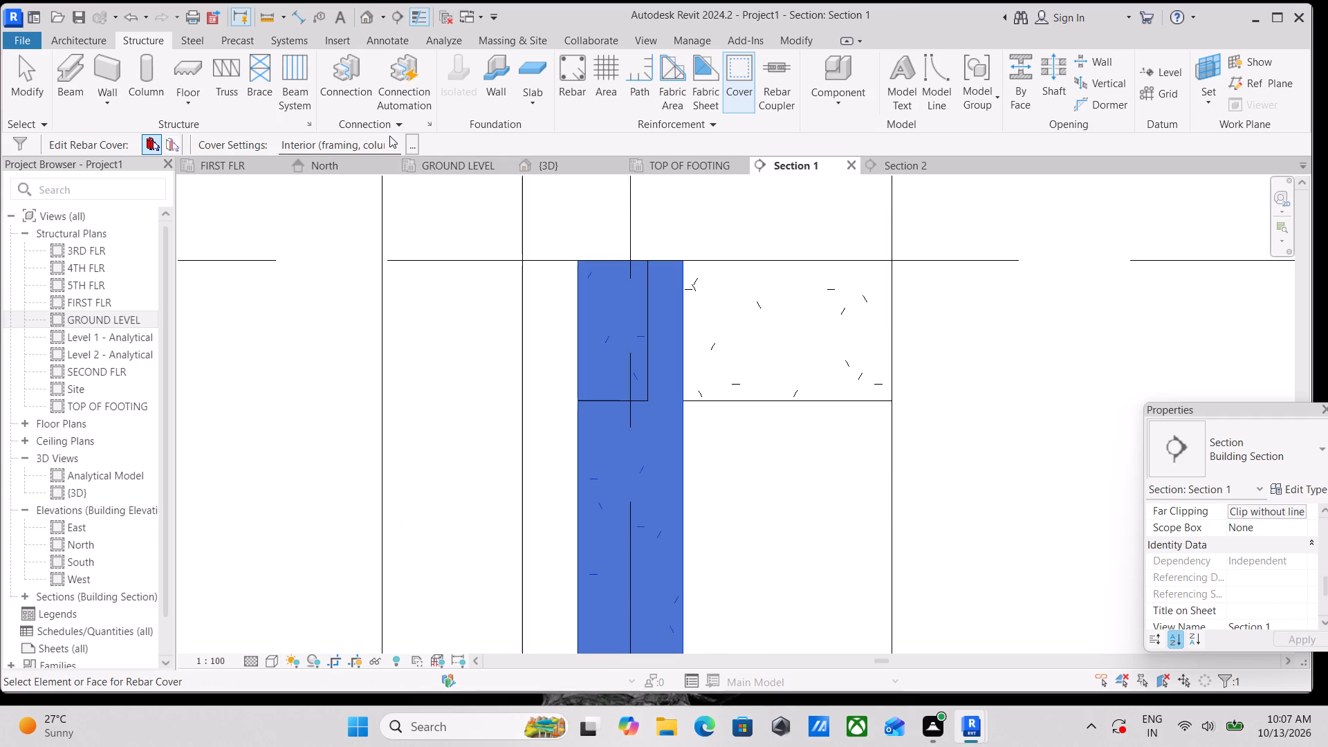
pyautogui.click(389, 136)
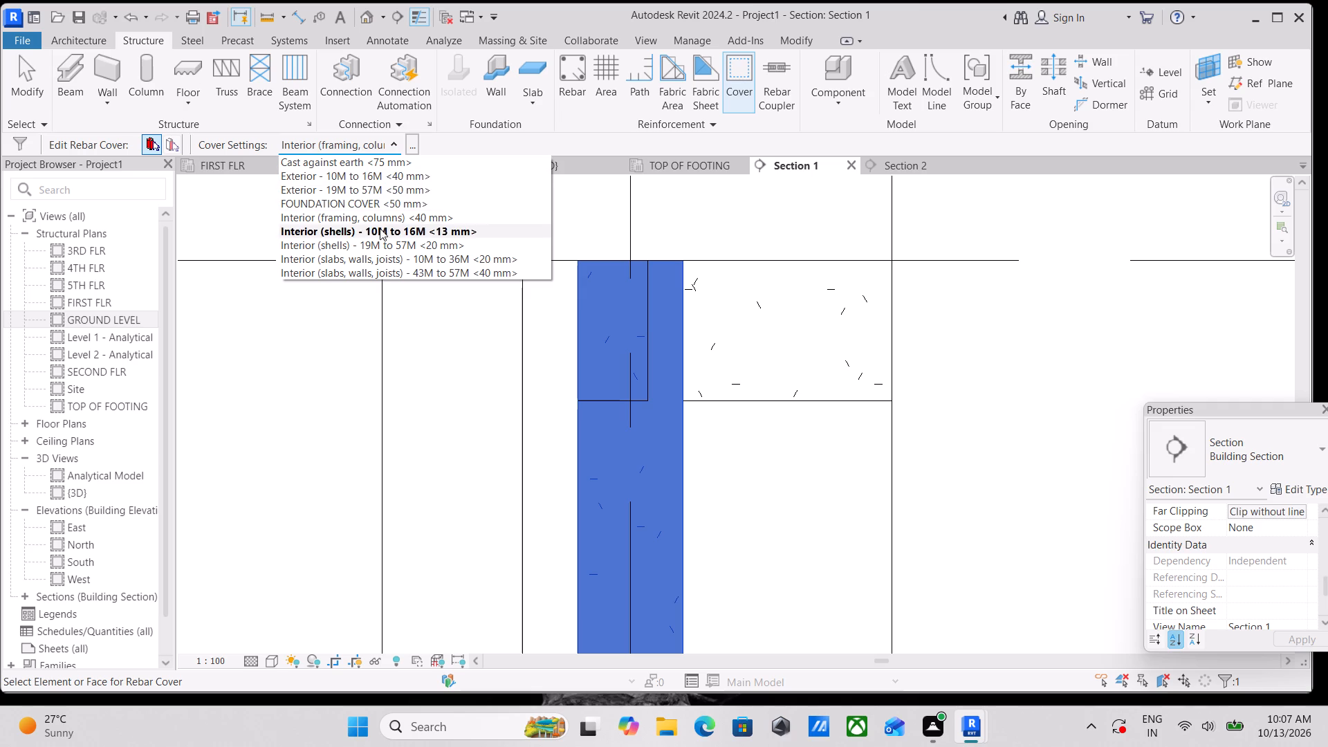
pyautogui.scroll(-3, 368, 274)
pyautogui.scroll(5, 368, 277)
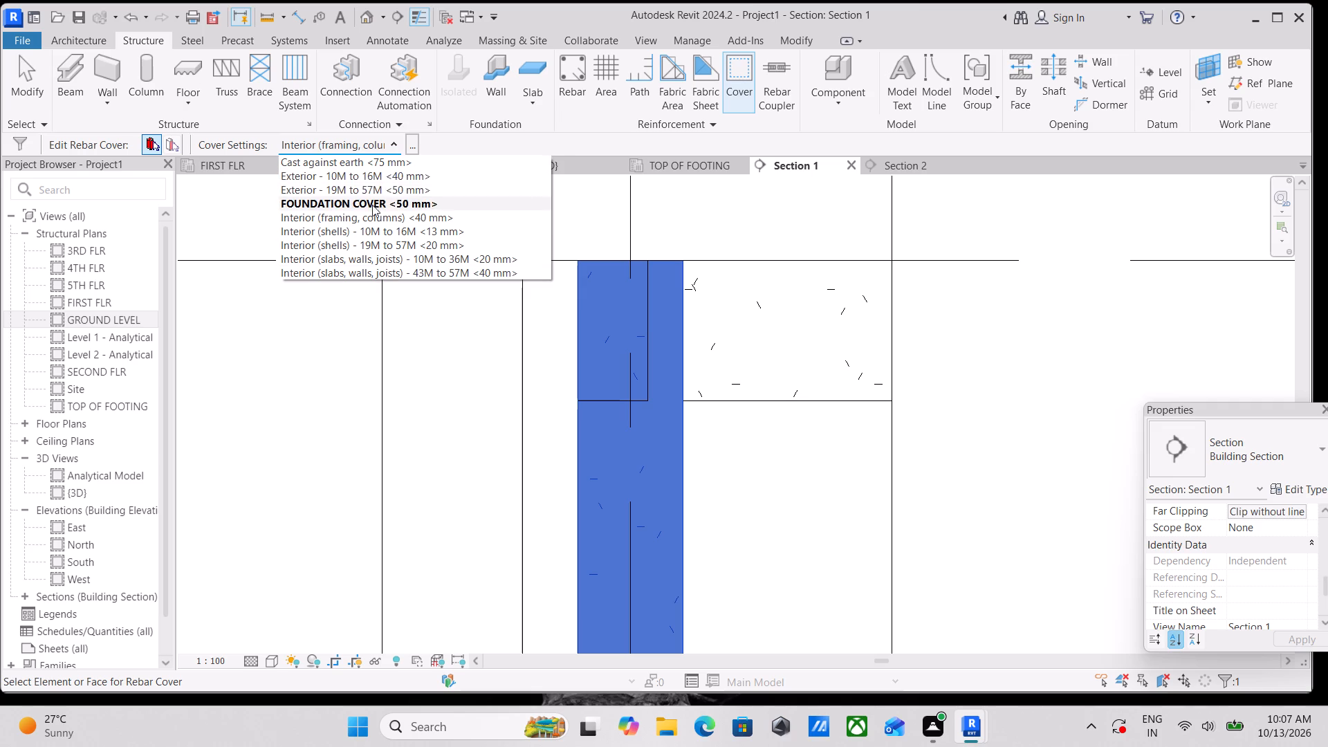
pyautogui.click(372, 205)
pyautogui.click(626, 326)
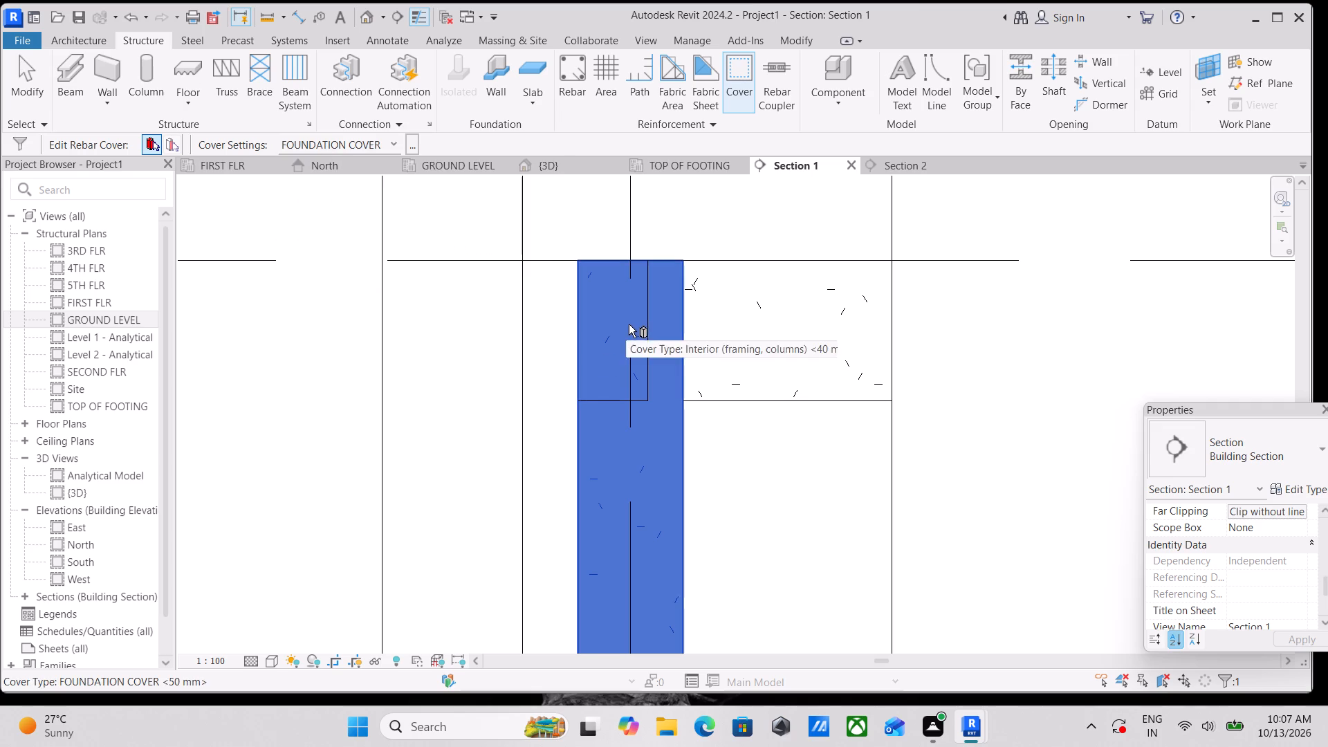
pyautogui.click(155, 142)
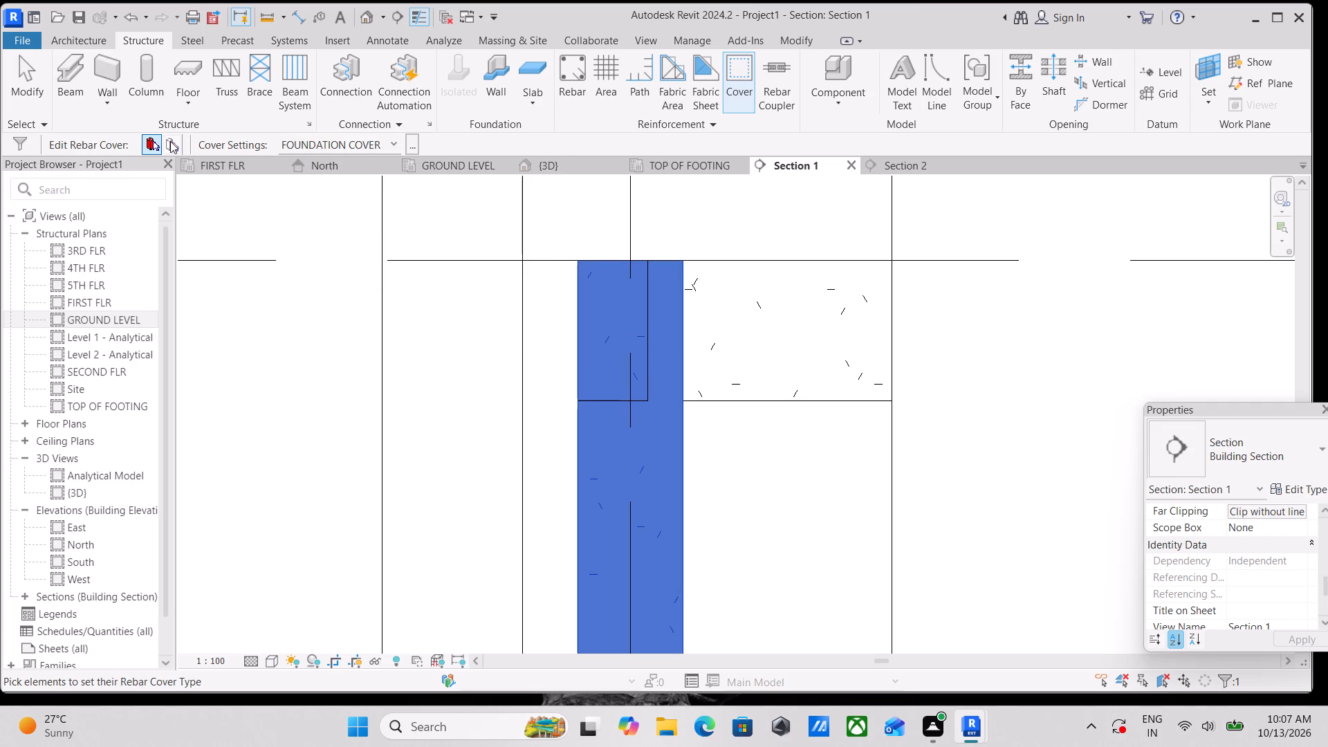
pyautogui.click(170, 141)
pyautogui.click(145, 141)
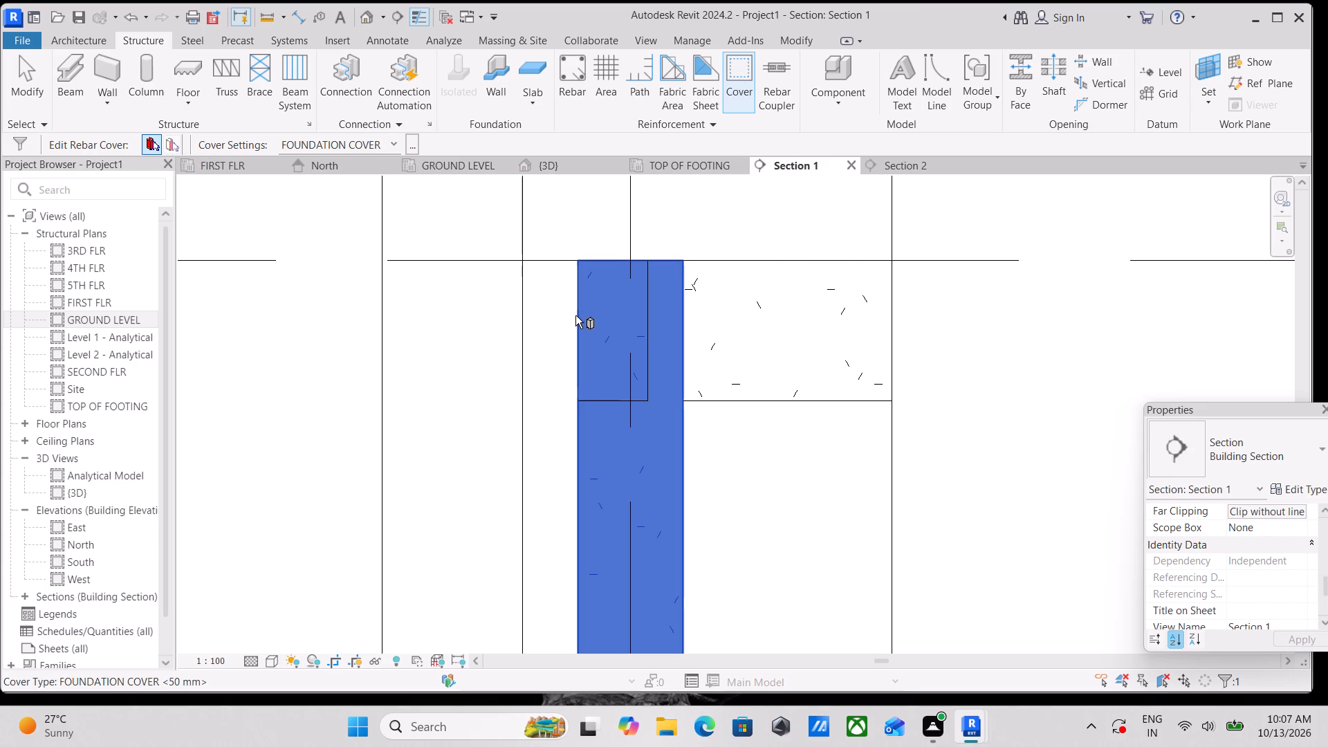
pyautogui.press('Escape')
# Check the rebar cover setting assigned to the column above the footing.
pyautogui.scroll(2, 587, 298)
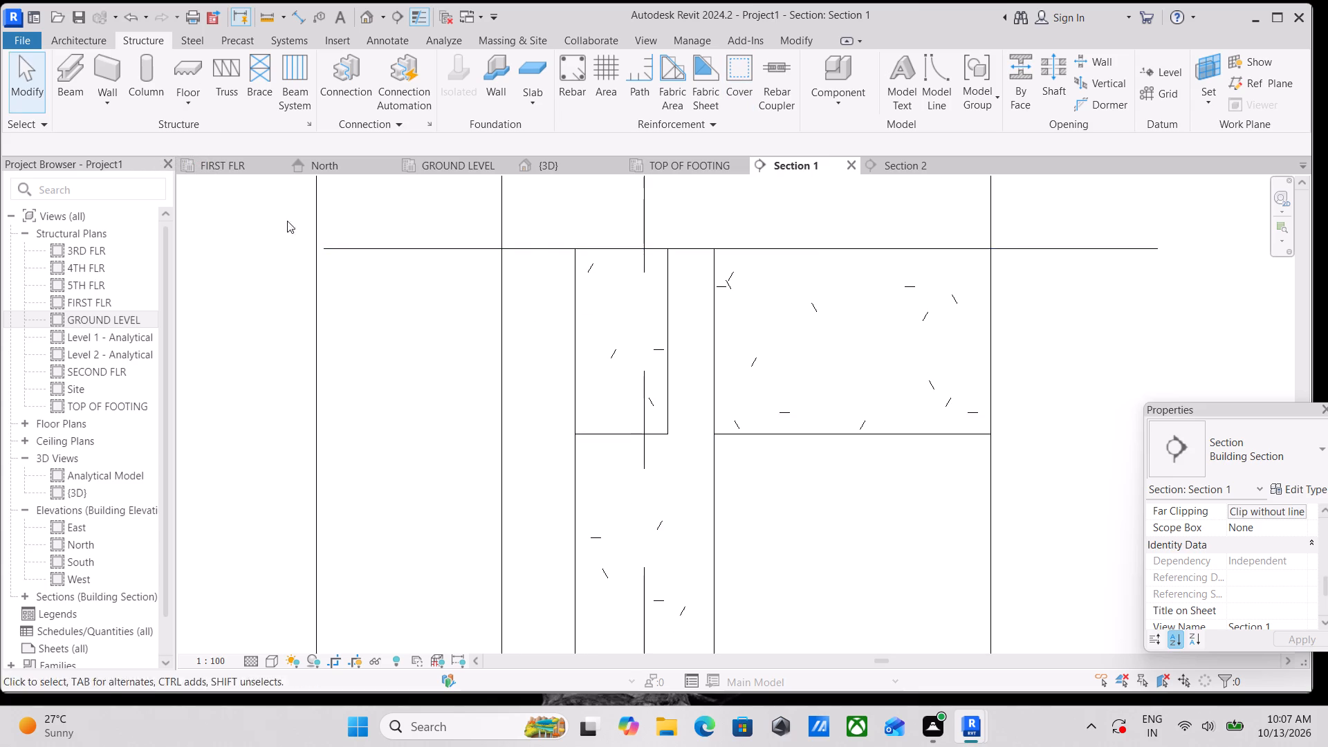
pyautogui.click(593, 248)
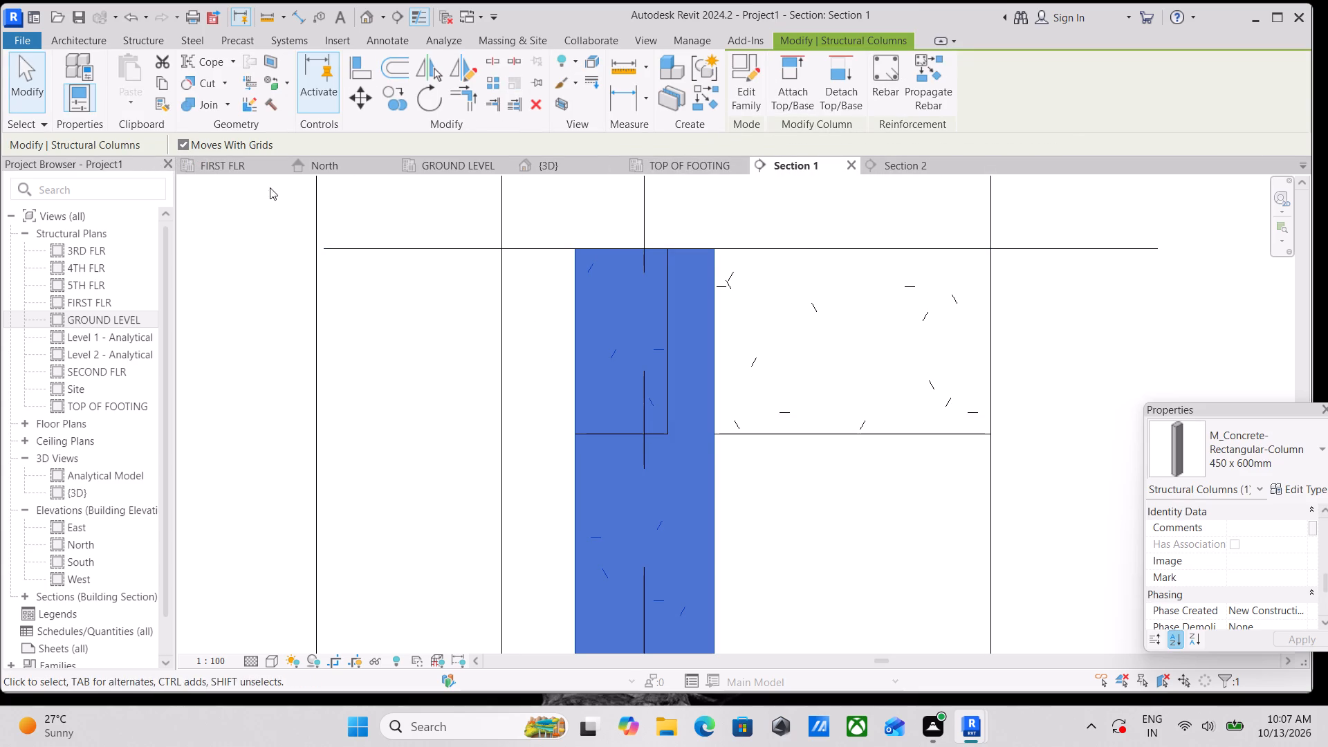
pyautogui.scroll(-2, 604, 308)
pyautogui.press('Escape')
pyautogui.scroll(2, 605, 317)
pyautogui.moveTo(605, 309); pyautogui.dragTo(611, 345, button='middle')
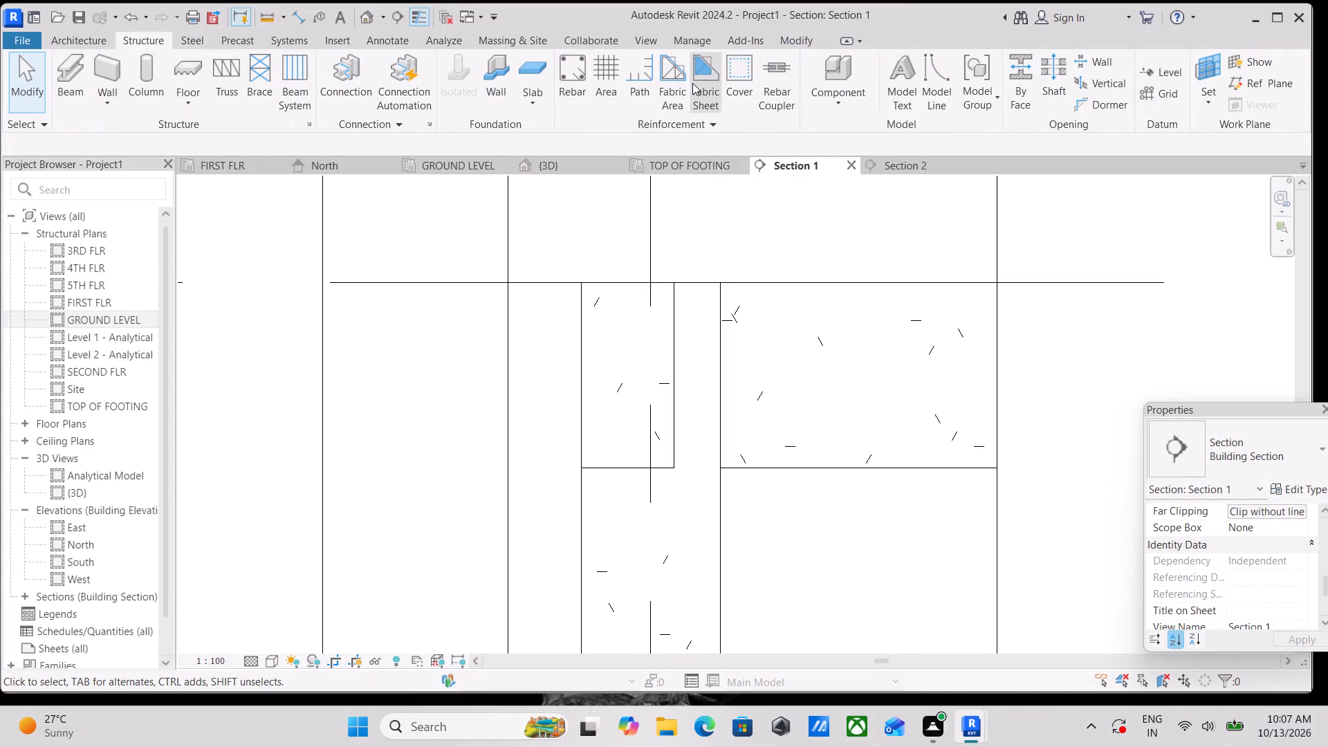
pyautogui.click(732, 86)
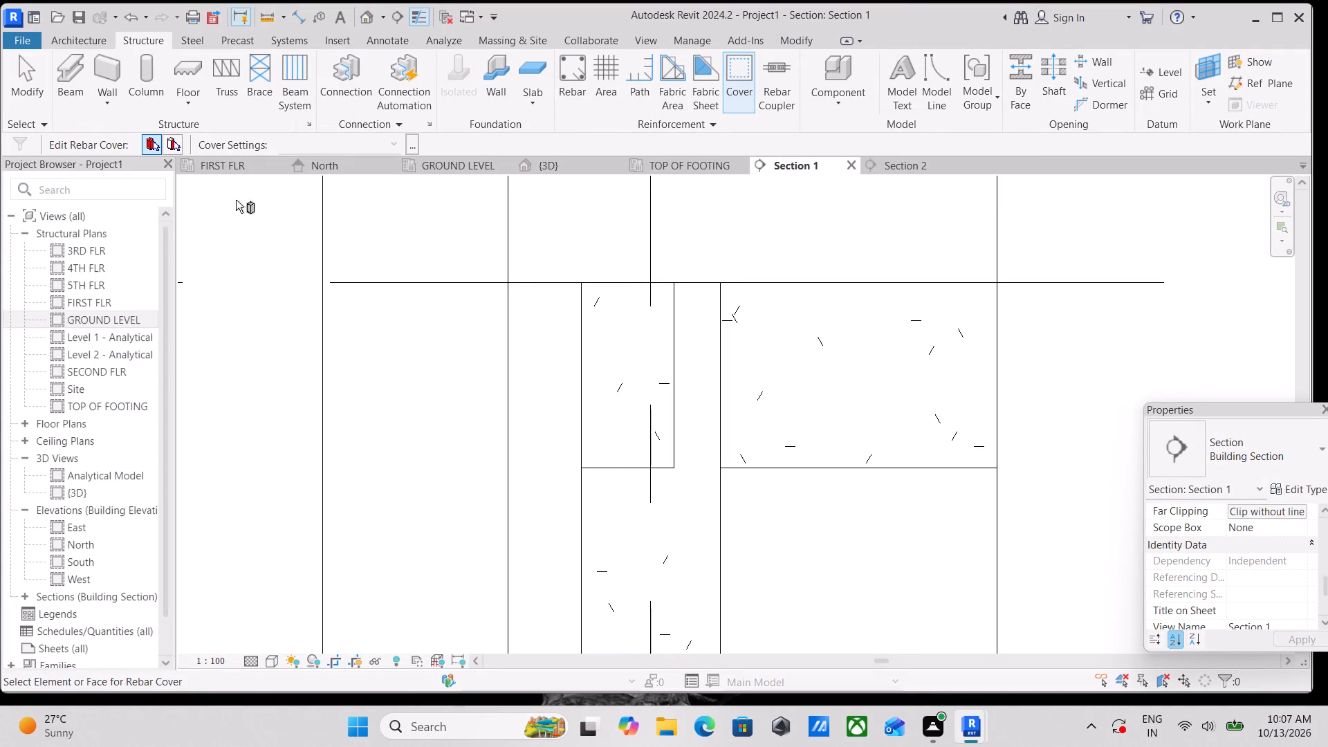
pyautogui.click(154, 144)
pyautogui.click(582, 302)
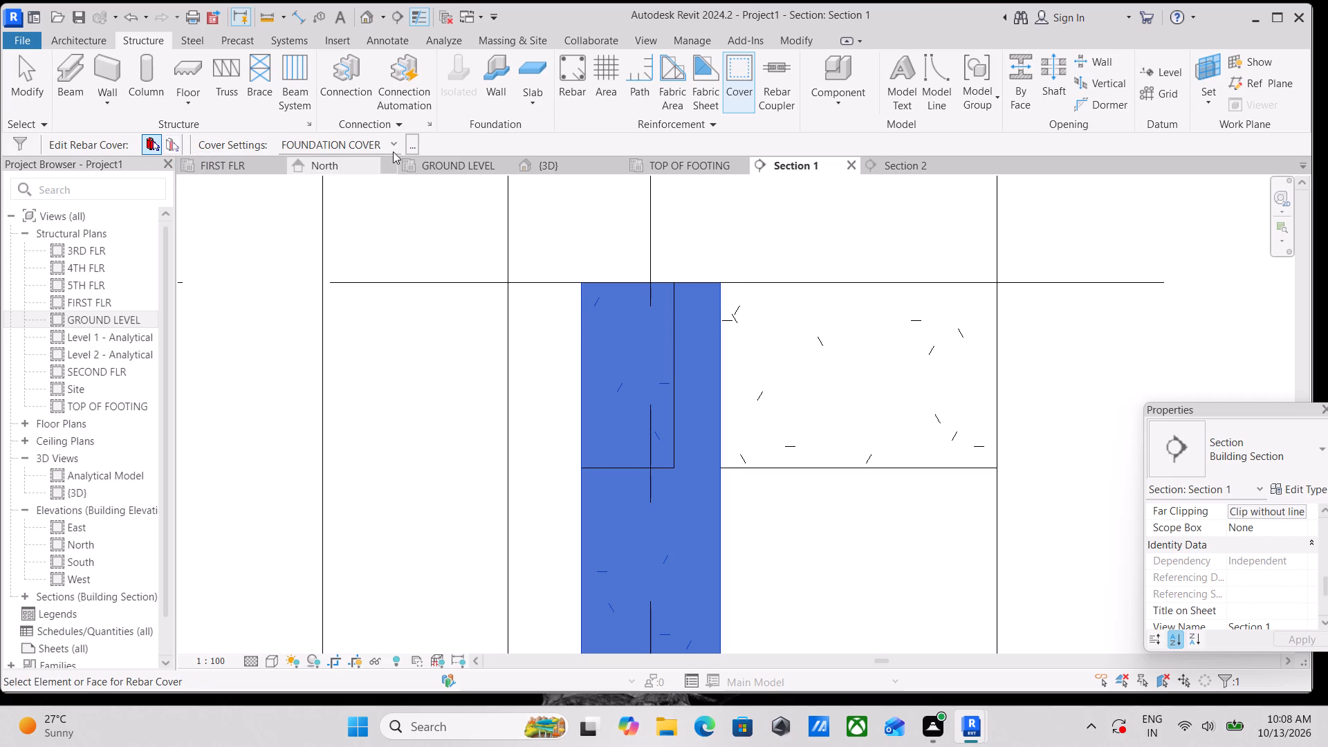
pyautogui.click(393, 138)
pyautogui.click(398, 133)
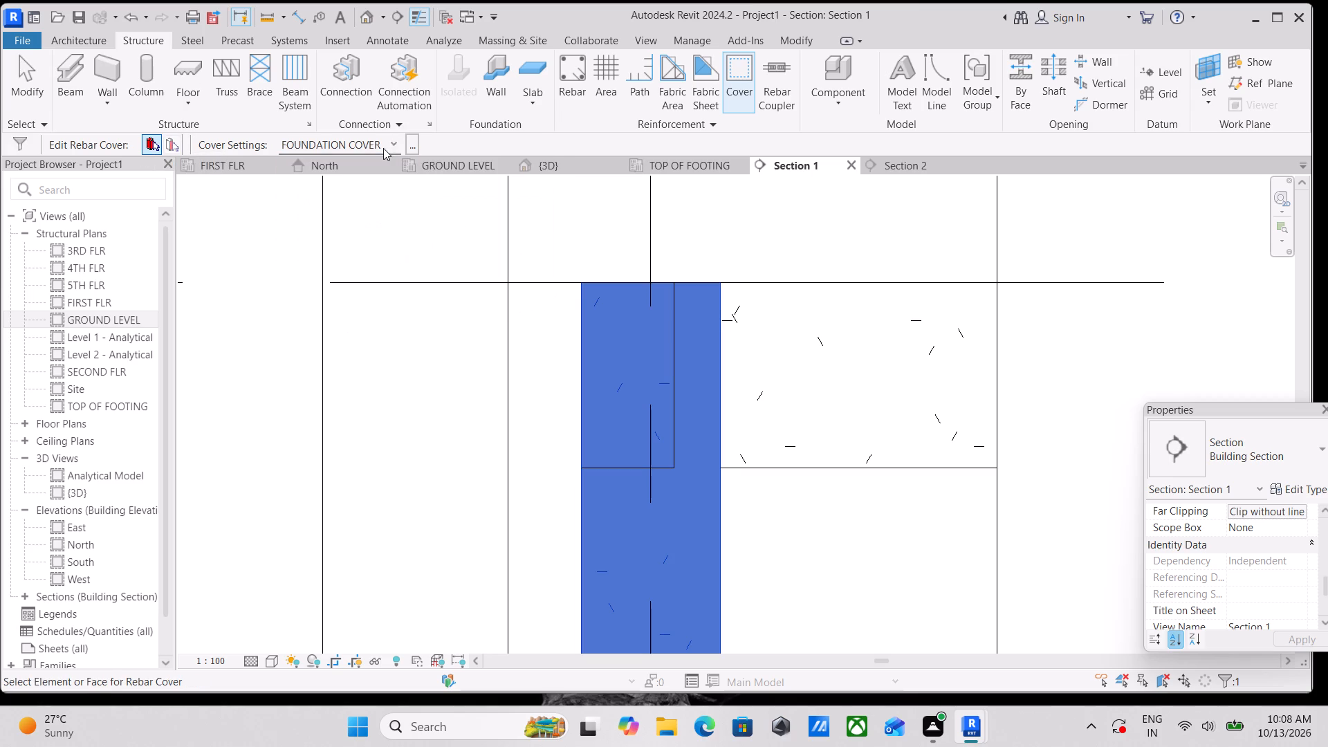
pyautogui.press('Escape')
pyautogui.press('Escape')
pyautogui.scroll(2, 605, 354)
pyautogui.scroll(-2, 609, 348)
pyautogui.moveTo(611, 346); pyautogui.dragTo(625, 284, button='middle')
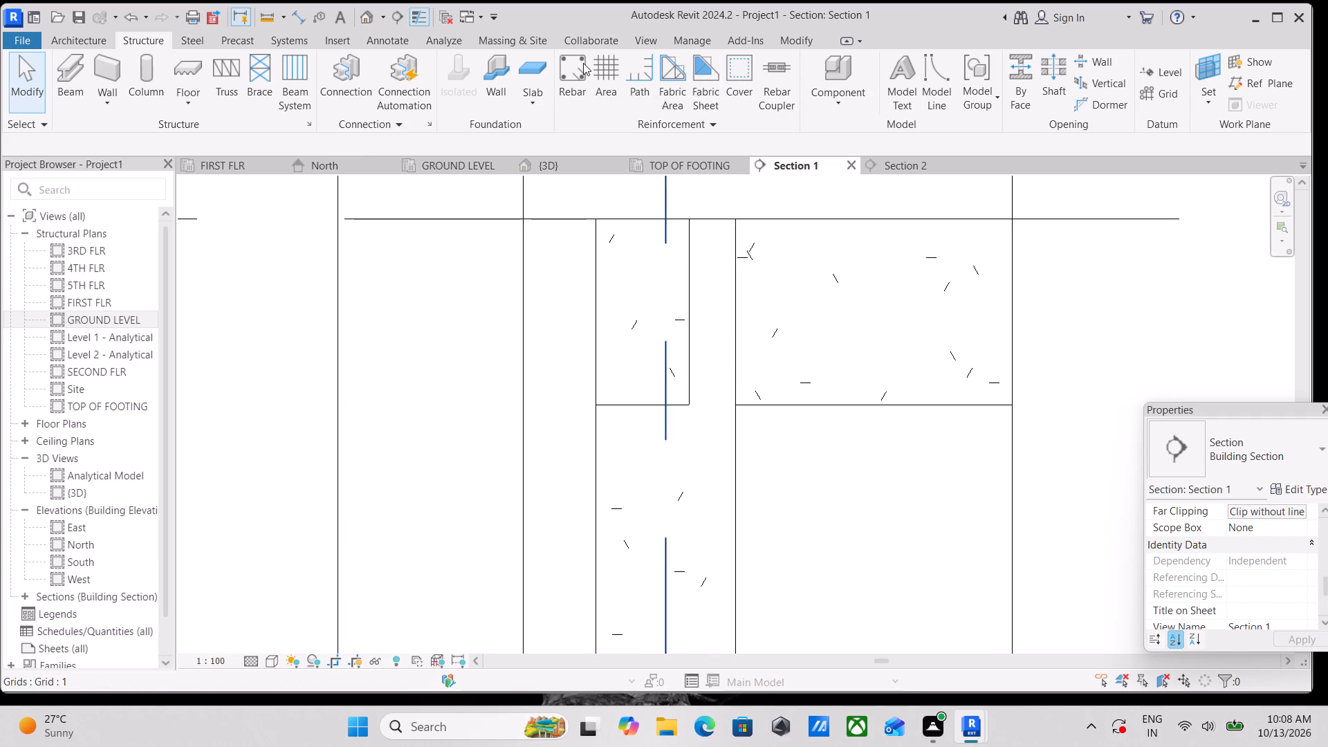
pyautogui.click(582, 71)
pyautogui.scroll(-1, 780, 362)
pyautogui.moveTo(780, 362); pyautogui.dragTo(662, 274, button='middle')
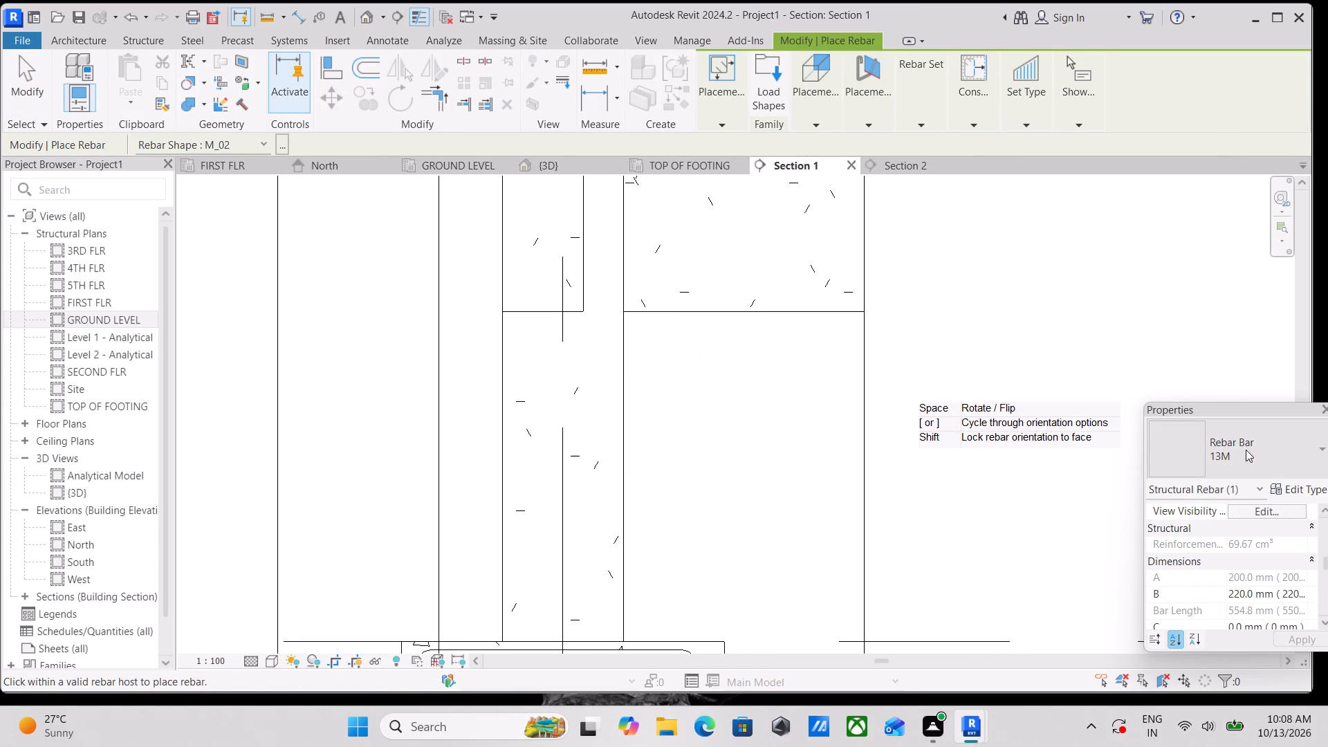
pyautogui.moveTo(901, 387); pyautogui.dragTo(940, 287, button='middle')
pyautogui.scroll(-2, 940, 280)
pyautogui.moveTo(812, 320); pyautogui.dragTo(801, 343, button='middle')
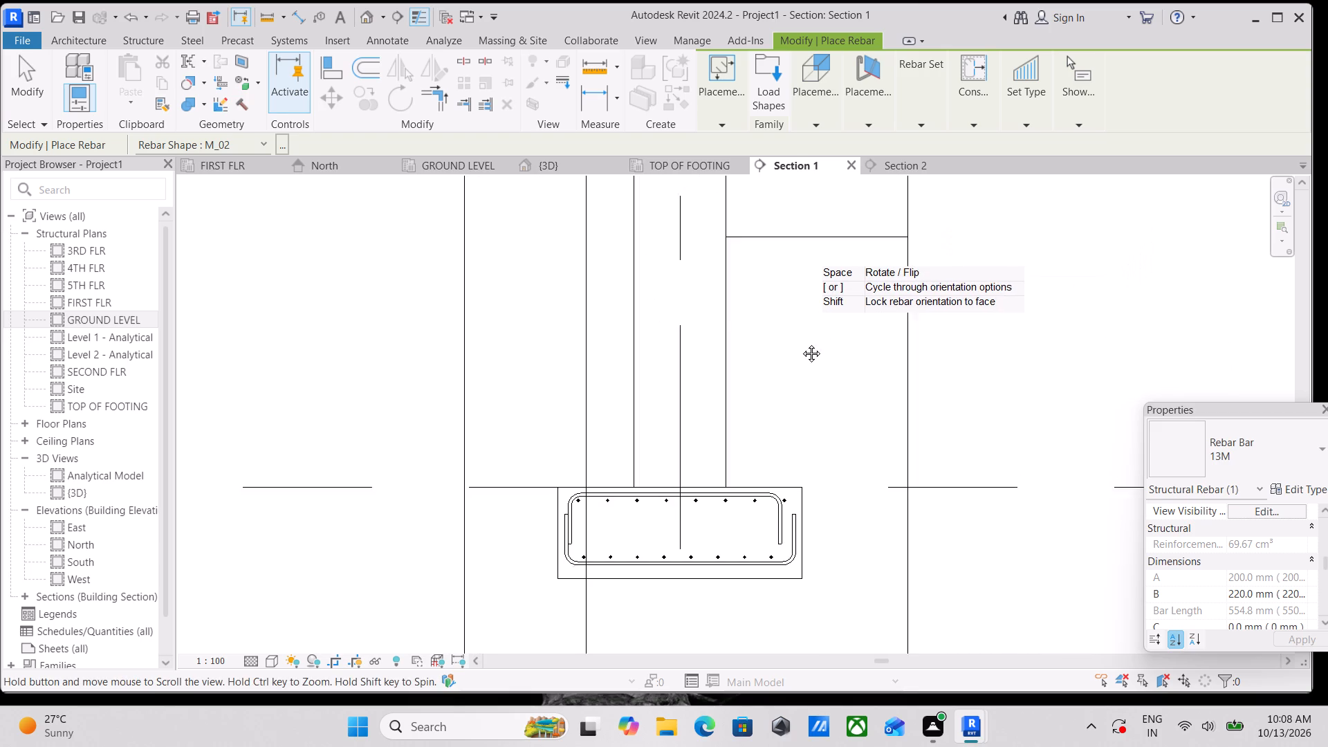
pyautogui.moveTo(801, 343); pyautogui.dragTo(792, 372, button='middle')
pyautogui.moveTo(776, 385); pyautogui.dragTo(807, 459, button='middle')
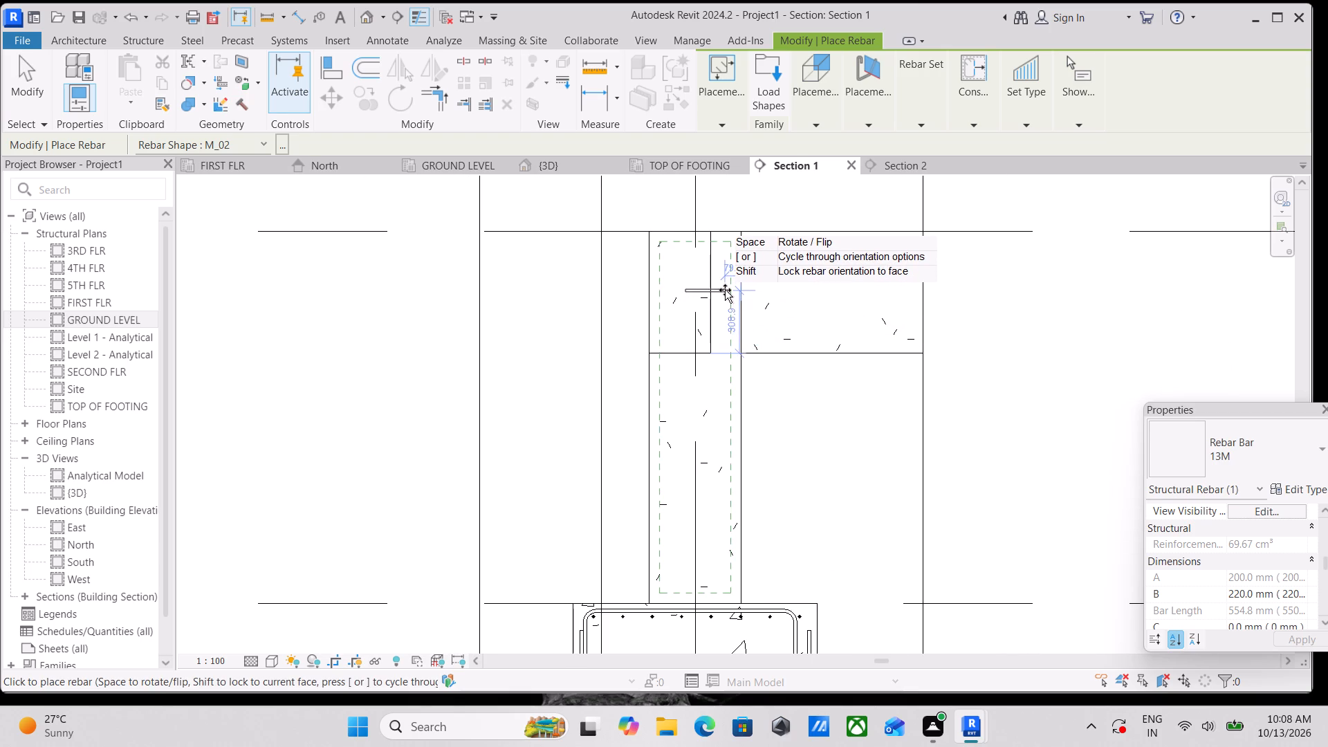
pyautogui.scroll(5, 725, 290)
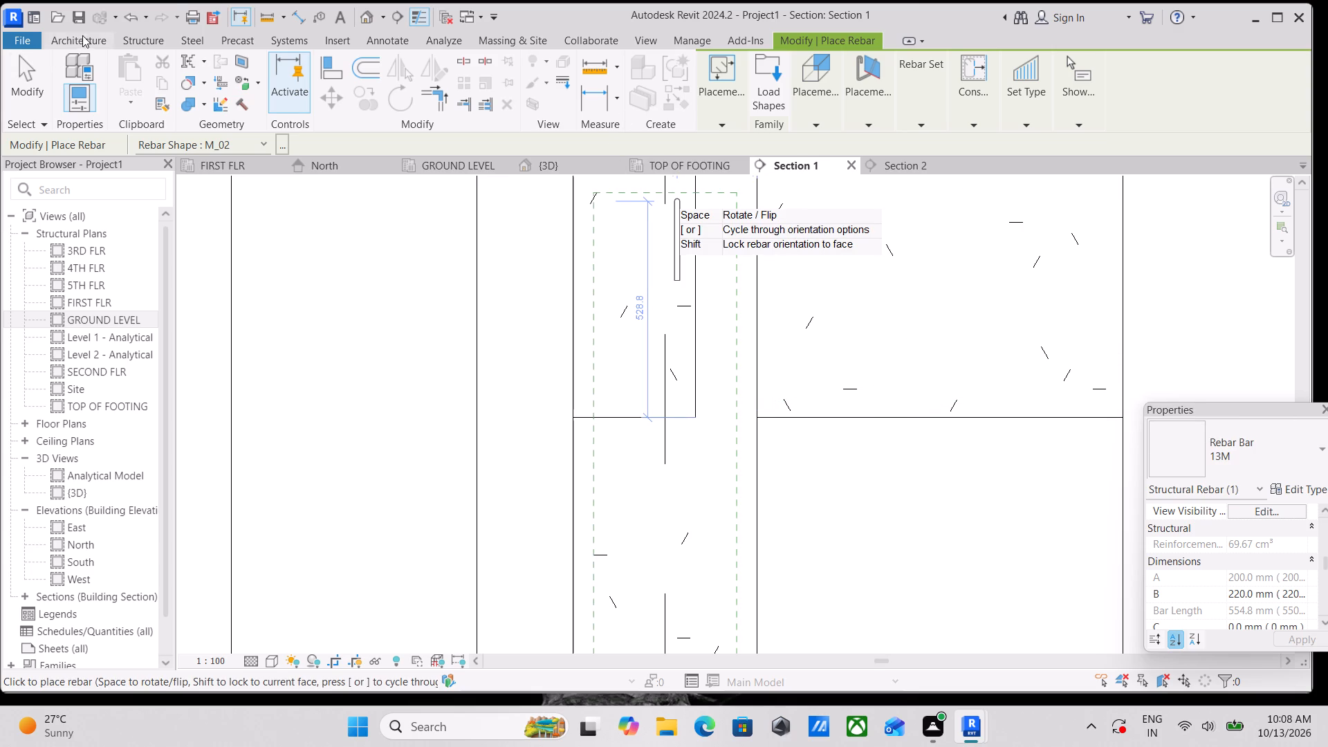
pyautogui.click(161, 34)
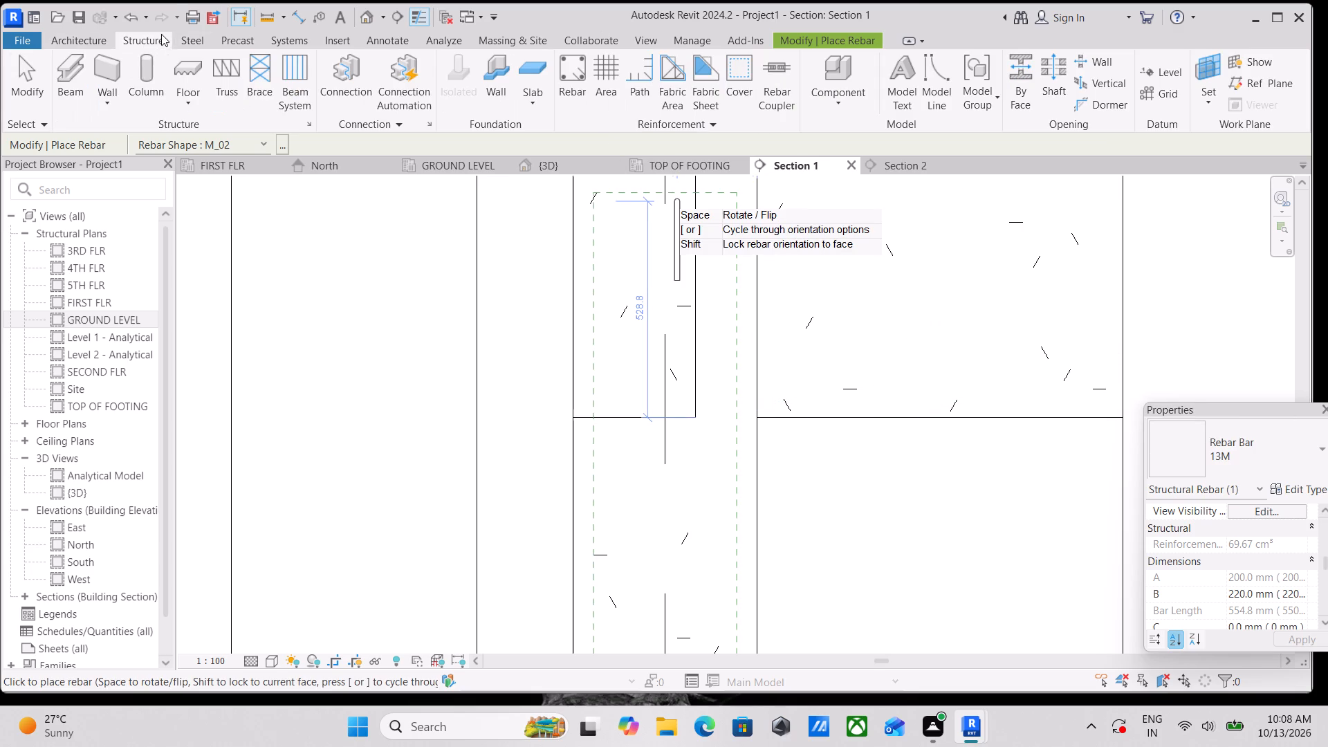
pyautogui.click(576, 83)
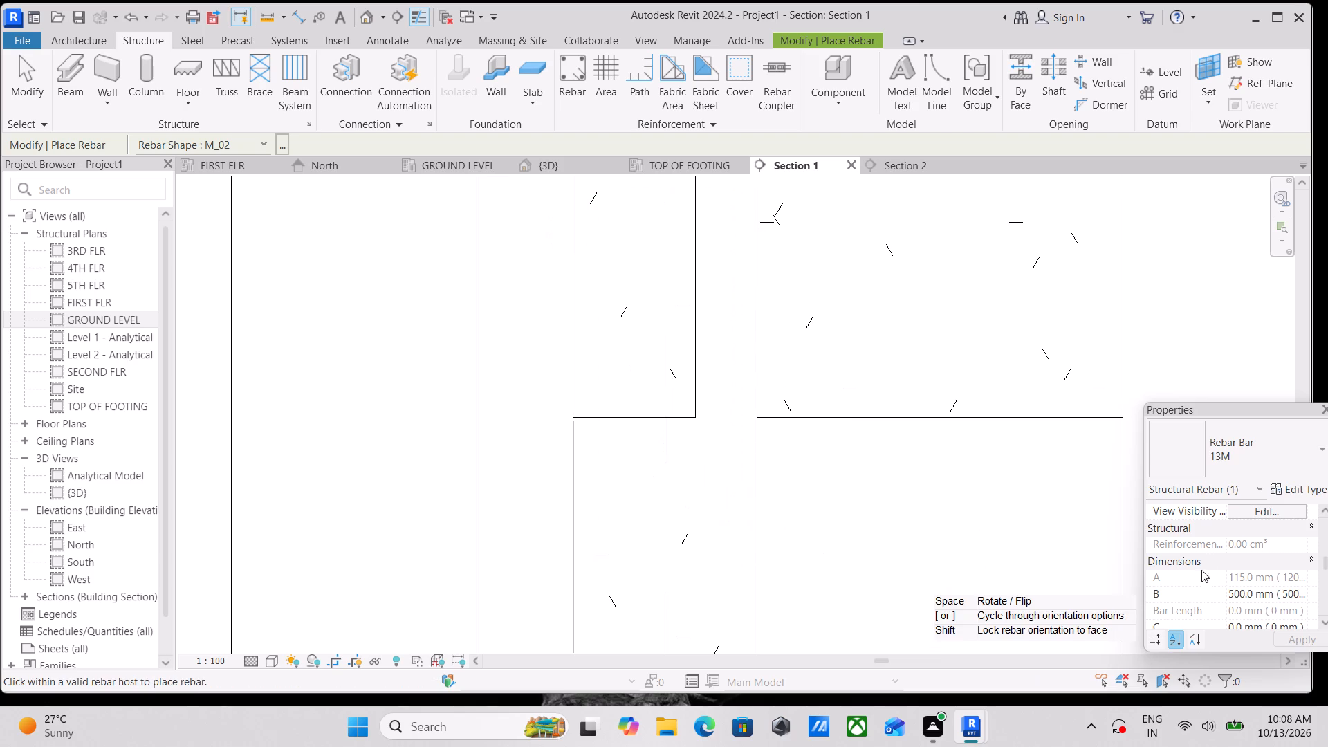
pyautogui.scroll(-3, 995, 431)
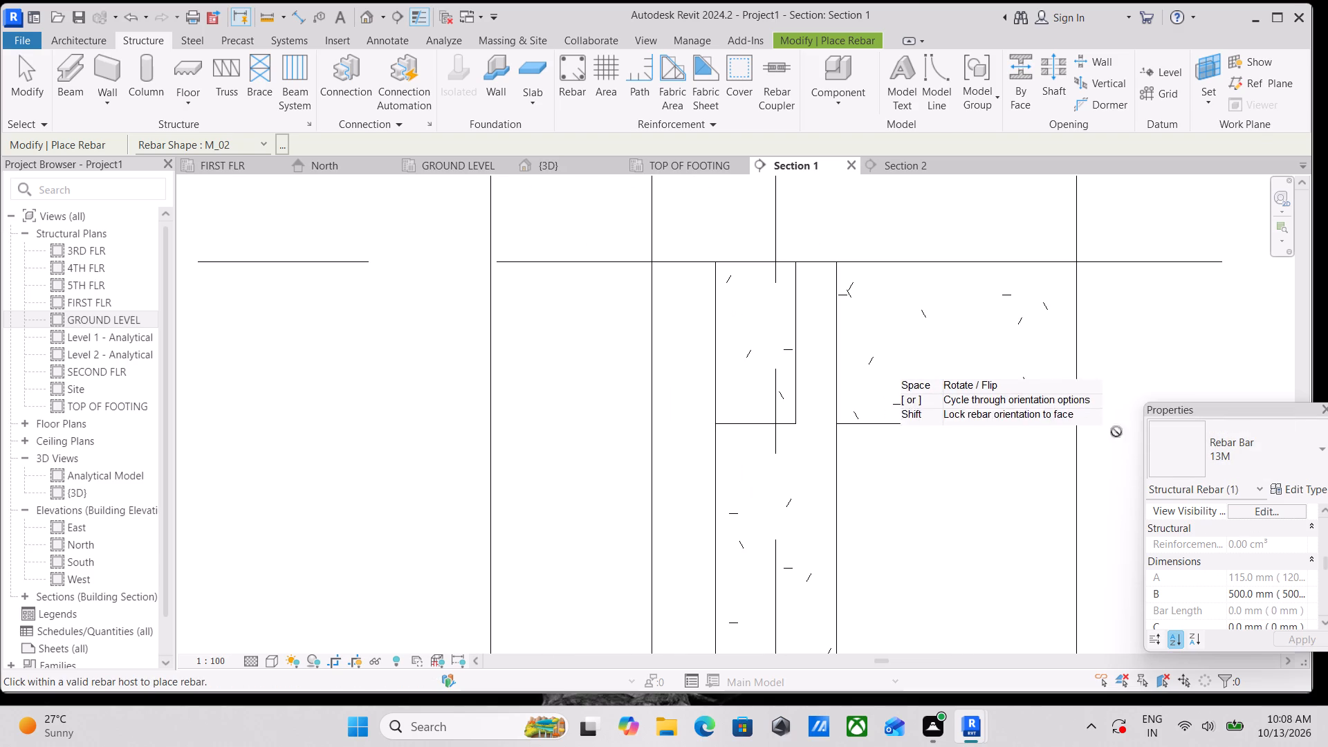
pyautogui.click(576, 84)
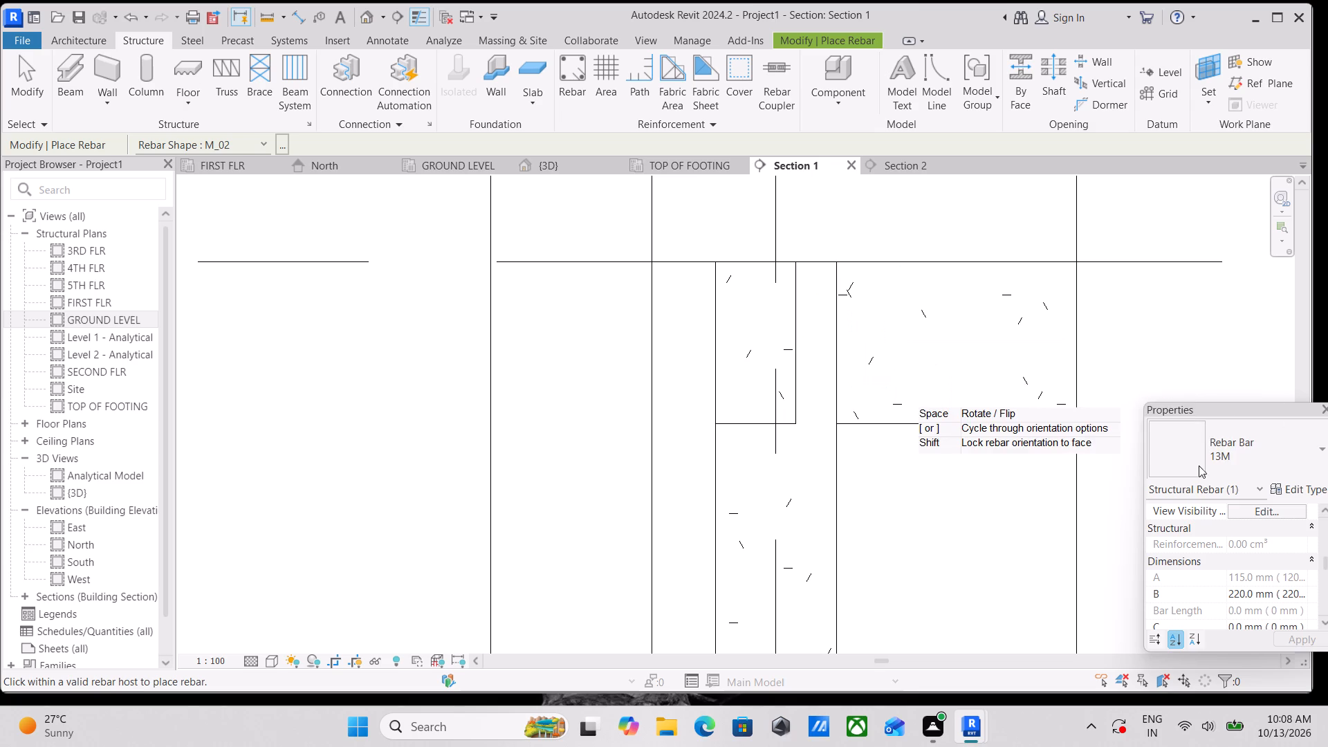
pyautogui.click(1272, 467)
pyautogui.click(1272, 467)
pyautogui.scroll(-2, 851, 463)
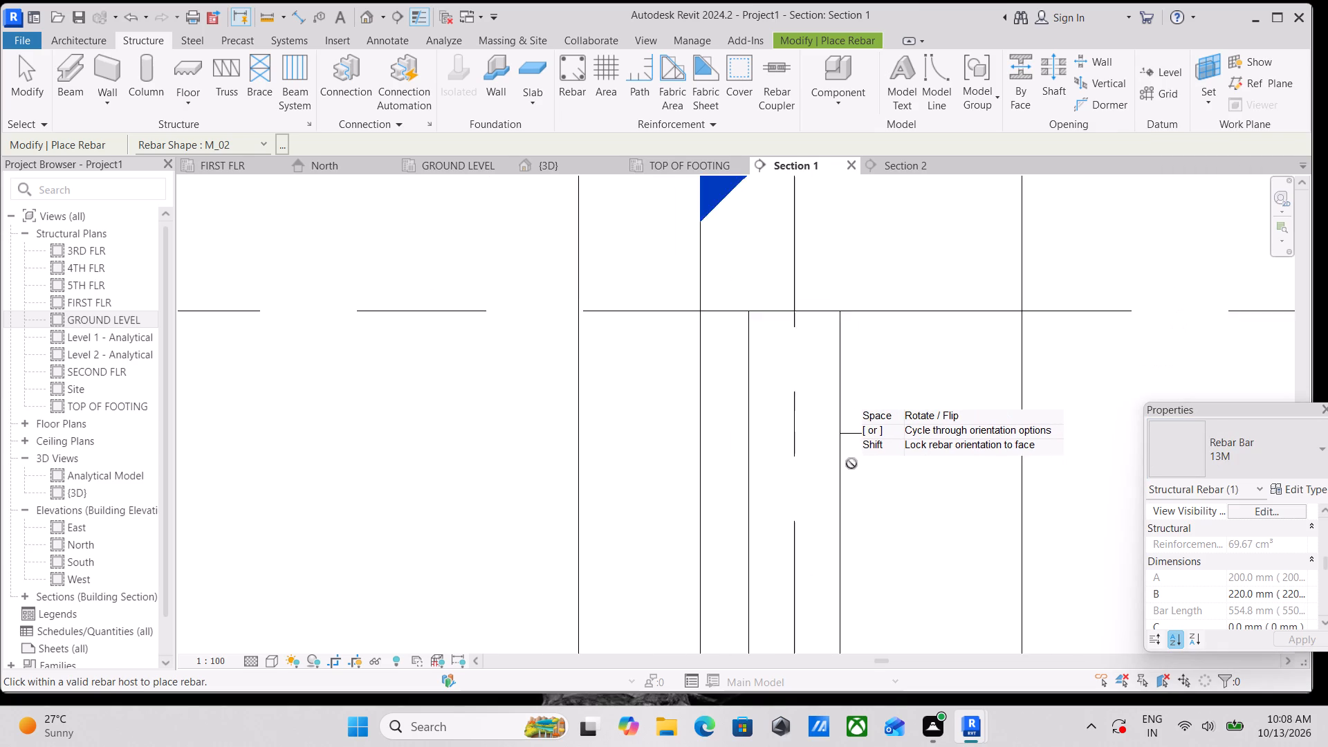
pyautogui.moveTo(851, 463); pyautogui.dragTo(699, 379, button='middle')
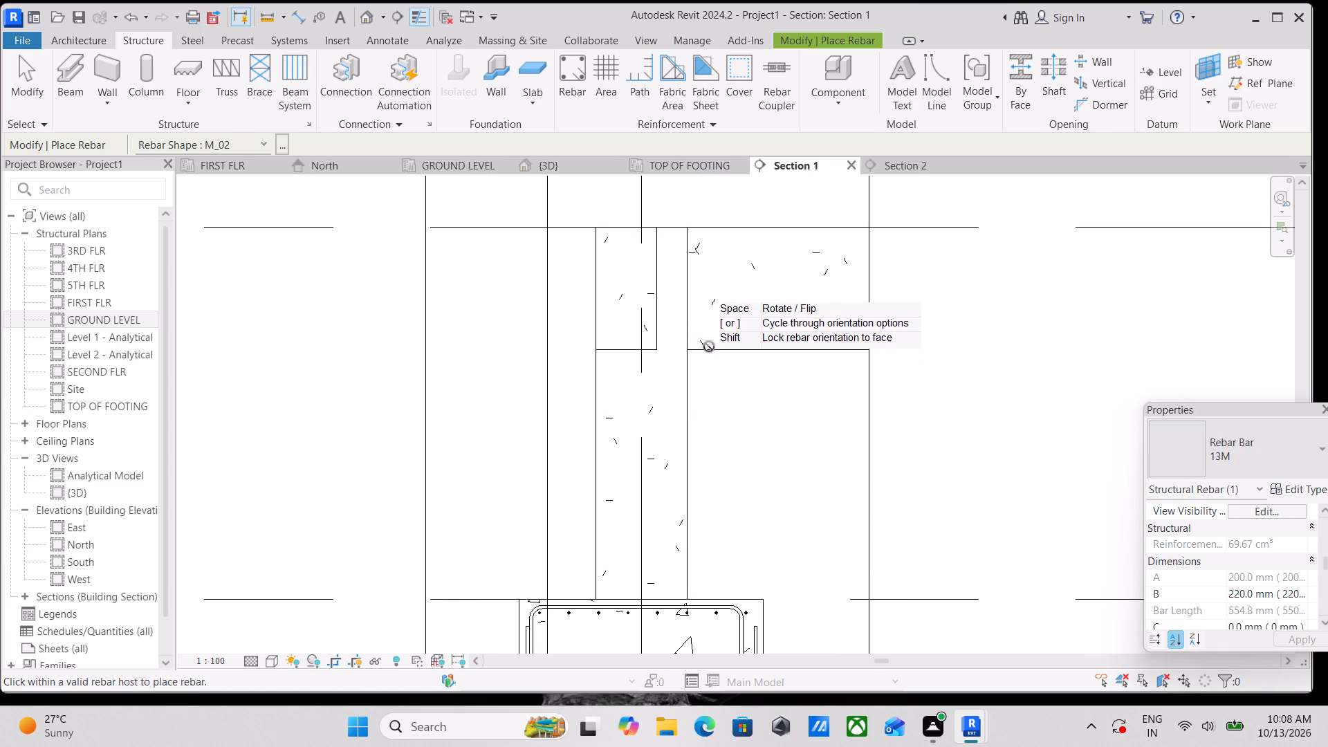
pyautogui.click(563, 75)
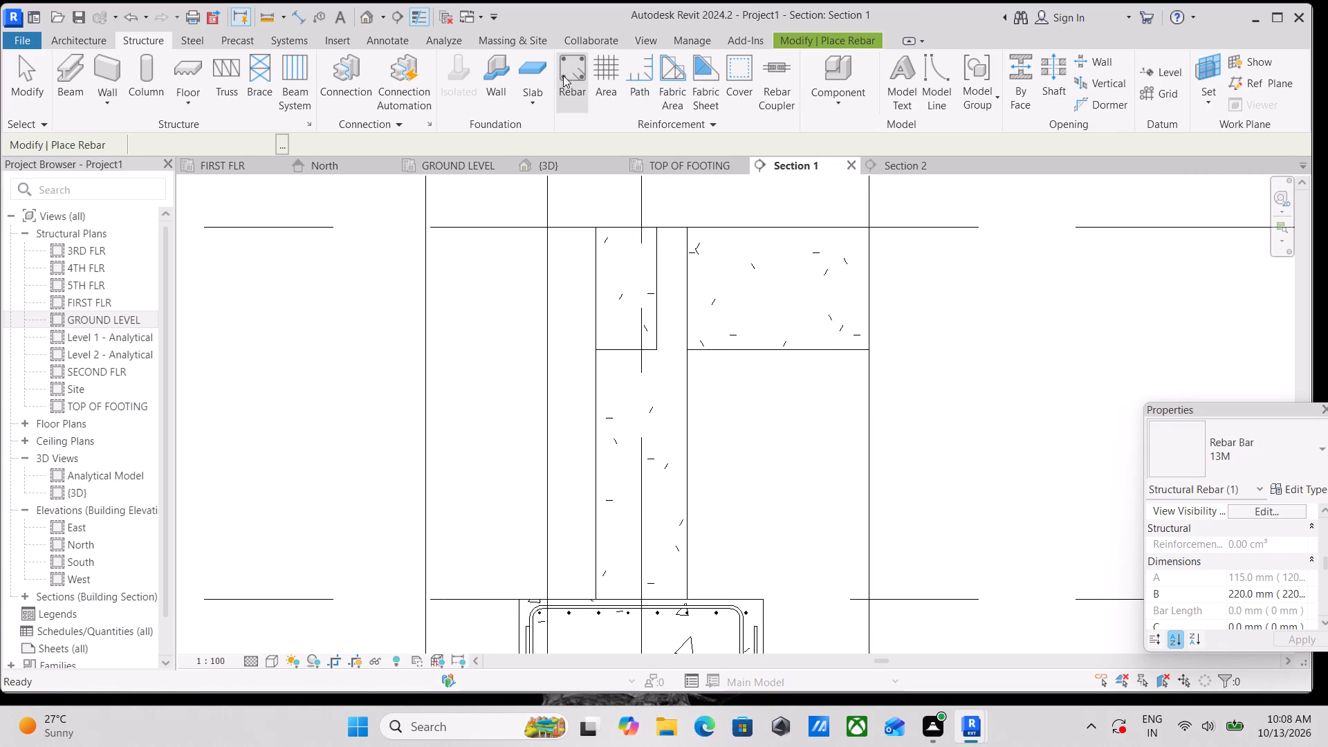
# Place a single vertical 13M straight bar of shape M_00 inside the column, about 90 mm from its face beside the adjoining beam.
pyautogui.click(563, 75)
pyautogui.click(257, 144)
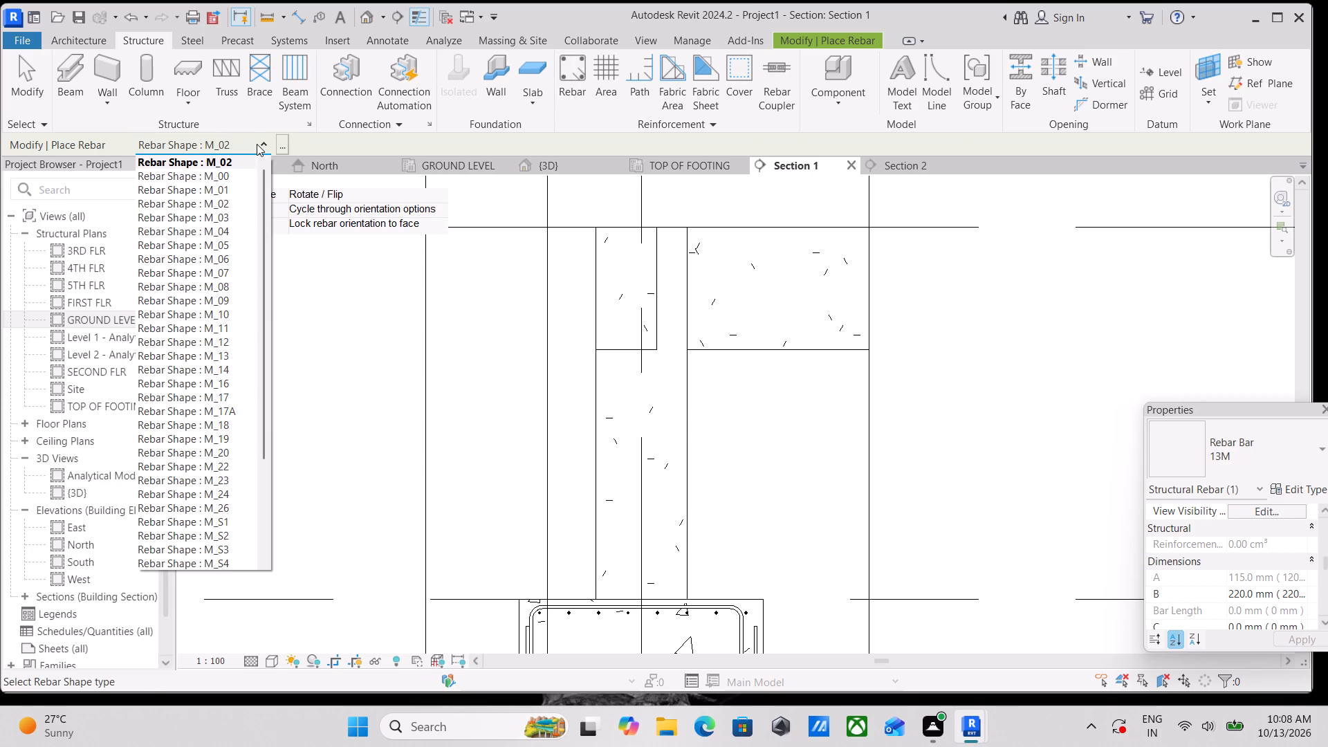
pyautogui.click(239, 174)
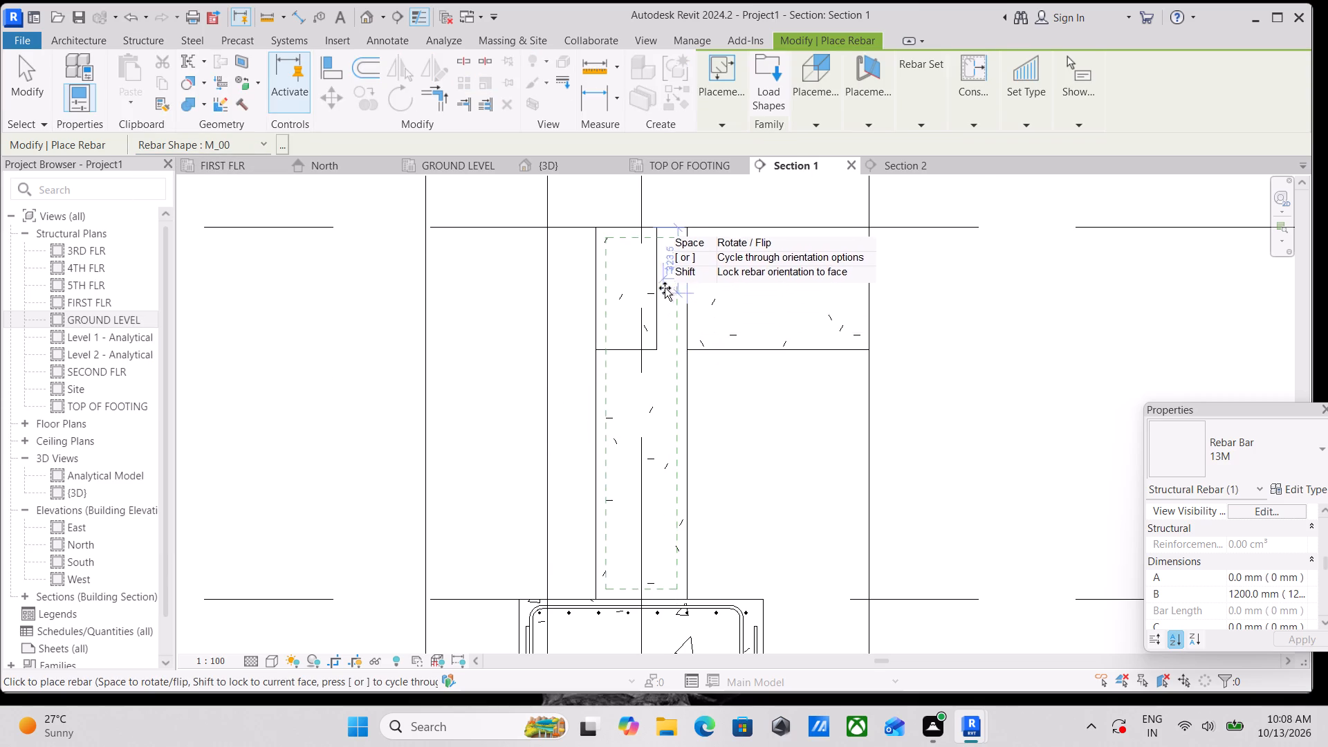
pyautogui.moveTo(665, 284); pyautogui.dragTo(670, 331, button='middle')
pyautogui.scroll(7, 671, 306)
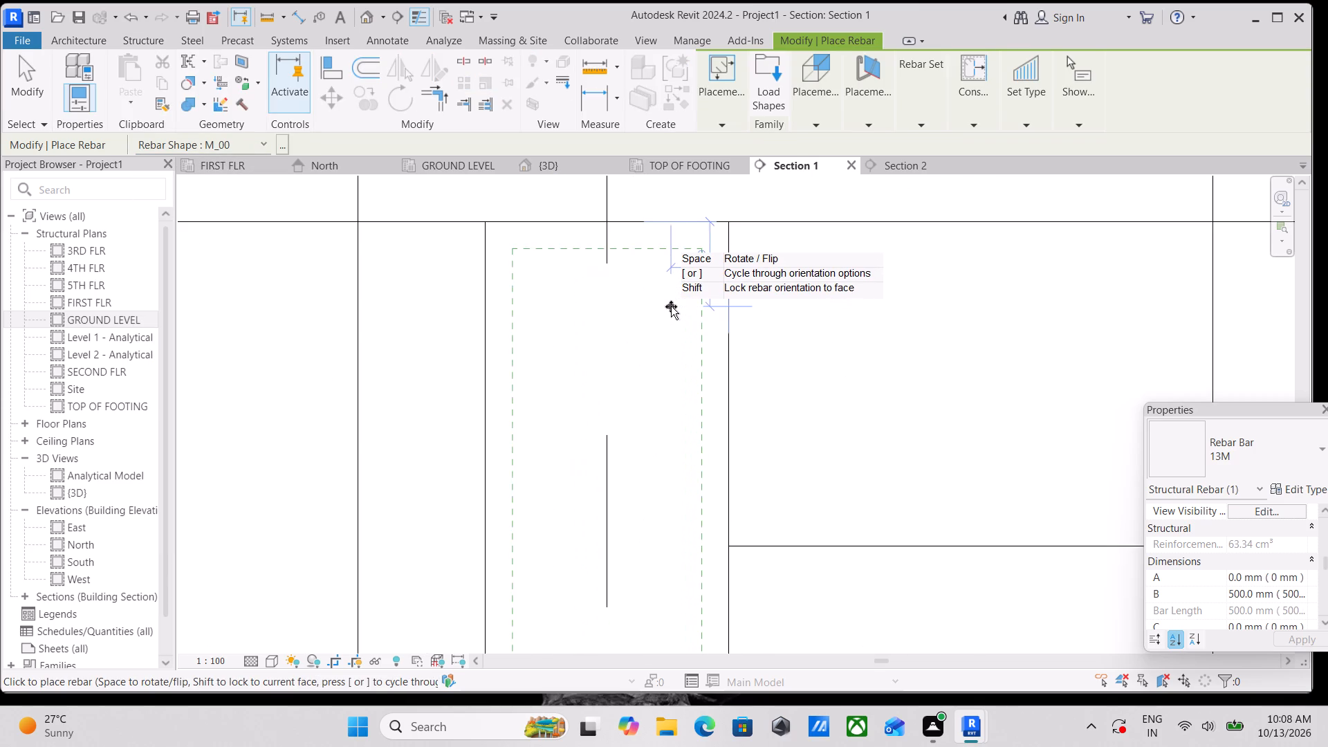
pyautogui.scroll(4, 678, 302)
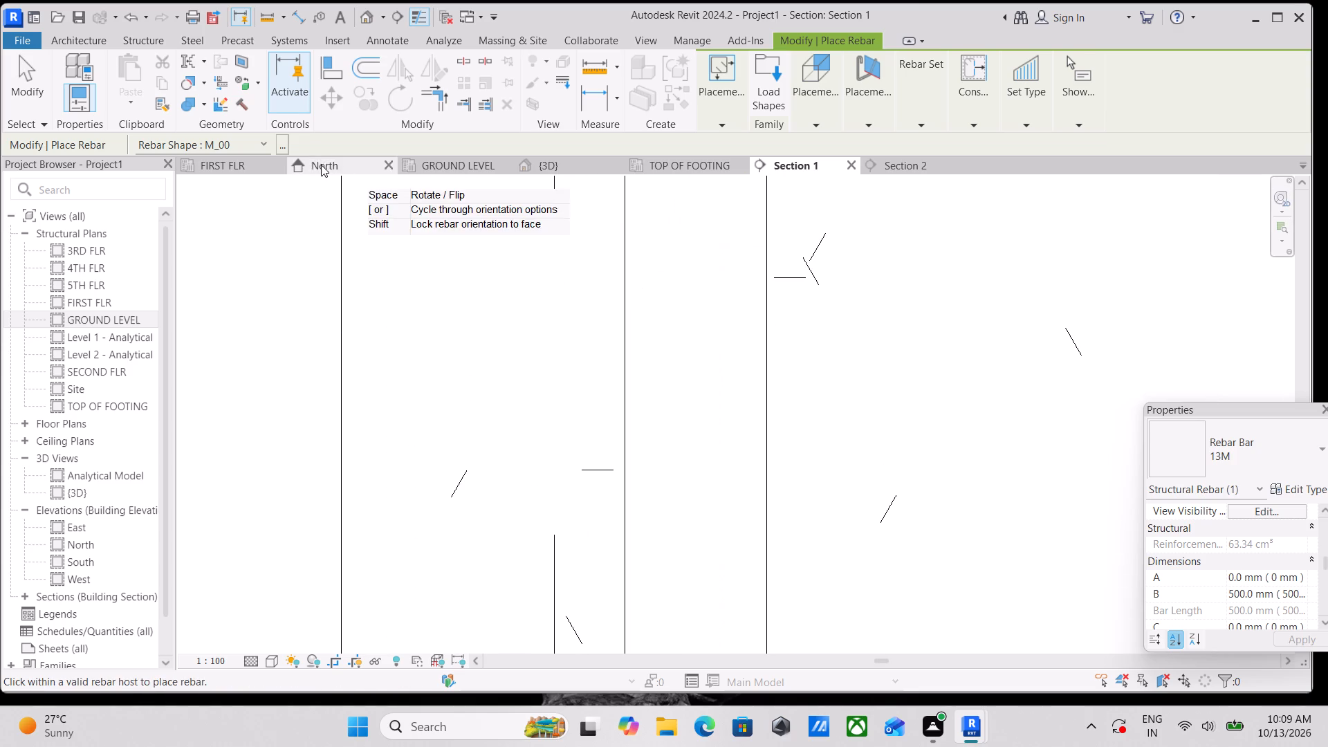
pyautogui.press('space')
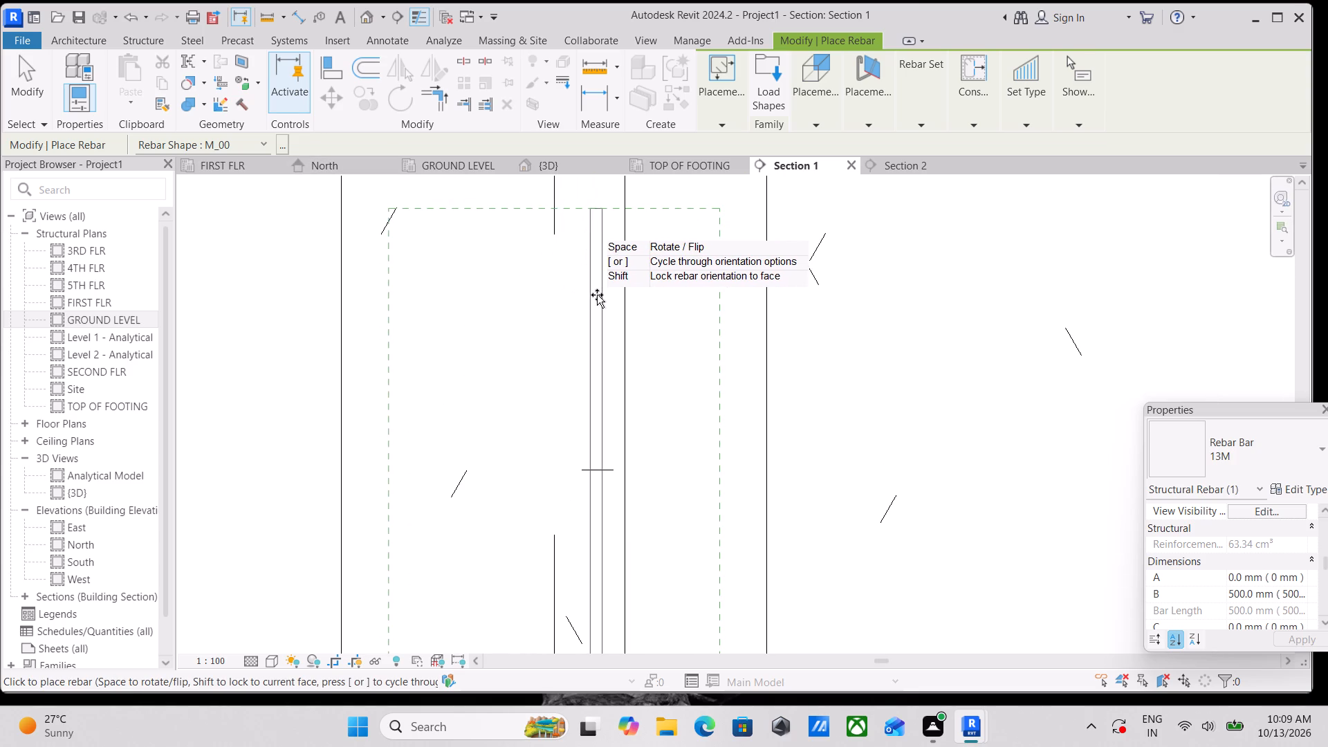
pyautogui.scroll(-1, 610, 296)
pyautogui.moveTo(610, 296); pyautogui.dragTo(640, 190, button='middle')
pyautogui.scroll(-3, 640, 183)
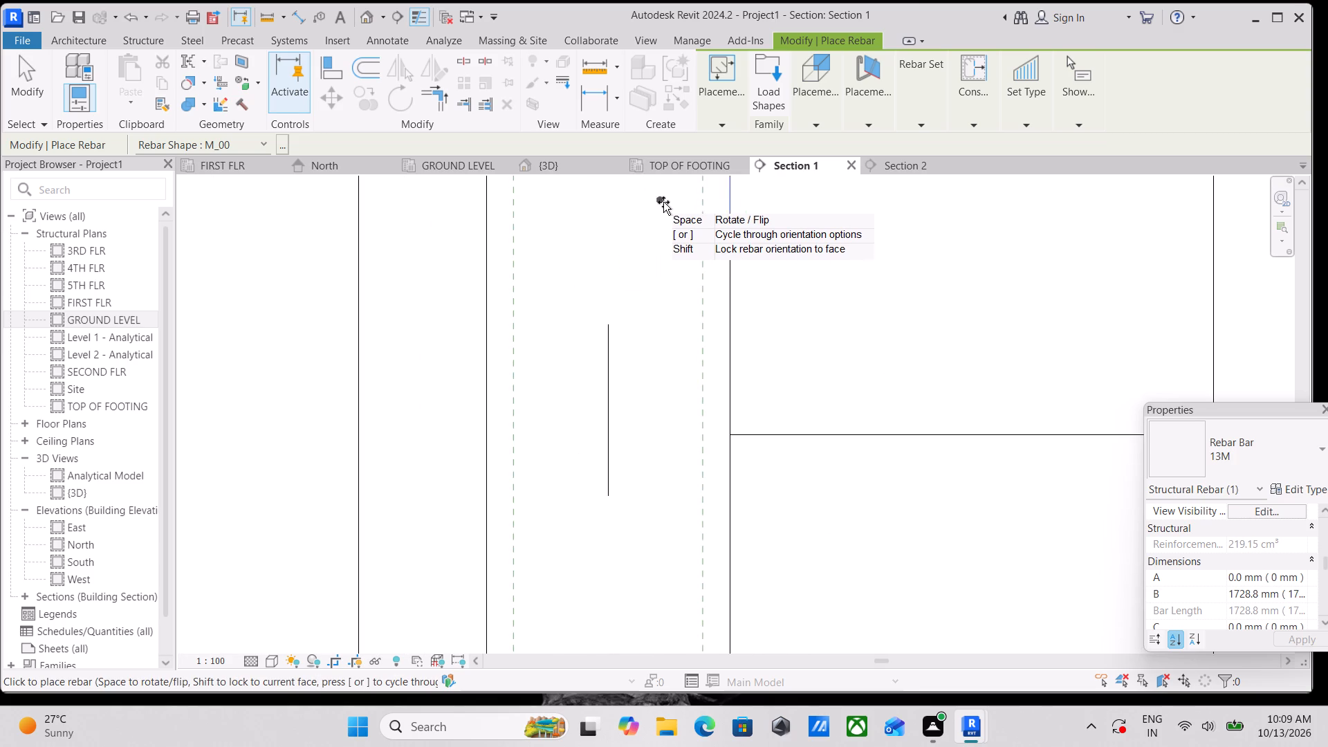
pyautogui.scroll(-3, 667, 203)
pyautogui.moveTo(671, 225); pyautogui.dragTo(625, 372, button='middle')
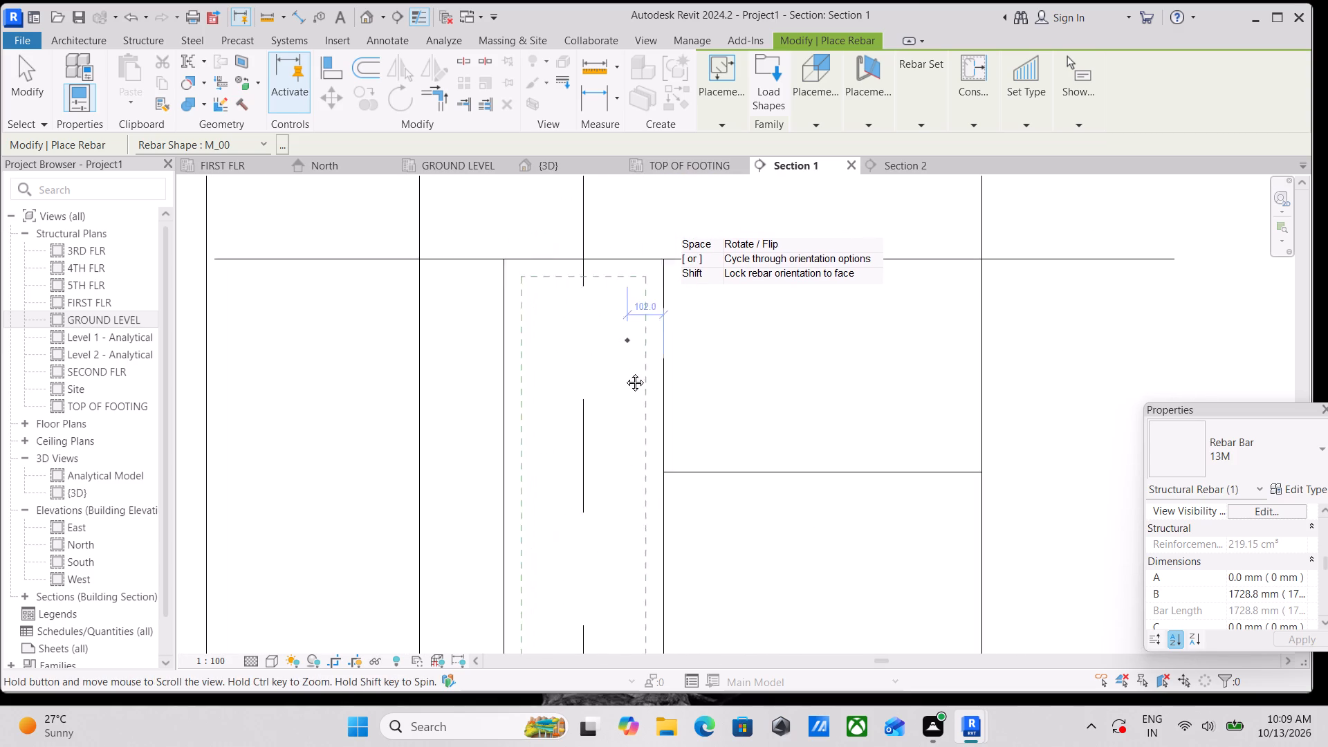
pyautogui.moveTo(625, 372); pyautogui.dragTo(625, 378, button='middle')
pyautogui.scroll(10, 627, 323)
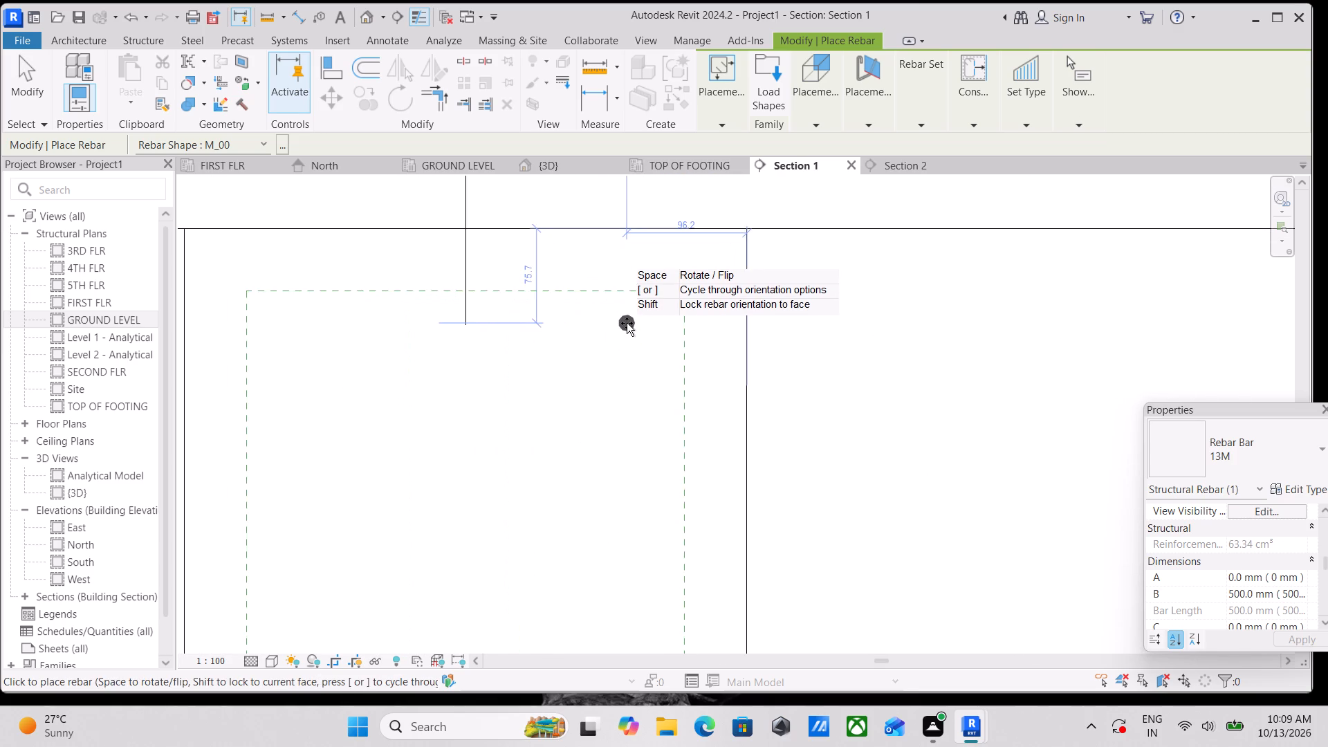
pyautogui.press('space')
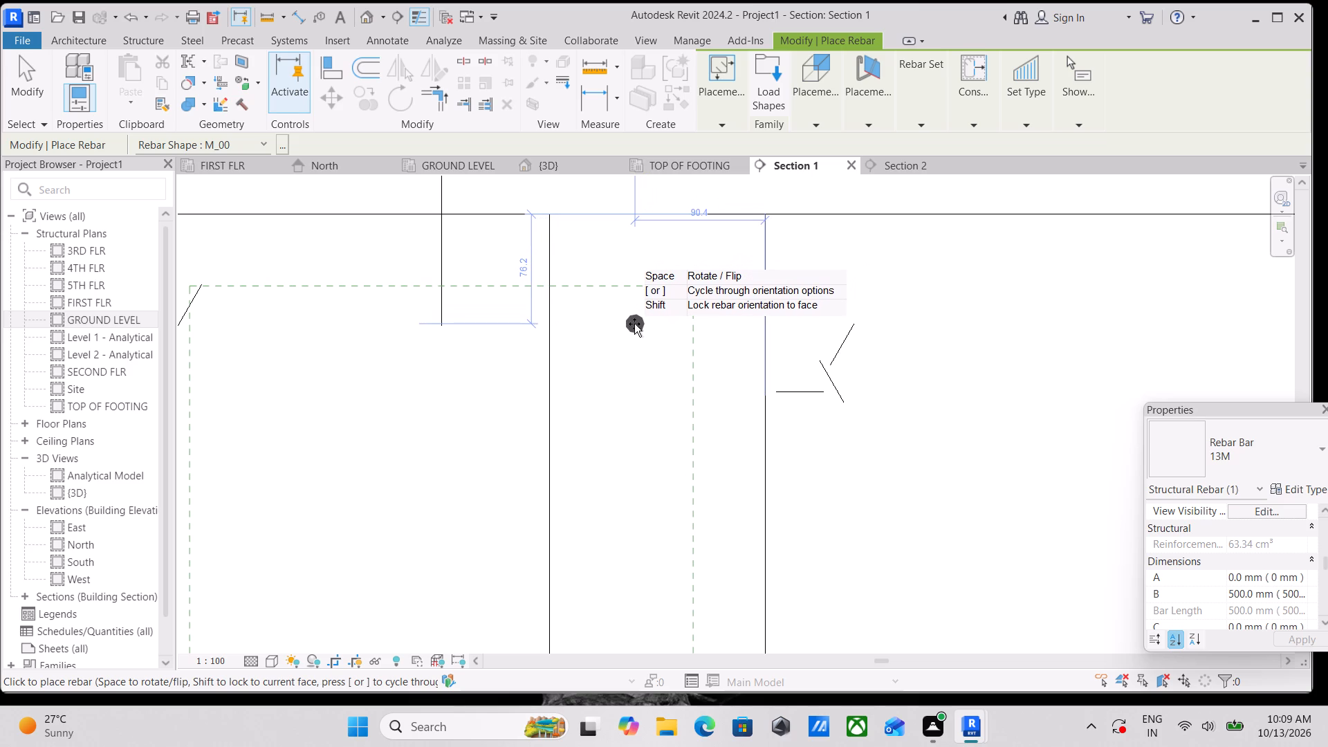
pyautogui.press('space')
pyautogui.click(635, 325)
pyautogui.scroll(-1, 687, 317)
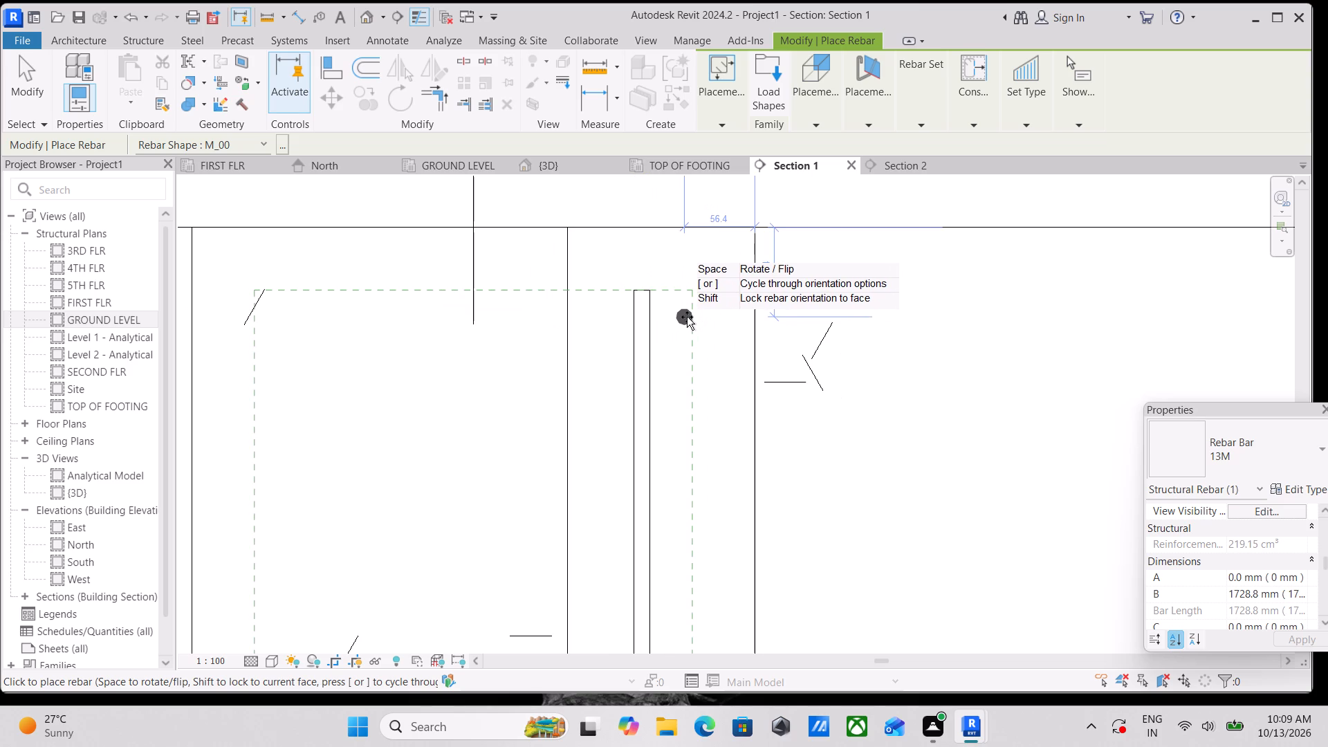
pyautogui.press('Escape')
# Examine the placed vertical bar against the column and the adjoining beam in the section.
pyautogui.click(649, 343)
pyautogui.scroll(-5, 748, 345)
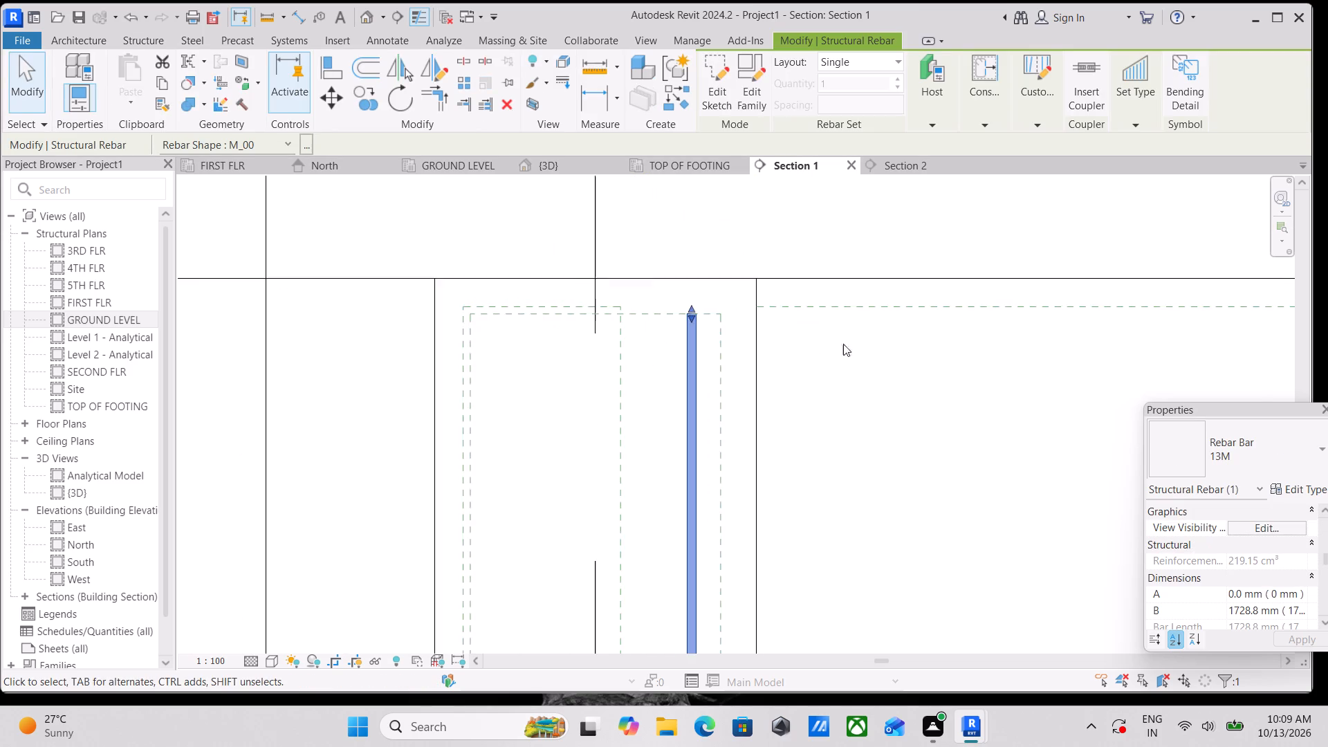
pyautogui.scroll(-1, 843, 344)
pyautogui.moveTo(851, 343); pyautogui.dragTo(765, 216, button='middle')
pyautogui.scroll(-3, 771, 274)
pyautogui.scroll(-2, 777, 330)
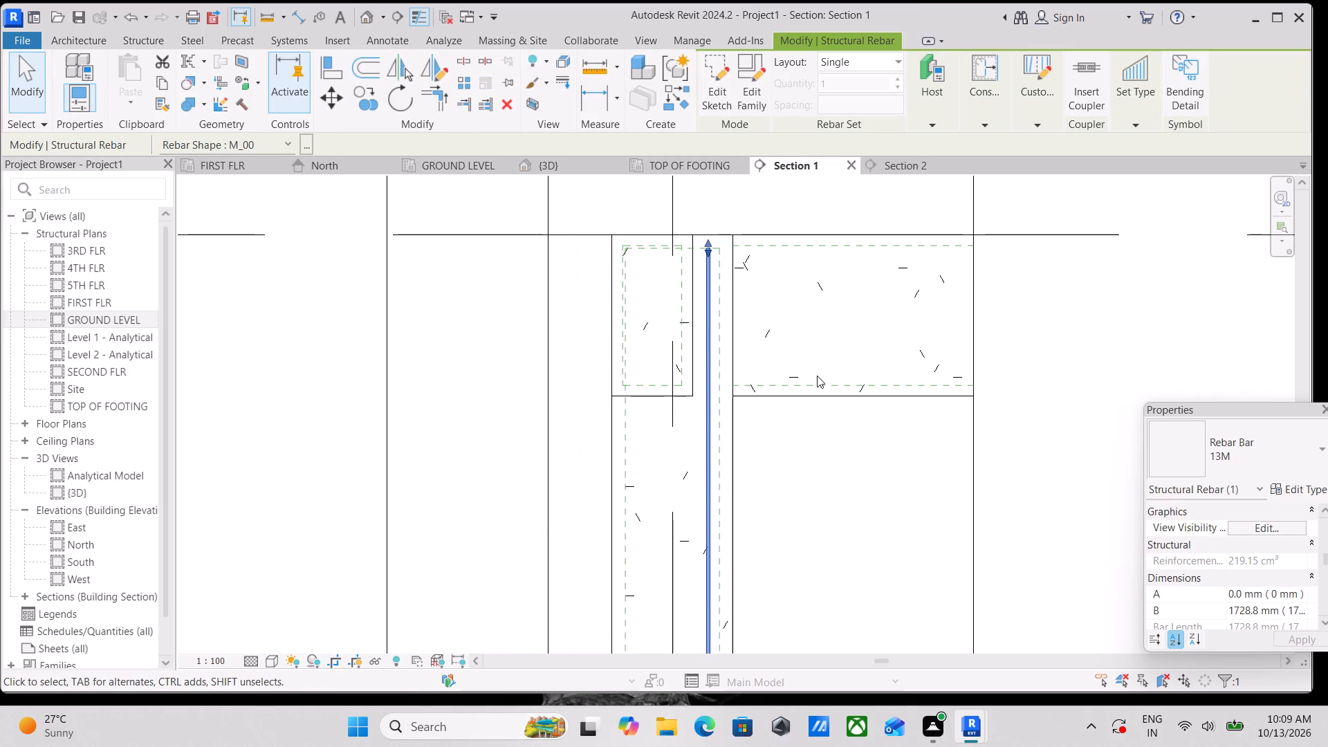
pyautogui.scroll(-1, 817, 376)
pyautogui.click(688, 382)
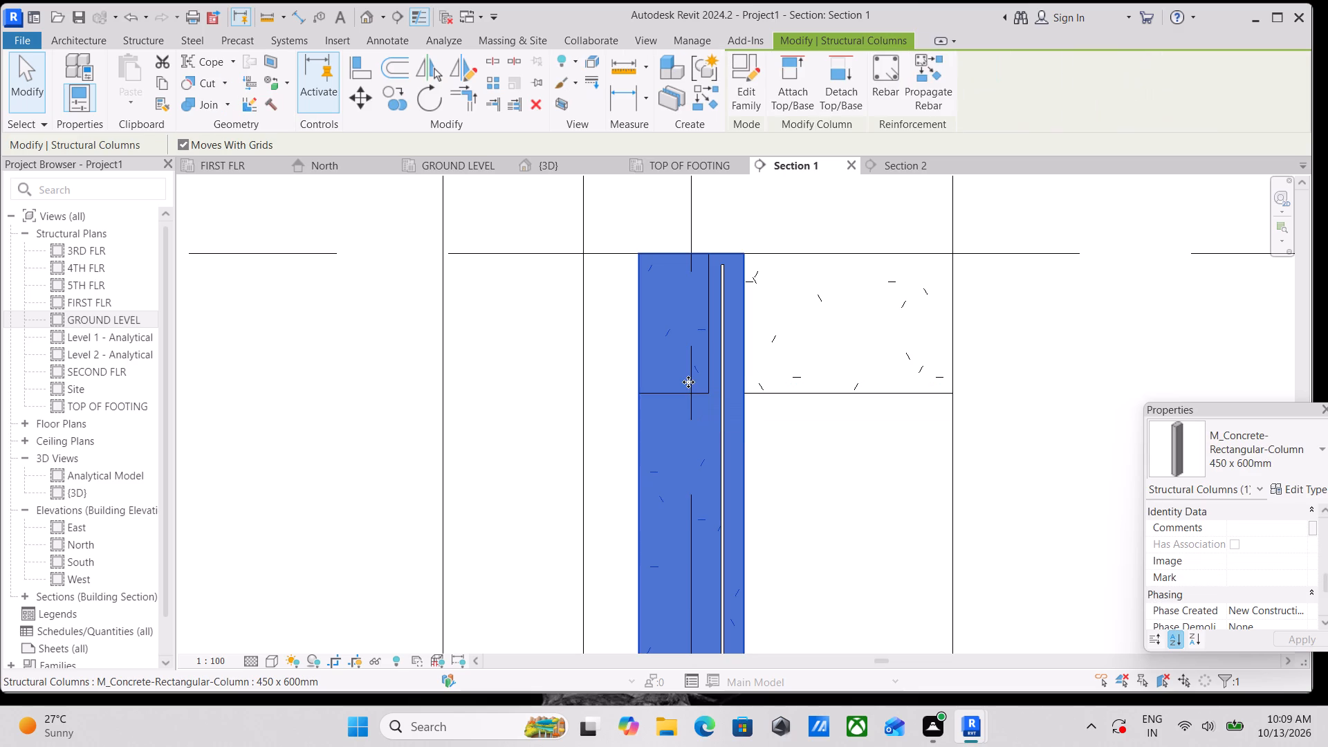
pyautogui.scroll(3, 742, 361)
pyautogui.press('Escape')
pyautogui.scroll(-3, 750, 371)
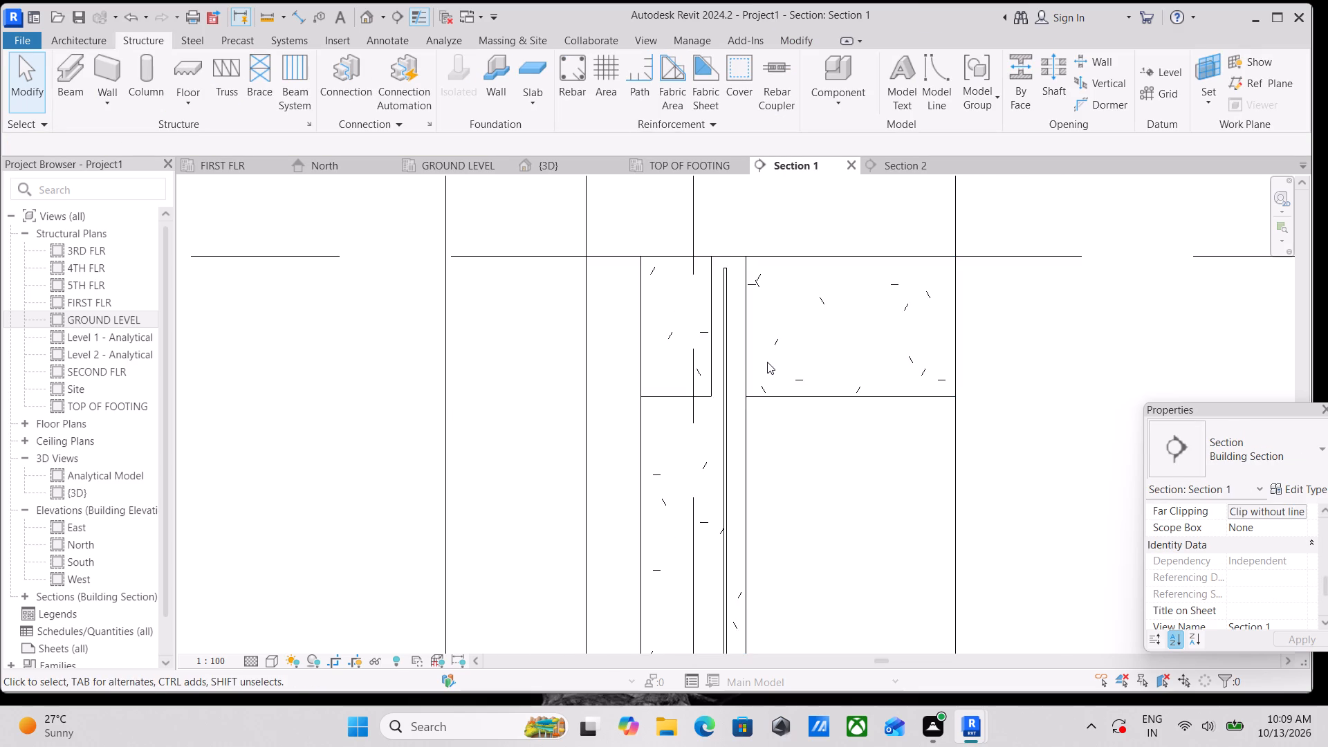
pyautogui.scroll(-1, 767, 362)
pyautogui.keyDown('shift'); pyautogui.moveTo(786, 360); pyautogui.dragTo(735, 435, button='middle'); pyautogui.keyUp('shift')
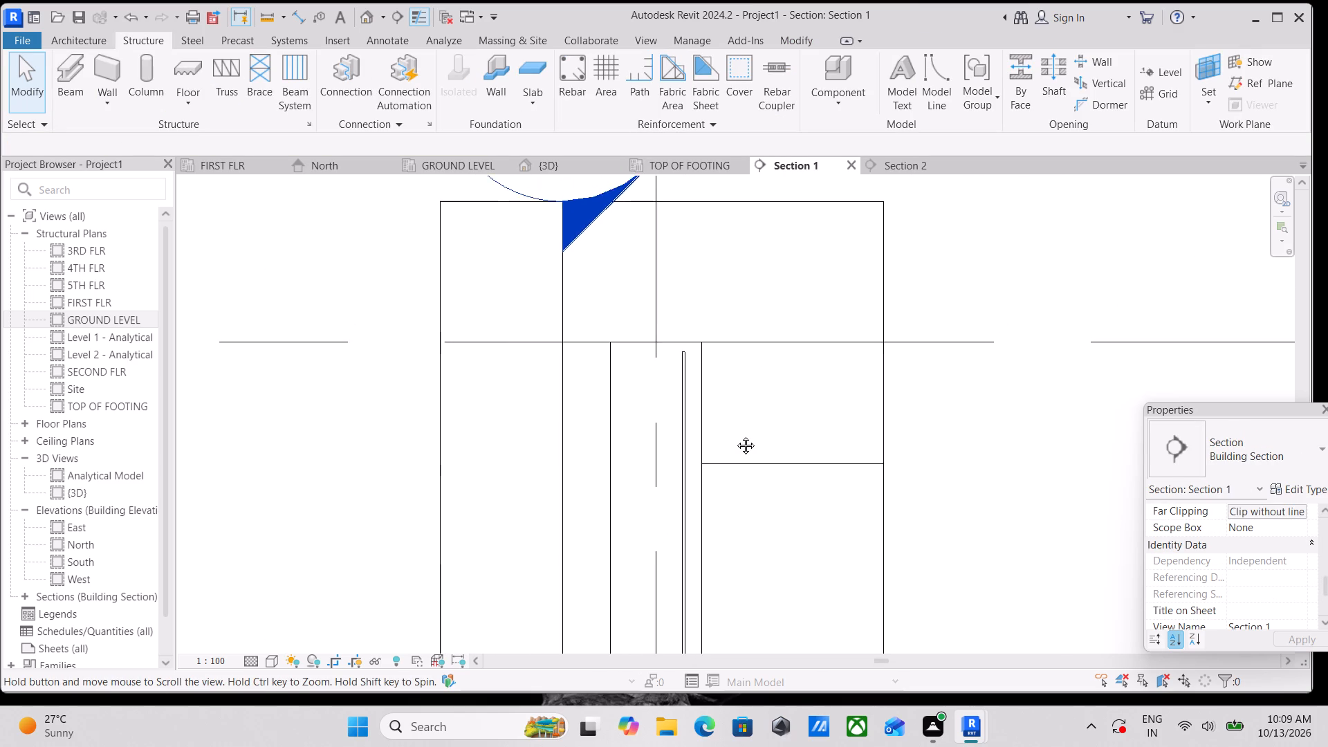
pyautogui.keyDown('shift'); pyautogui.moveTo(735, 435); pyautogui.dragTo(723, 454, button='middle'); pyautogui.keyUp('shift')
pyautogui.scroll(-4, 724, 449)
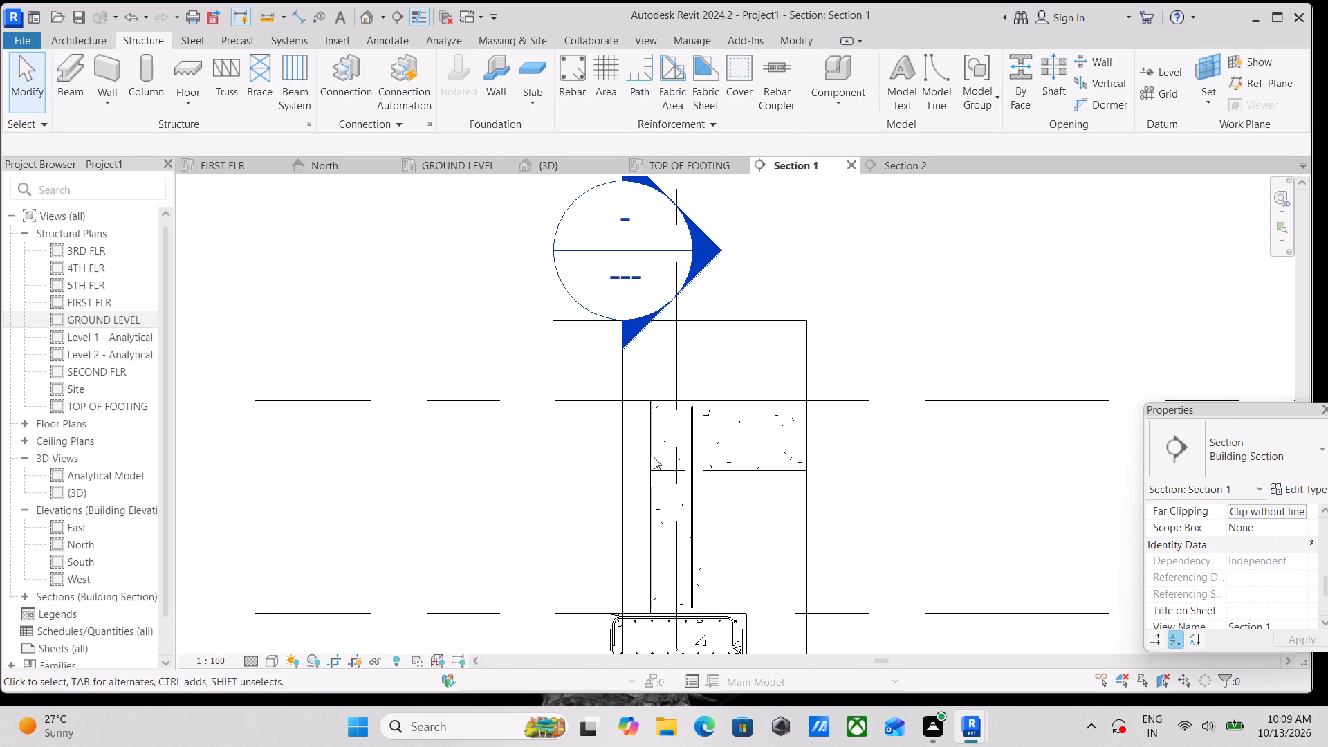
pyautogui.scroll(4, 678, 466)
pyautogui.click(685, 469)
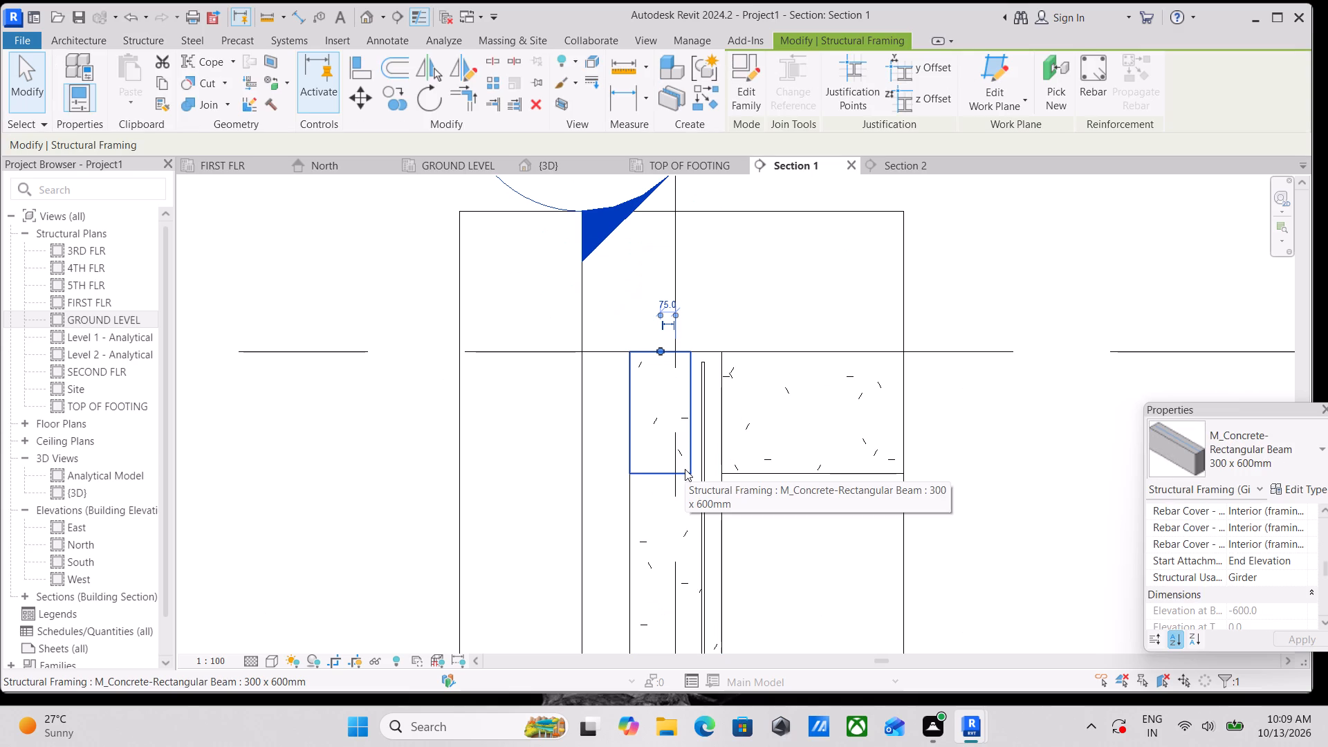
pyautogui.press('Escape')
pyautogui.scroll(1, 685, 469)
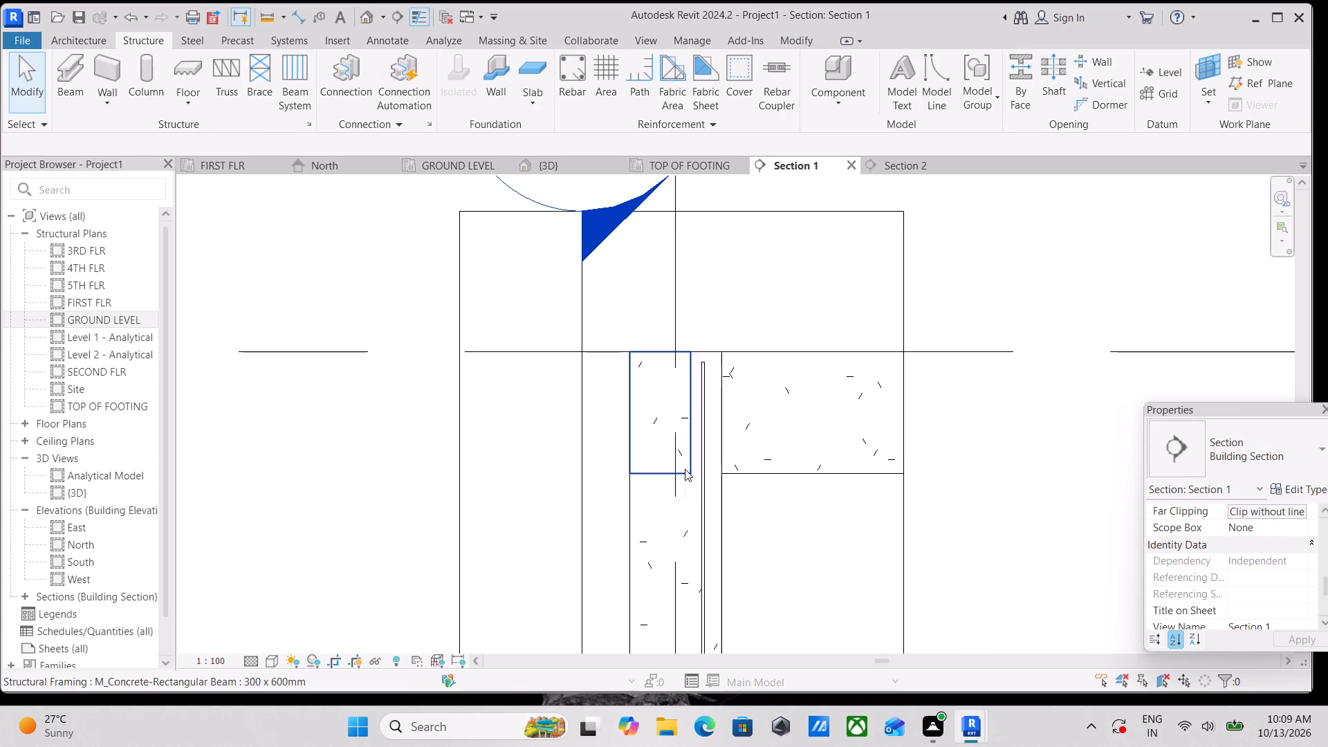
pyautogui.scroll(1, 685, 469)
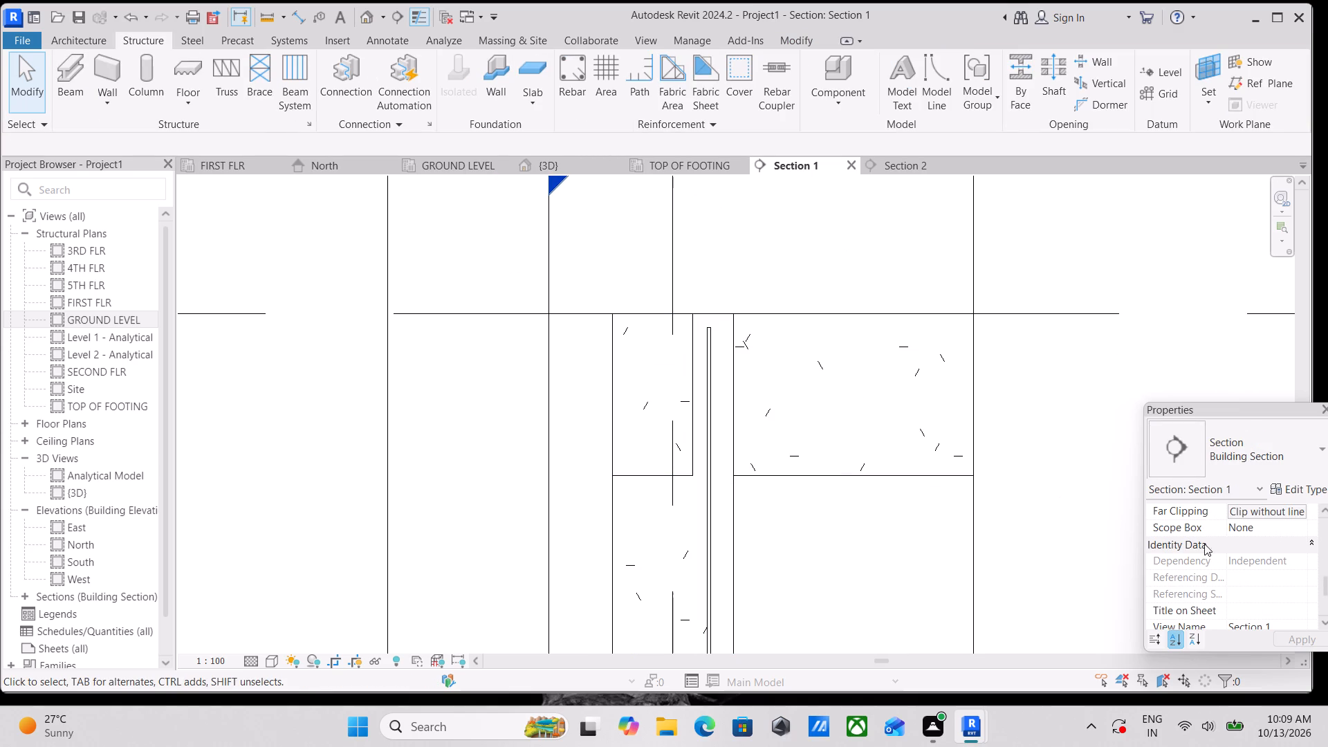
# Set the column's vertical bar to show unobscured in the {3D} view through its view visibility states.
pyautogui.click(714, 552)
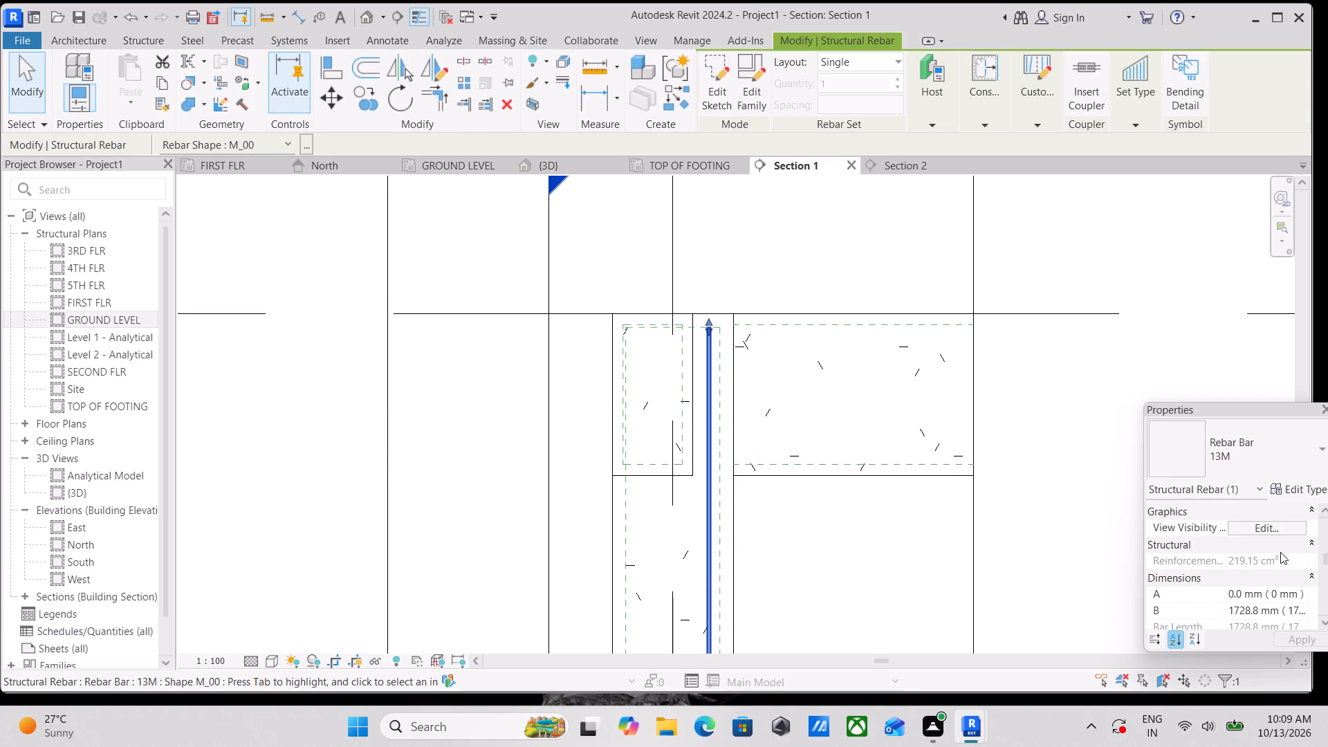
pyautogui.scroll(-1, 1272, 553)
pyautogui.scroll(1, 1248, 544)
pyautogui.click(1266, 528)
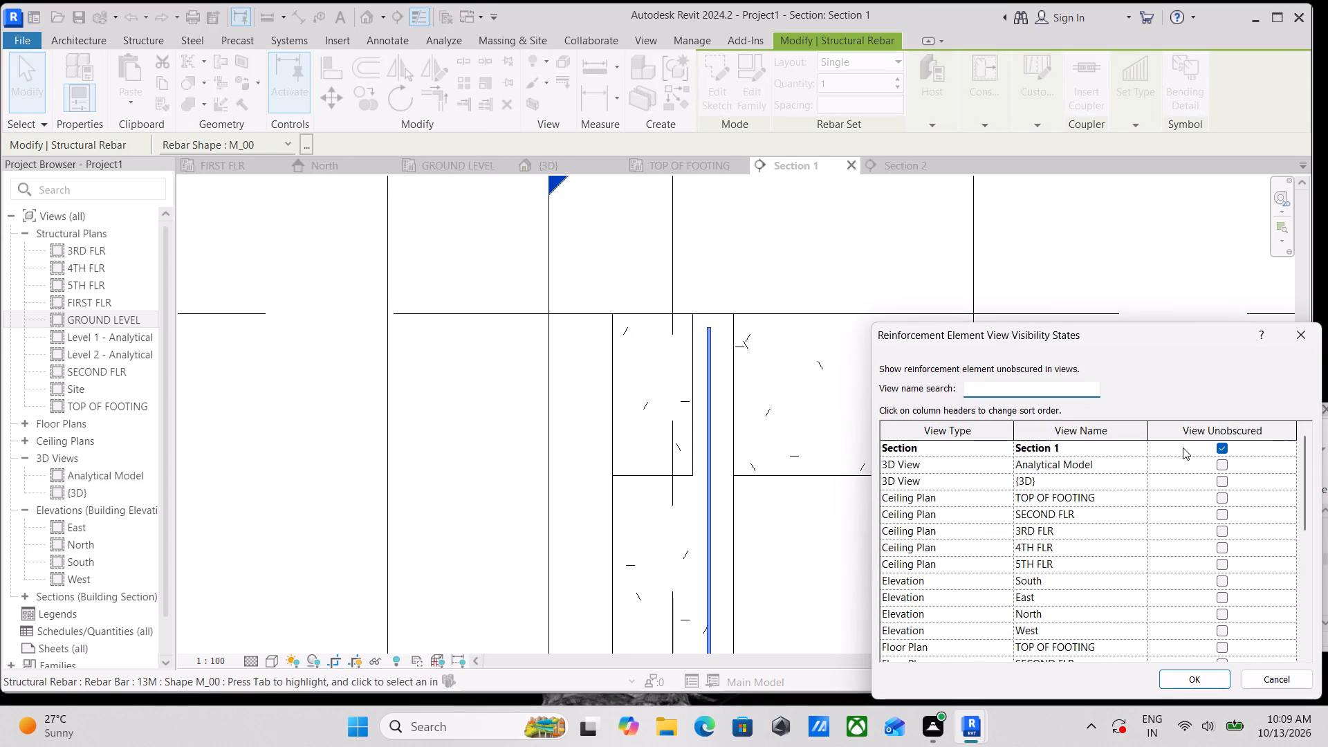
pyautogui.click(1224, 484)
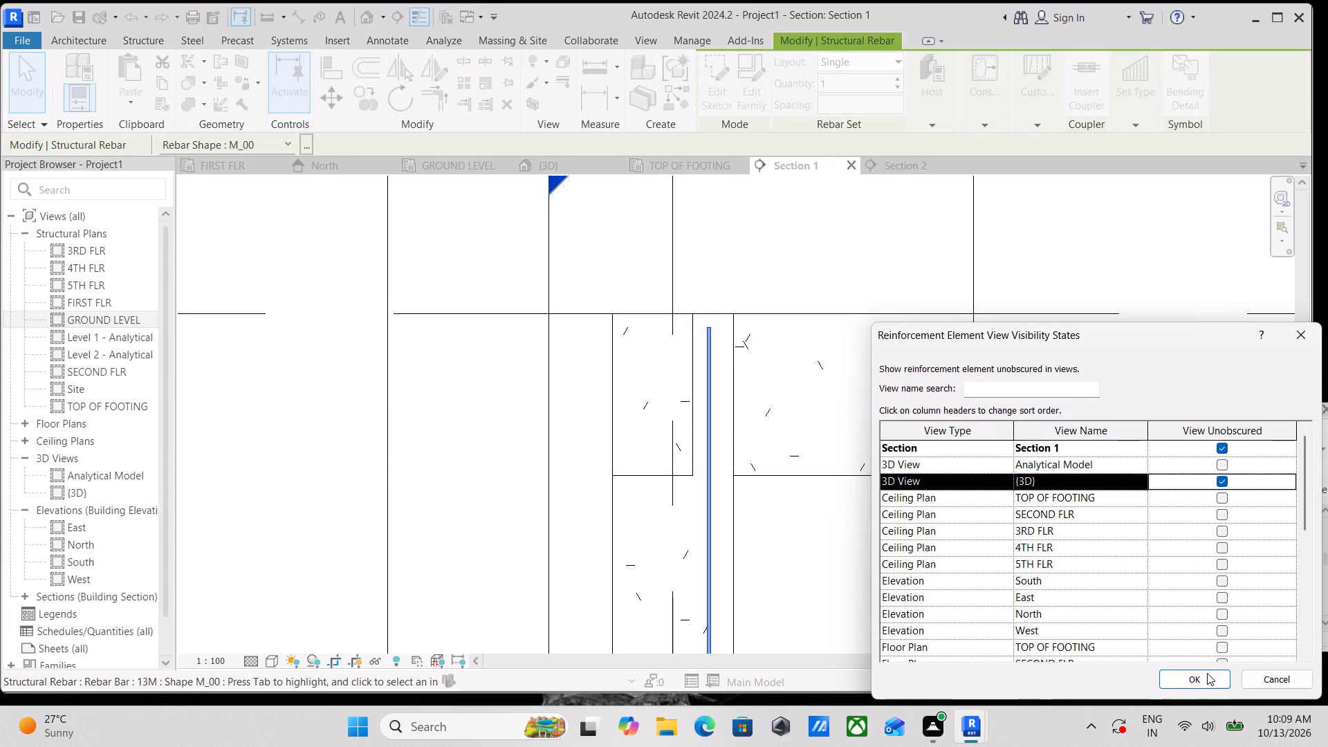
pyautogui.click(1200, 677)
pyautogui.moveTo(818, 469); pyautogui.dragTo(840, 308, button='middle')
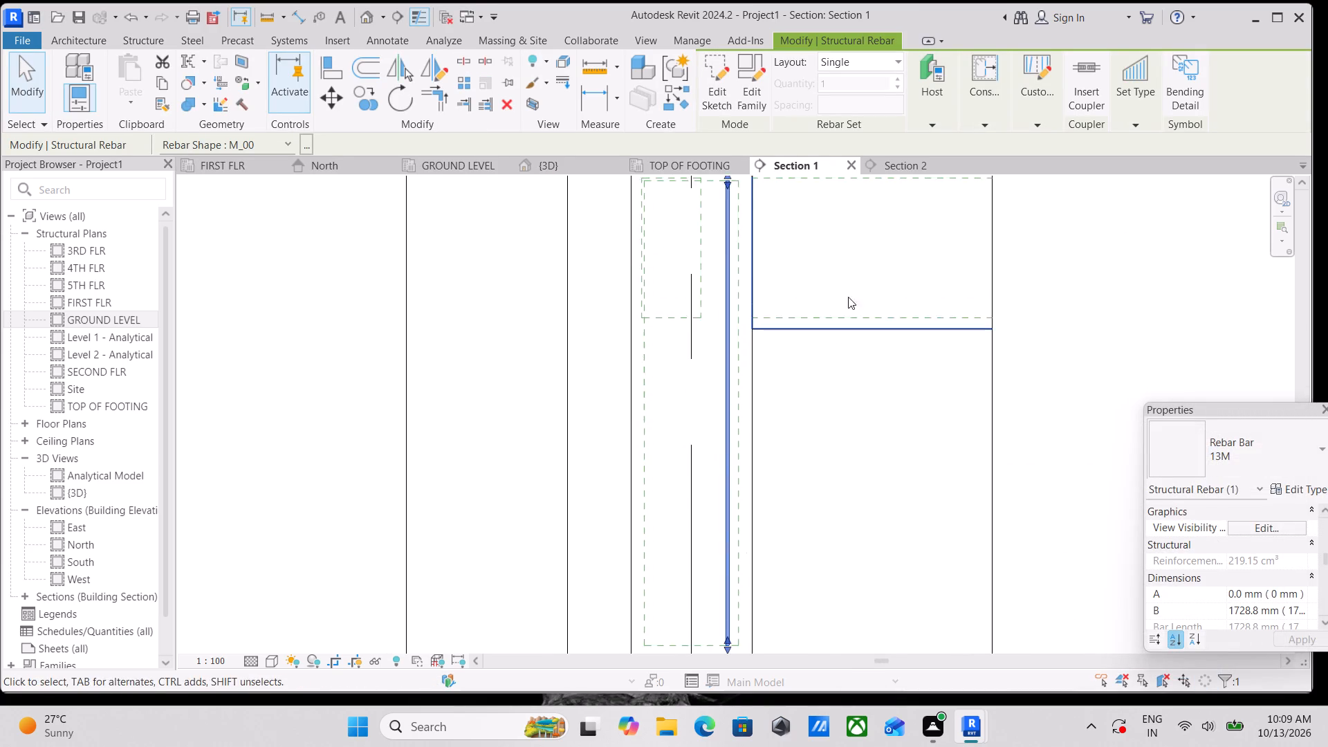
# Place a single 13M tie of shape M_T1 horizontally across the column near its top in Section 1.
pyautogui.scroll(-1, 820, 443)
pyautogui.moveTo(820, 444); pyautogui.dragTo(847, 358, button='middle')
pyautogui.moveTo(828, 376); pyautogui.dragTo(830, 495, button='middle')
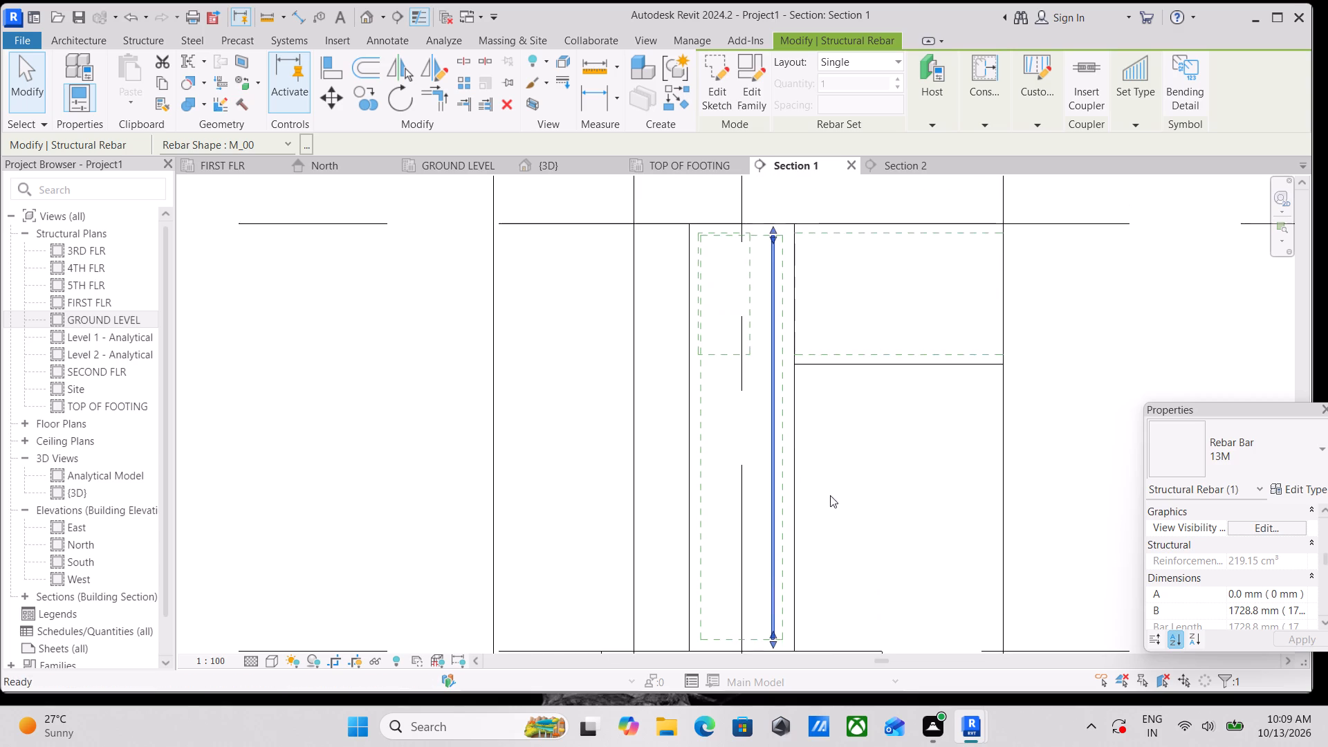
pyautogui.moveTo(838, 443); pyautogui.dragTo(838, 490, button='middle')
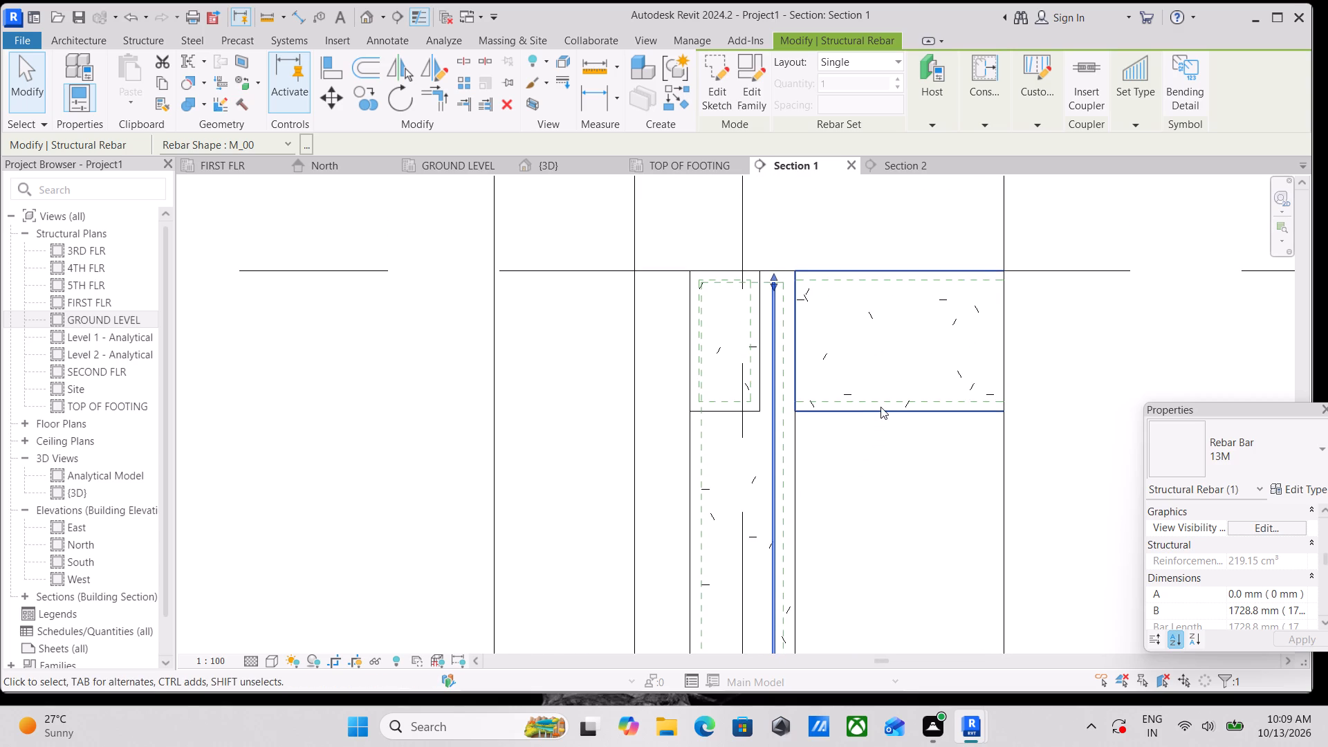
pyautogui.press('Escape')
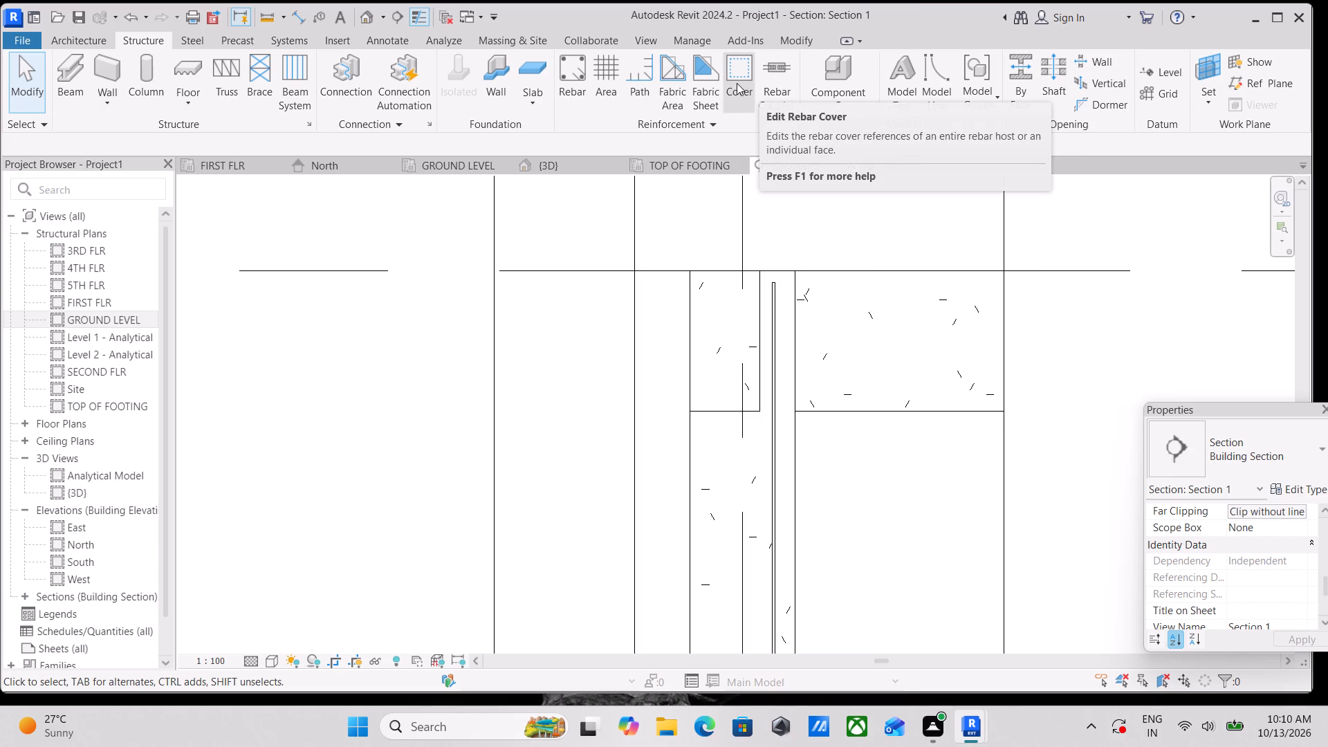
pyautogui.scroll(3, 818, 298)
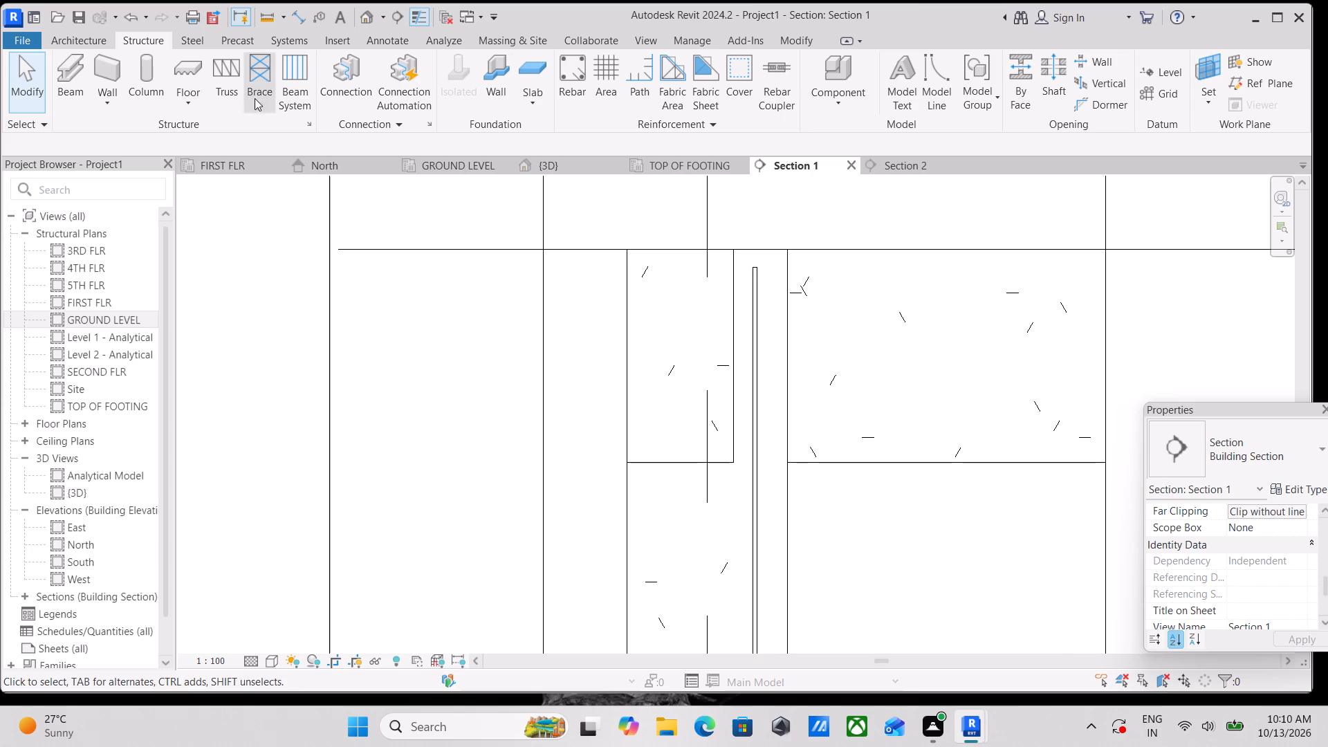
pyautogui.click(575, 87)
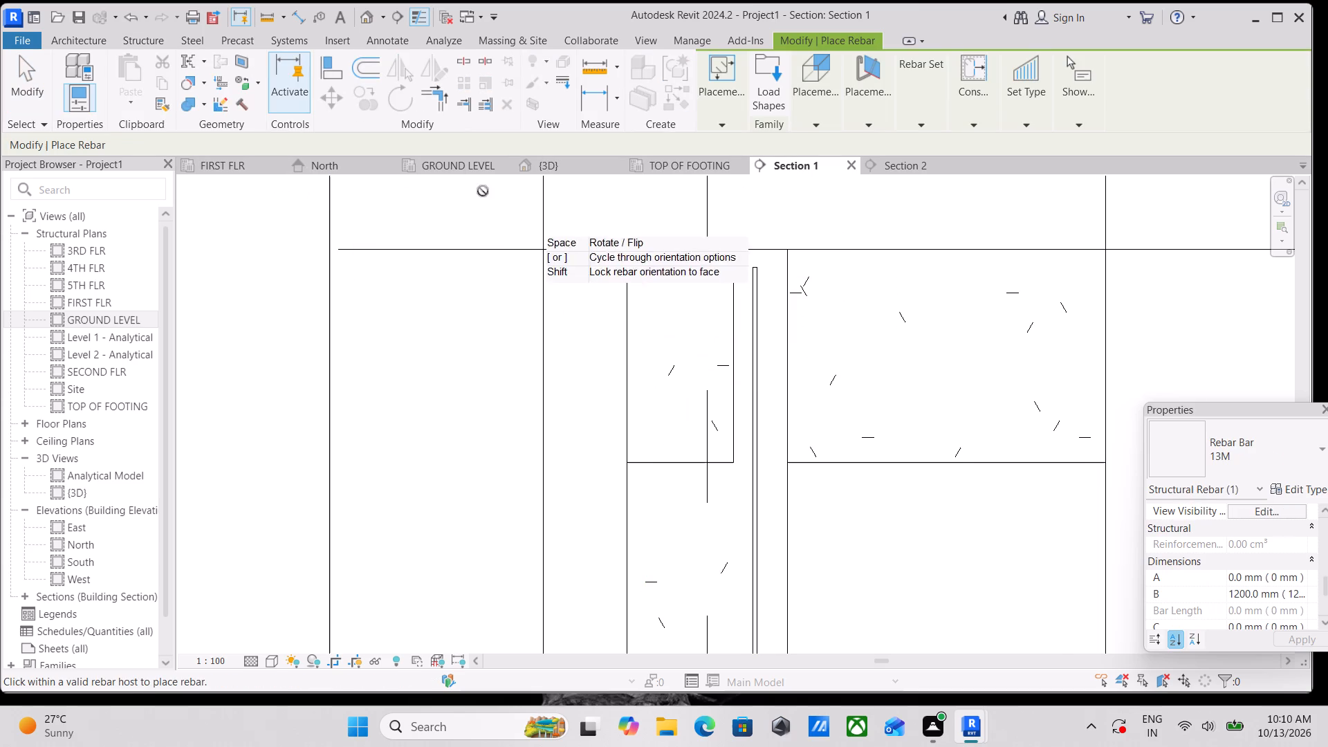
pyautogui.click(256, 138)
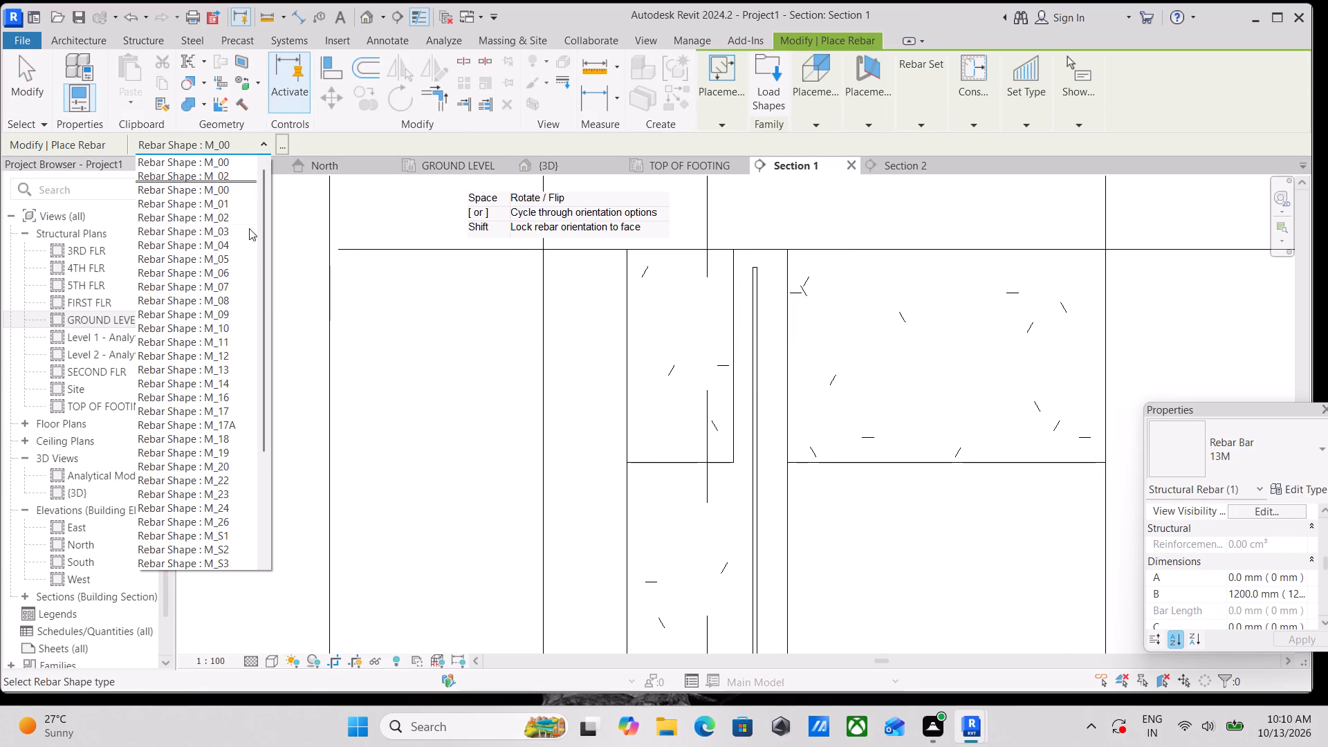
pyautogui.scroll(-5, 223, 451)
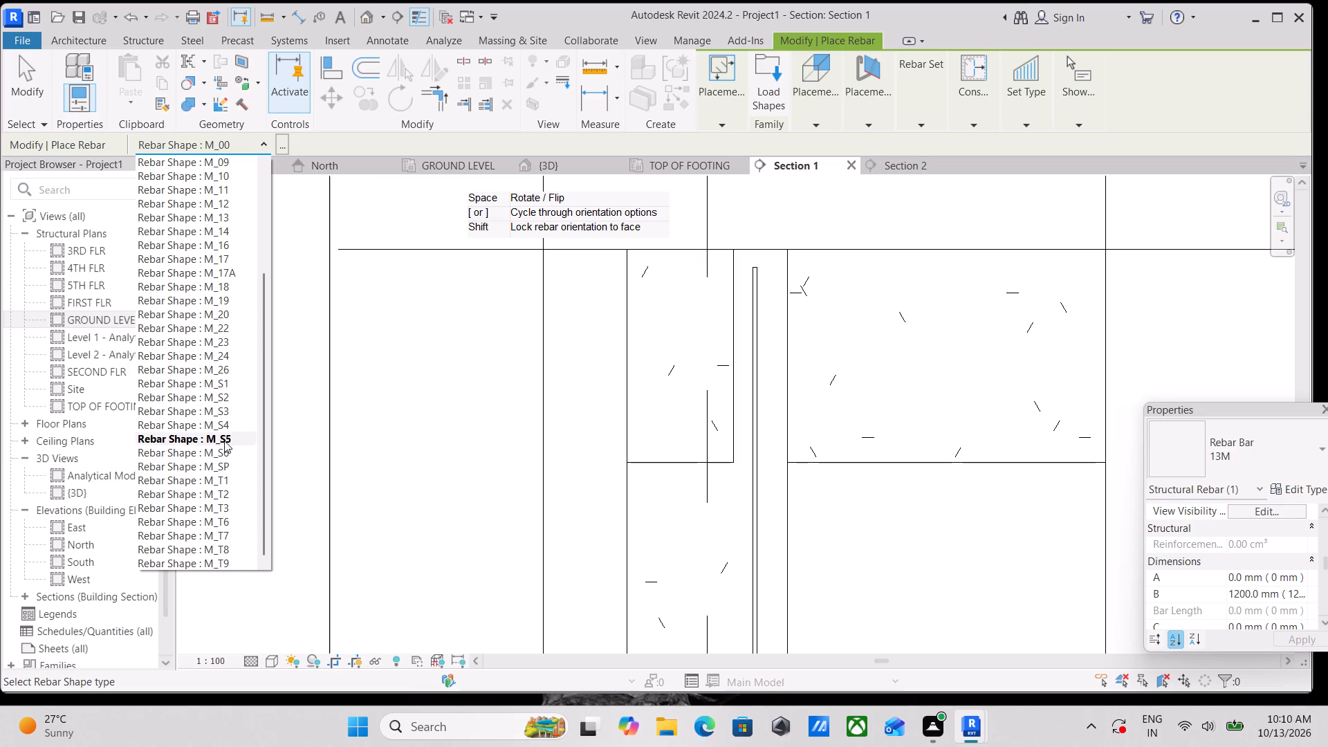
pyautogui.scroll(2, 214, 247)
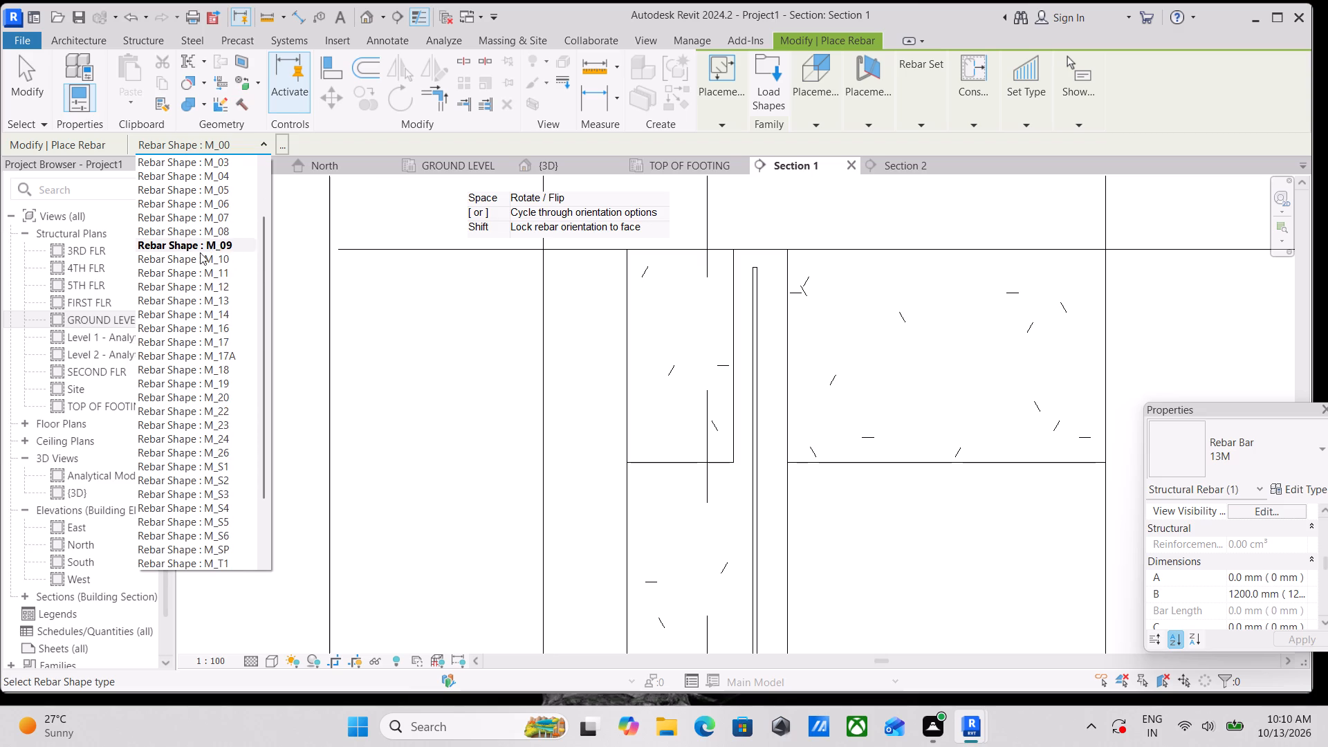
pyautogui.scroll(7, 181, 293)
pyautogui.scroll(-3, 185, 310)
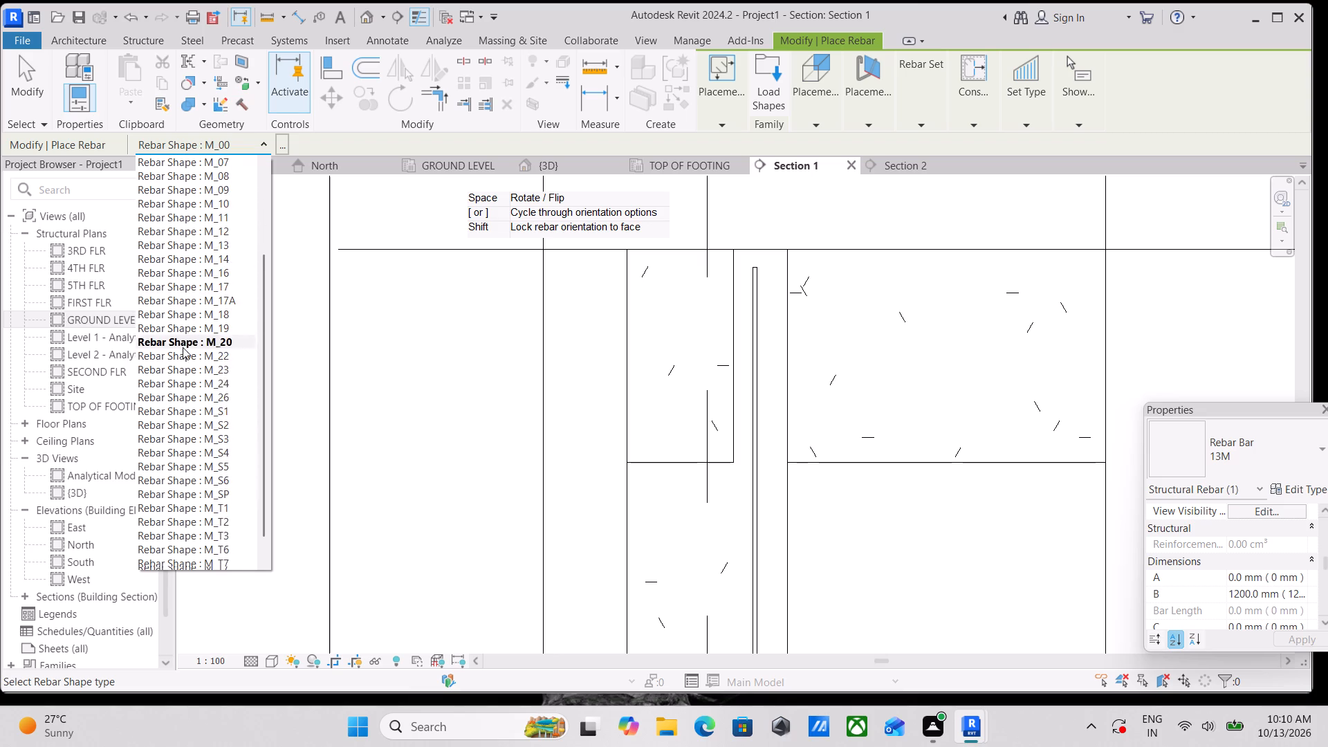
pyautogui.scroll(-5, 191, 385)
pyautogui.scroll(5, 214, 531)
pyautogui.scroll(3, 216, 448)
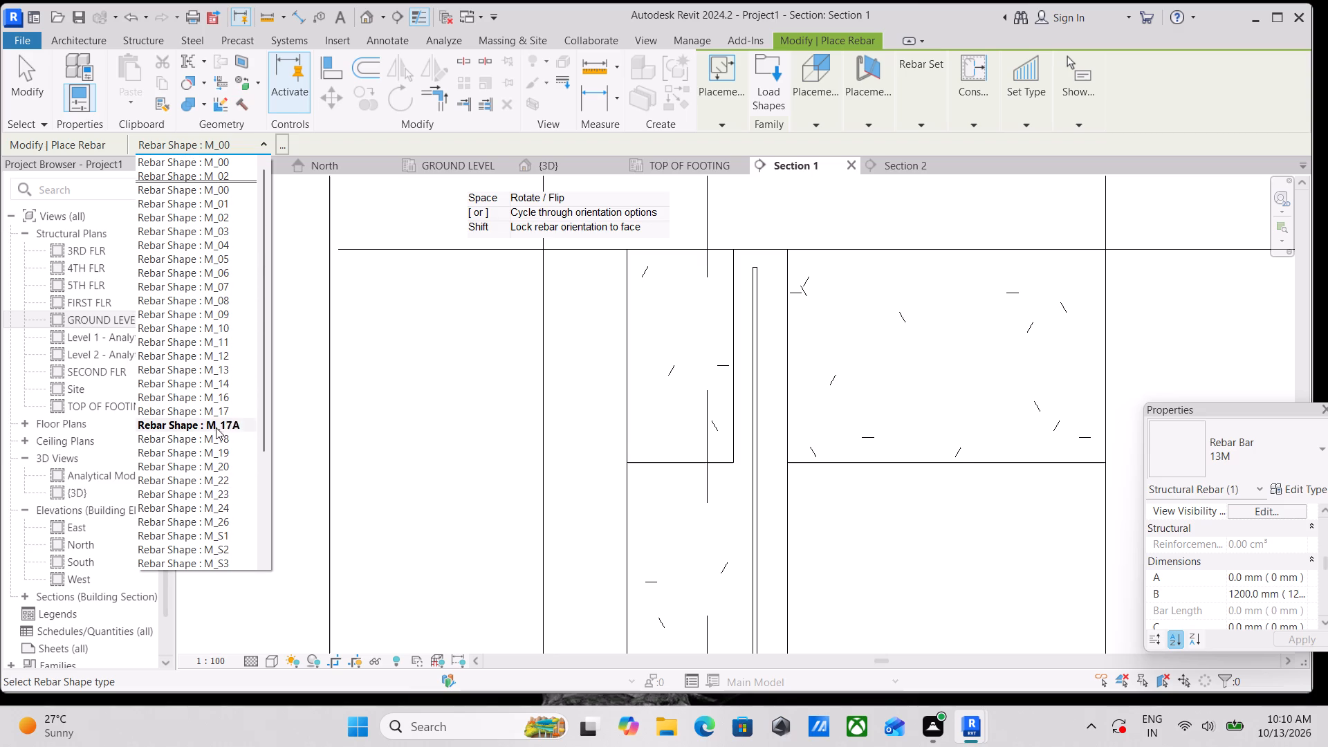
pyautogui.scroll(3, 199, 338)
pyautogui.scroll(3, 230, 242)
pyautogui.scroll(-2, 205, 249)
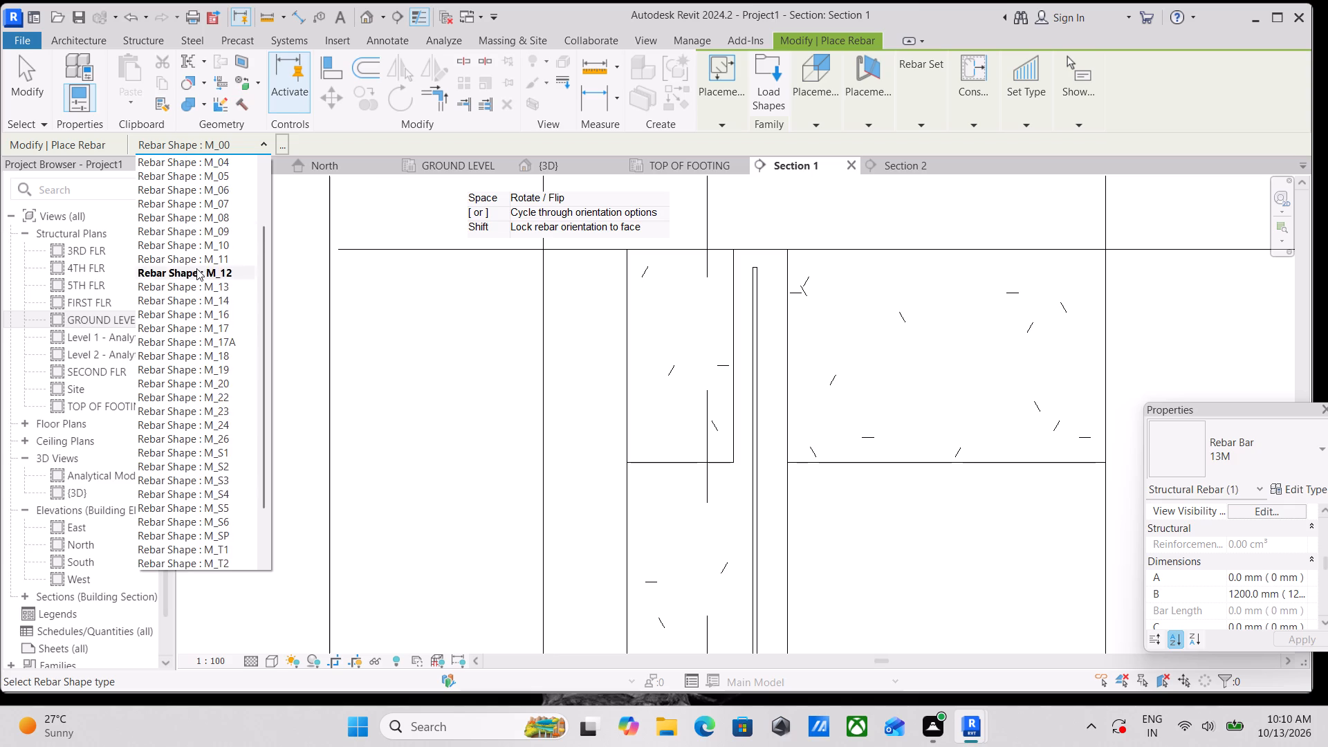
pyautogui.scroll(-4, 183, 320)
pyautogui.scroll(-2, 184, 489)
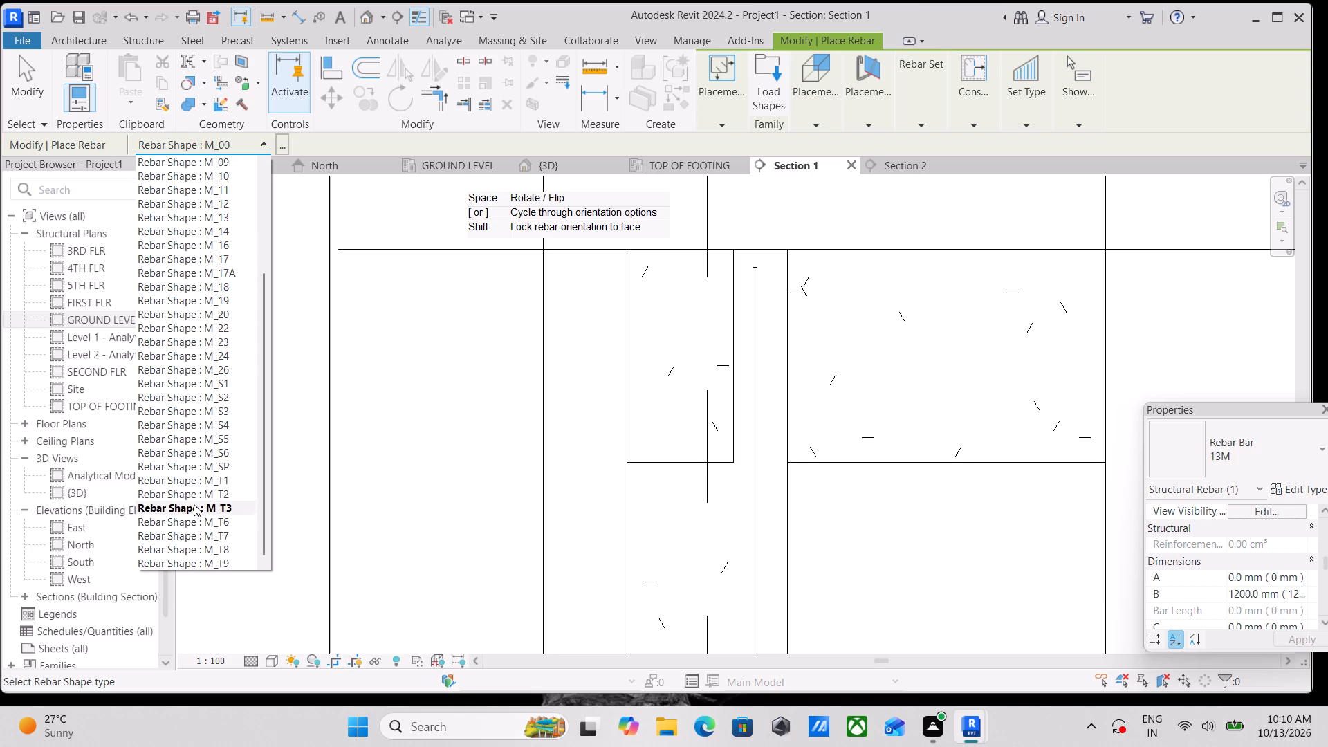
pyautogui.click(219, 483)
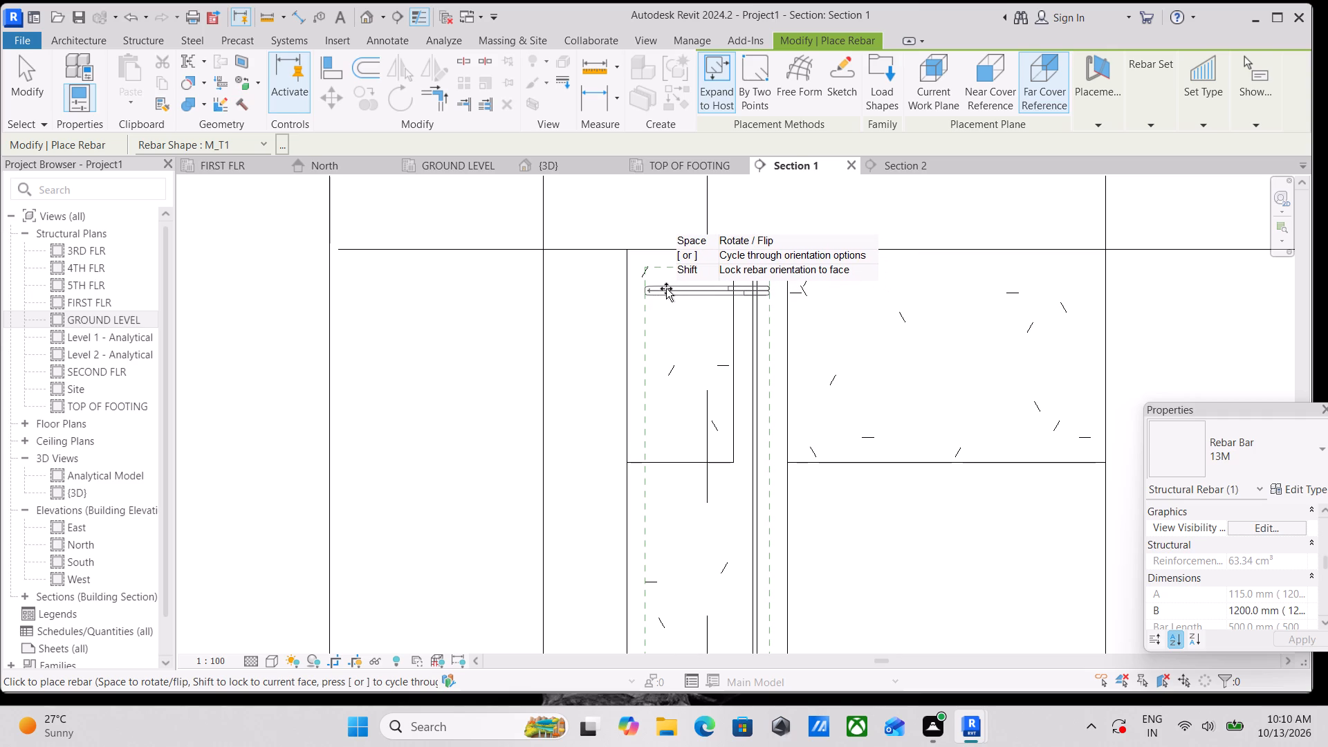
pyautogui.click(664, 290)
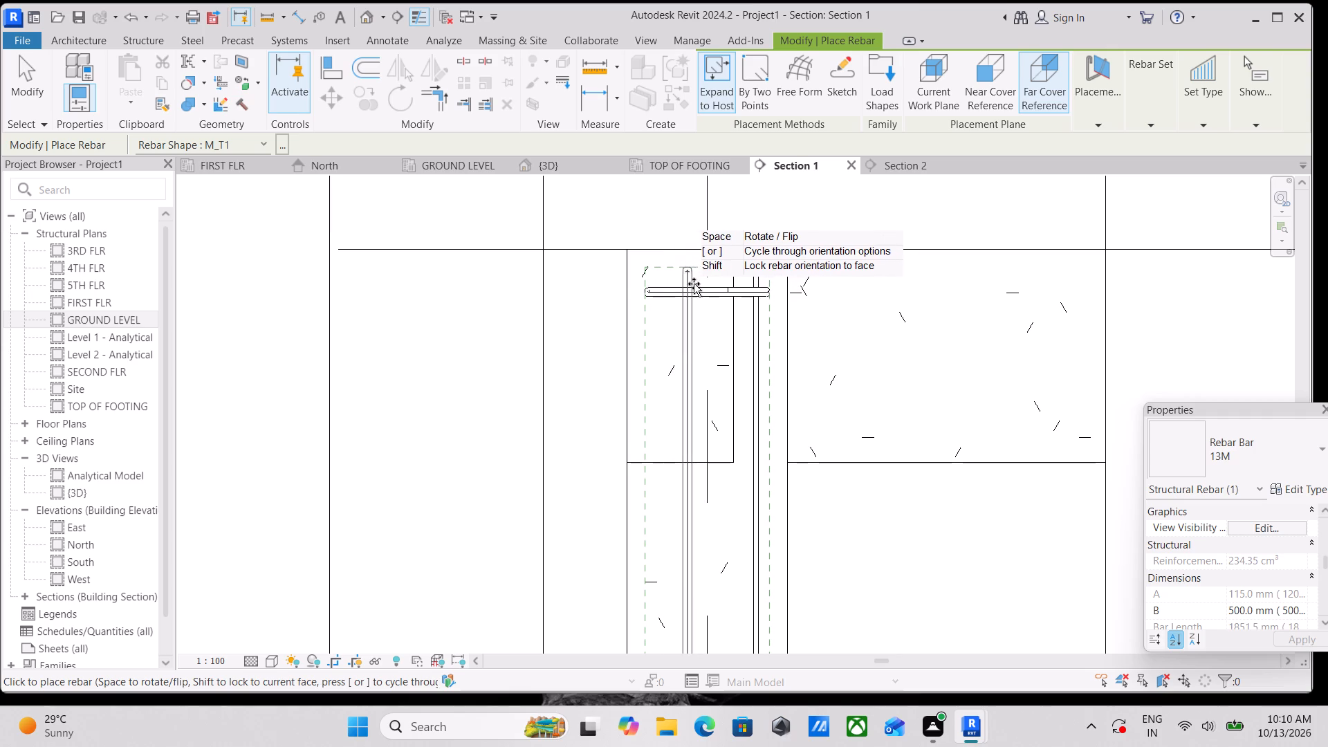
pyautogui.scroll(3, 697, 284)
pyautogui.press('Escape')
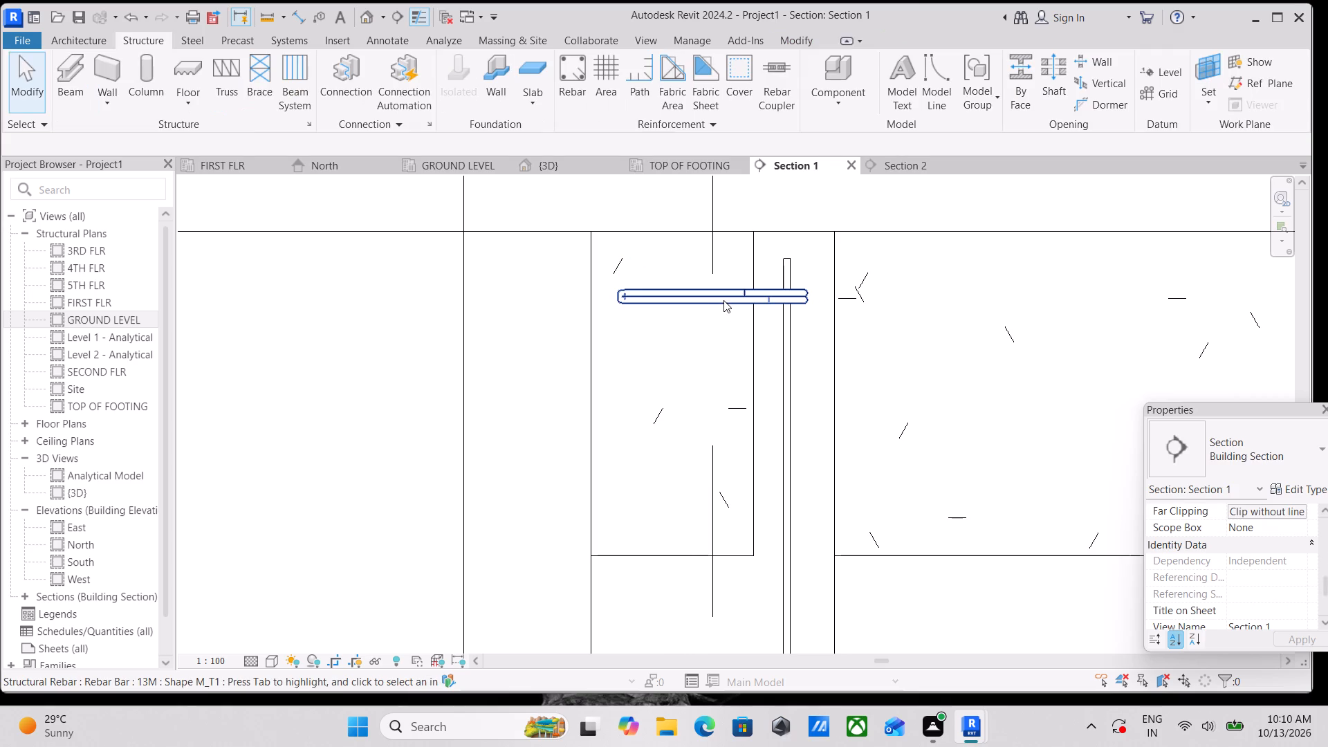
# Set the column's M_T1 tie to show unobscured in the {3D} view through its view visibility states.
pyautogui.click(723, 300)
pyautogui.scroll(-2, 1278, 491)
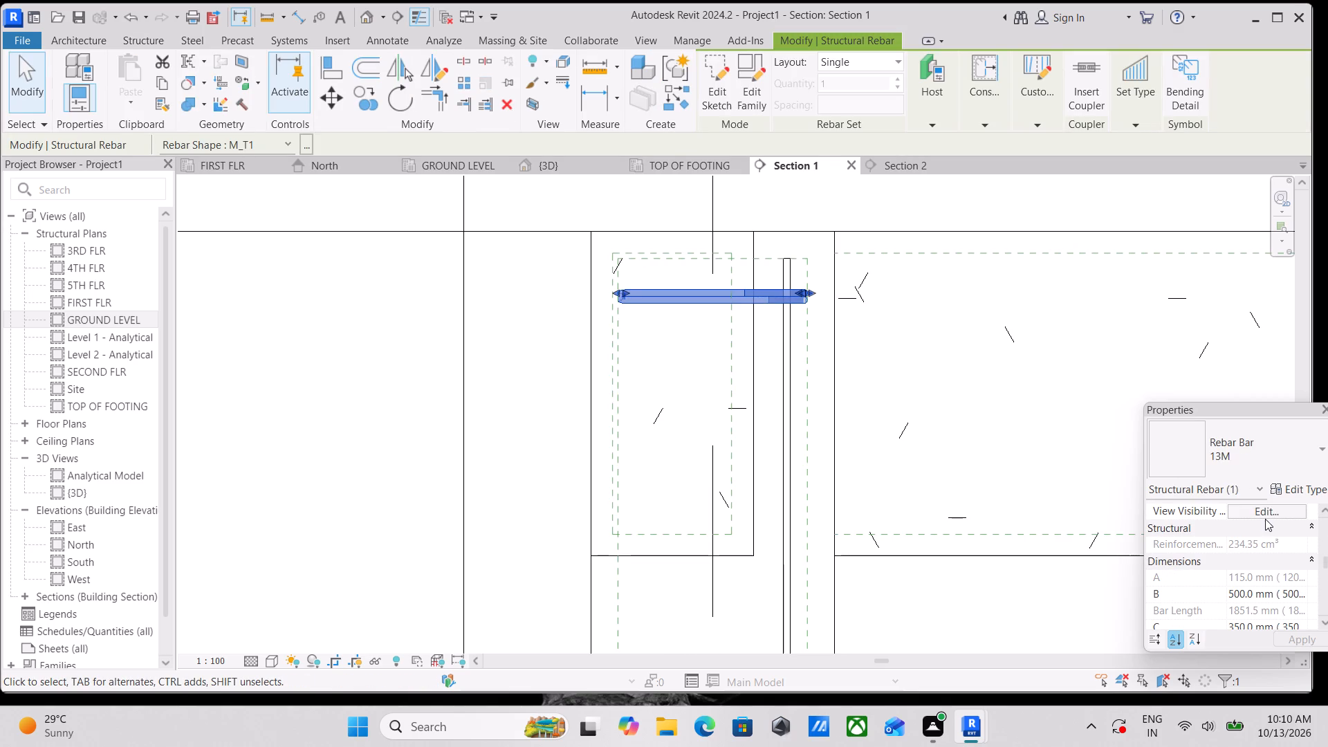
pyautogui.click(1265, 511)
pyautogui.click(1226, 488)
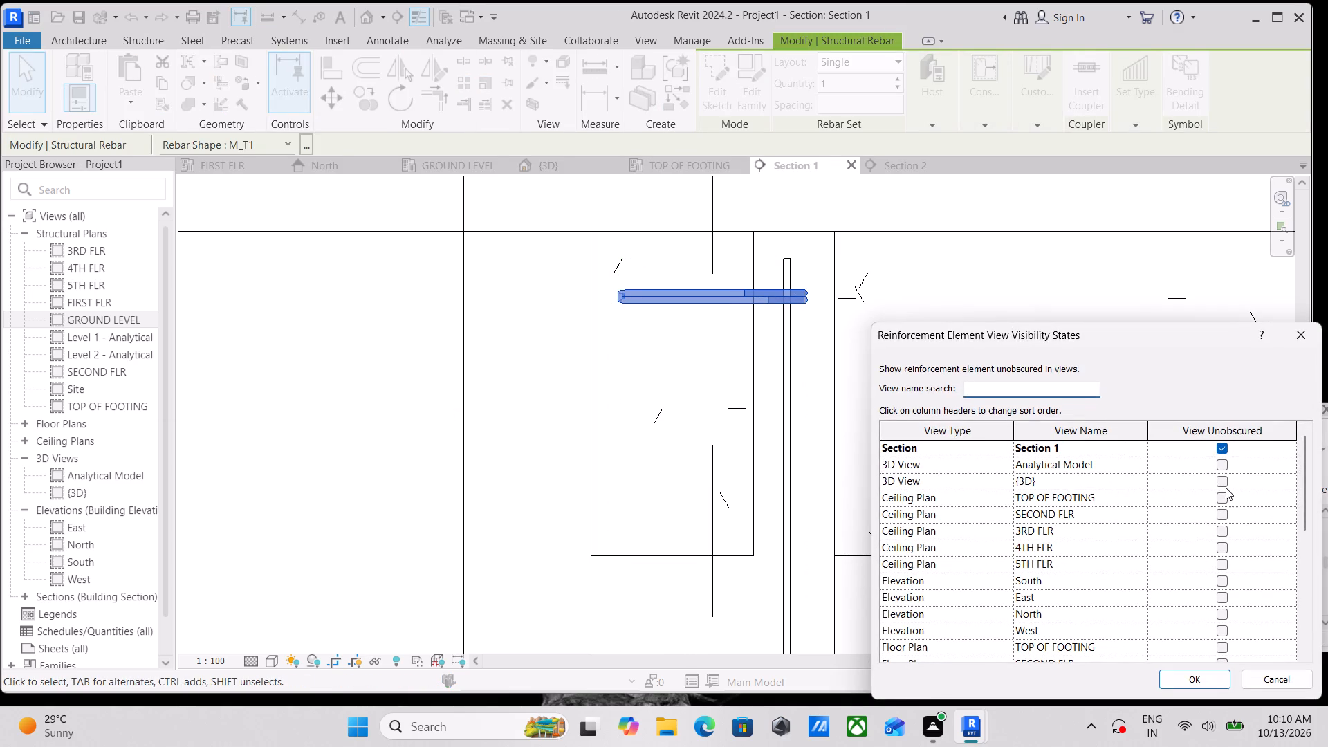
pyautogui.click(1225, 481)
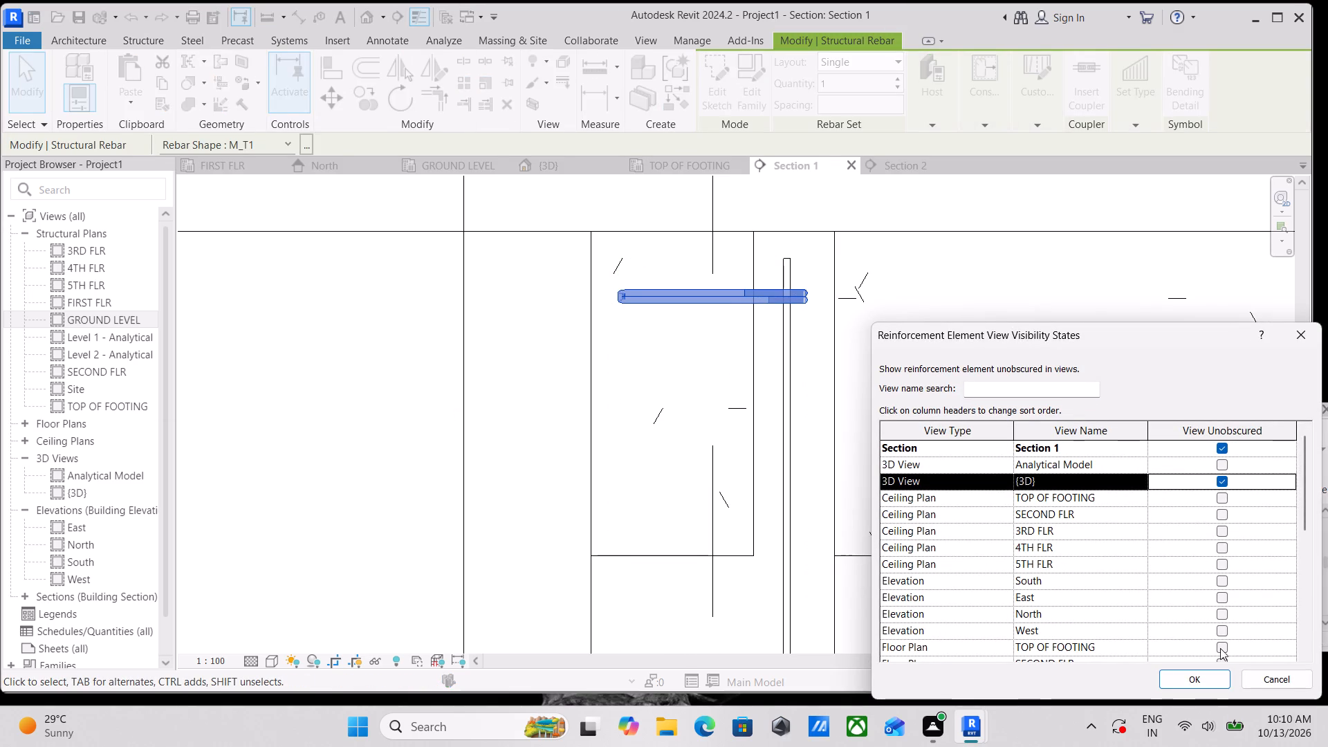
pyautogui.click(1203, 677)
# Edit the vertical column bar's sketch in the East elevation, drawing a horizontal leg about 536 mm long near the bottom of the footing.
pyautogui.moveTo(903, 362); pyautogui.dragTo(829, 425, button='middle')
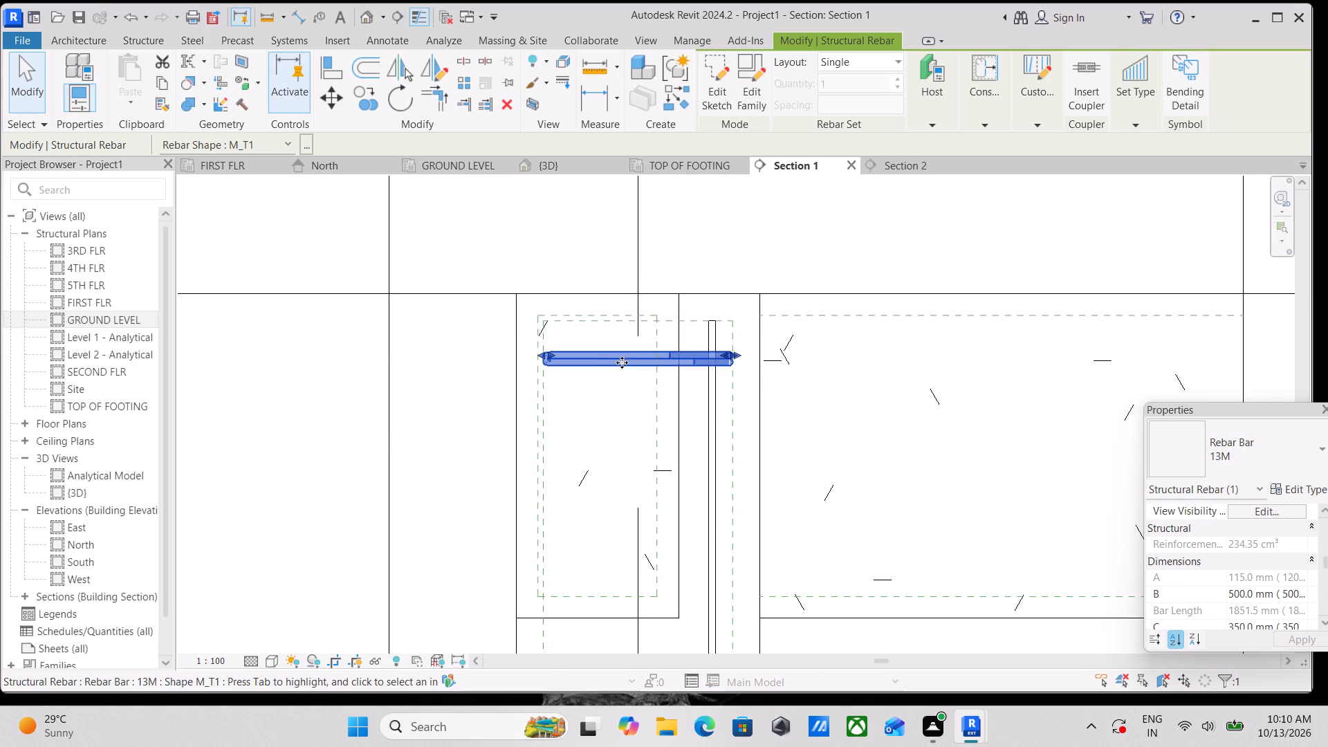
pyautogui.scroll(2, 613, 369)
pyautogui.doubleClick(749, 435)
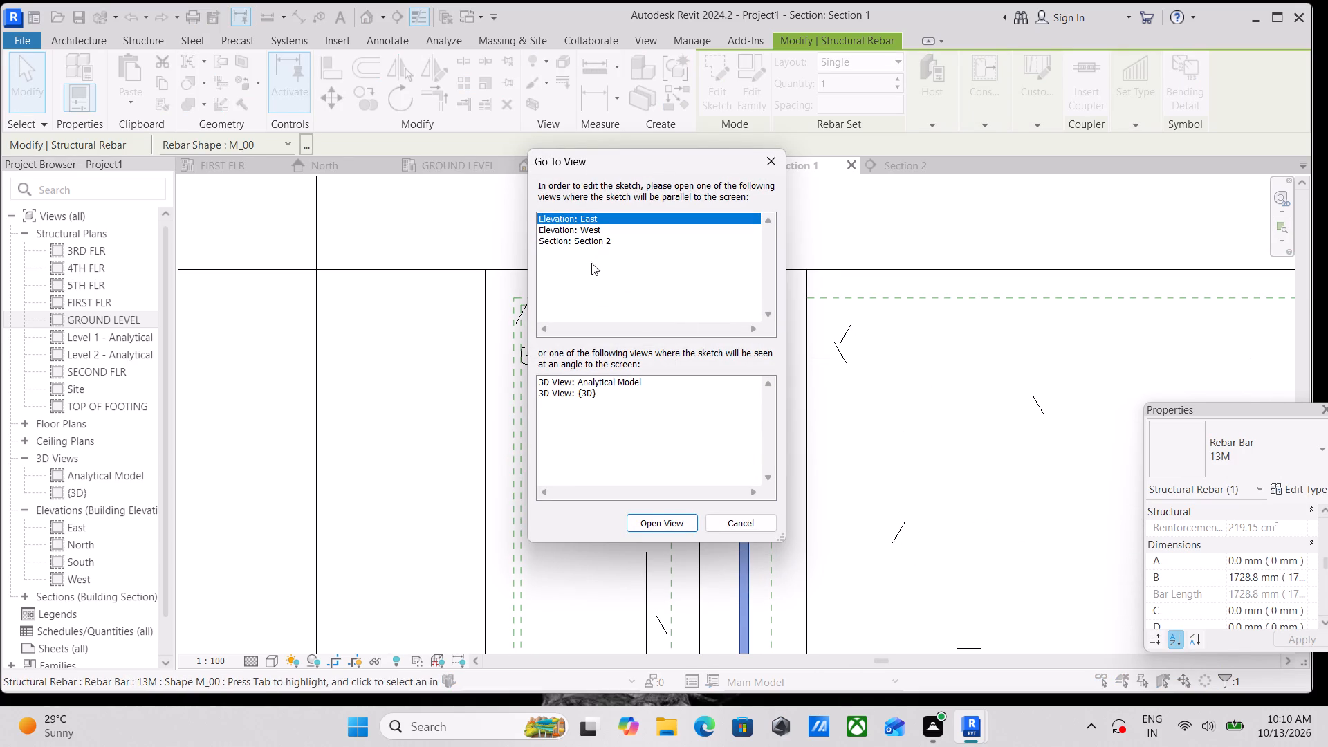
pyautogui.click(675, 524)
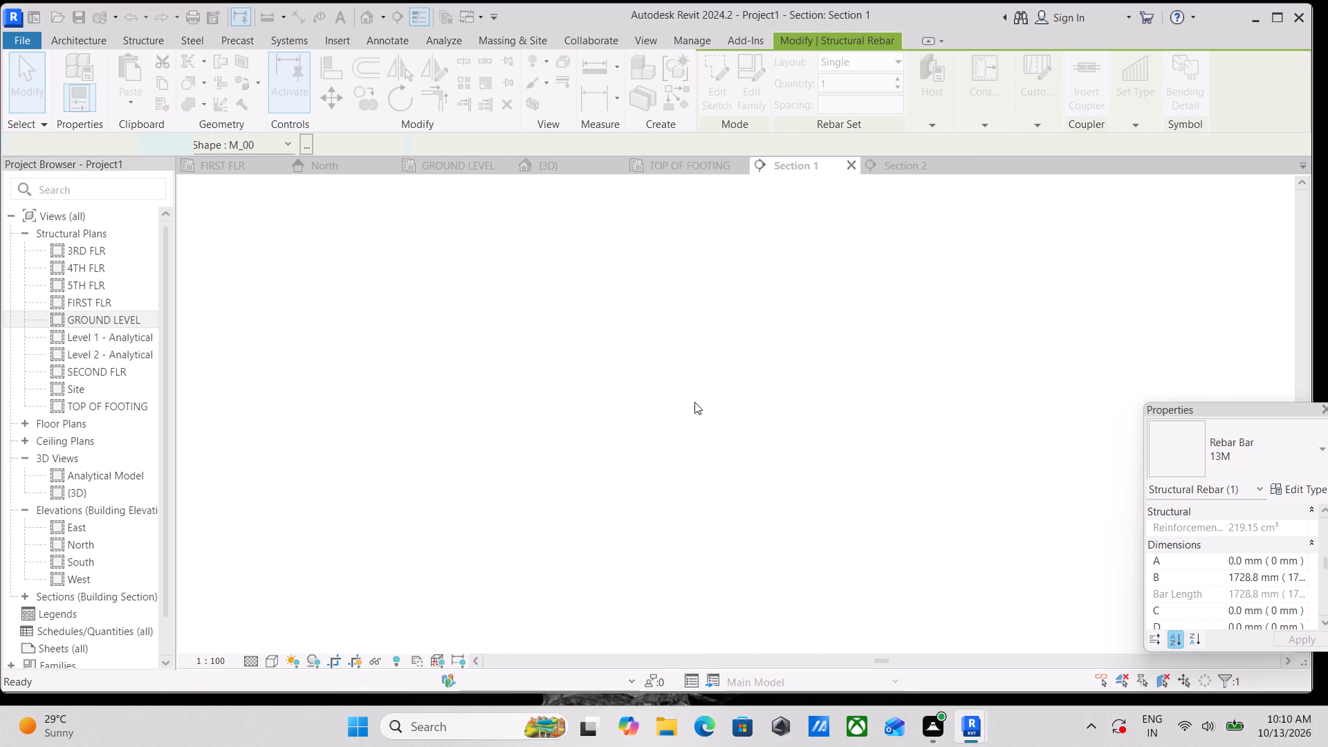
pyautogui.scroll(14, 600, 594)
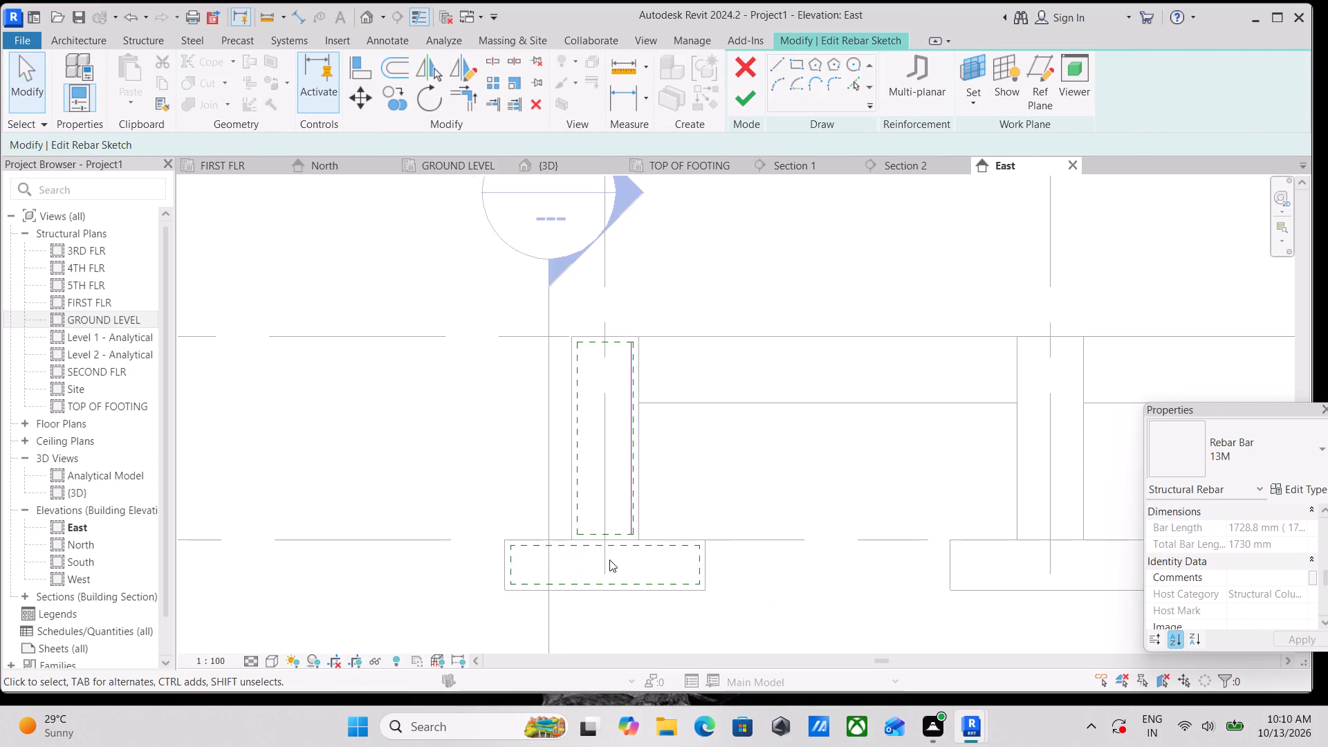
pyautogui.scroll(7, 609, 560)
pyautogui.moveTo(663, 532); pyautogui.dragTo(665, 594, button='middle')
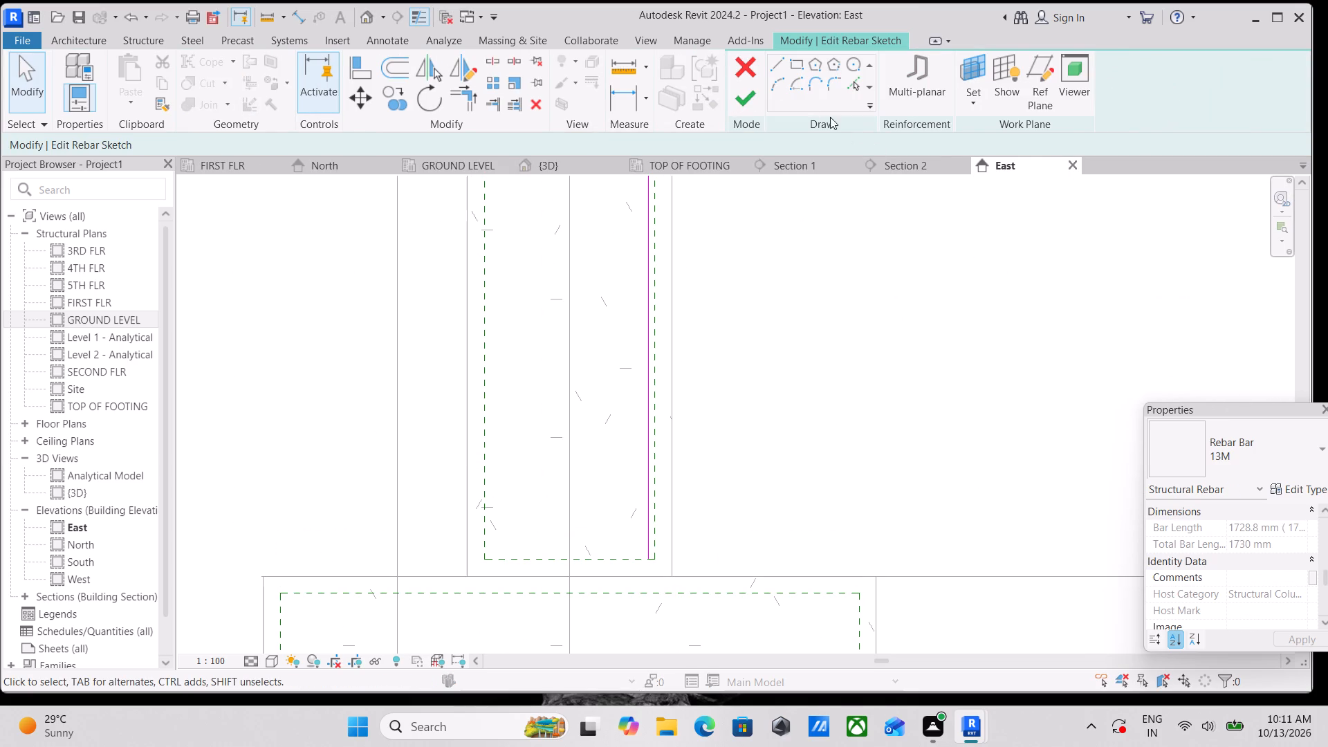
pyautogui.click(776, 71)
pyautogui.scroll(-1, 785, 434)
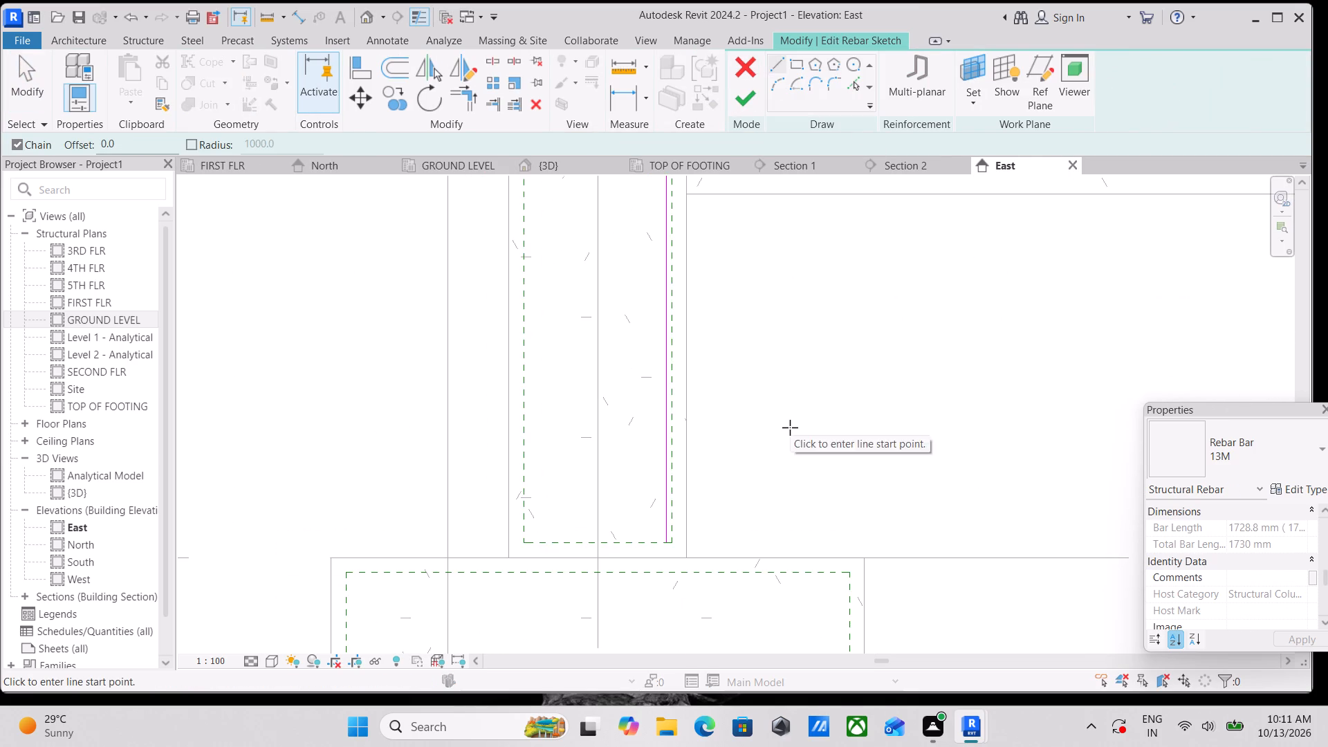
pyautogui.moveTo(794, 410); pyautogui.dragTo(829, 305, button='middle')
pyautogui.scroll(-1, 830, 303)
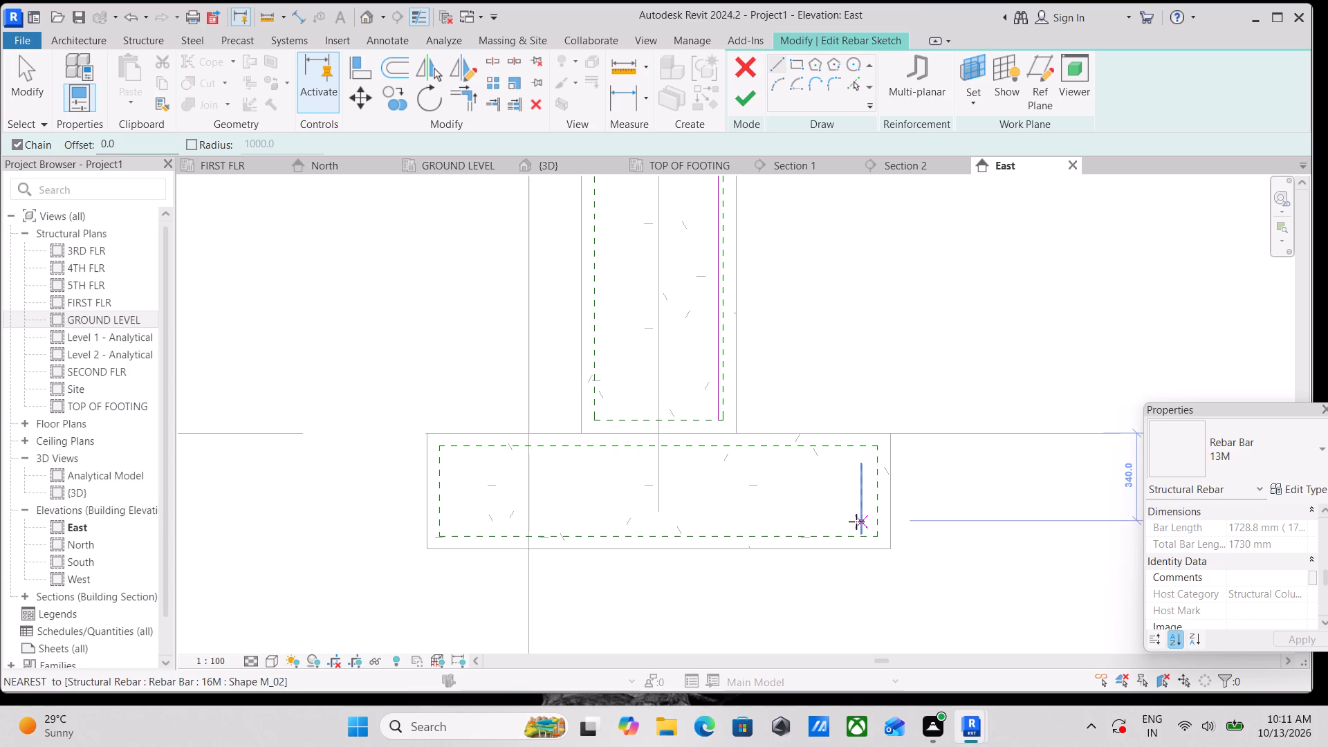
pyautogui.click(860, 521)
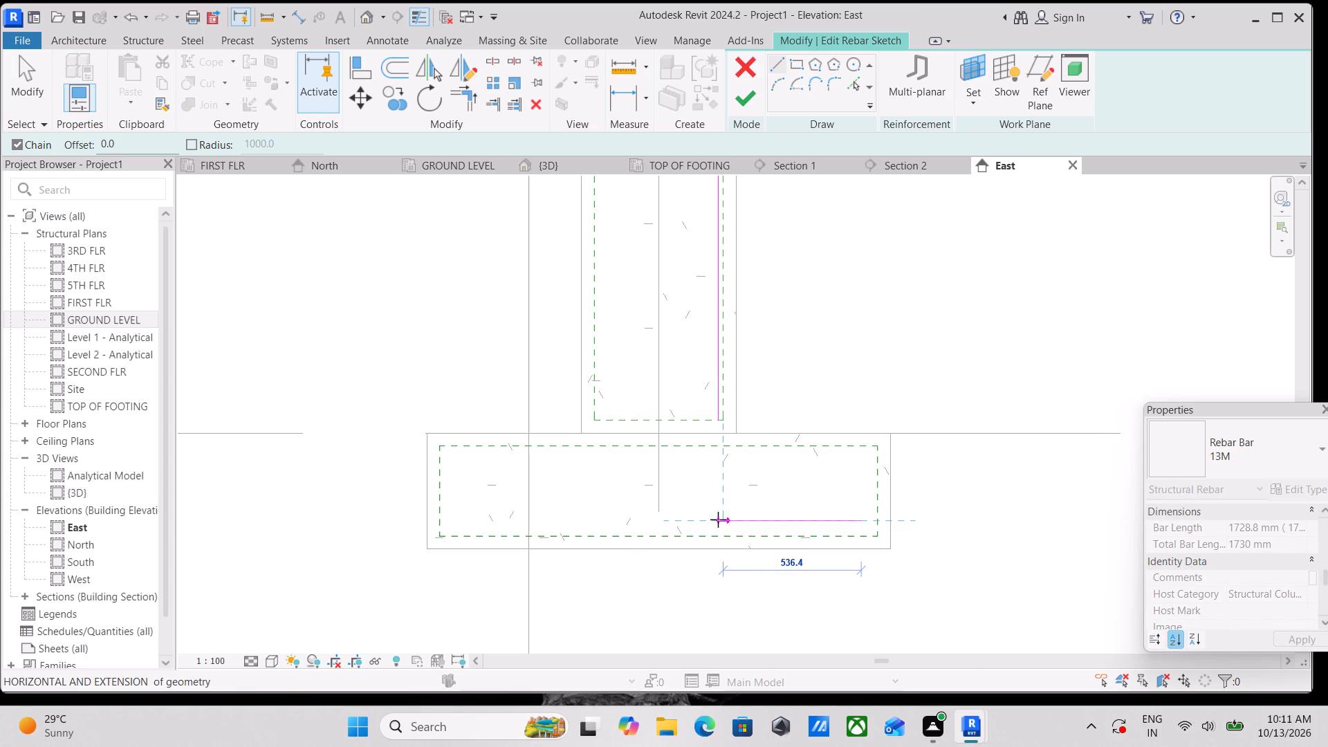
pyautogui.click(718, 519)
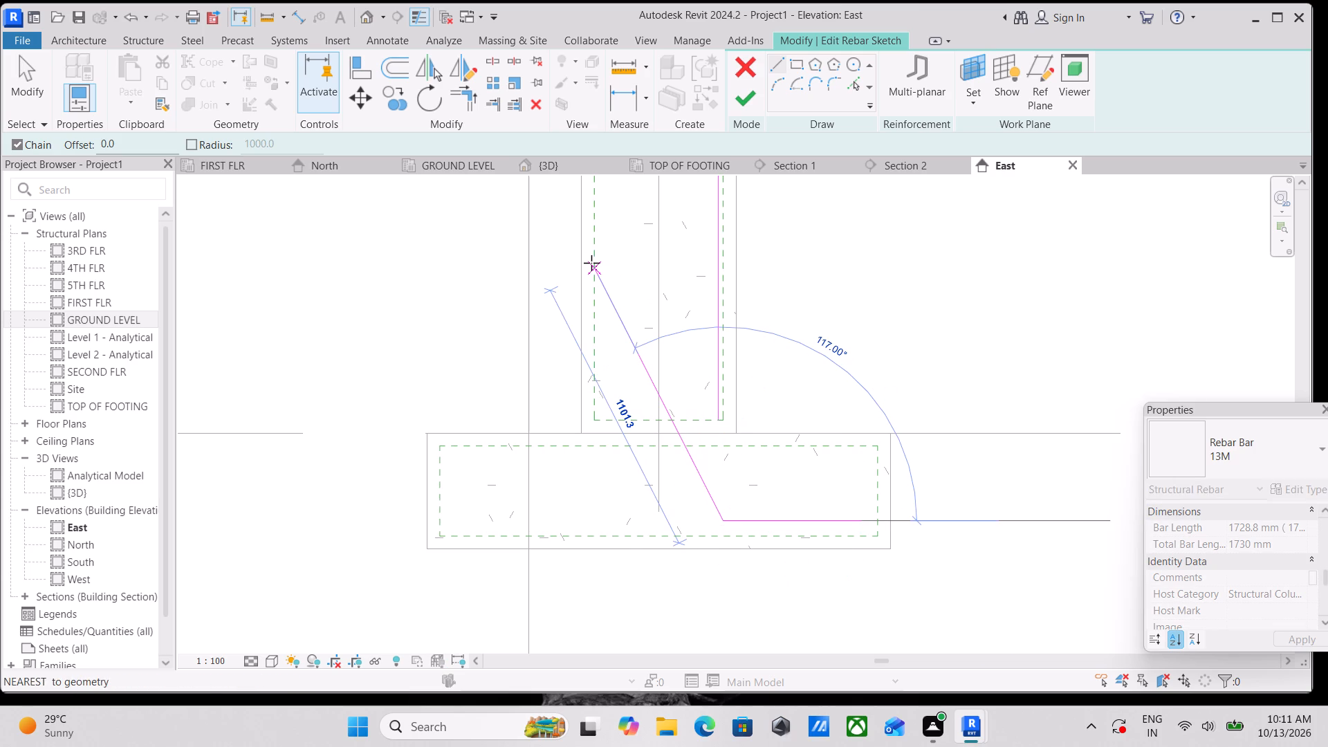
# Extend the vertical bar line to meet the horizontal leg at a corner with Trim/Extend and finish the rebar sketch.
pyautogui.write('TR')
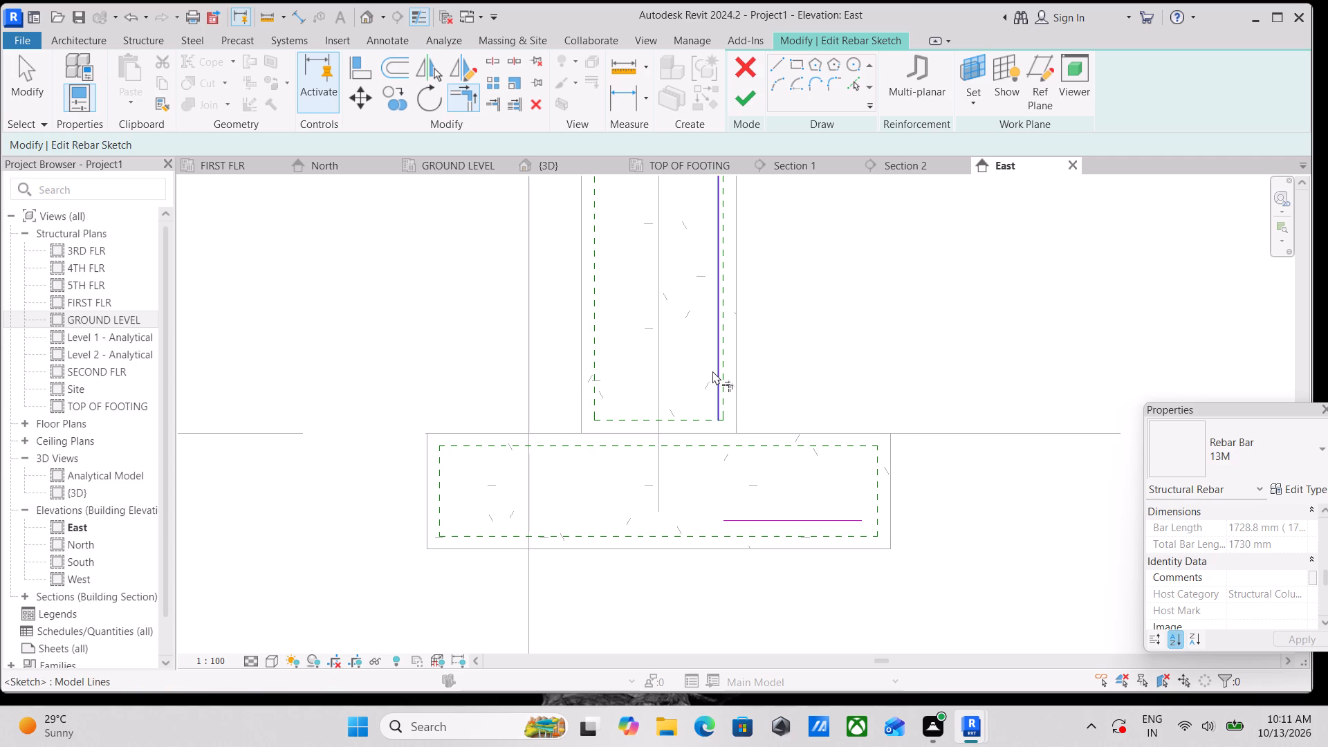
pyautogui.click(714, 373)
pyautogui.click(759, 518)
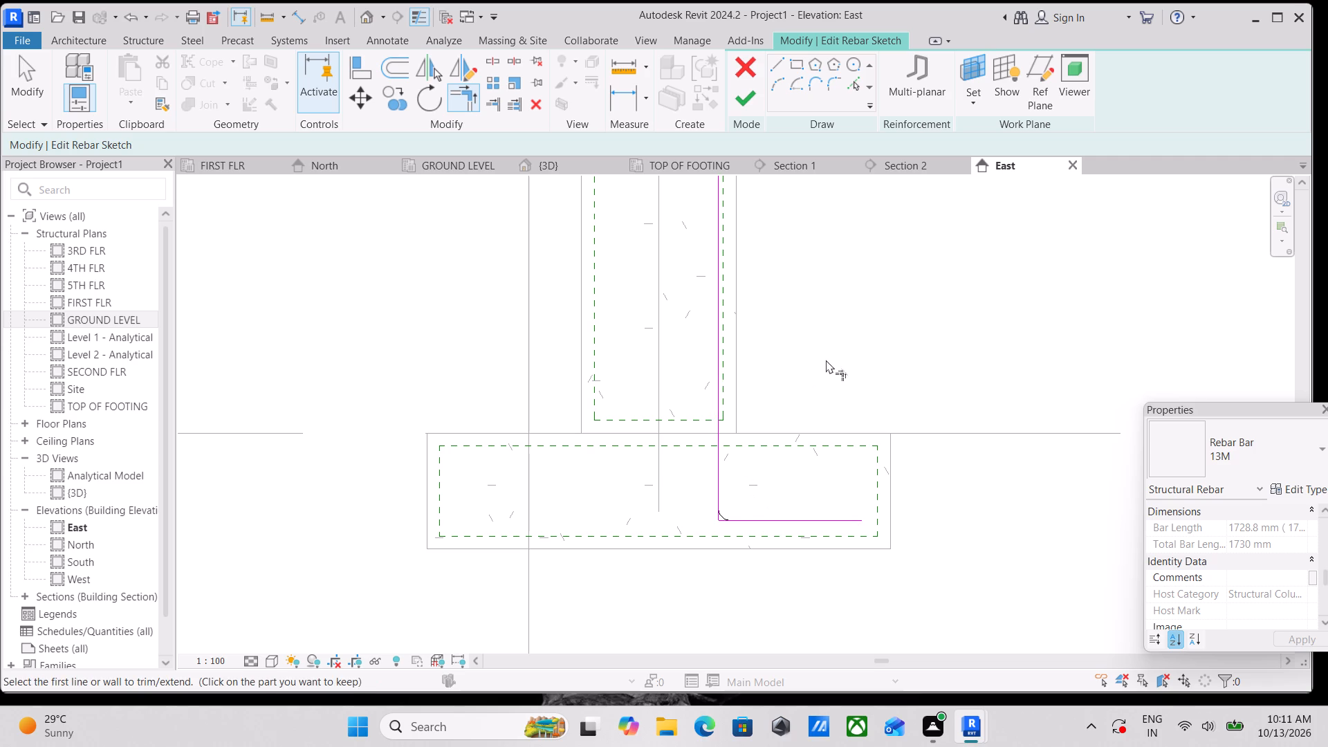
pyautogui.moveTo(827, 358); pyautogui.dragTo(801, 412, button='middle')
pyautogui.scroll(-1, 827, 358)
pyautogui.click(752, 101)
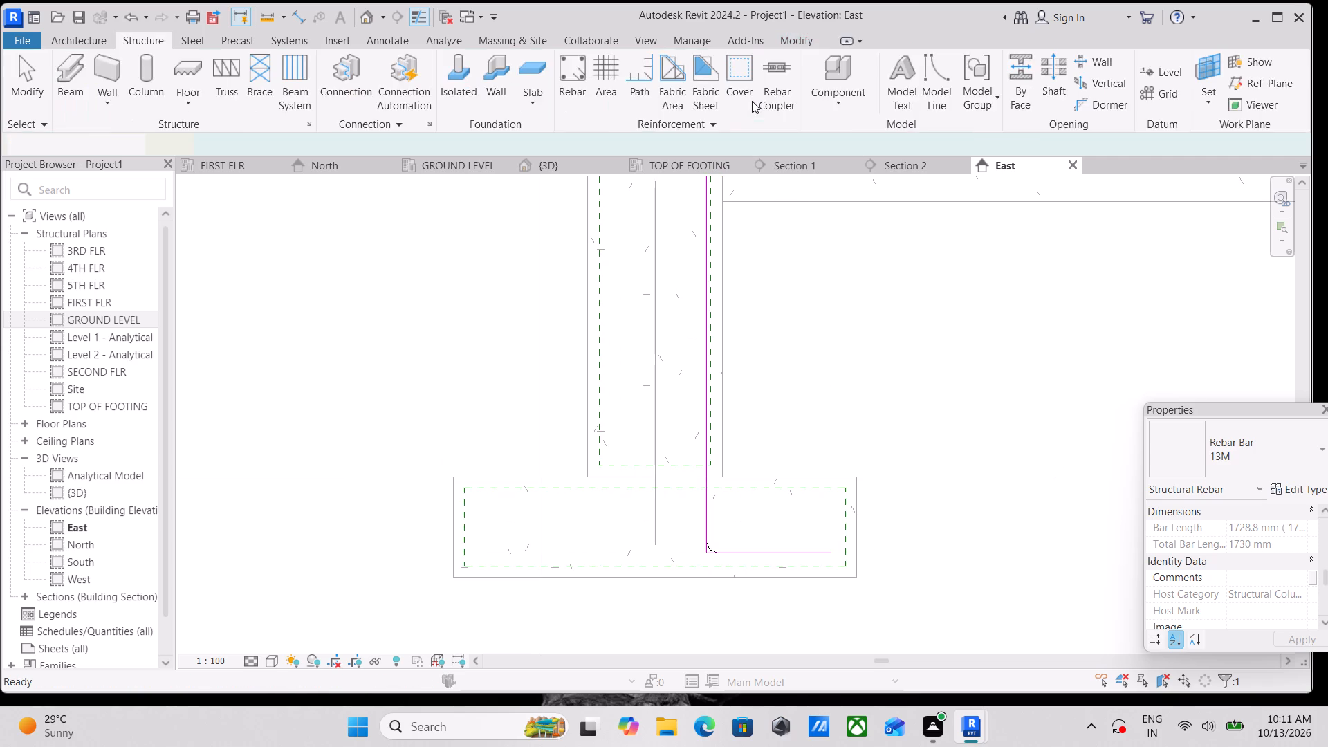
pyautogui.click(752, 546)
pyautogui.click(752, 546)
# Examine the extended column bar's lower end against the footing reinforcement in Section 1.
pyautogui.scroll(-2, 752, 541)
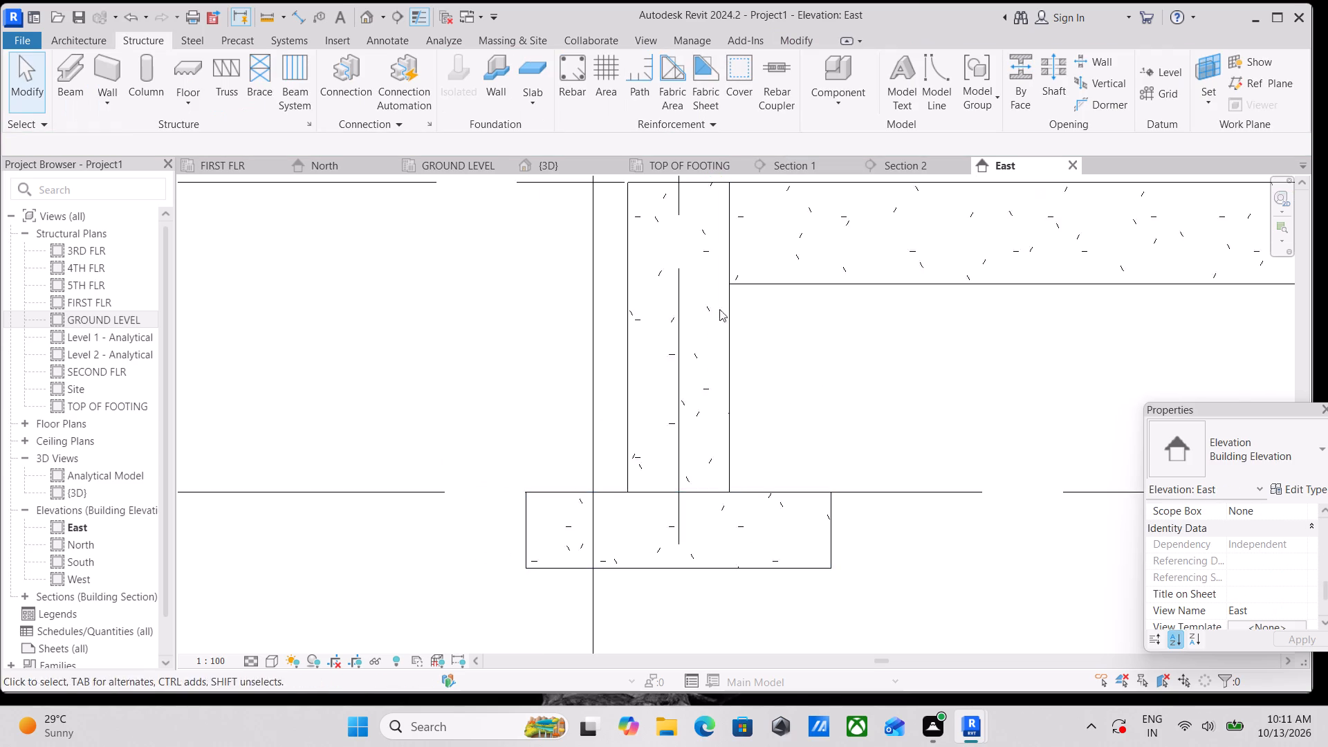
pyautogui.scroll(-2, 715, 307)
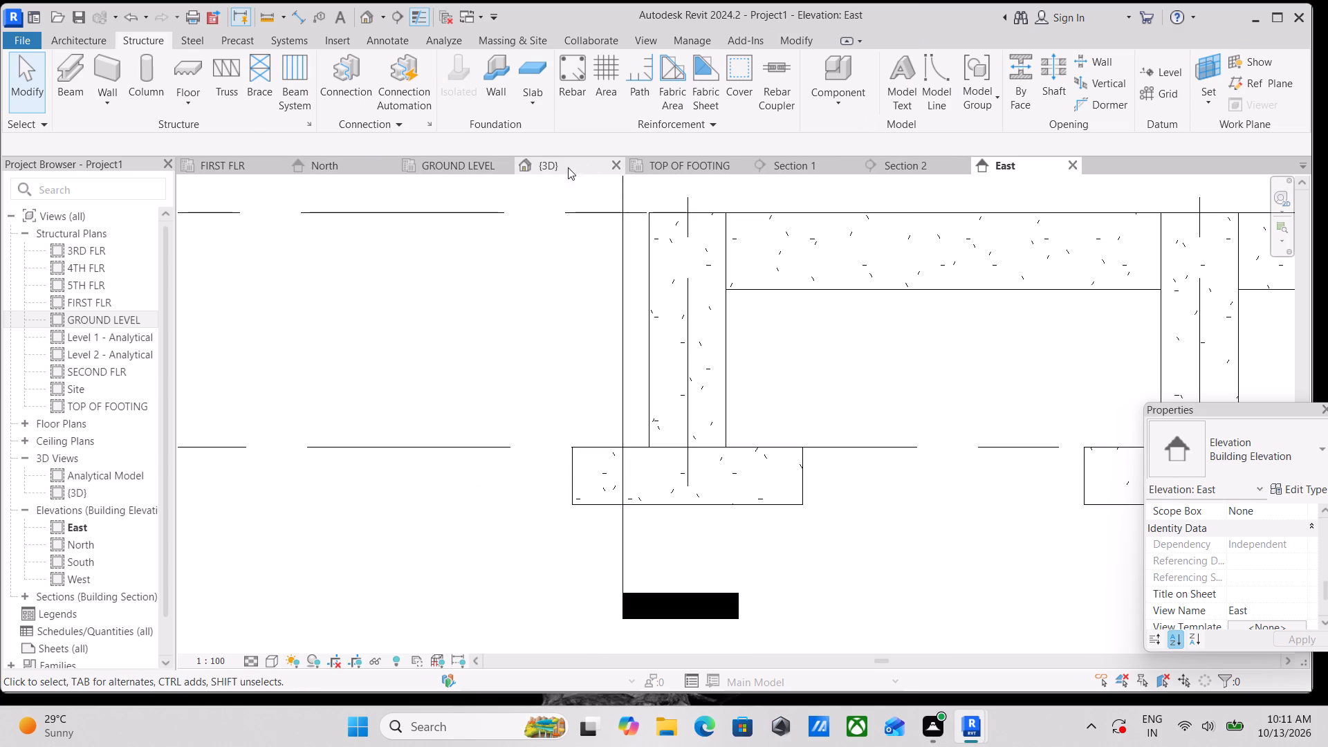
pyautogui.click(806, 168)
pyautogui.scroll(-3, 778, 369)
pyautogui.moveTo(786, 386); pyautogui.dragTo(781, 155, button='middle')
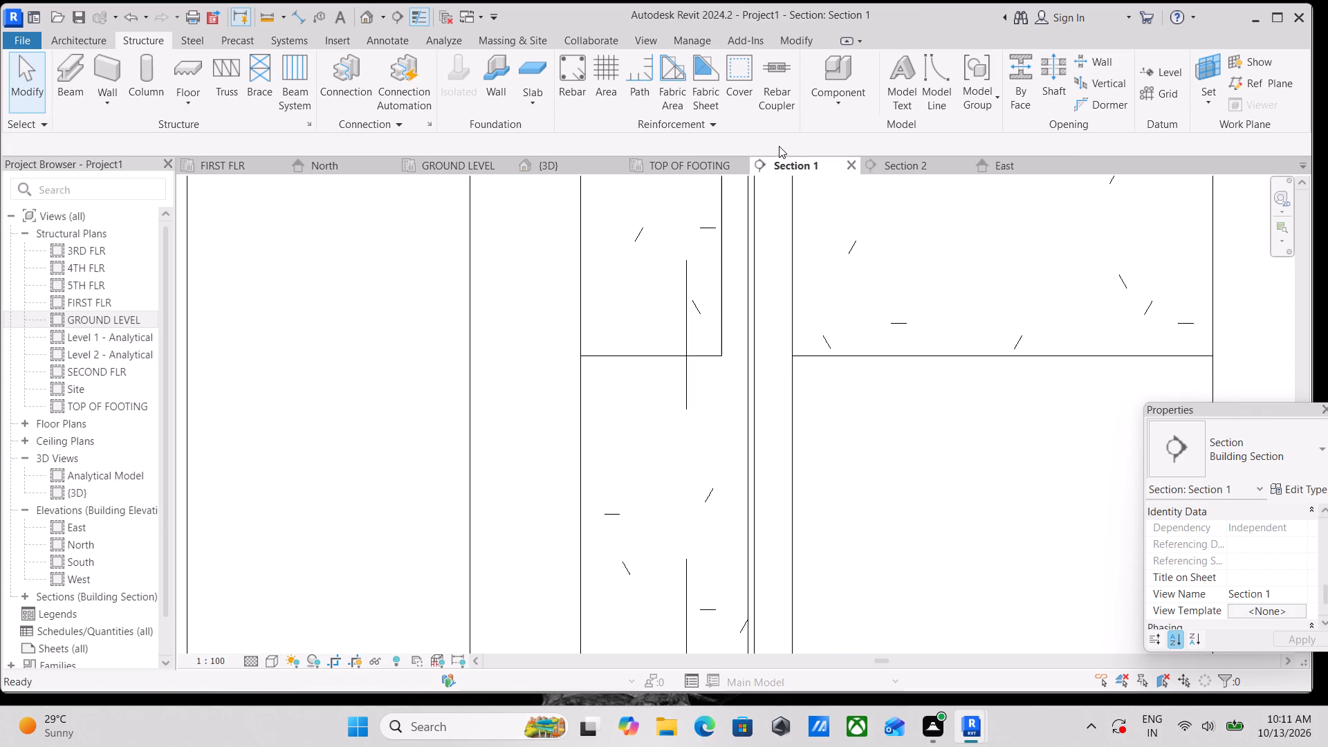
pyautogui.scroll(-3, 806, 405)
pyautogui.moveTo(807, 398); pyautogui.dragTo(809, 193, button='middle')
pyautogui.moveTo(795, 406); pyautogui.dragTo(804, 203, button='middle')
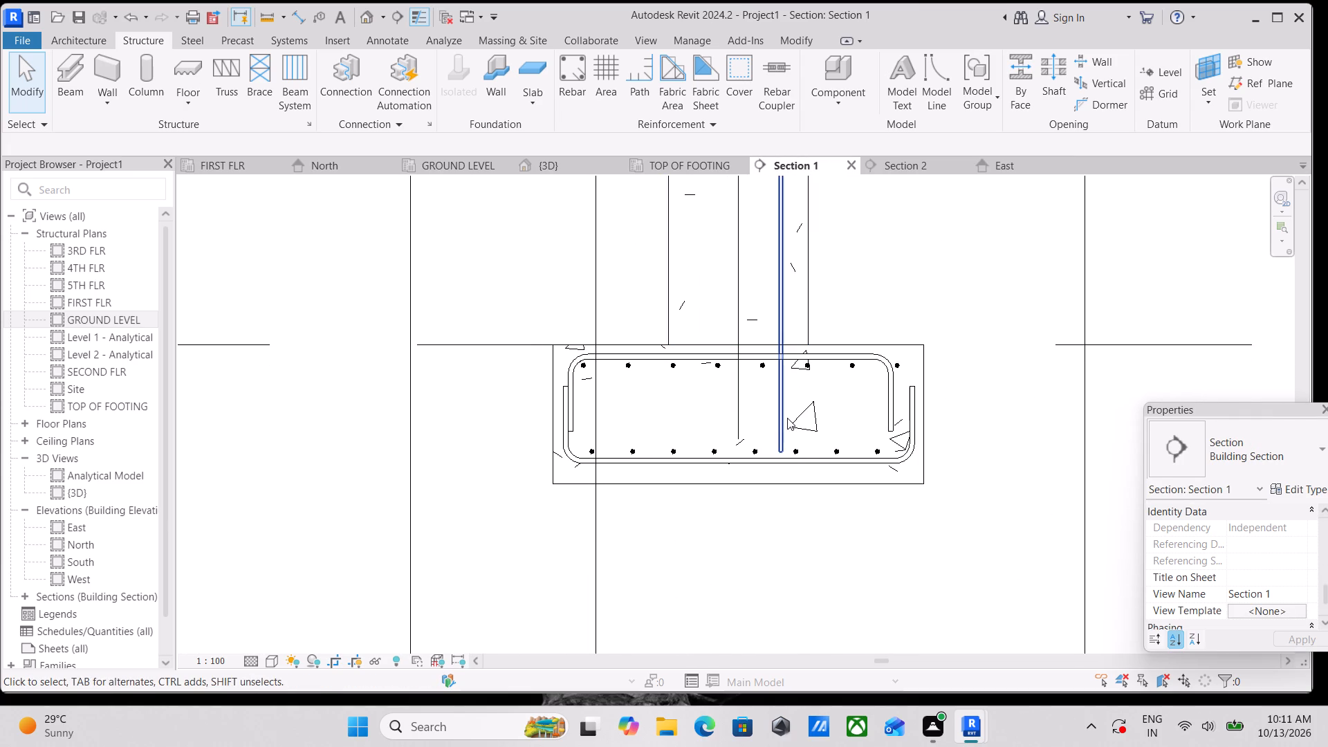
pyautogui.click(787, 418)
pyautogui.click(786, 448)
pyautogui.scroll(2, 829, 445)
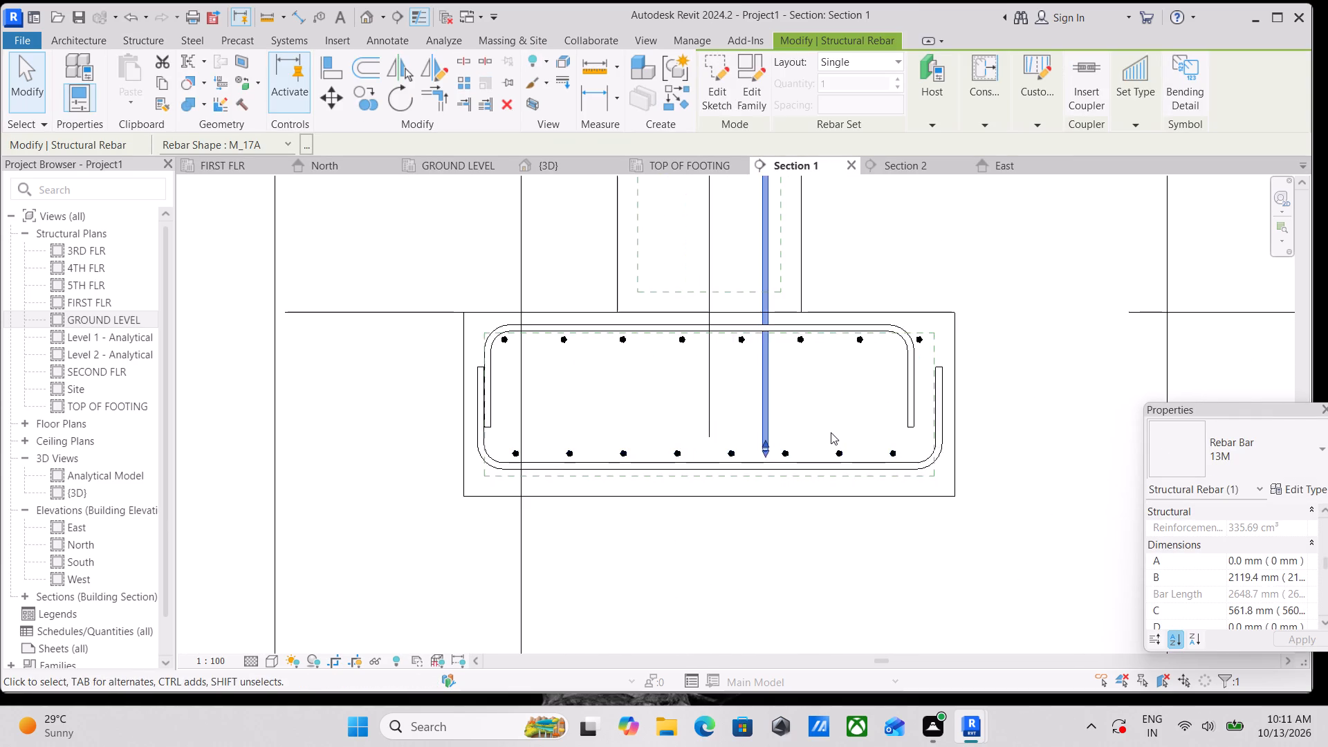
# Examine the footing's bottom bars and the vertical column bar along the column's height in Section 1.
pyautogui.scroll(-2, 831, 432)
pyautogui.click(835, 447)
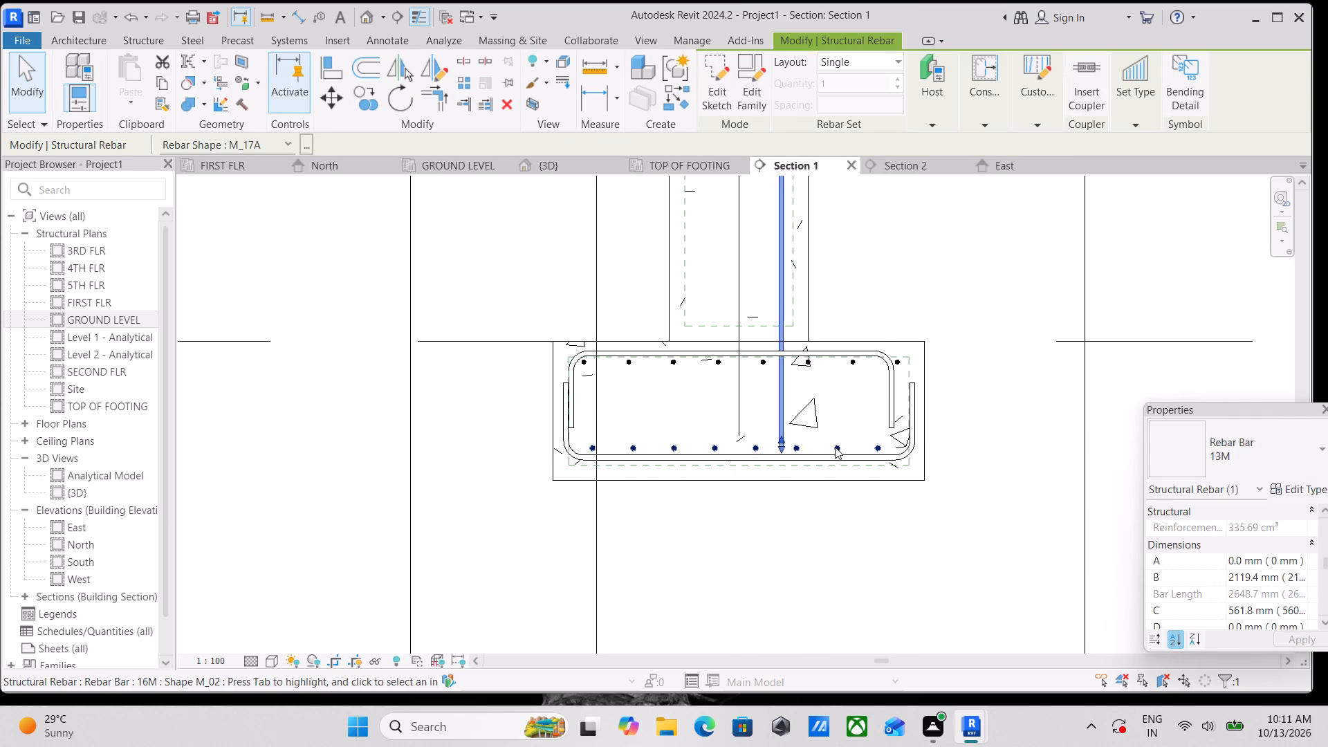
pyautogui.keyDown('shift'); pyautogui.moveTo(821, 416); pyautogui.dragTo(800, 461, button='middle'); pyautogui.keyUp('shift')
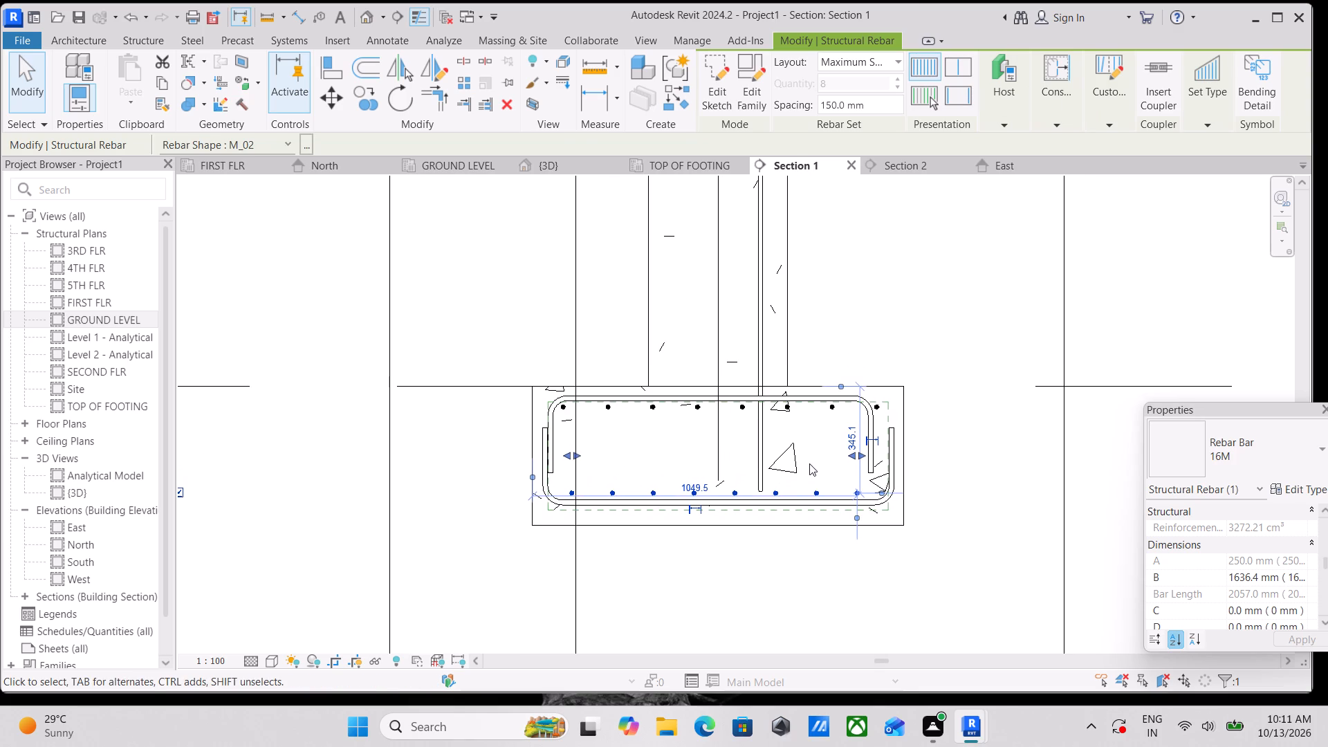
pyautogui.keyDown('shift'); pyautogui.moveTo(813, 456); pyautogui.dragTo(795, 490, button='middle'); pyautogui.keyUp('shift')
pyautogui.scroll(-3, 829, 353)
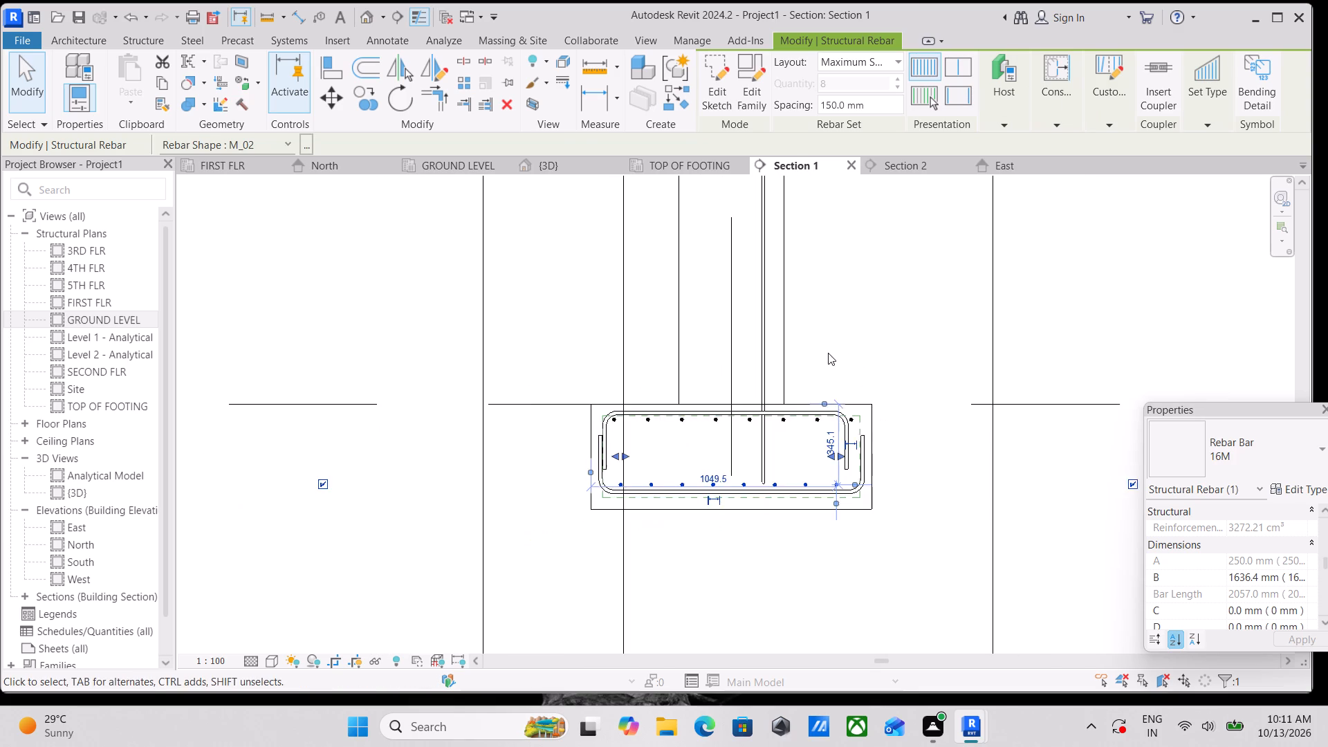
pyautogui.moveTo(828, 353); pyautogui.dragTo(786, 439, button='middle')
pyautogui.click(728, 429)
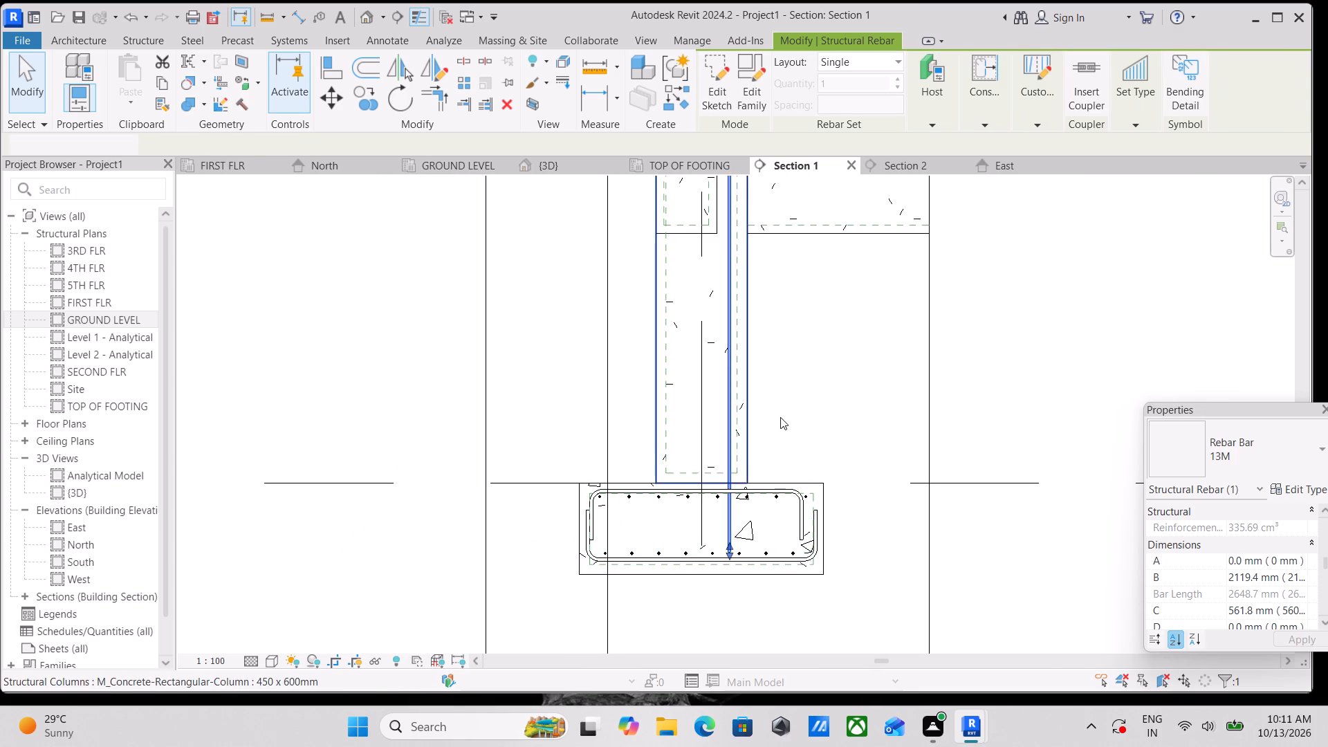
pyautogui.scroll(-2, 780, 417)
pyautogui.moveTo(782, 411); pyautogui.dragTo(751, 455, button='middle')
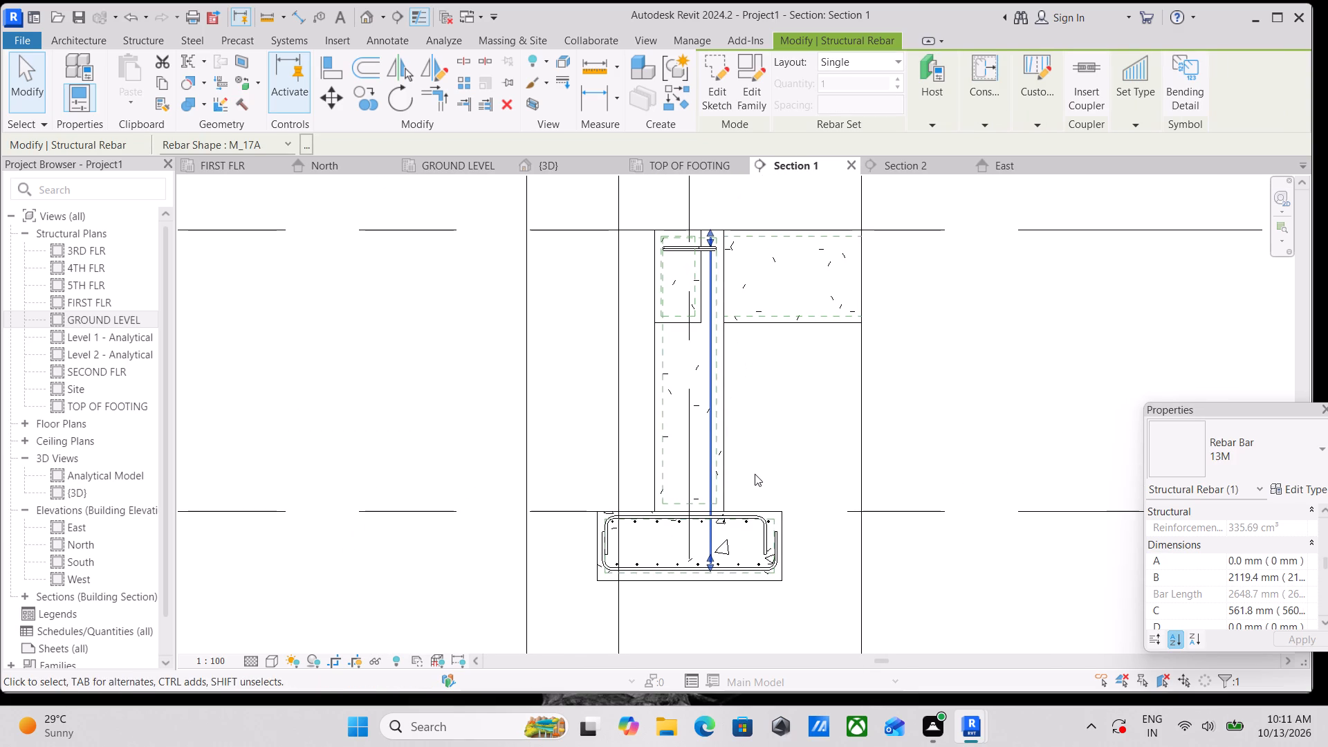
pyautogui.scroll(3, 702, 542)
pyautogui.scroll(-1, 717, 566)
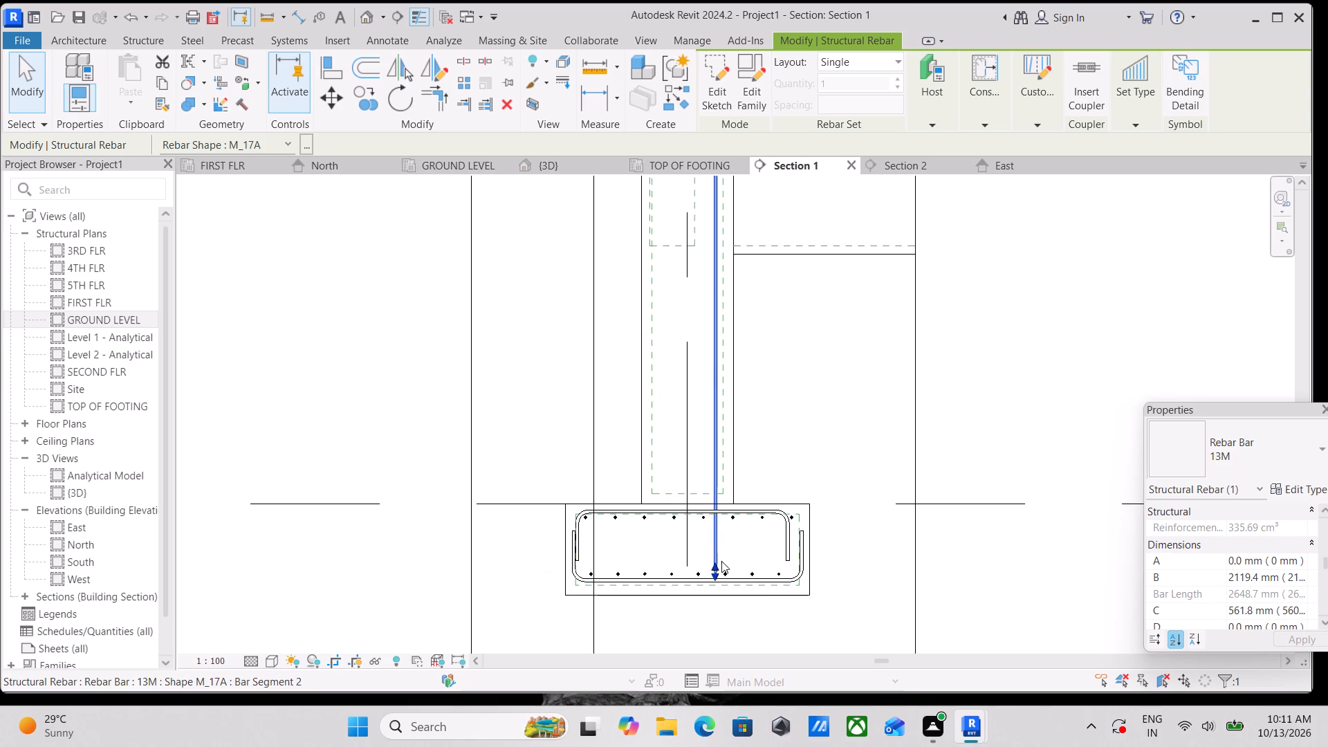
# Examine the bent column bar and its horizontal leg within the footing's reinforcement mesh in the {3D} view.
pyautogui.click(553, 160)
pyautogui.scroll(-1, 740, 435)
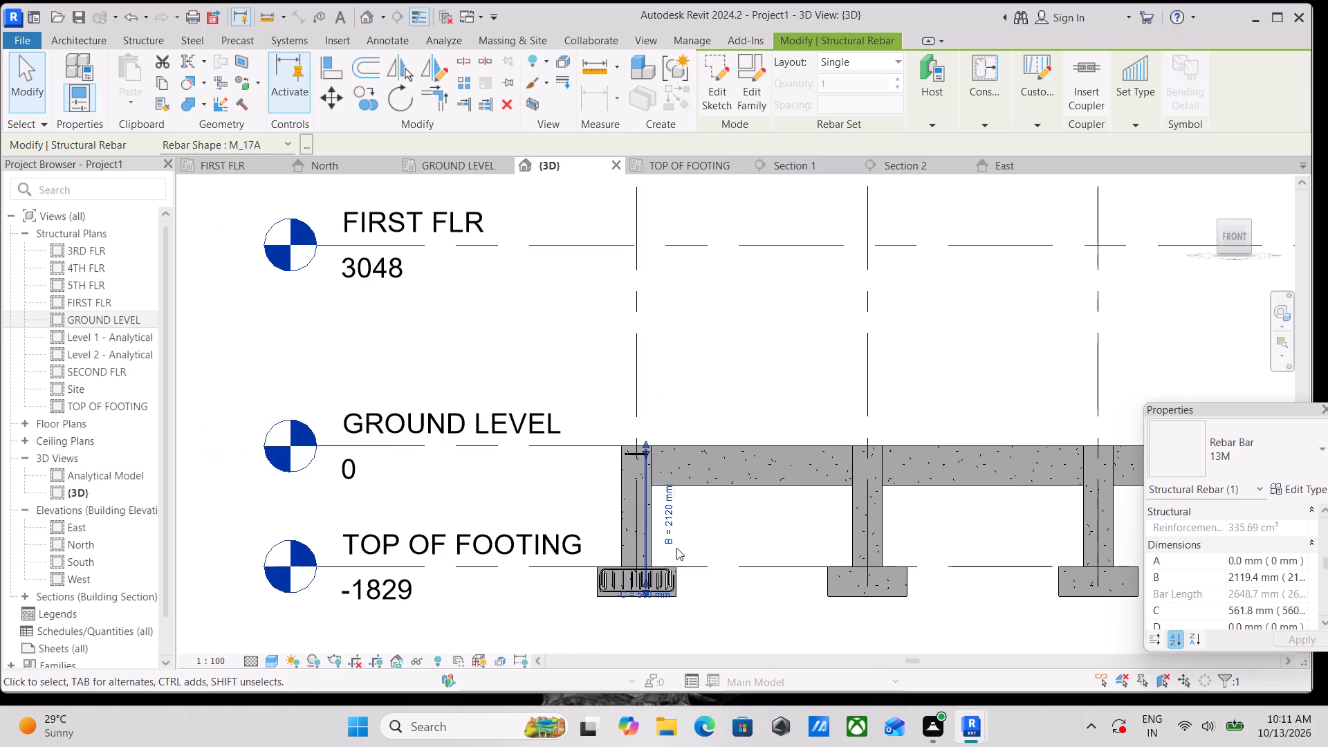
pyautogui.keyDown('shift'); pyautogui.moveTo(672, 543); pyautogui.dragTo(818, 661, button='middle'); pyautogui.keyUp('shift')
pyautogui.keyDown('shift'); pyautogui.moveTo(737, 544); pyautogui.dragTo(782, 607, button='middle'); pyautogui.keyUp('shift')
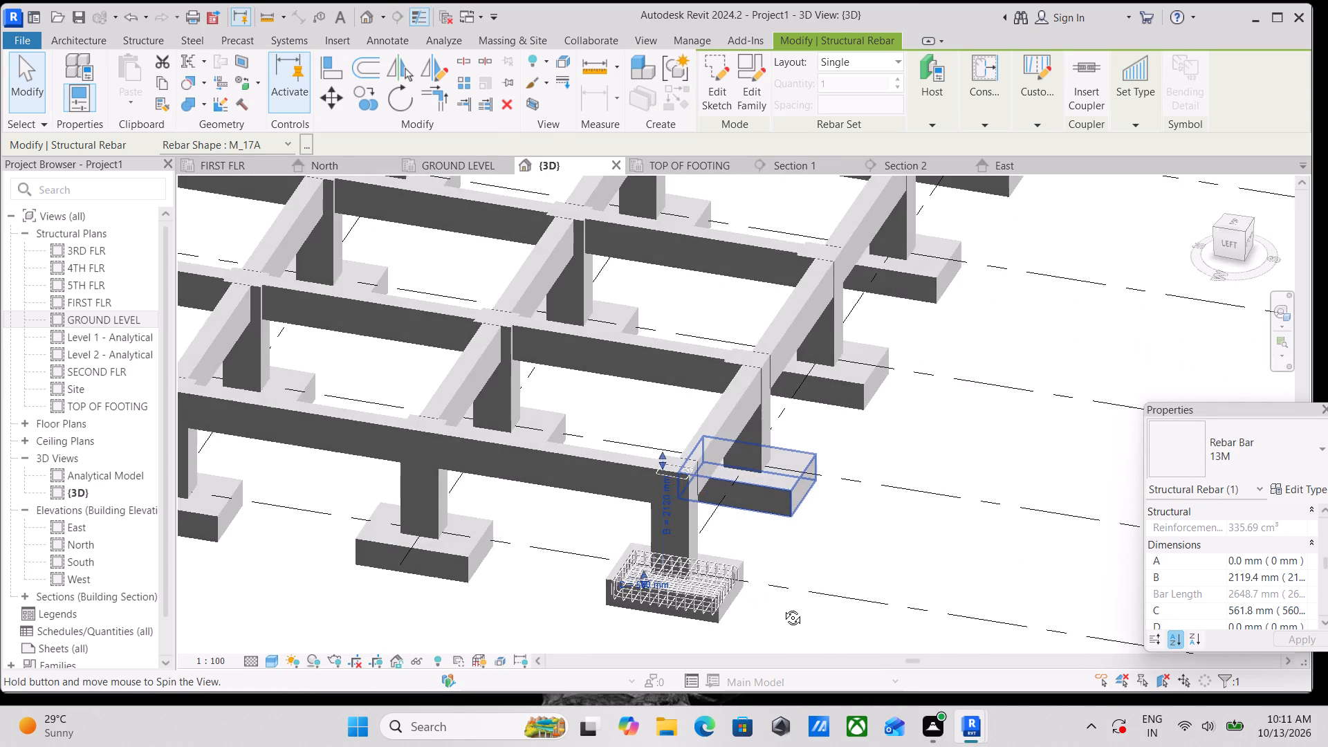
pyautogui.keyDown('shift'); pyautogui.moveTo(782, 607); pyautogui.dragTo(492, 614, button='middle'); pyautogui.keyUp('shift')
pyautogui.scroll(3, 649, 607)
pyautogui.keyDown('shift'); pyautogui.moveTo(682, 577); pyautogui.dragTo(661, 627, button='middle'); pyautogui.keyUp('shift')
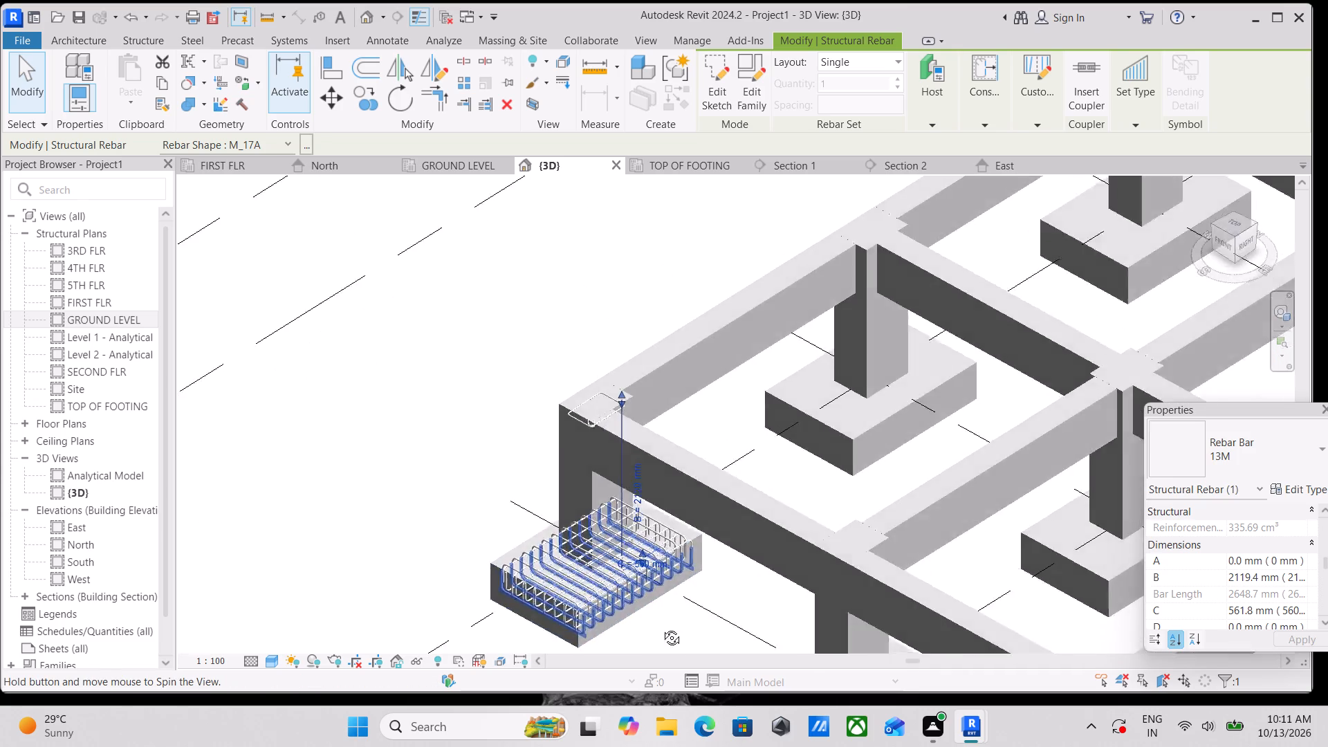
pyautogui.keyDown('shift'); pyautogui.moveTo(661, 627); pyautogui.dragTo(555, 731, button='middle'); pyautogui.keyUp('shift')
pyautogui.keyDown('shift'); pyautogui.moveTo(681, 566); pyautogui.dragTo(598, 658, button='middle'); pyautogui.keyUp('shift')
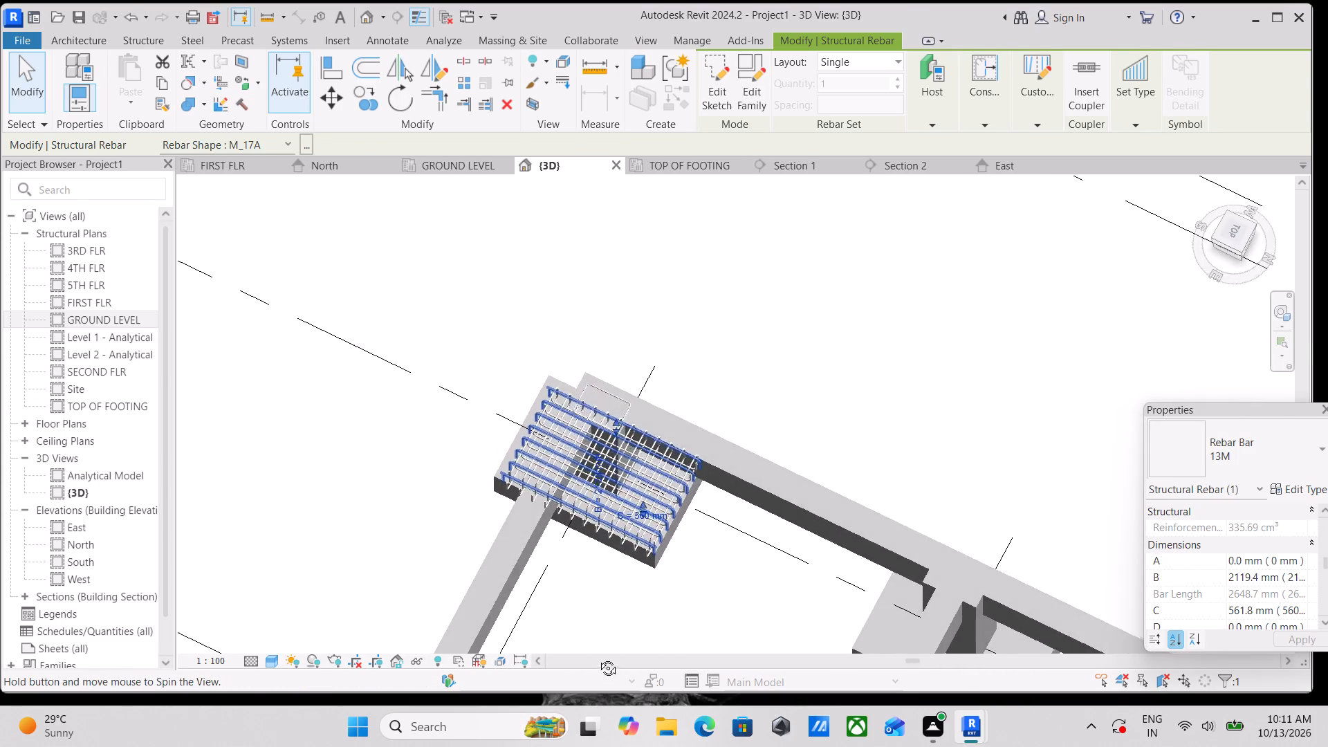
pyautogui.keyDown('shift'); pyautogui.moveTo(598, 658); pyautogui.dragTo(580, 630, button='middle'); pyautogui.keyUp('shift')
pyautogui.scroll(3, 637, 390)
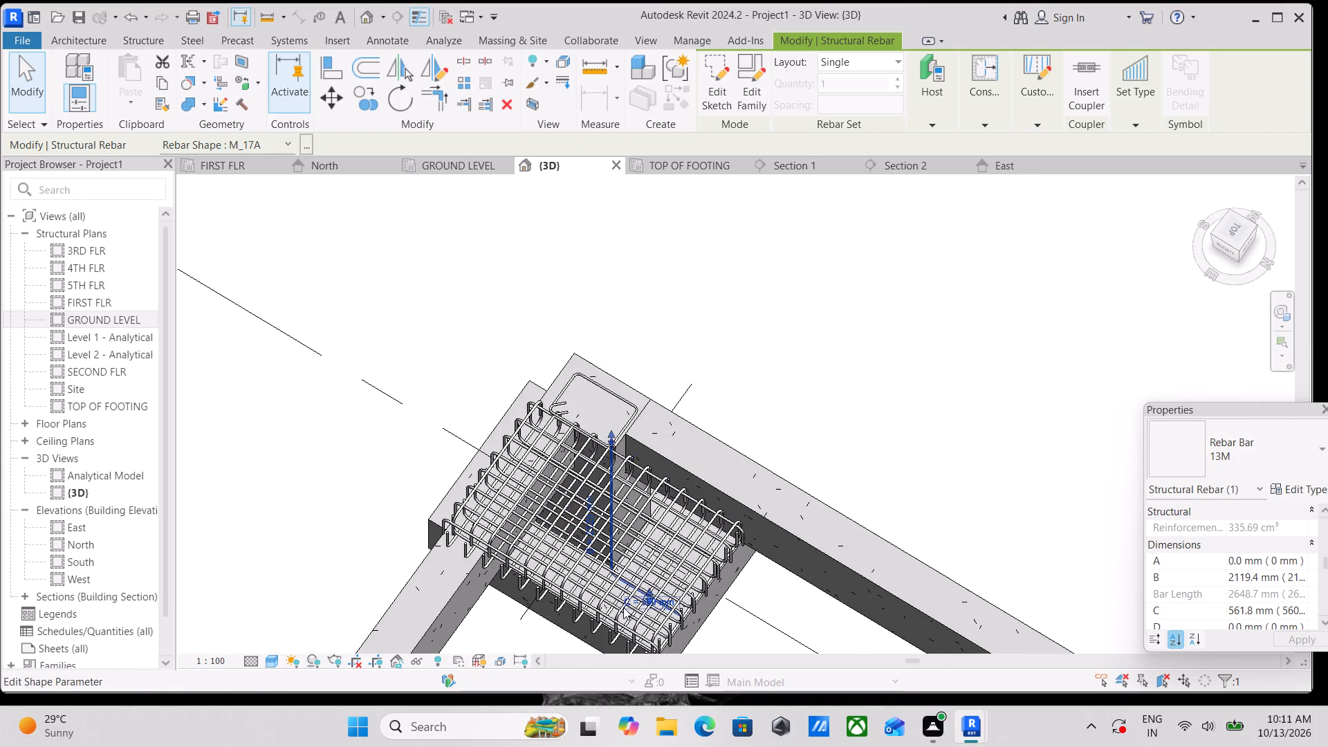
pyautogui.moveTo(626, 605); pyautogui.dragTo(631, 496, button='middle')
pyautogui.scroll(7, 651, 500)
pyautogui.scroll(1, 717, 524)
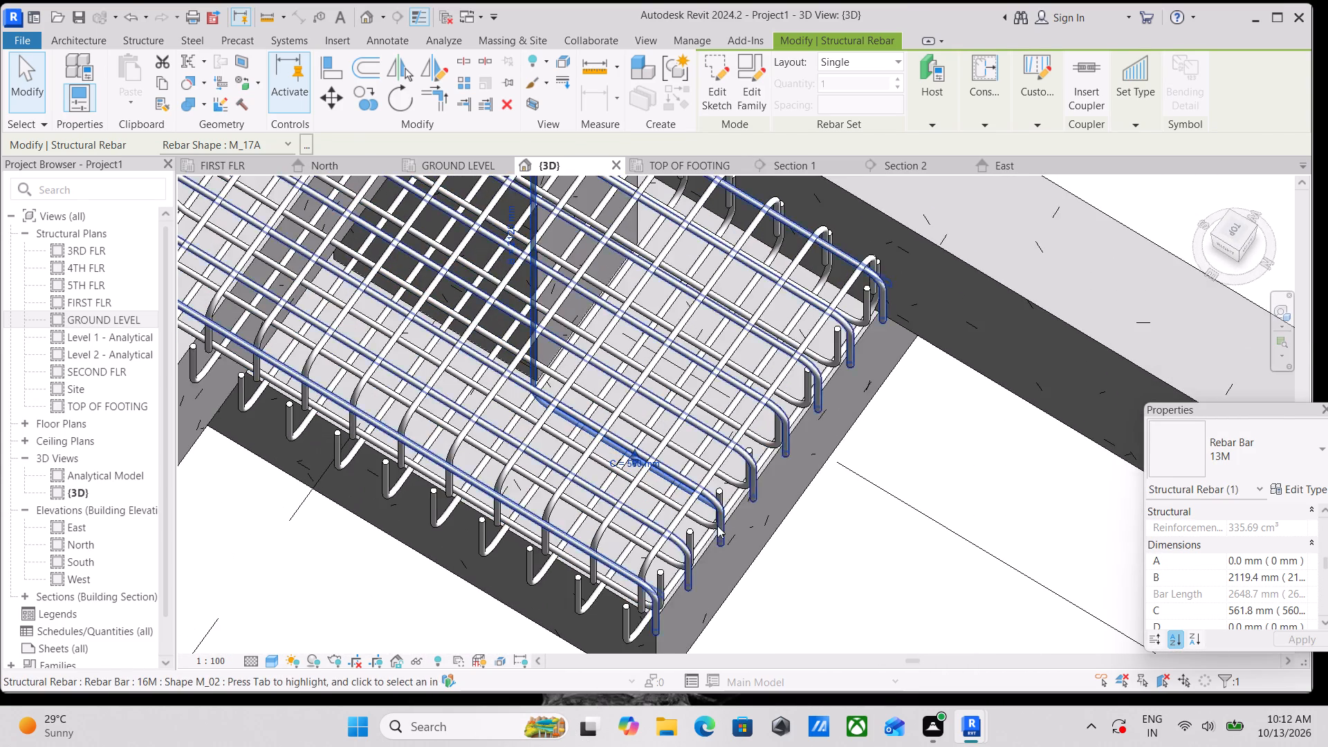
pyautogui.scroll(2, 717, 526)
pyautogui.click(710, 501)
pyautogui.scroll(-4, 710, 501)
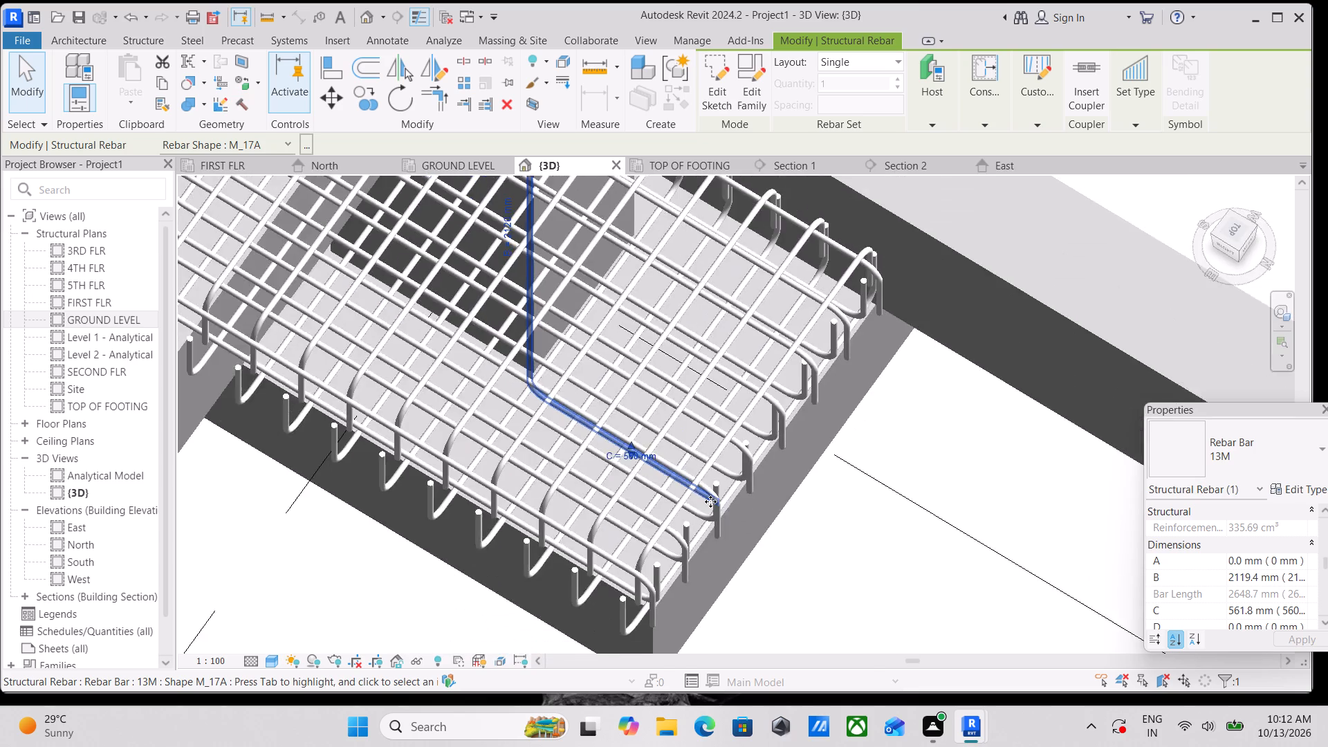
pyautogui.scroll(-3, 710, 501)
# From the top view, rotate a copy of the bent column bar about its vertical leg by about 34° towards the footing's corner.
pyautogui.click(1237, 230)
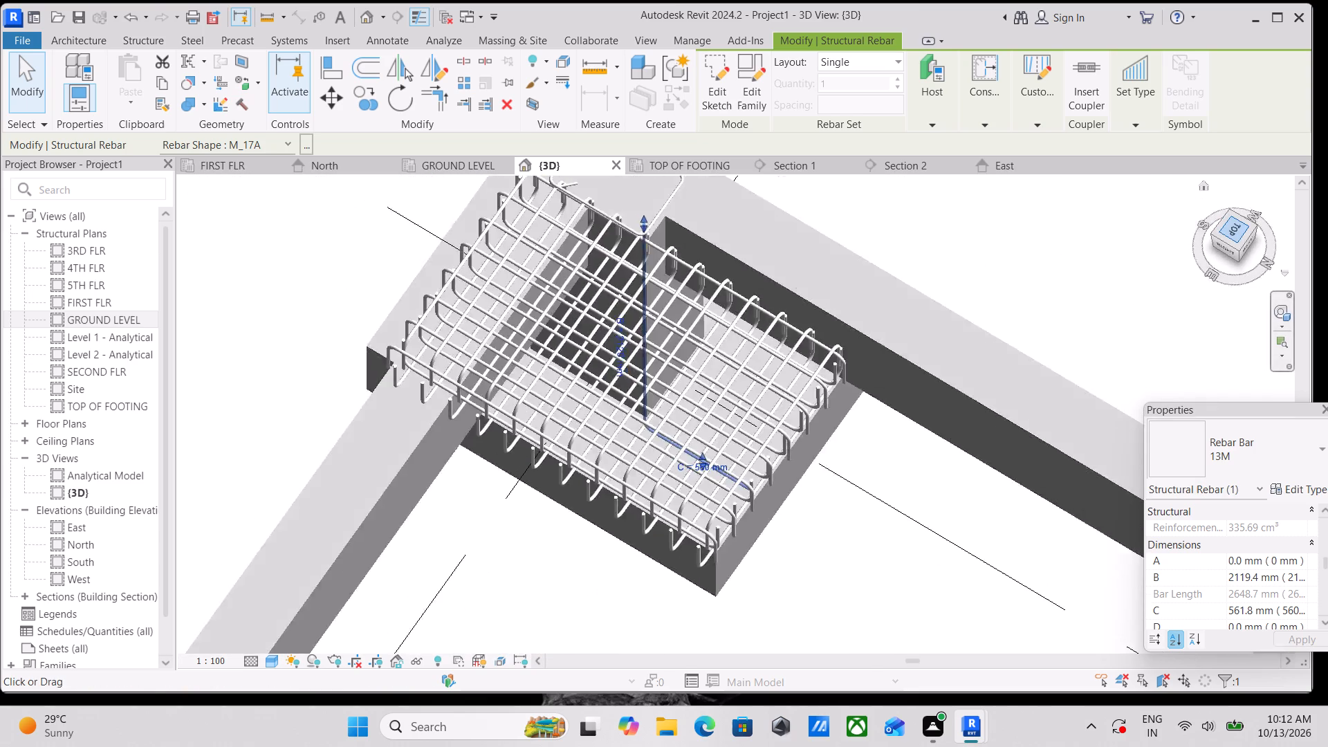
pyautogui.scroll(3, 765, 465)
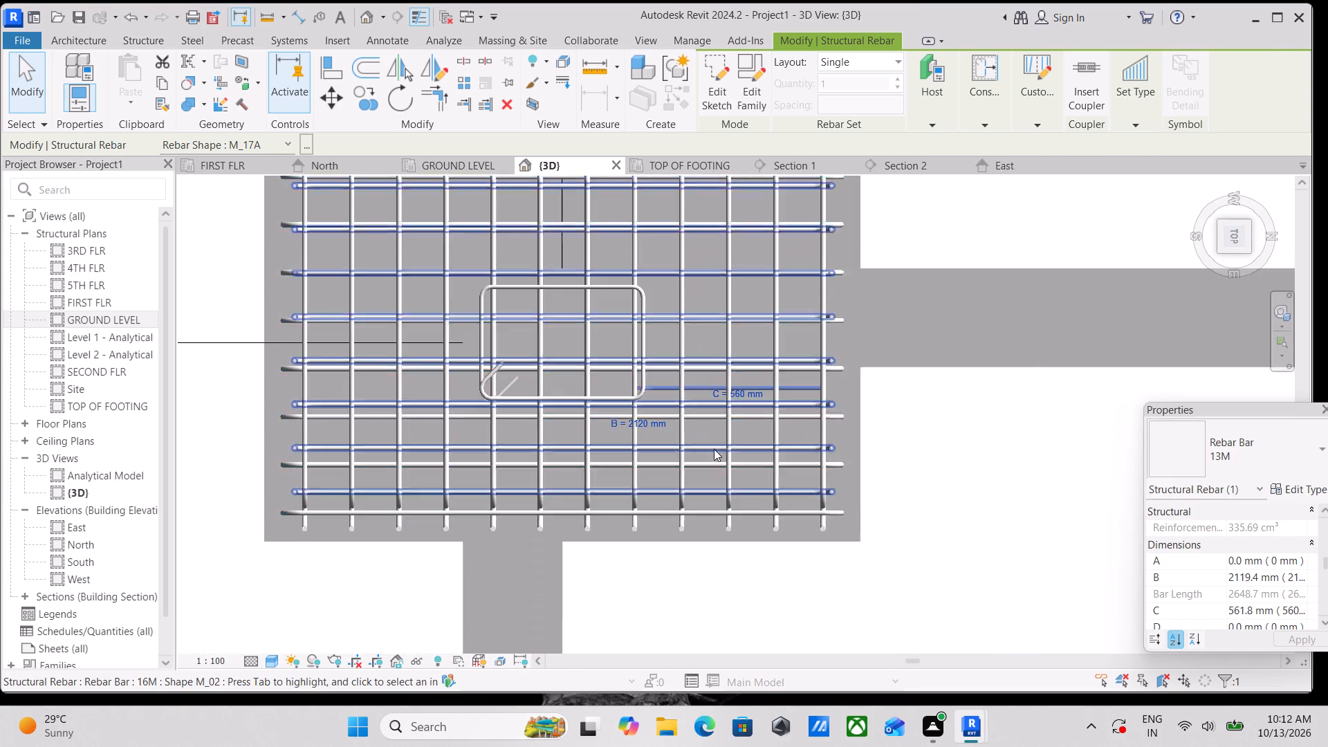
pyautogui.scroll(4, 690, 399)
pyautogui.scroll(3, 629, 385)
pyautogui.click(630, 382)
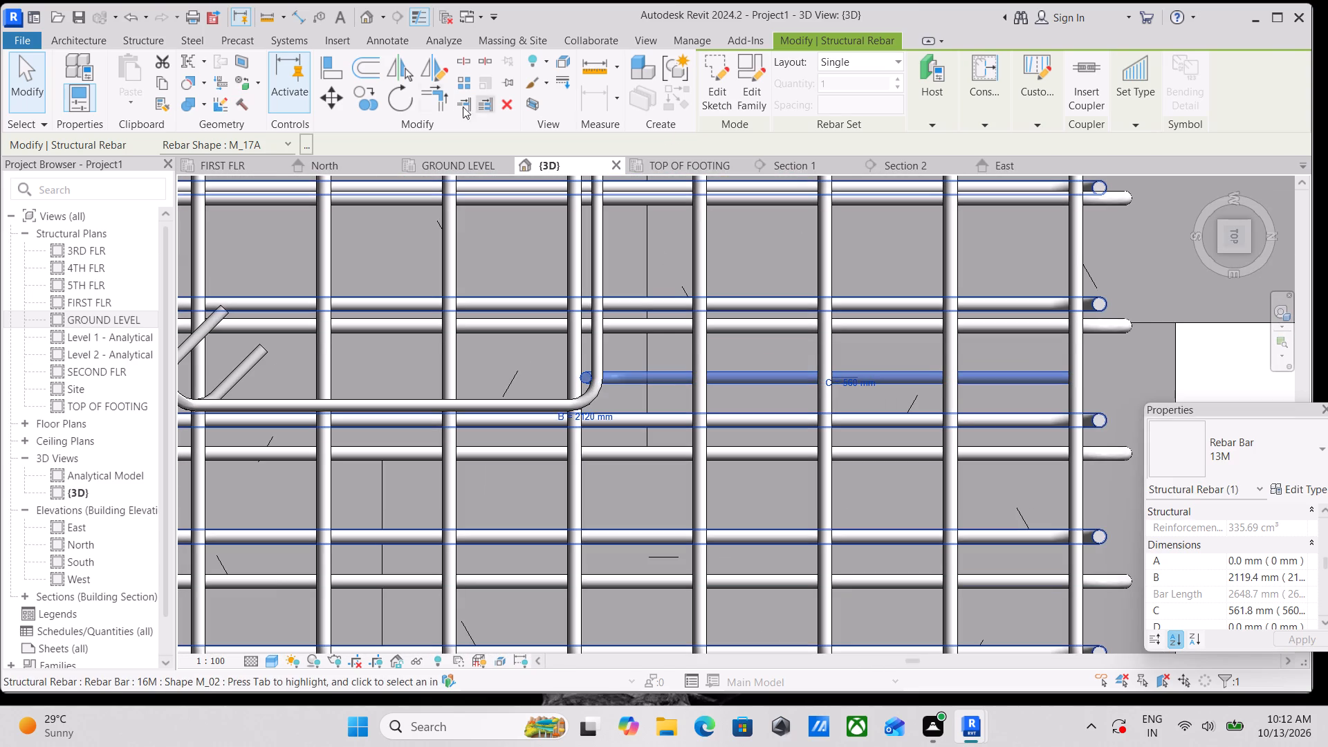
pyautogui.click(402, 93)
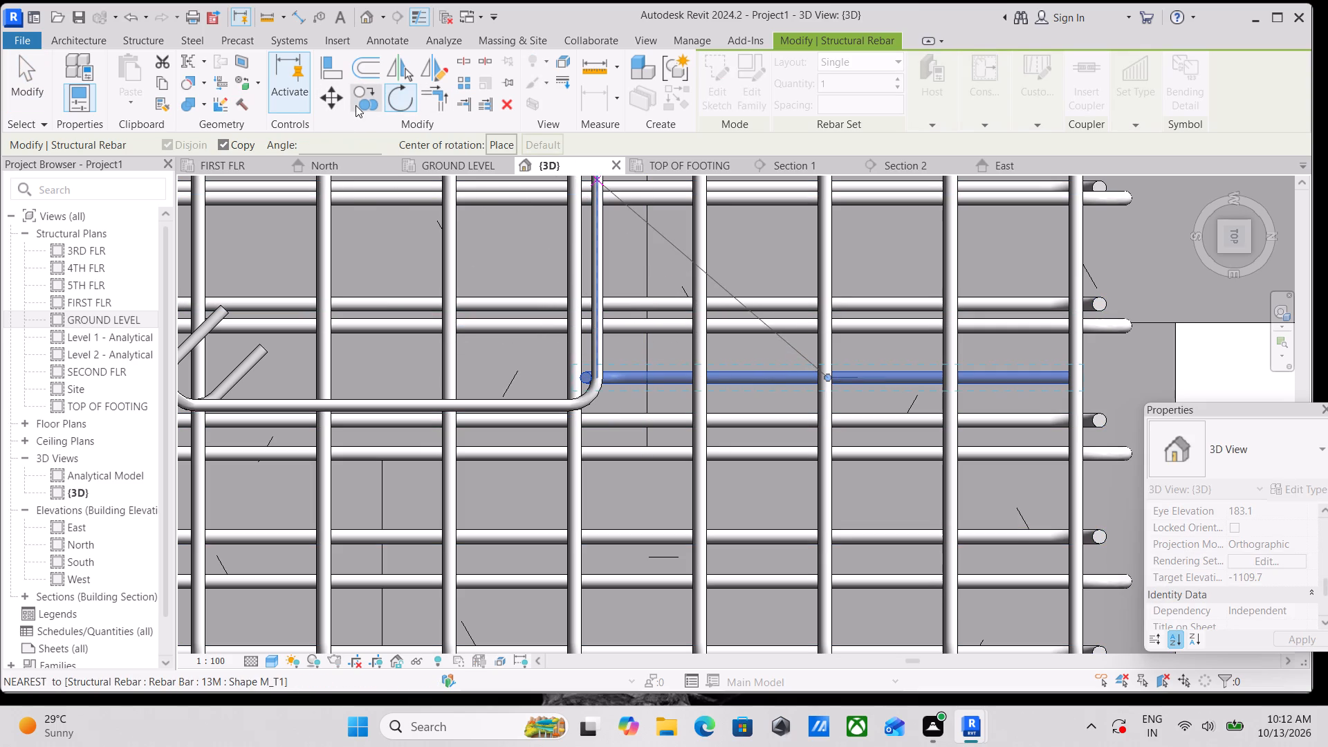
pyautogui.click(504, 140)
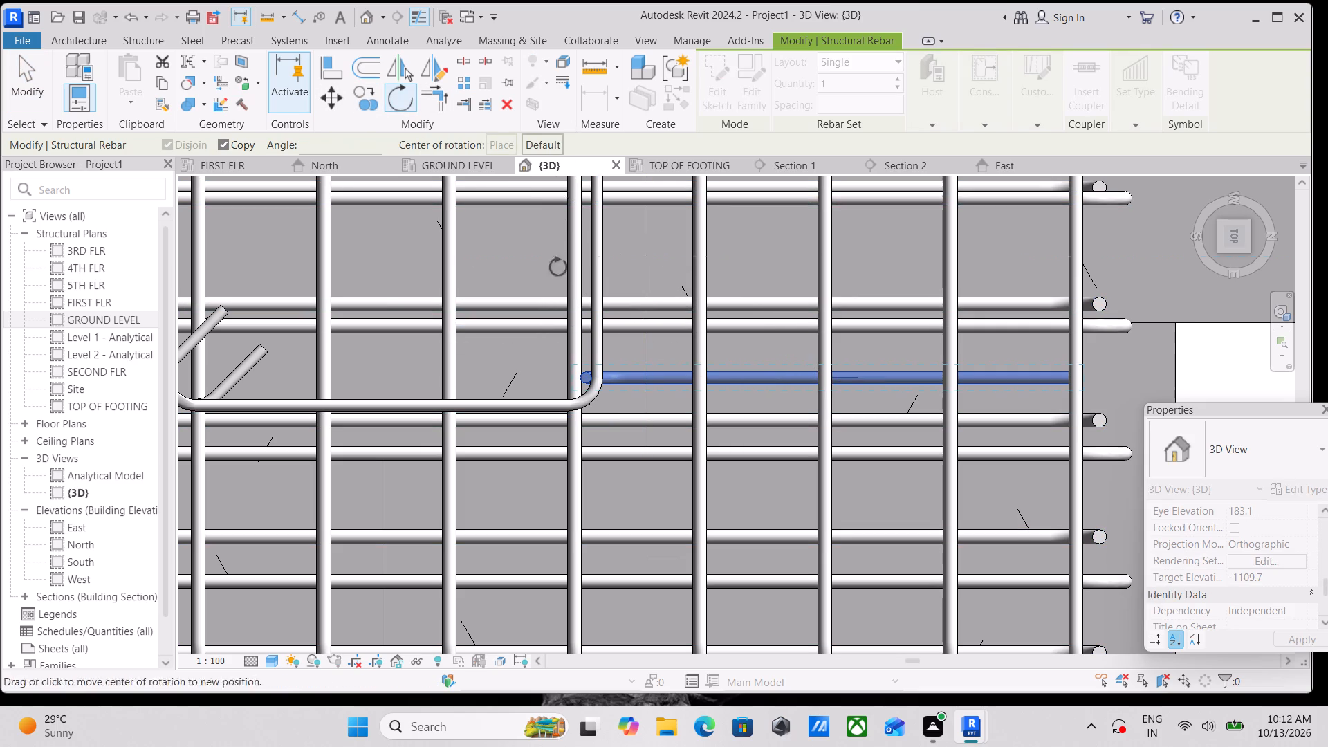
pyautogui.scroll(6, 589, 379)
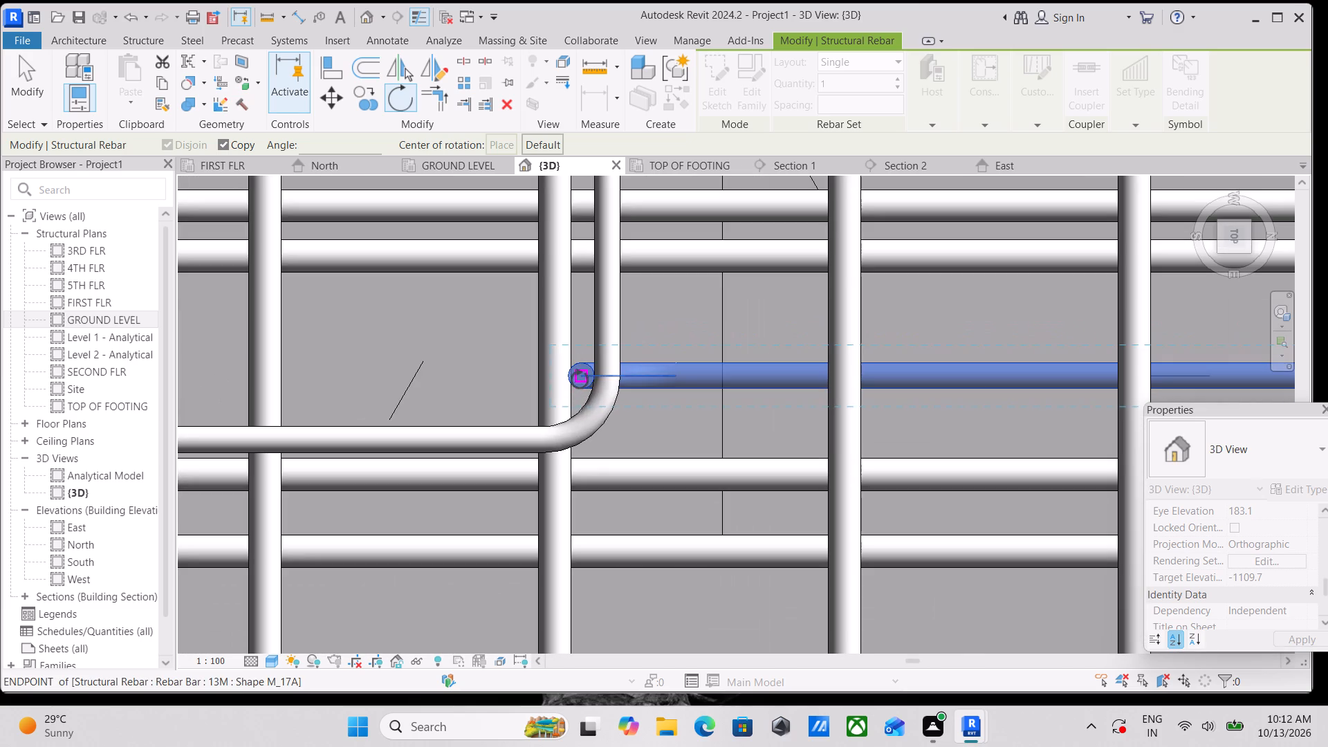
pyautogui.click(580, 375)
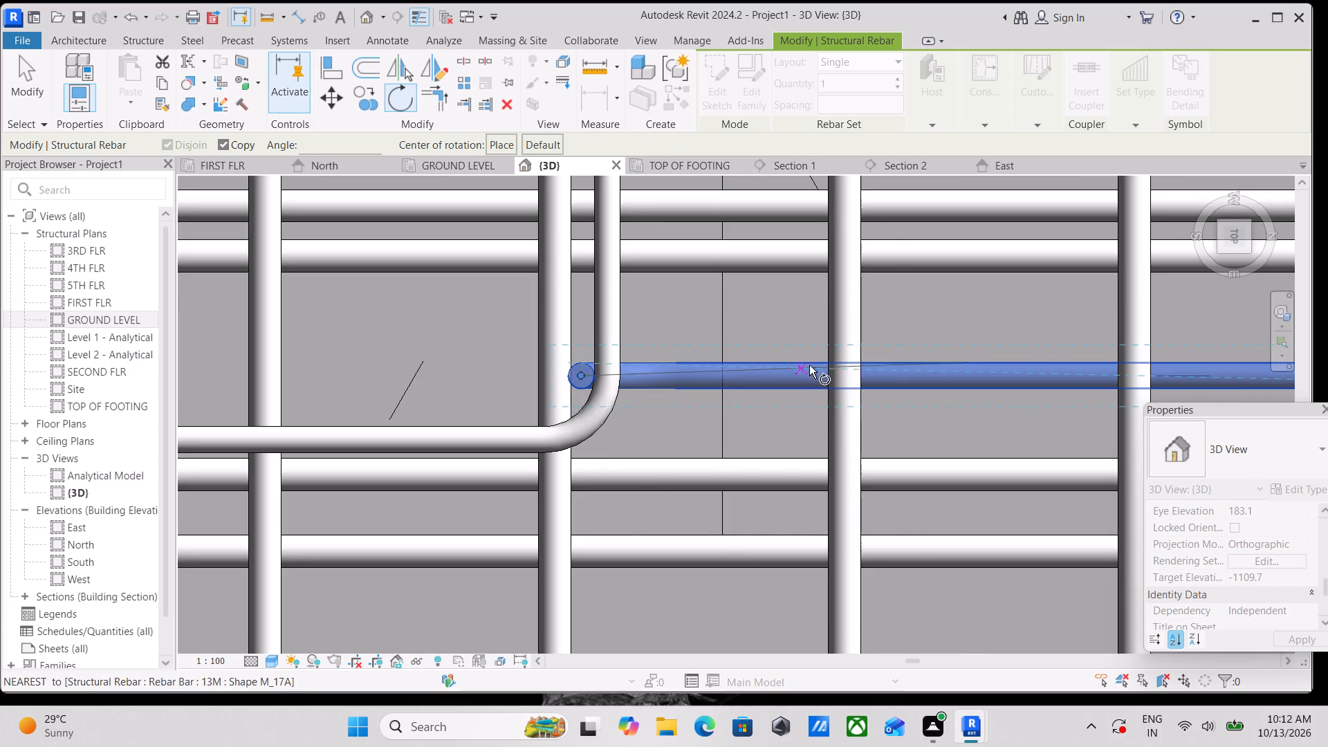
pyautogui.scroll(-2, 880, 367)
pyautogui.scroll(-1, 943, 371)
pyautogui.moveTo(943, 371); pyautogui.dragTo(761, 373, button='middle')
pyautogui.scroll(-1, 827, 370)
pyautogui.scroll(-2, 771, 376)
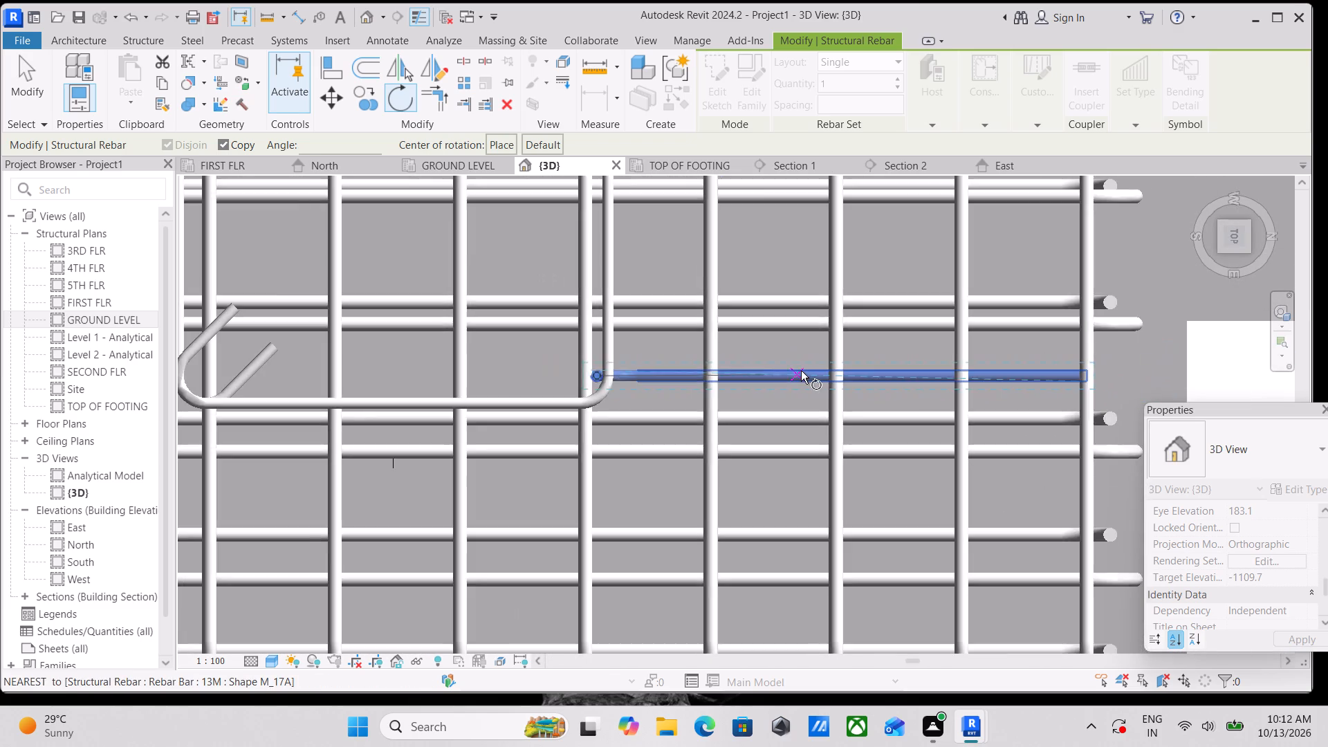
pyautogui.scroll(-2, 803, 371)
pyautogui.click(797, 370)
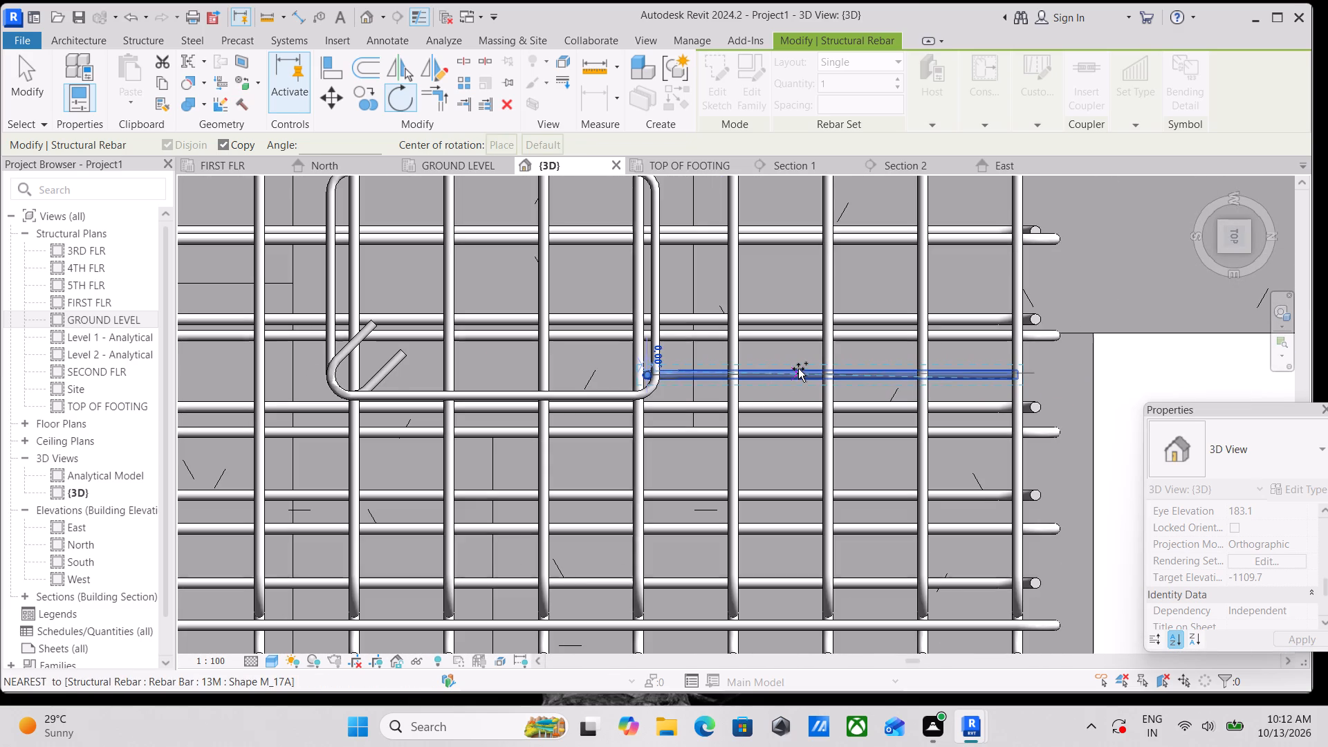
pyautogui.scroll(-3, 804, 479)
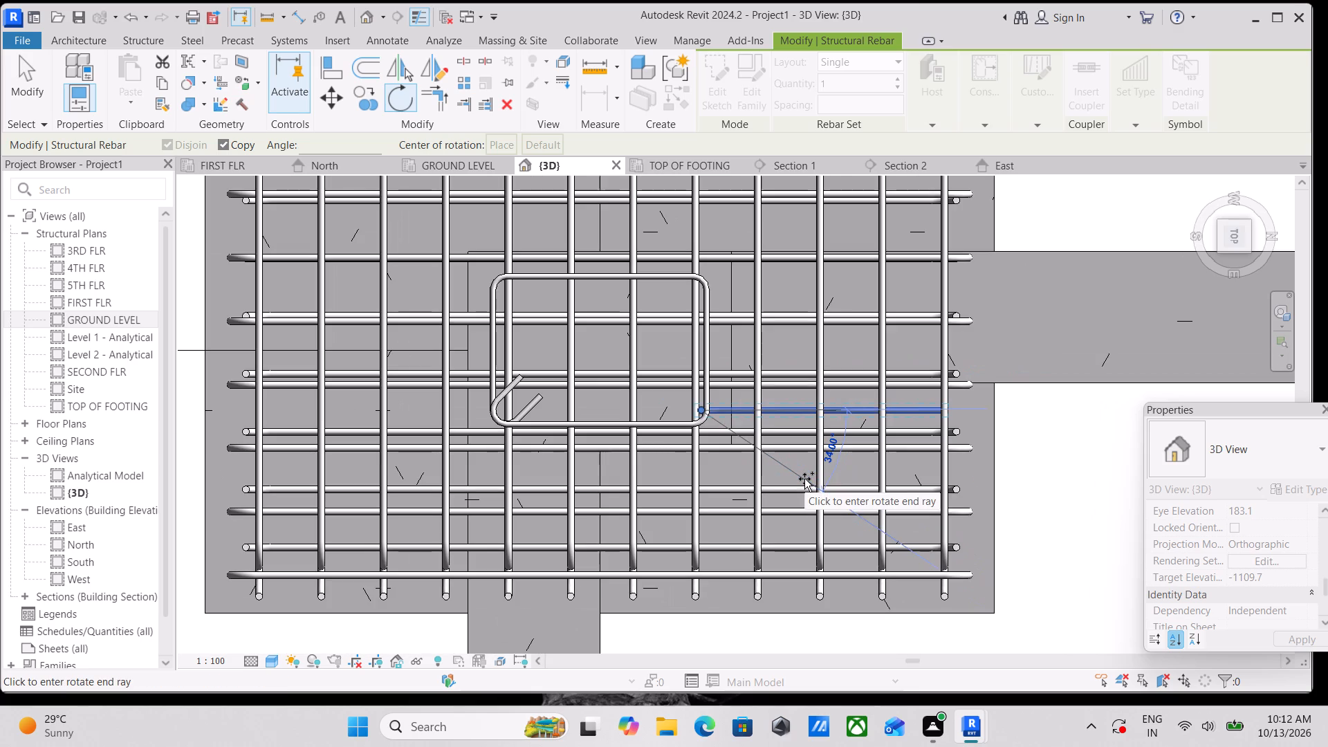
pyautogui.click(804, 479)
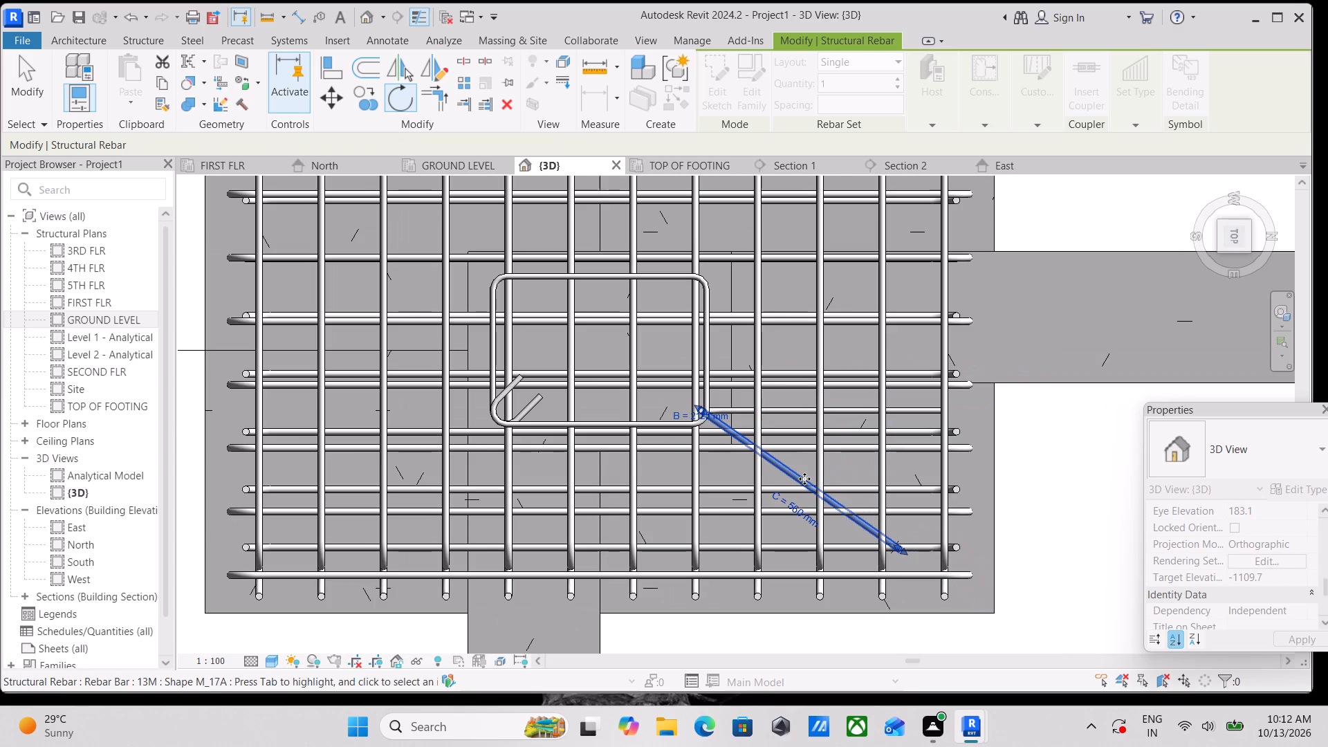
# Nudge the rotated bar copy slightly to fit its vertical leg inside the column tie's corner.
pyautogui.scroll(3, 685, 436)
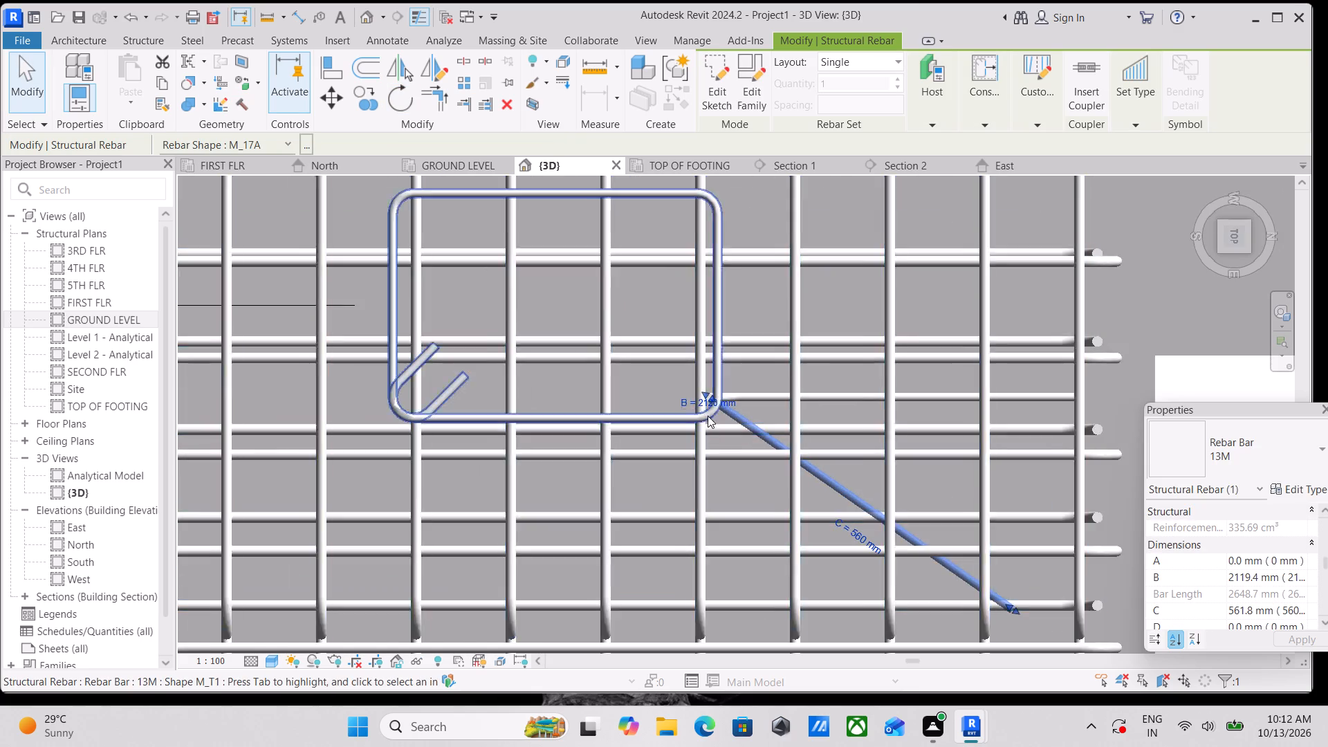
pyautogui.scroll(3, 722, 406)
pyautogui.press('Left')
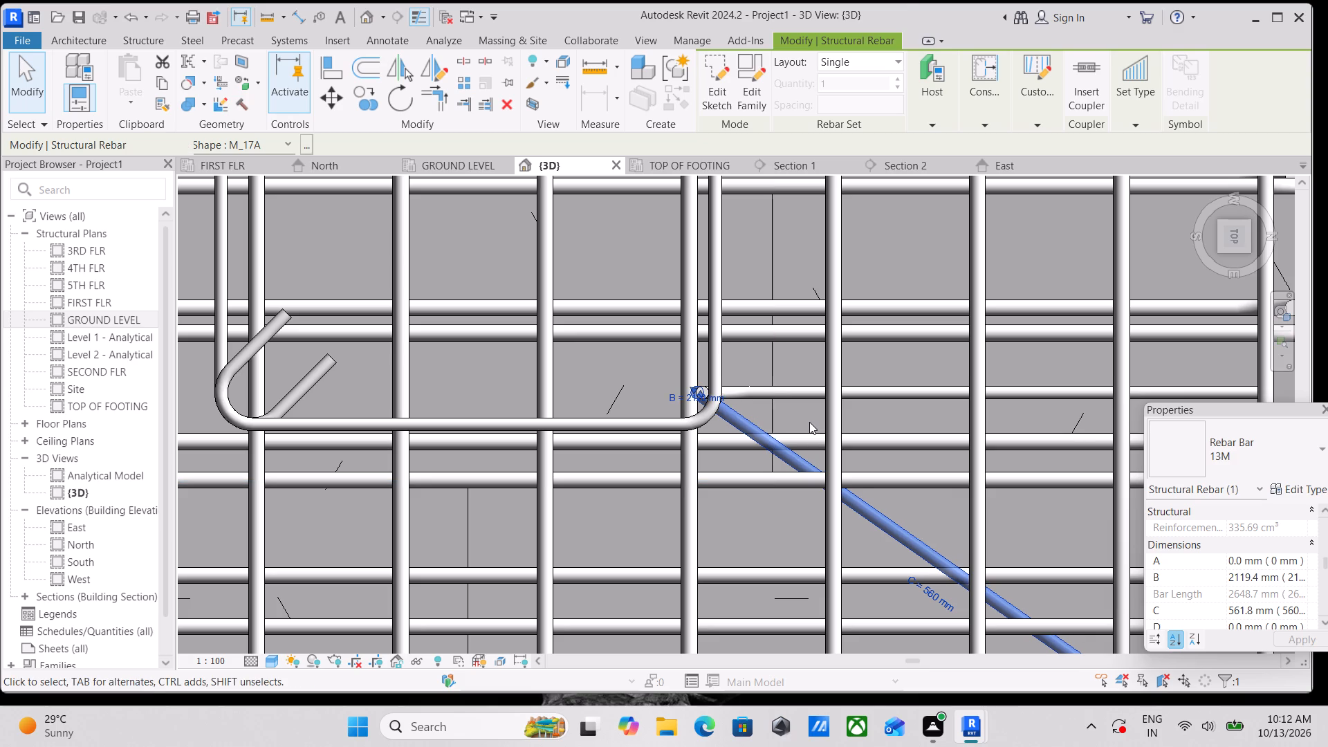
pyautogui.press('Left')
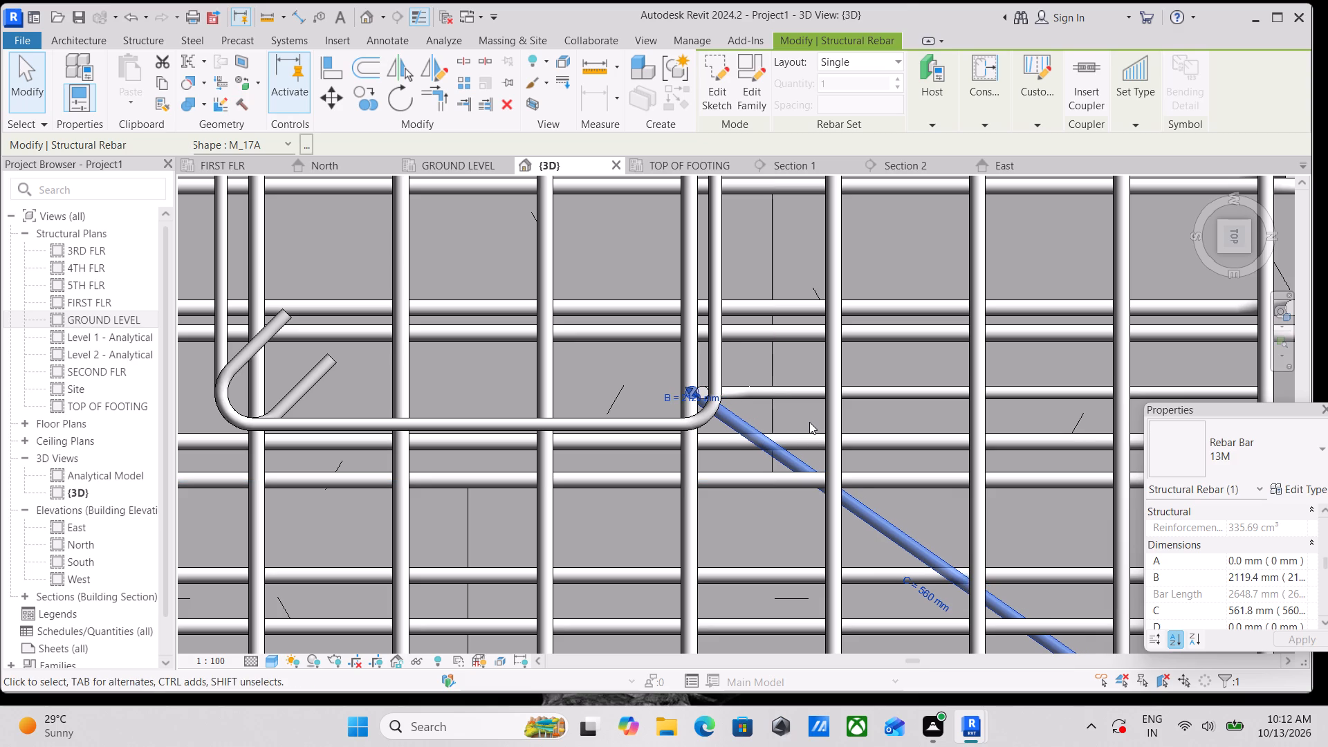
pyautogui.press('Right')
pyautogui.press('Down')
pyautogui.press('Down')
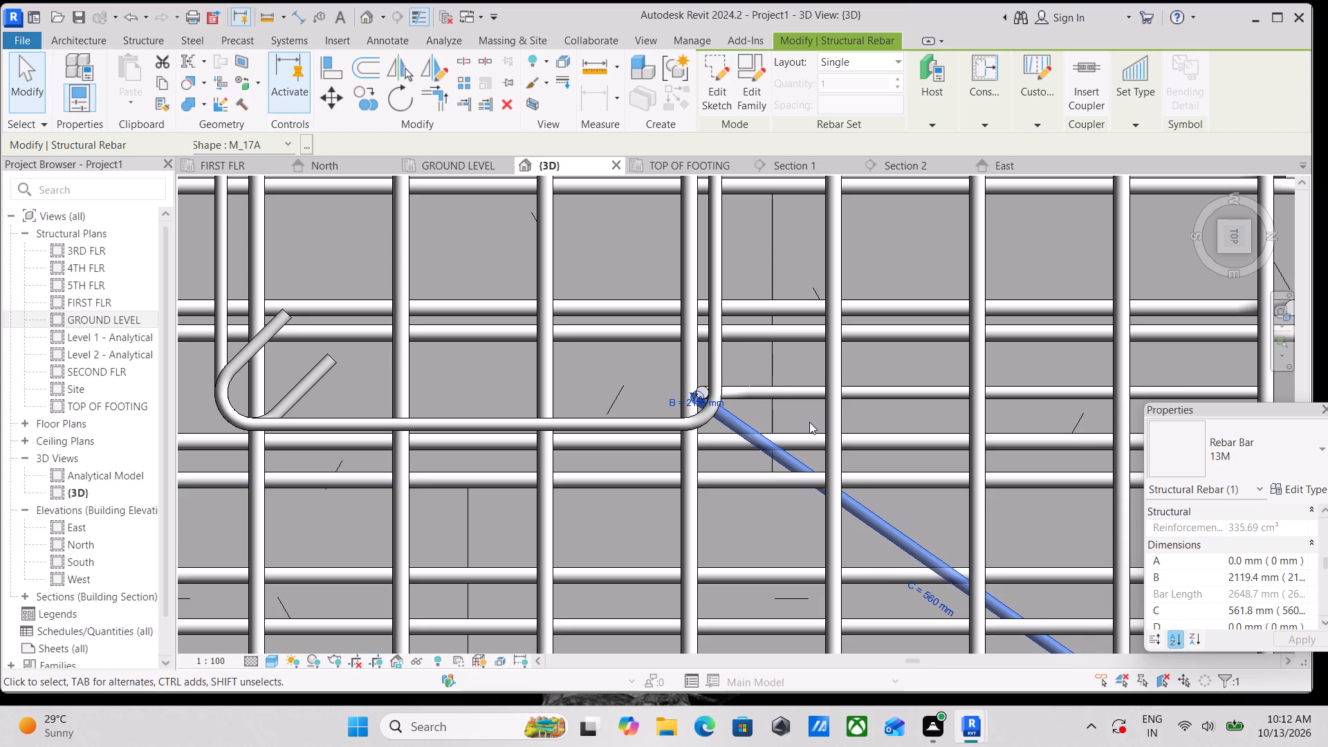
pyautogui.press('Escape')
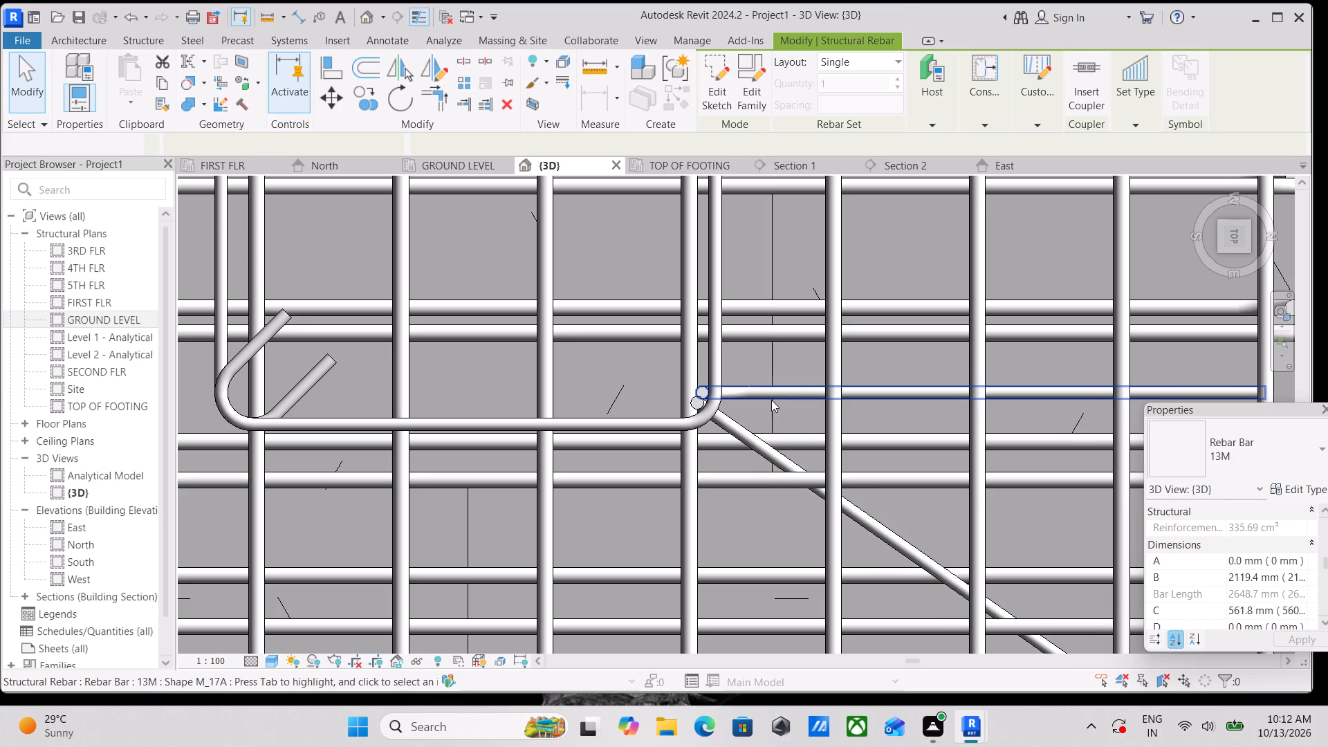
# Delete the original unrotated bent column bar, keeping the diagonal copy.
pyautogui.scroll(-4, 730, 393)
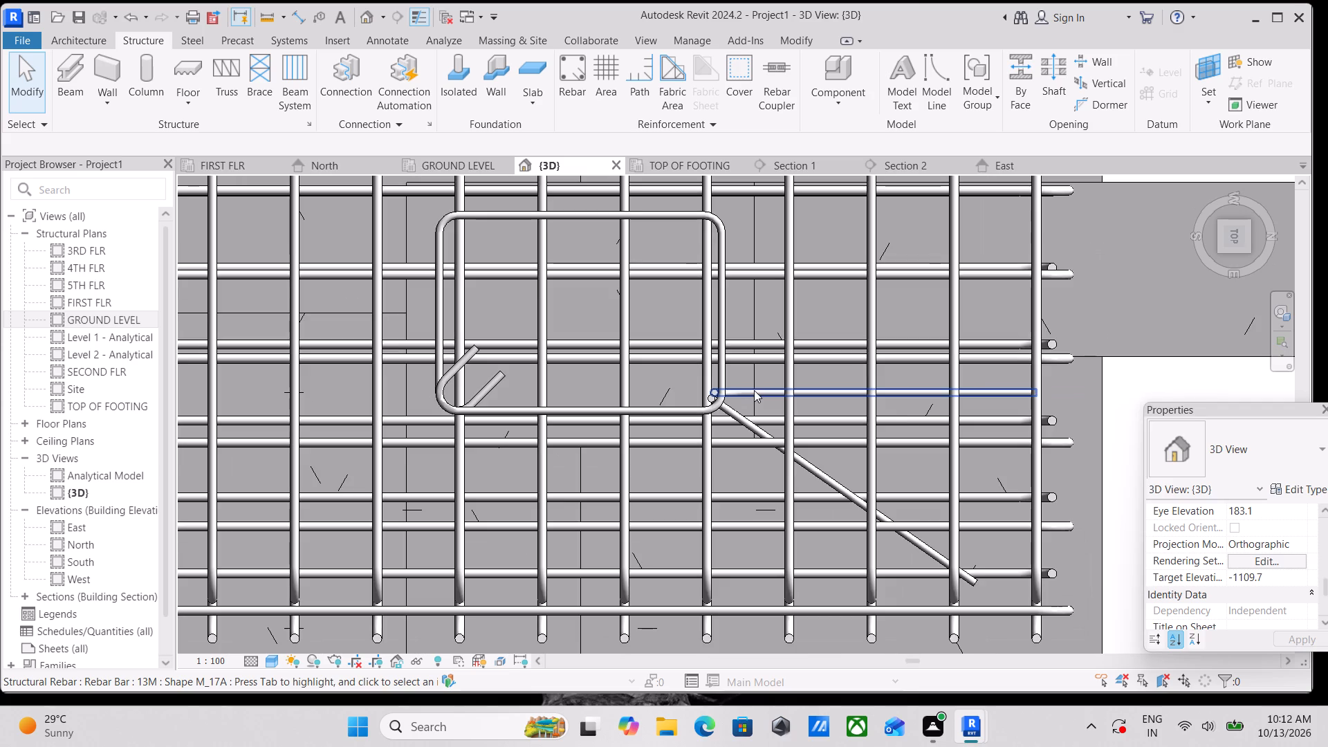
pyautogui.click(754, 390)
pyautogui.scroll(-3, 754, 390)
pyautogui.scroll(2, 751, 394)
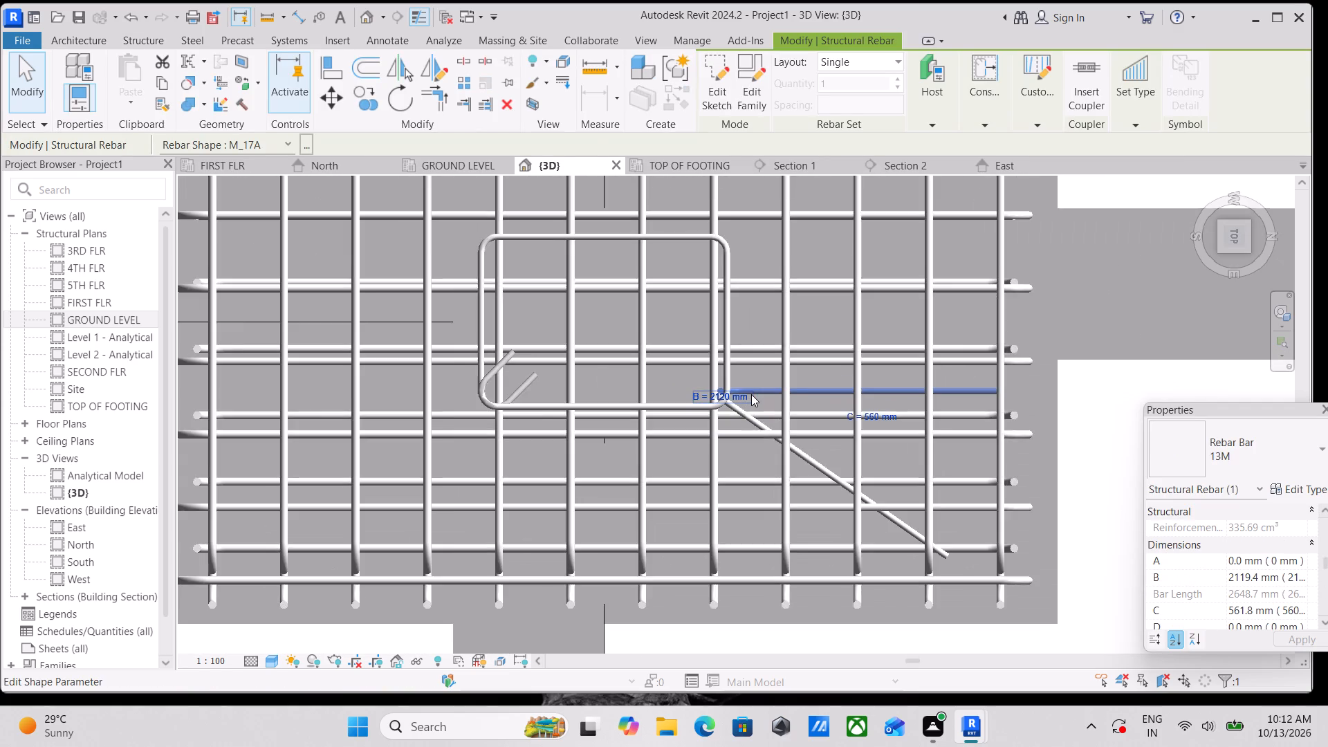
pyautogui.rightClick(751, 394)
pyautogui.click(818, 431)
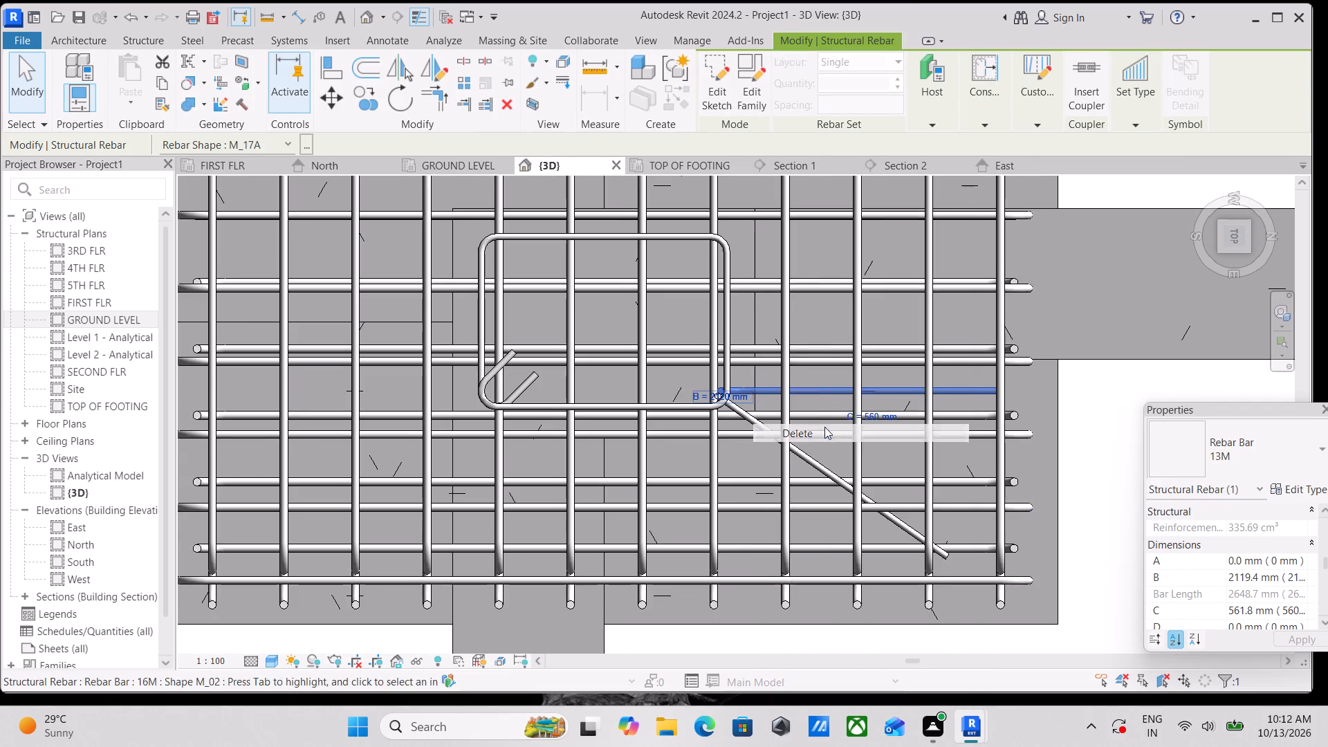
# Mirror a copy of the diagonal bent bar to the adjacent tie corner, about an axis drawn along Grid 1 from the tie side's midpoint.
pyautogui.scroll(-4, 766, 392)
pyautogui.moveTo(813, 374); pyautogui.dragTo(808, 409, button='middle')
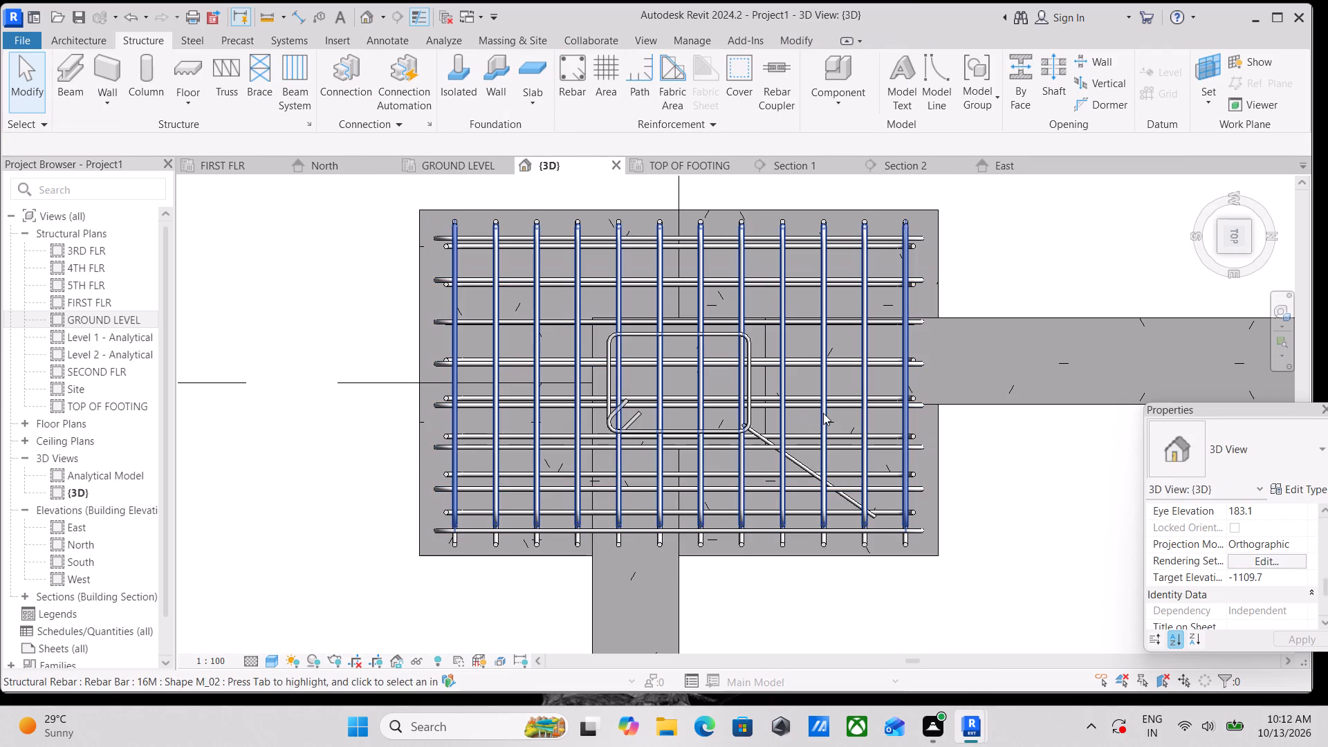
pyautogui.scroll(3, 771, 455)
pyautogui.click(759, 425)
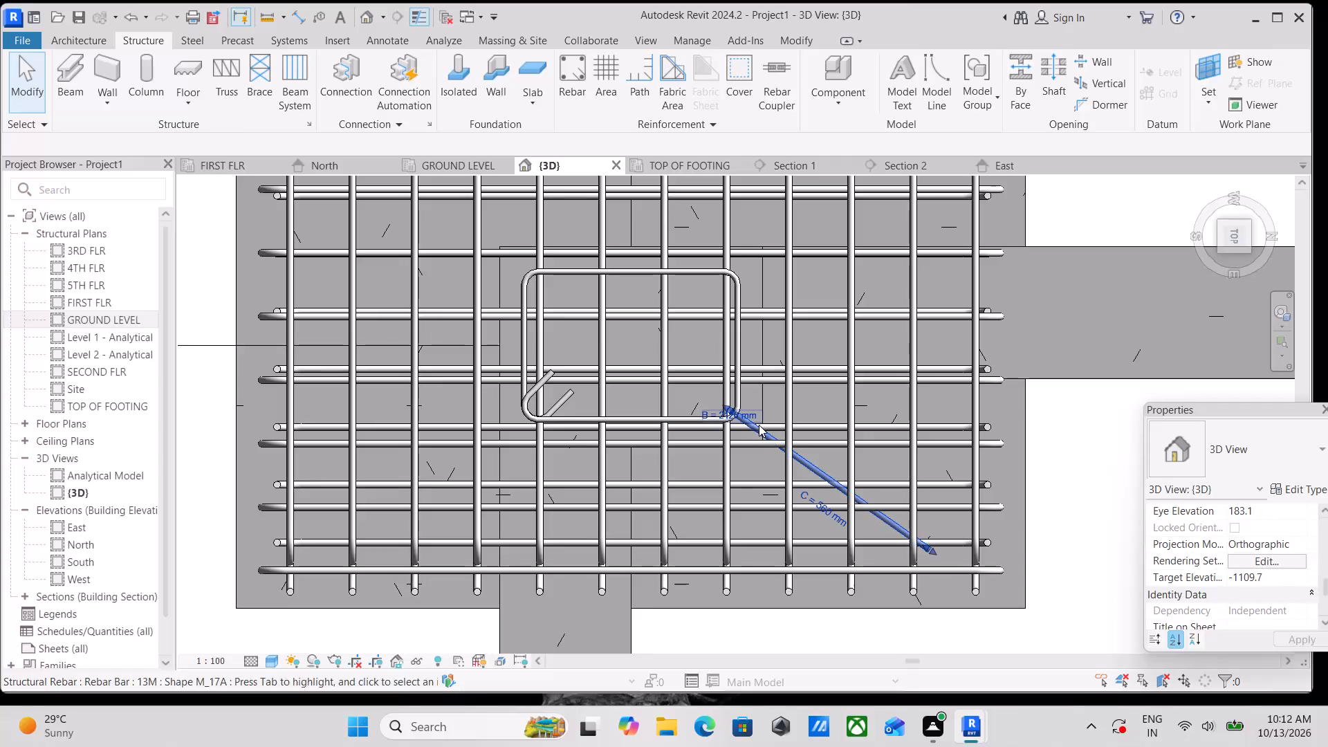
pyautogui.scroll(3, 723, 341)
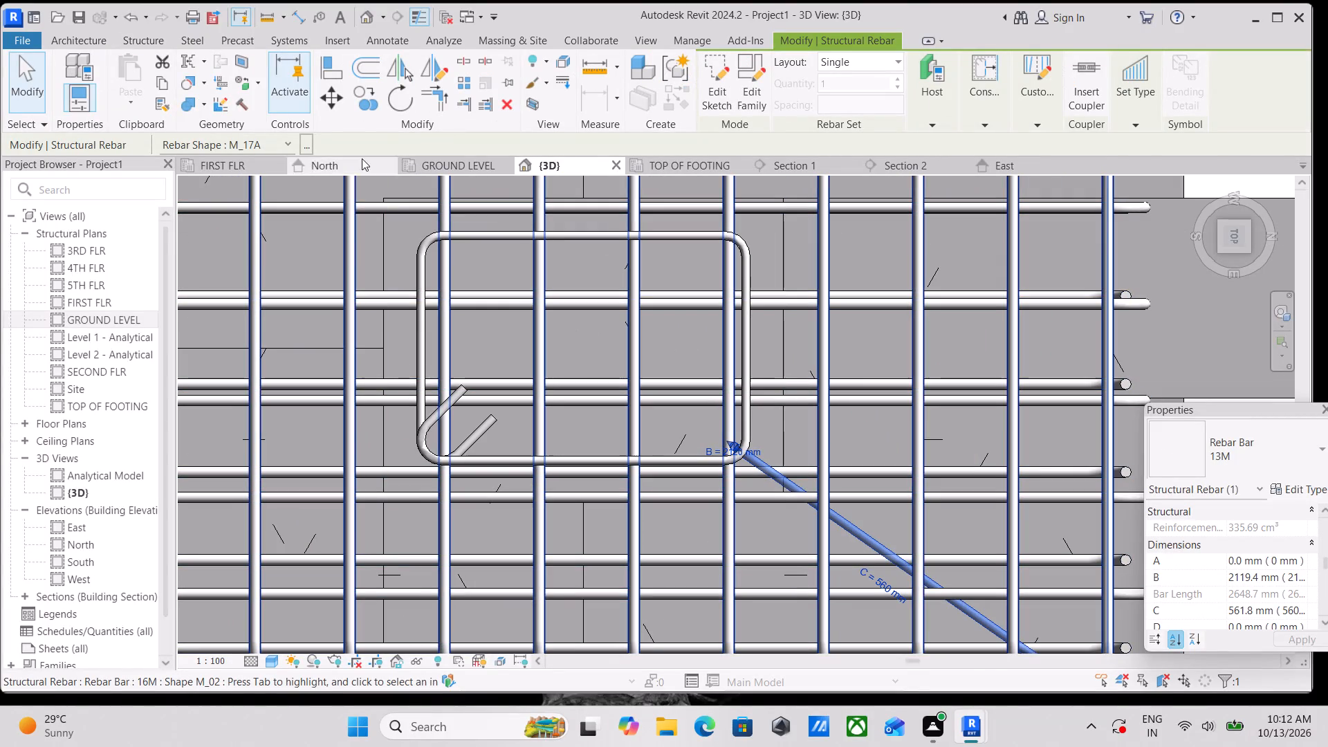
pyautogui.click(436, 70)
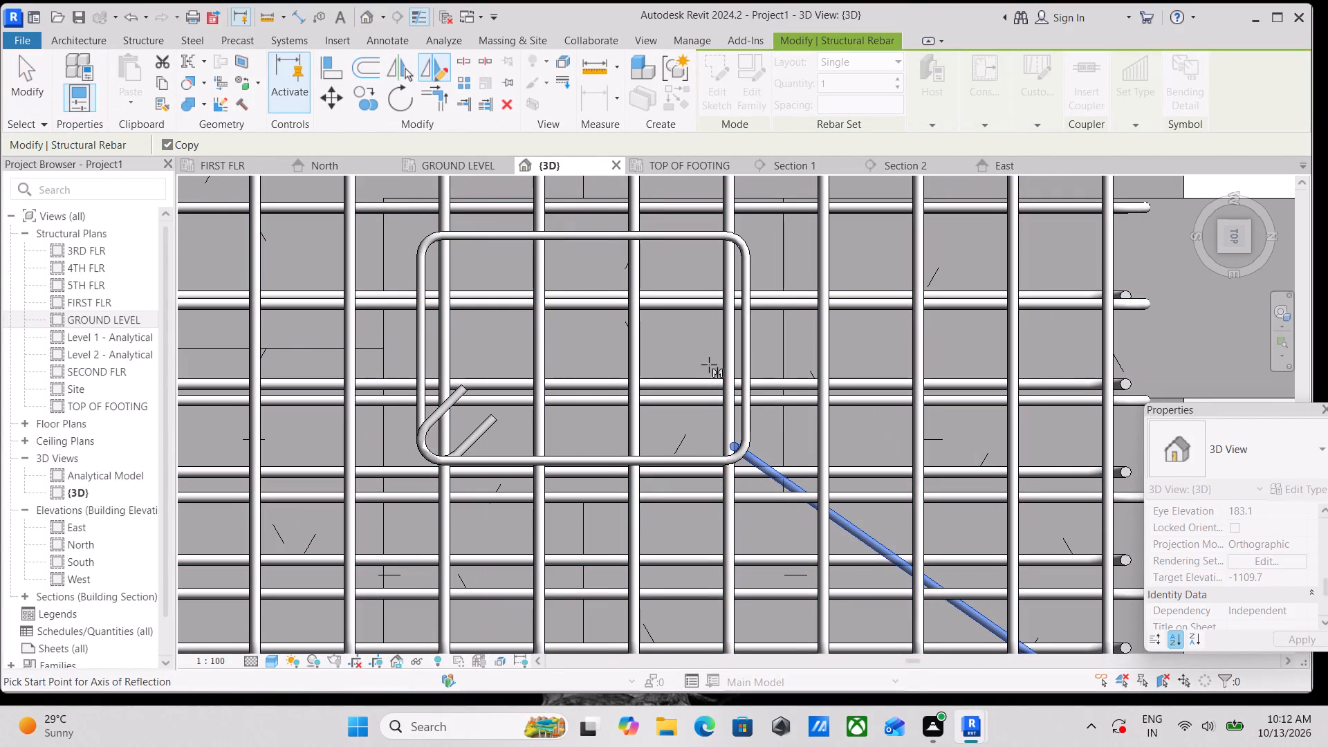
pyautogui.click(748, 343)
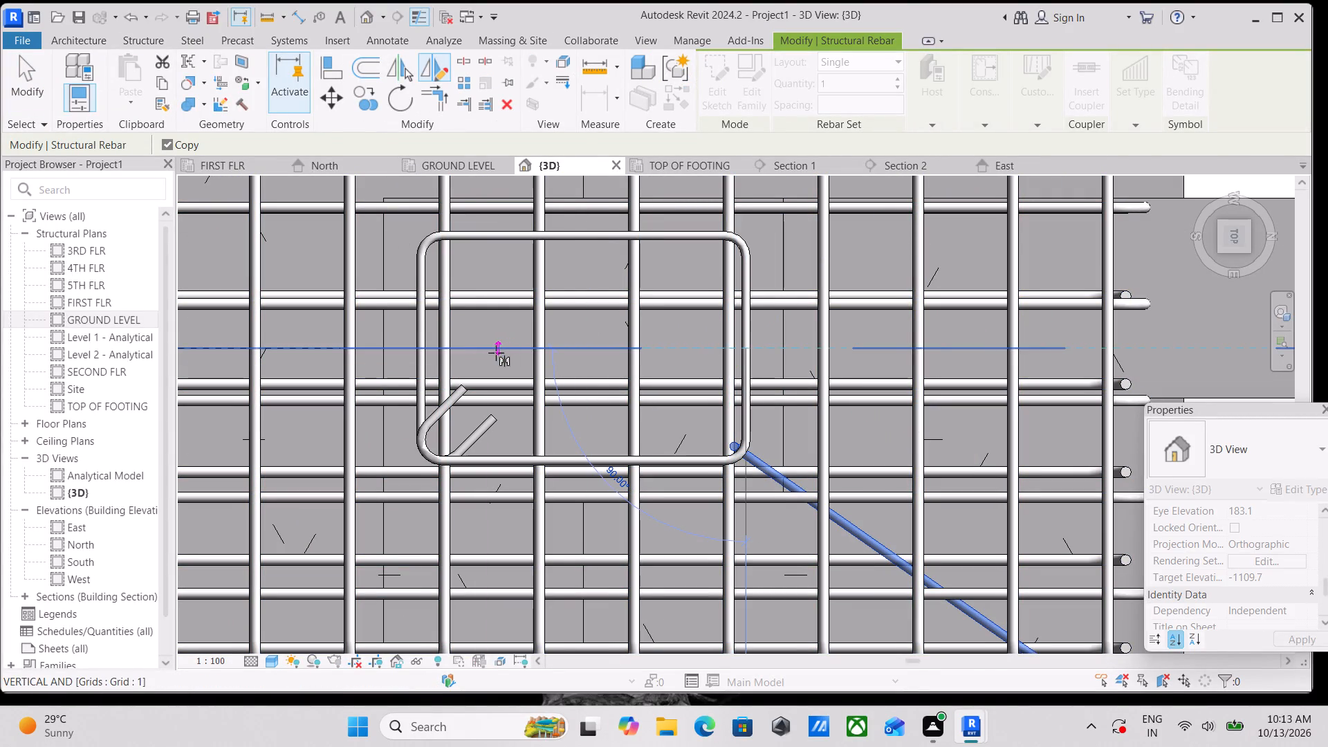
pyautogui.click(403, 347)
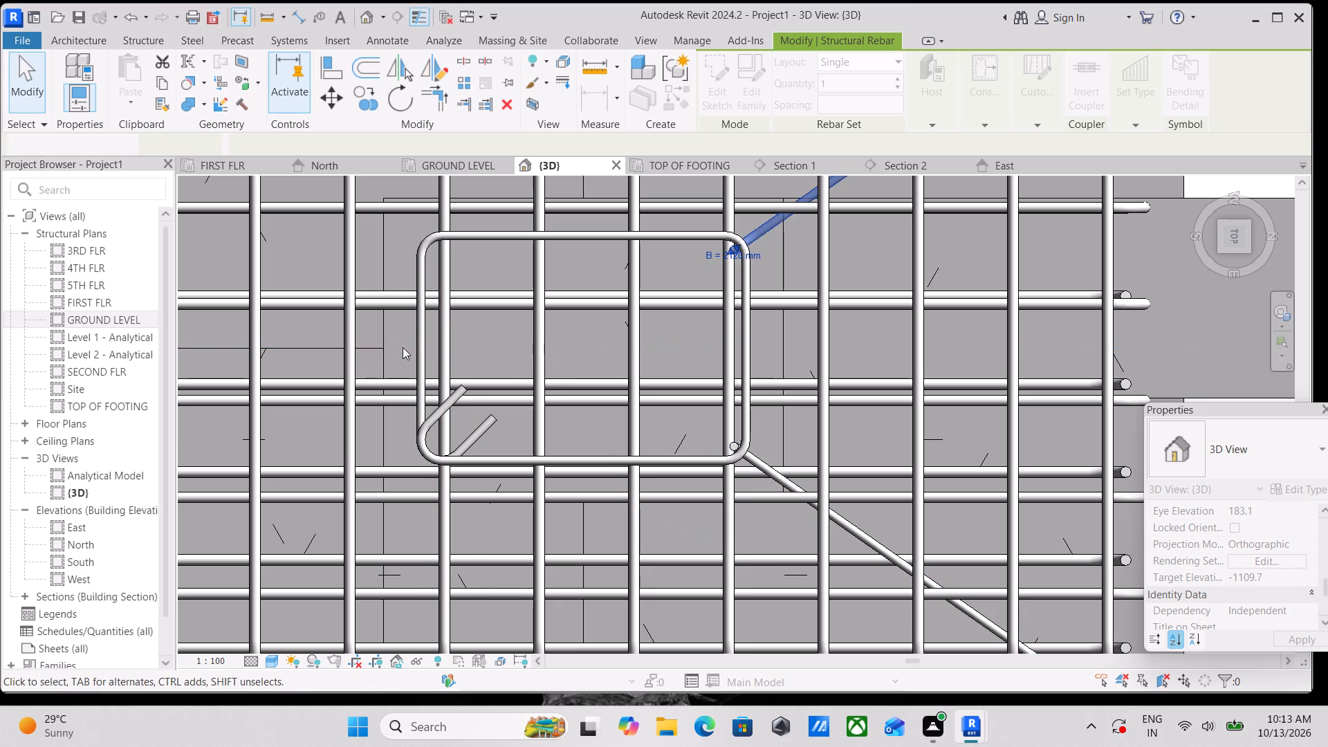
pyautogui.scroll(-2, 677, 317)
pyautogui.press('Escape')
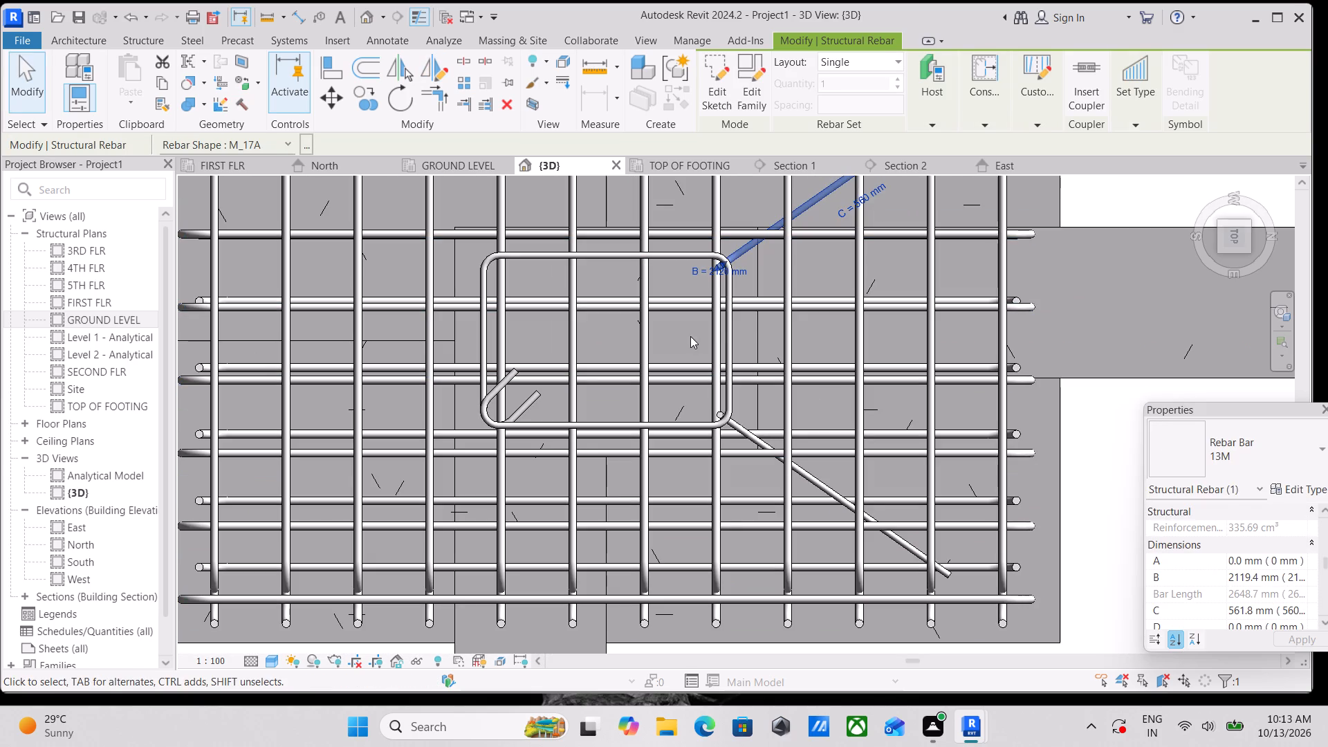
# Mirror copies of both diagonal bent bars to the tie's two opposite corners, about an axis drawn along Grid F.
pyautogui.scroll(2, 761, 244)
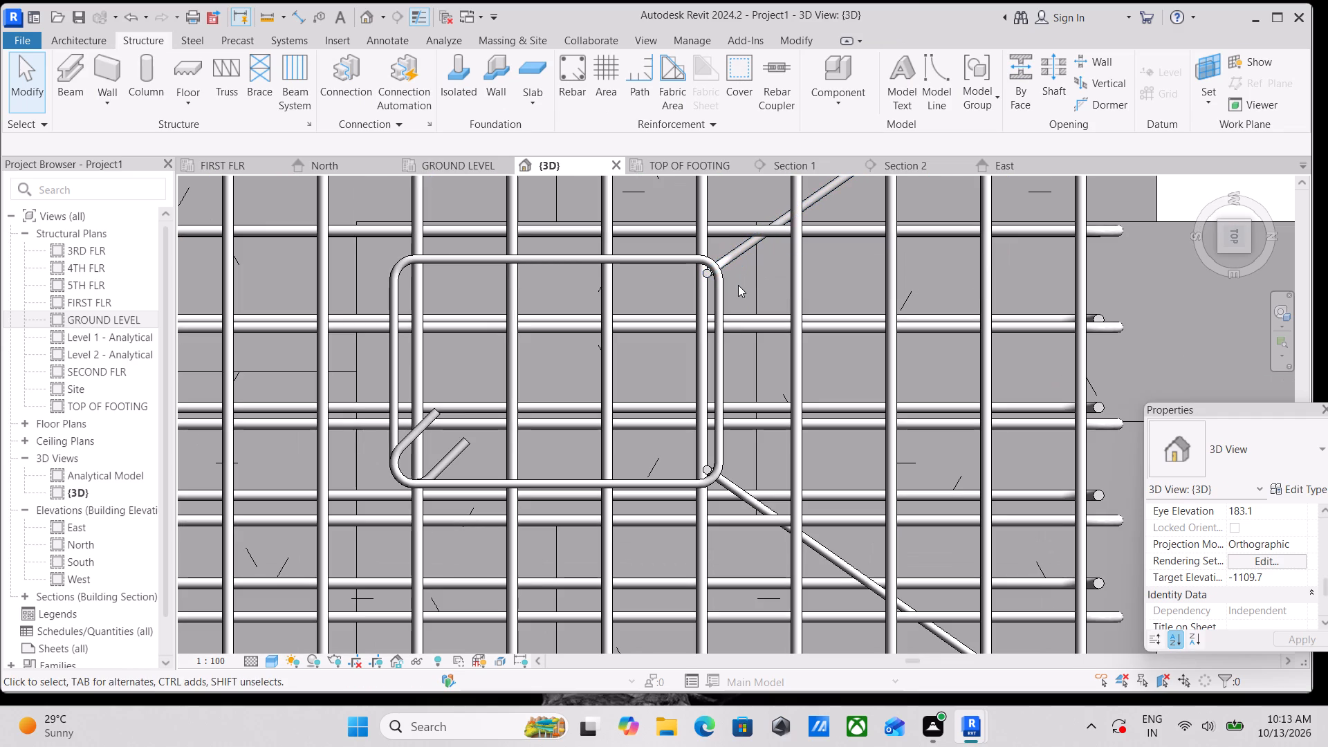
pyautogui.keyDown('ctrl'); pyautogui.click(746, 246); pyautogui.keyUp('ctrl')
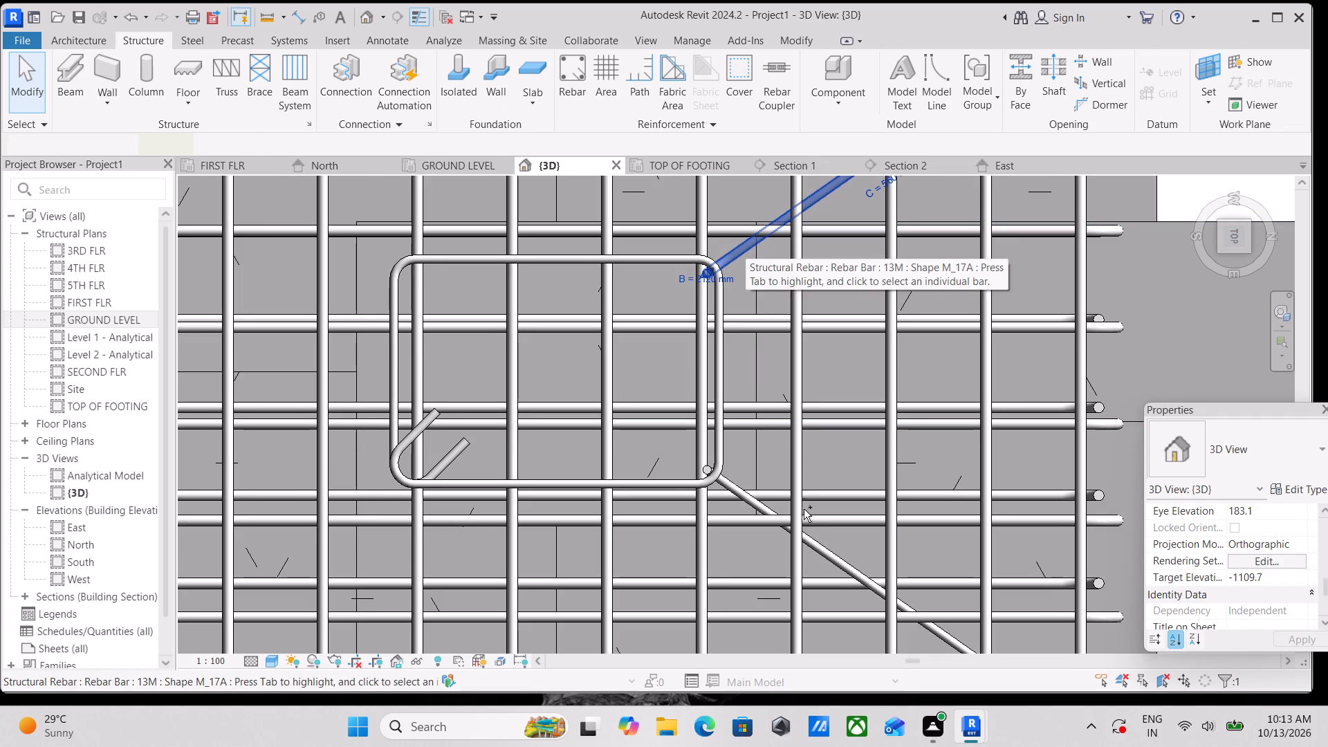
pyautogui.keyDown('ctrl'); pyautogui.click(823, 560); pyautogui.keyUp('ctrl')
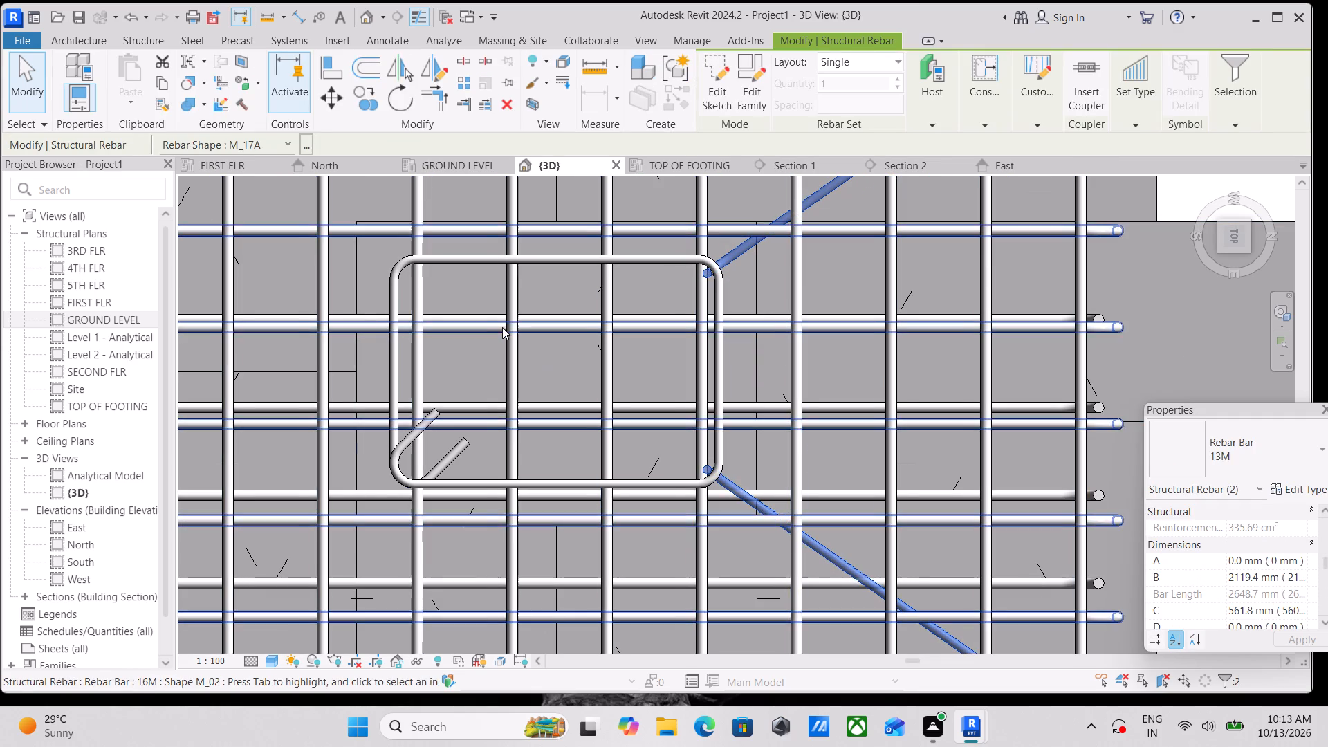
pyautogui.moveTo(502, 327); pyautogui.dragTo(649, 392, button='middle')
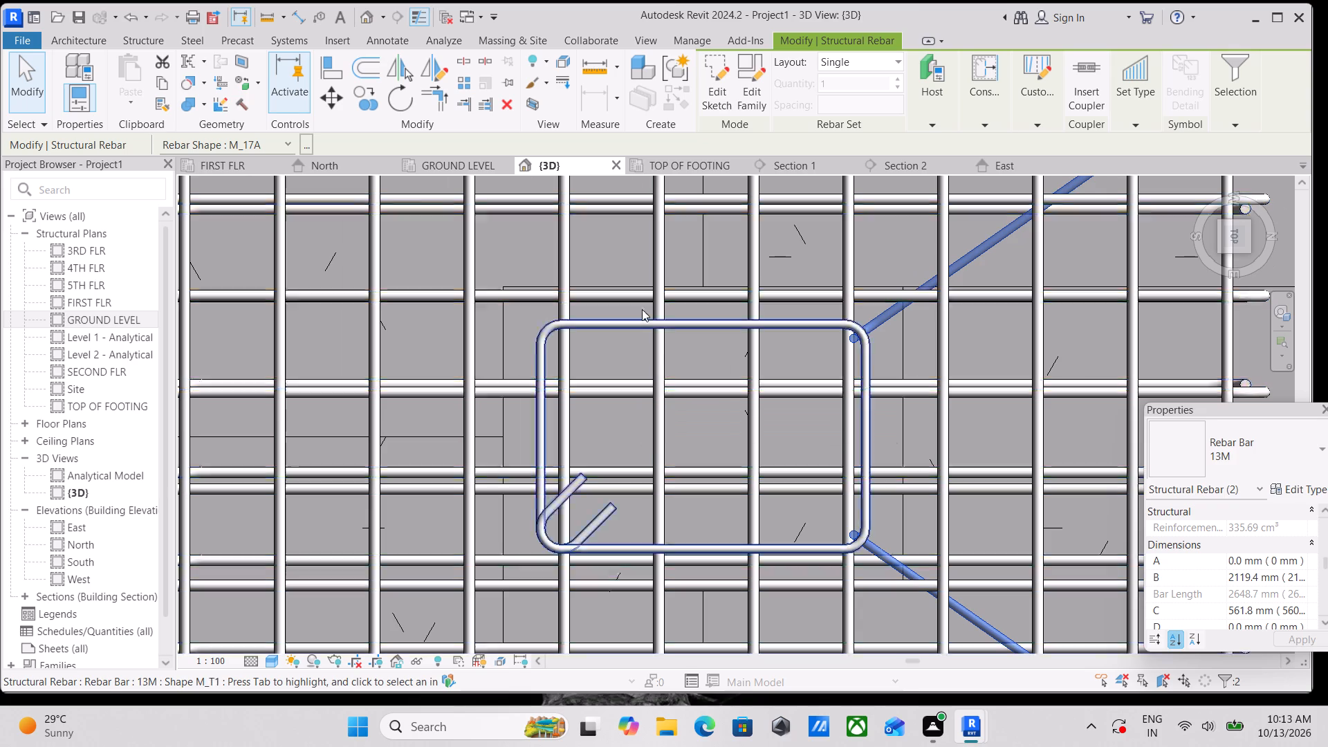
pyautogui.click(440, 76)
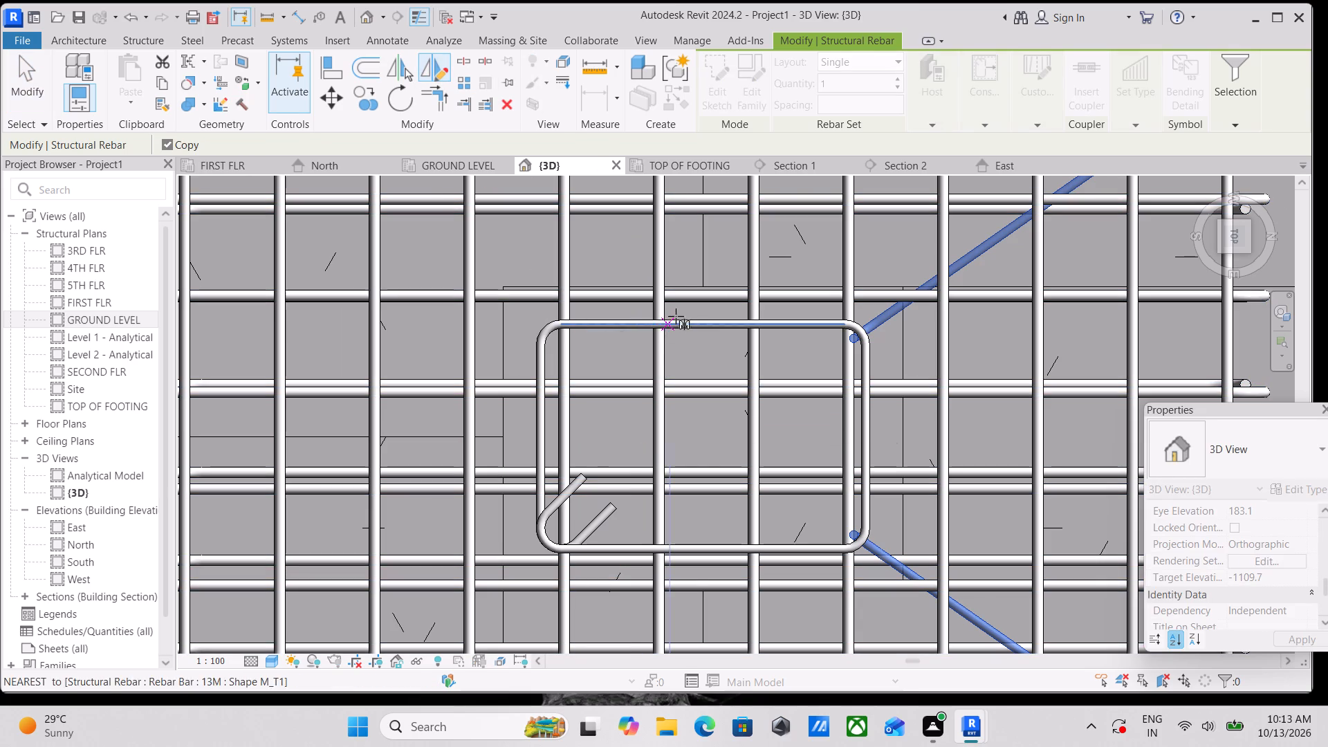
pyautogui.click(702, 326)
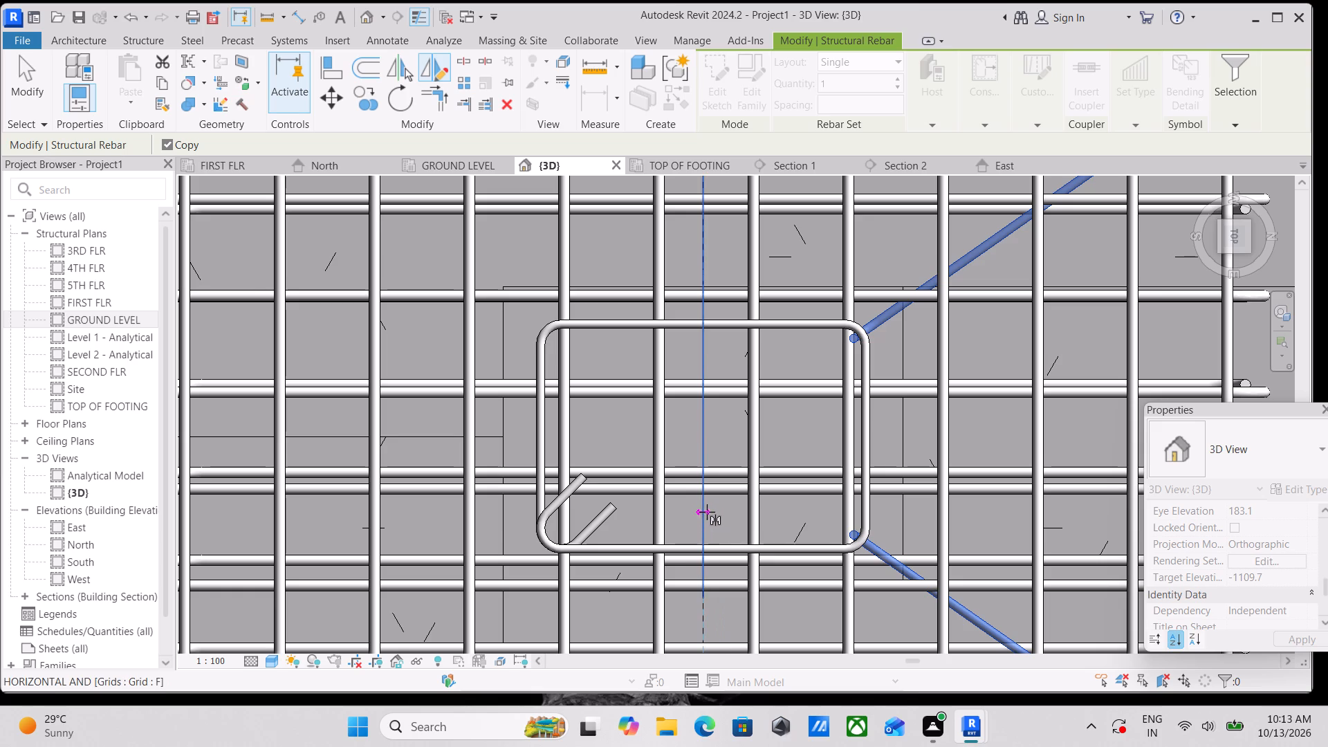
pyautogui.click(707, 512)
pyautogui.scroll(-2, 697, 508)
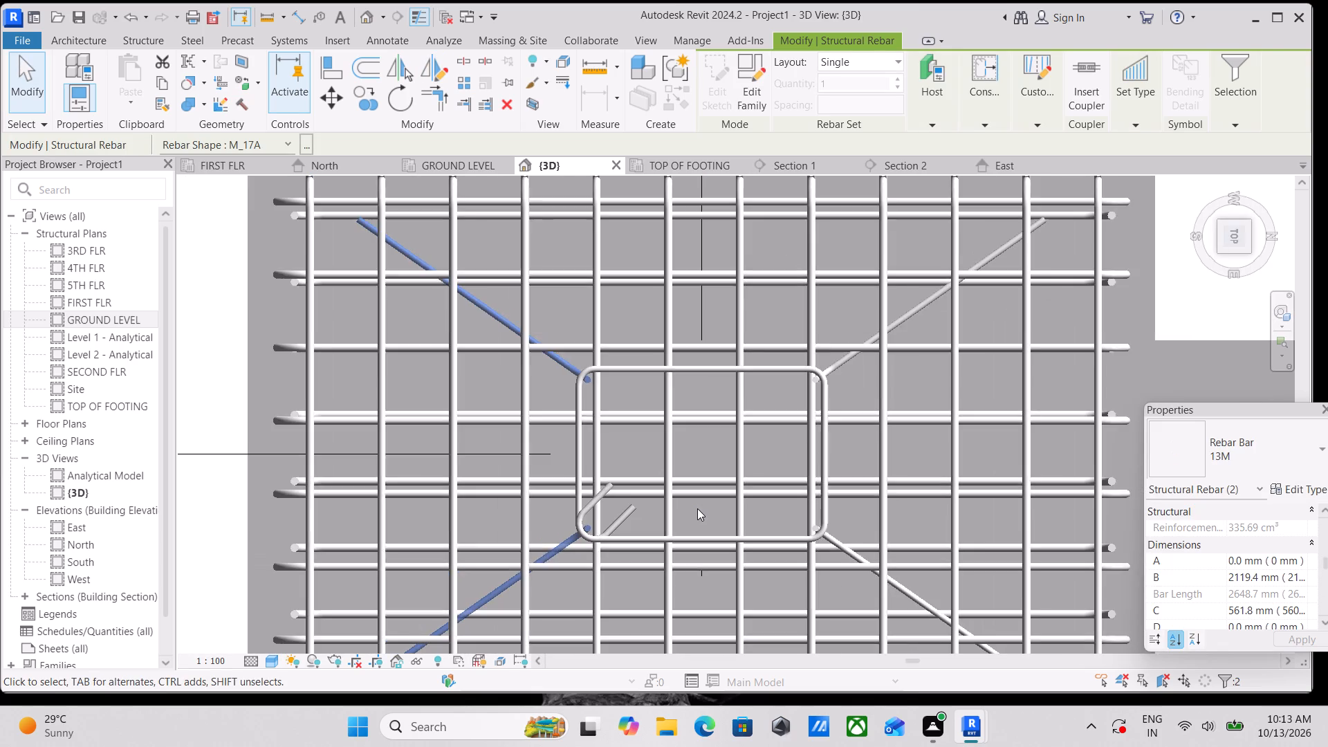
pyautogui.press('Escape')
pyautogui.moveTo(712, 478); pyautogui.dragTo(664, 392, button='middle')
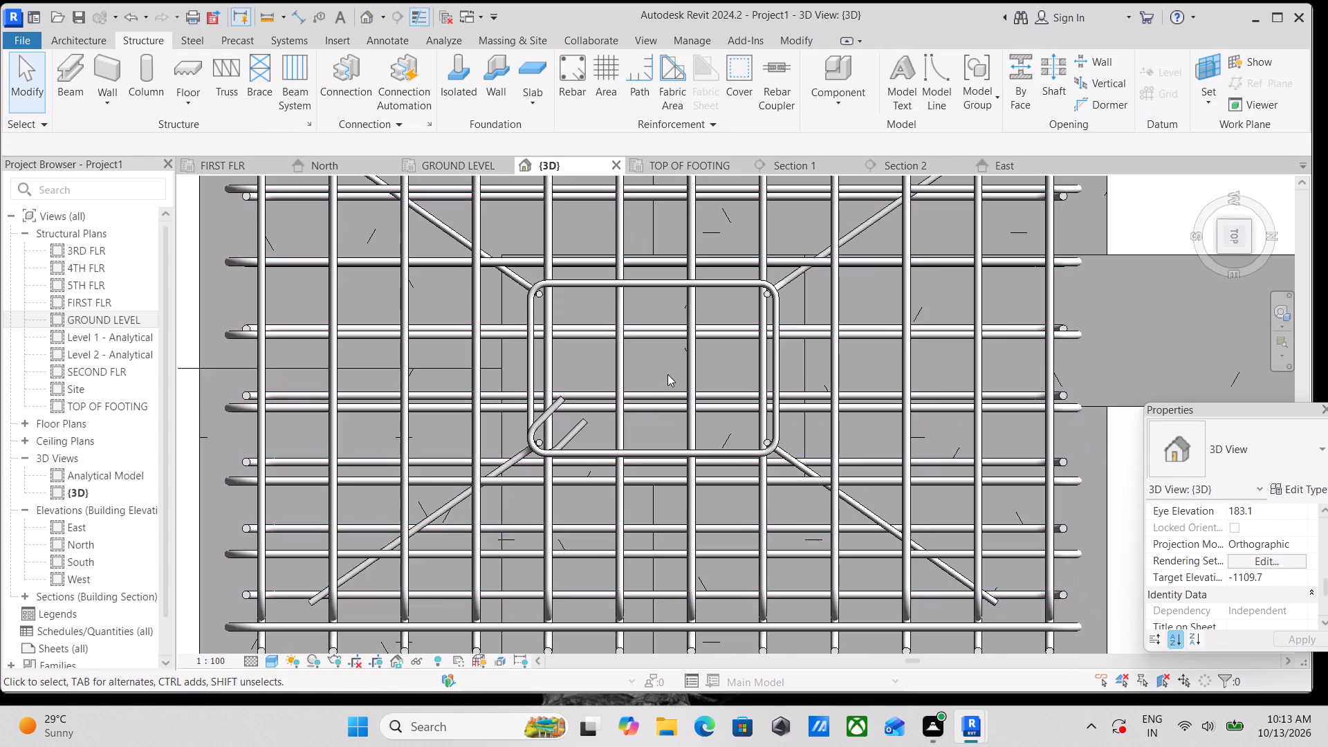
pyautogui.moveTo(670, 373); pyautogui.dragTo(625, 382, button='middle')
pyautogui.scroll(-1, 670, 373)
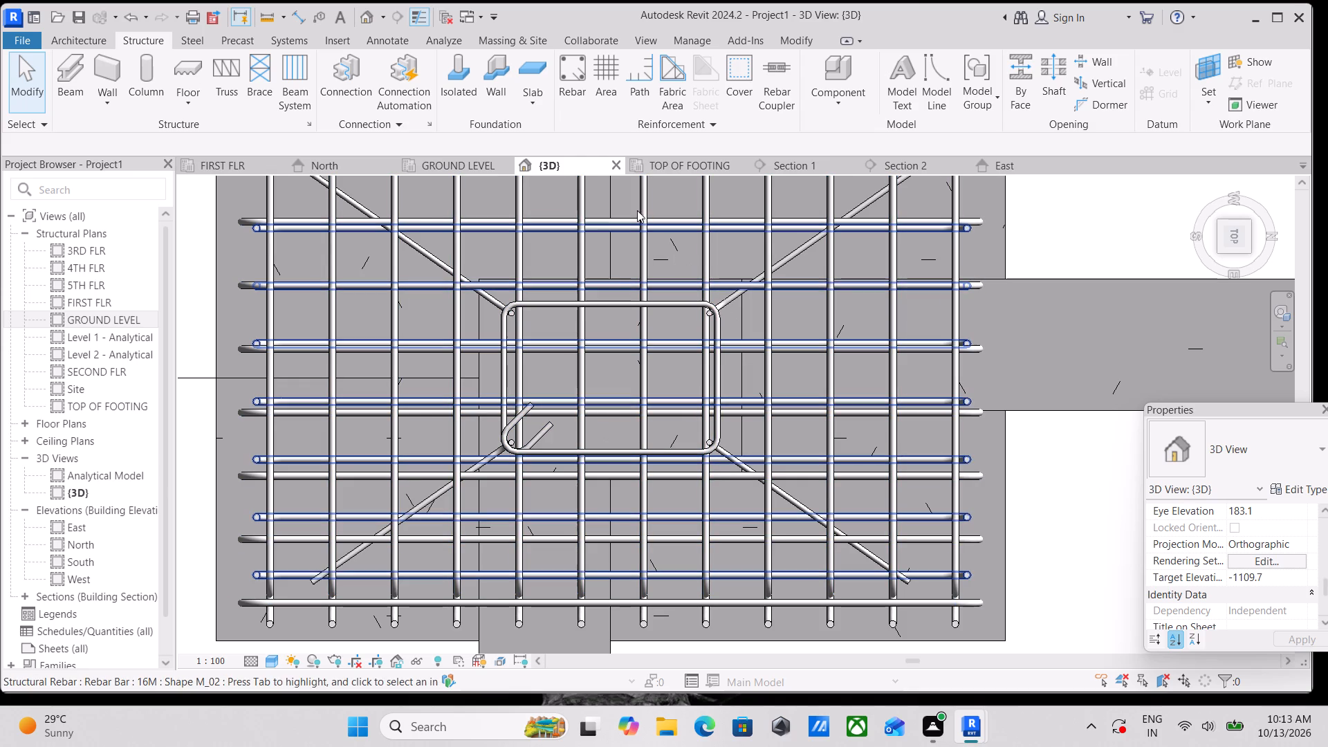
# From Section 1, open the sketch of the tie at the top of the column in Structural Plan: GROUND LEVEL.
pyautogui.click(809, 167)
pyautogui.scroll(-1, 765, 366)
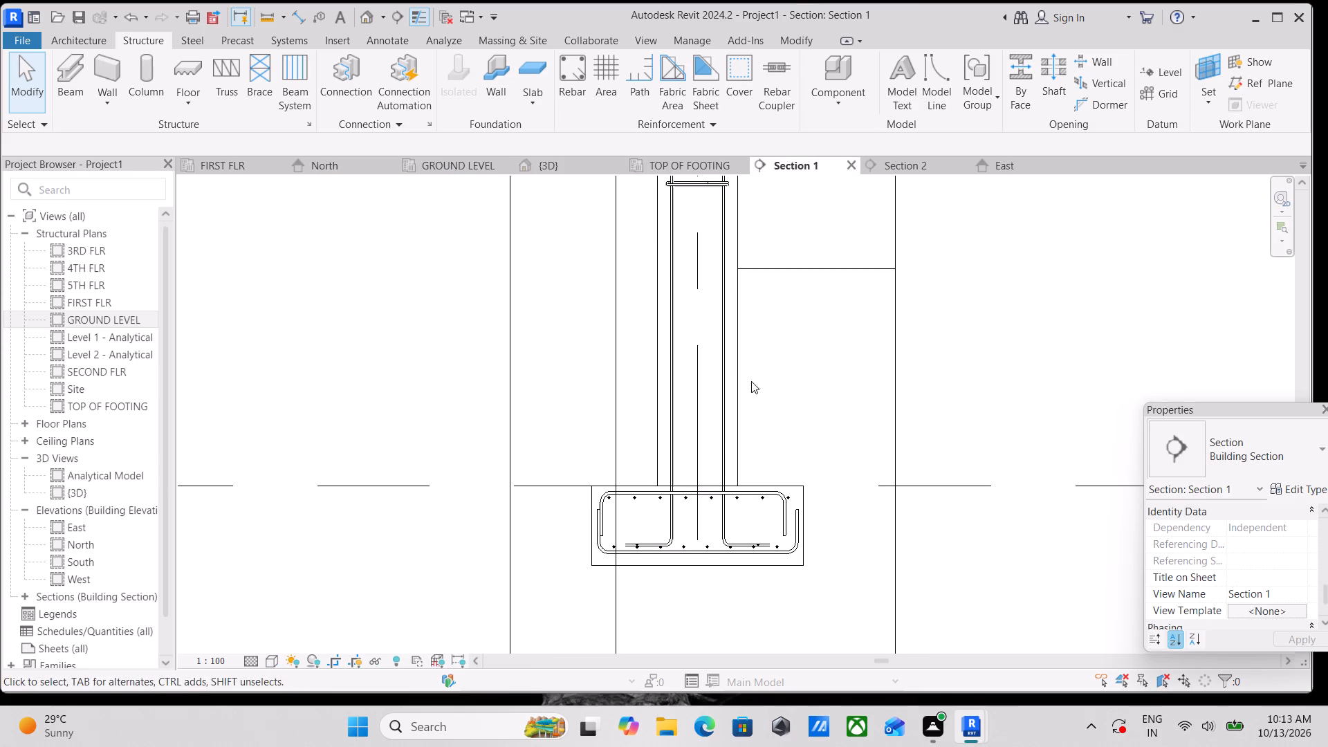
pyautogui.scroll(2, 730, 402)
pyautogui.moveTo(763, 360); pyautogui.dragTo(763, 465, button='middle')
pyautogui.moveTo(750, 306); pyautogui.dragTo(762, 427, button='middle')
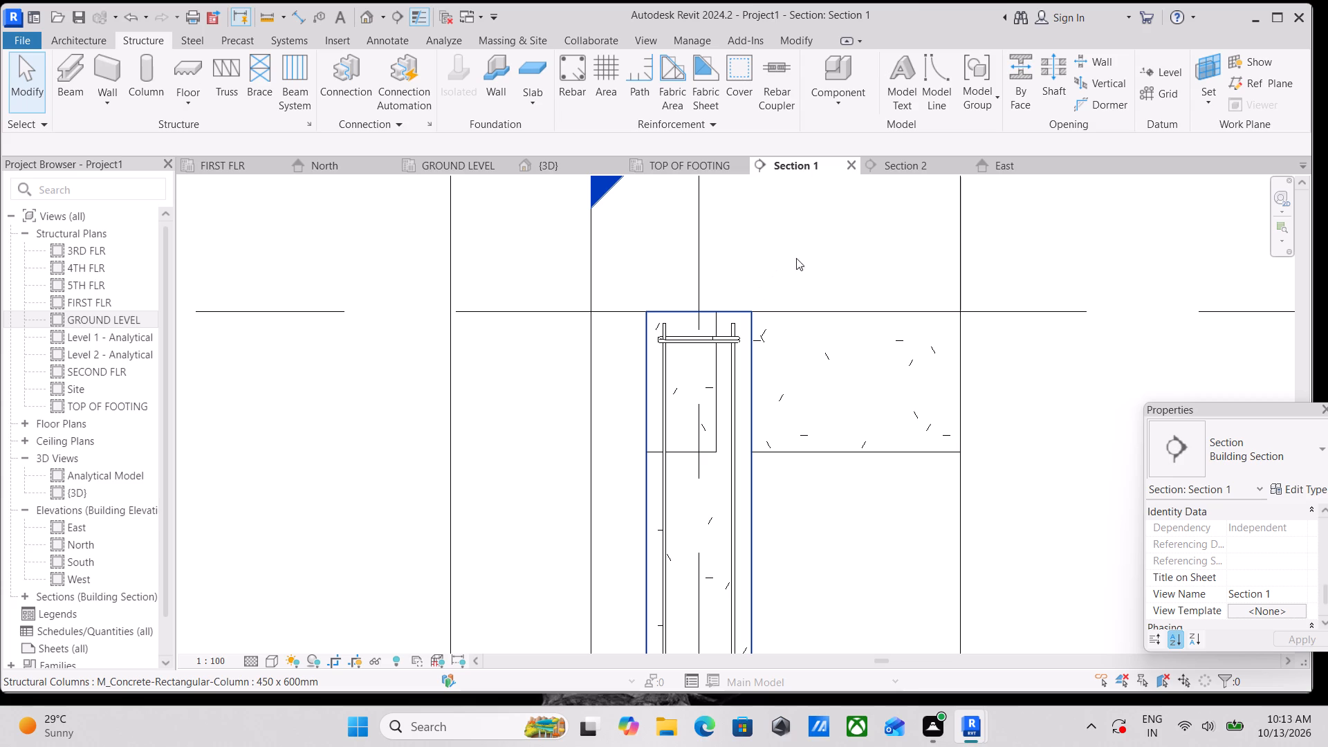
pyautogui.doubleClick(686, 340)
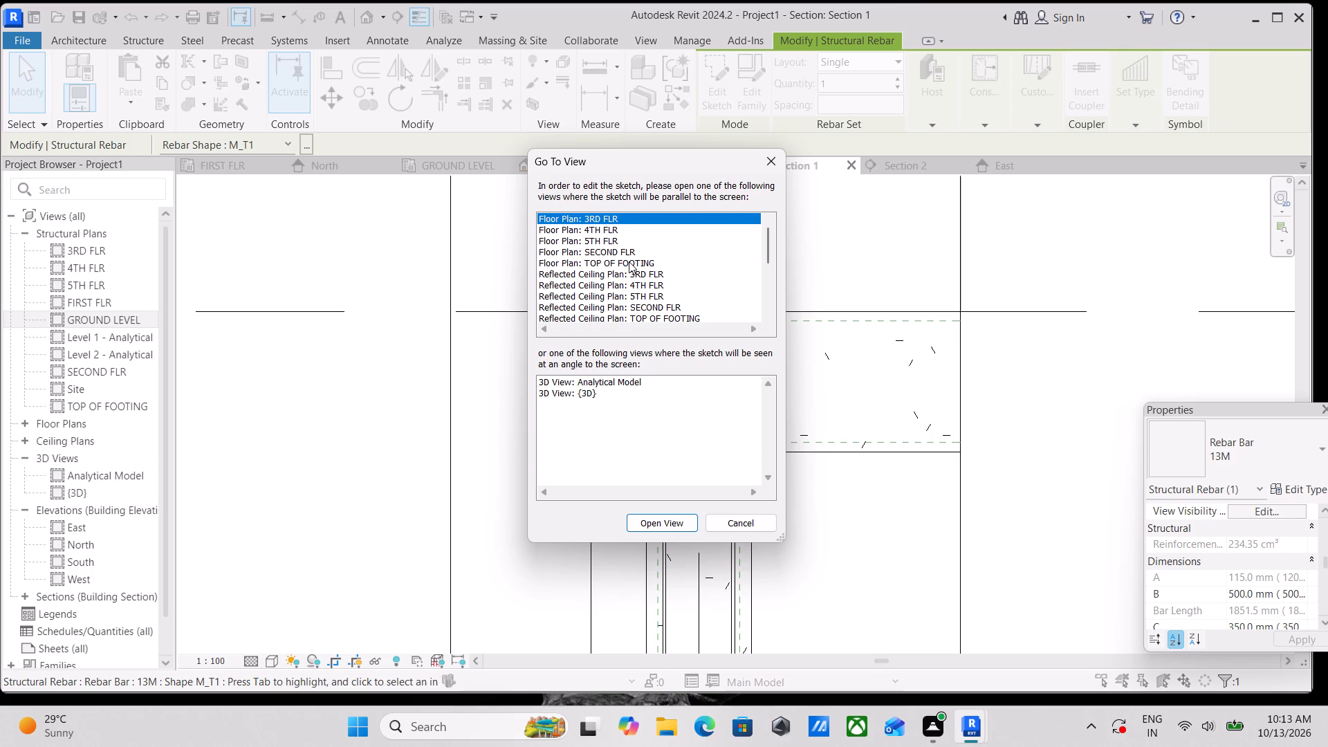
pyautogui.scroll(-1, 623, 310)
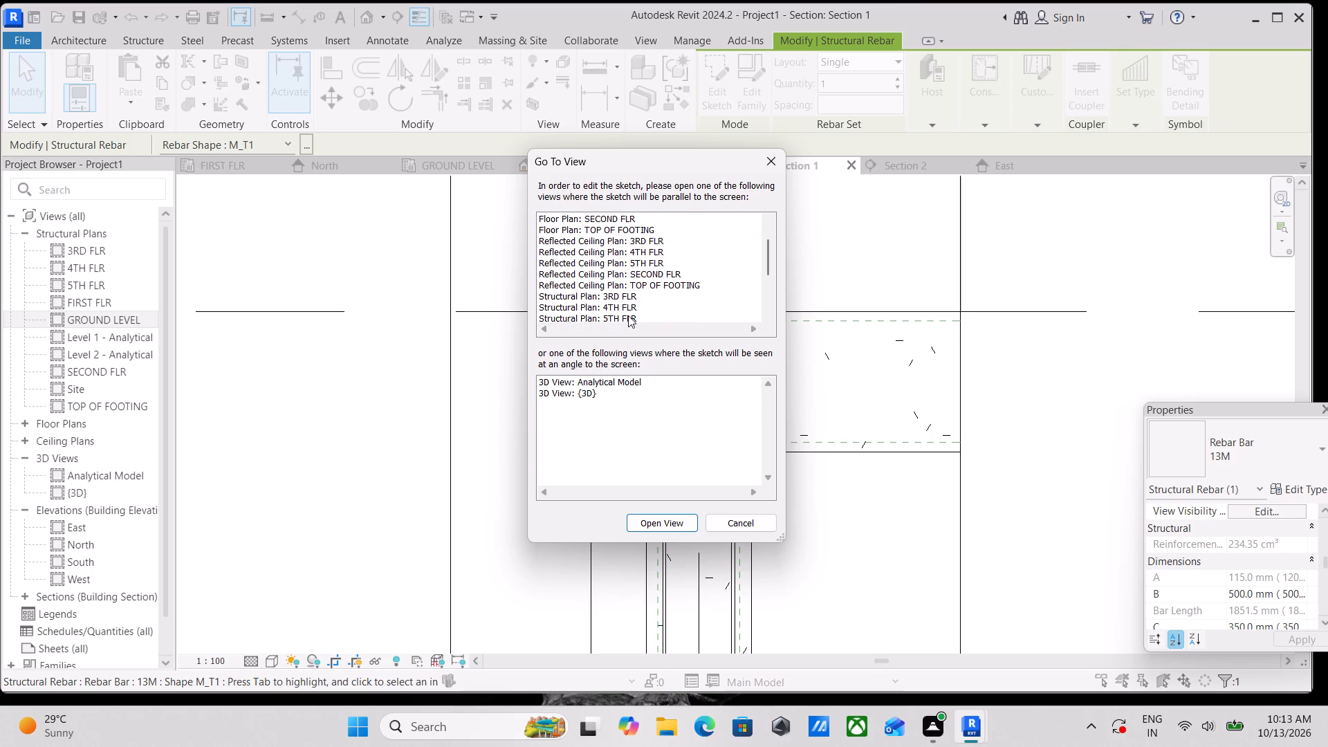
pyautogui.scroll(-2, 628, 315)
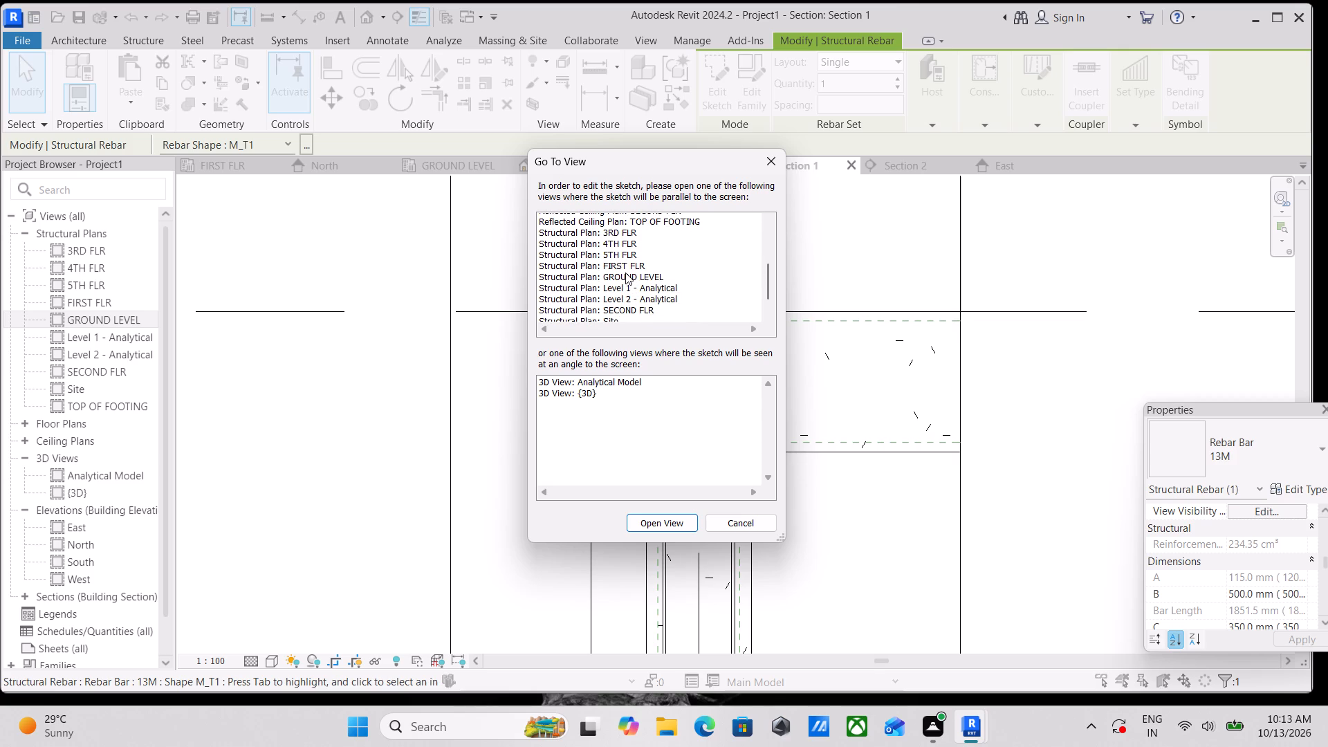
pyautogui.click(625, 273)
pyautogui.click(676, 518)
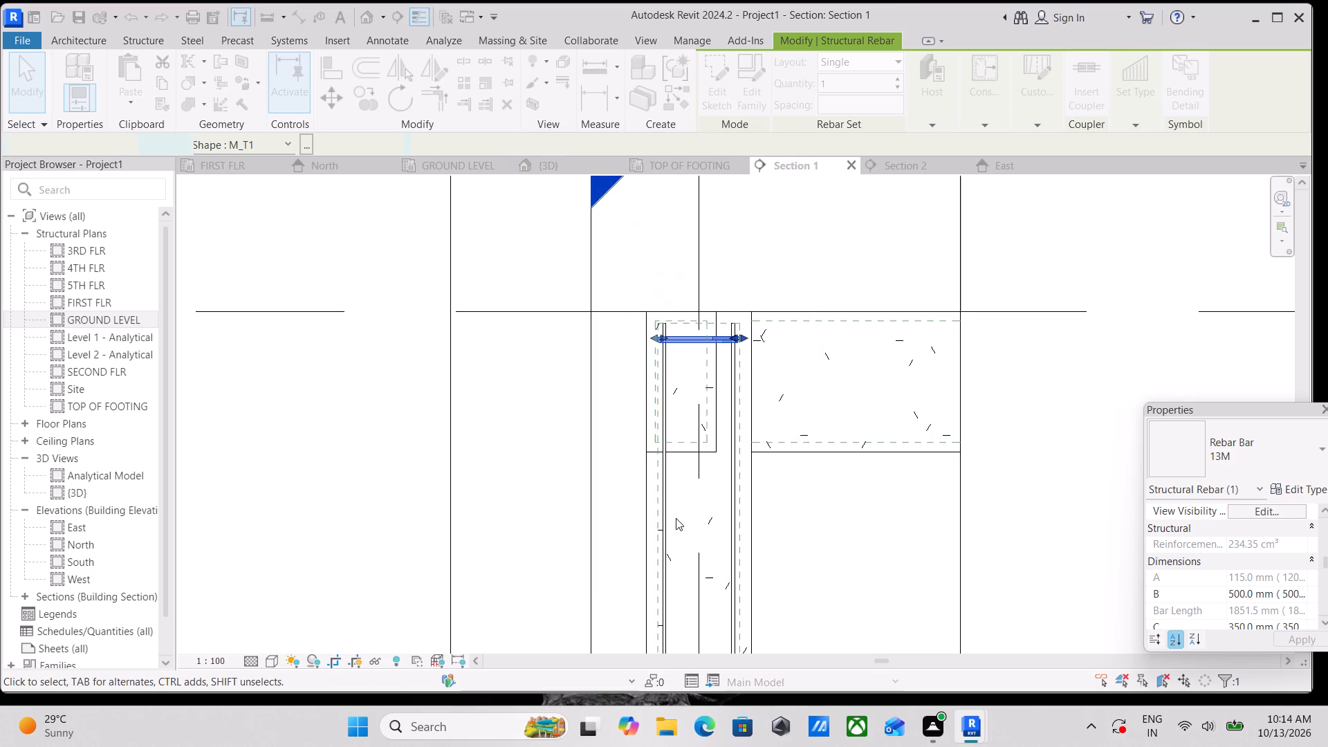
# Locate the tie sketch at the grid 1 and F column and finish it without edits.
pyautogui.scroll(-4, 730, 425)
pyautogui.scroll(-1, 769, 553)
pyautogui.moveTo(763, 541); pyautogui.dragTo(694, 369, button='middle')
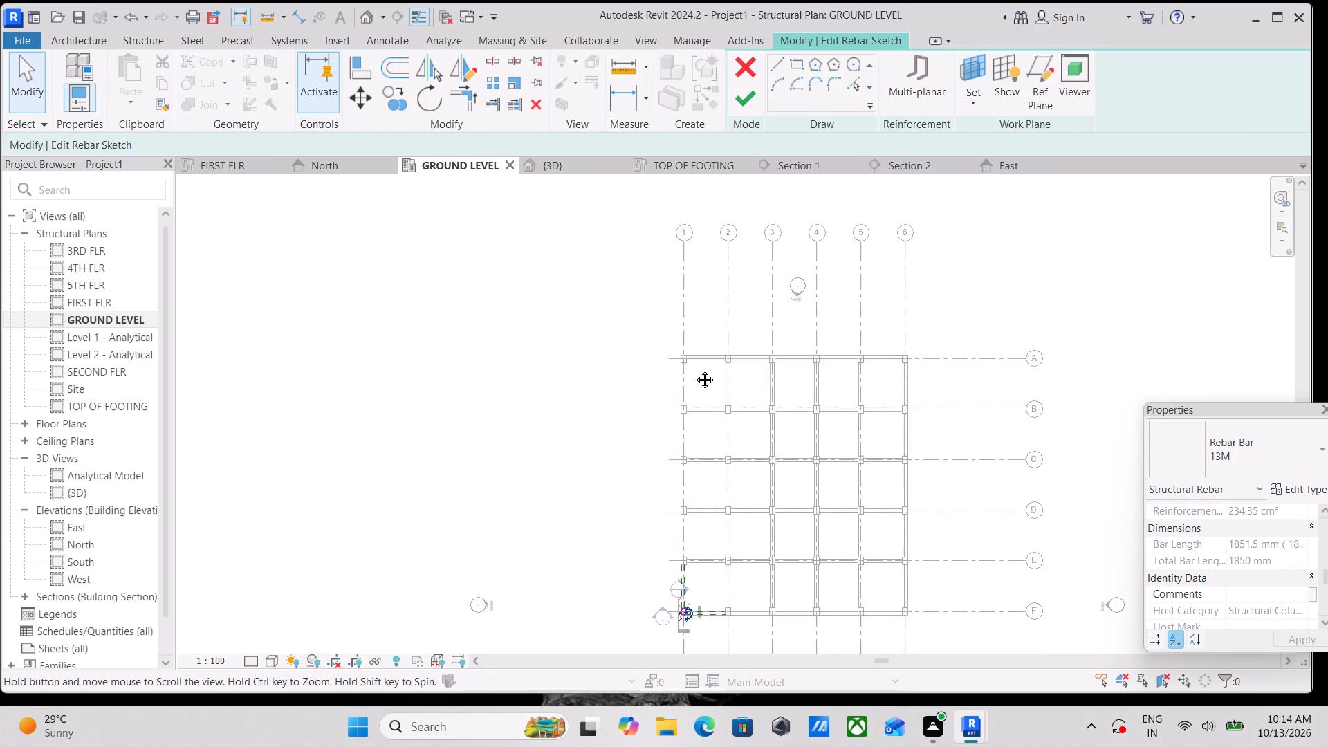
pyautogui.moveTo(694, 369); pyautogui.dragTo(645, 242, button='middle')
pyautogui.scroll(16, 607, 382)
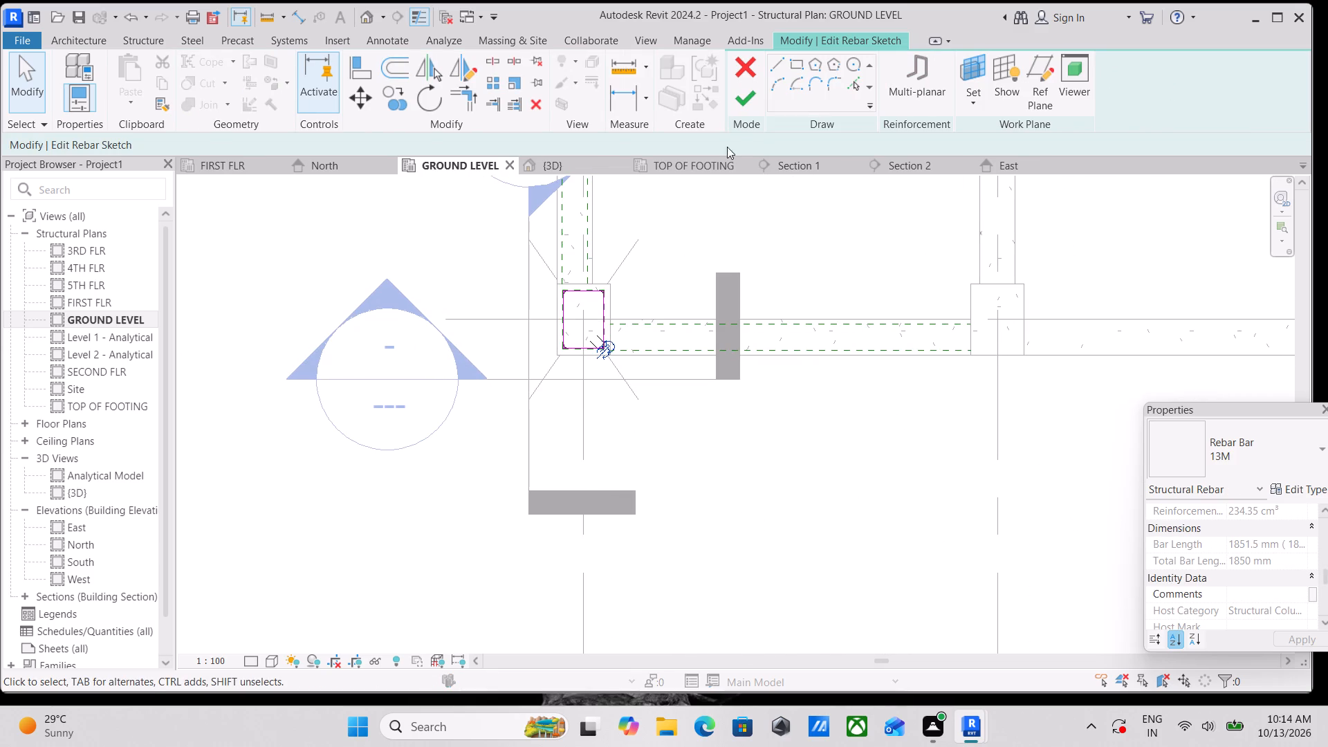
pyautogui.click(743, 105)
# Check the selected column tie's view visibility states.
pyautogui.scroll(7, 589, 329)
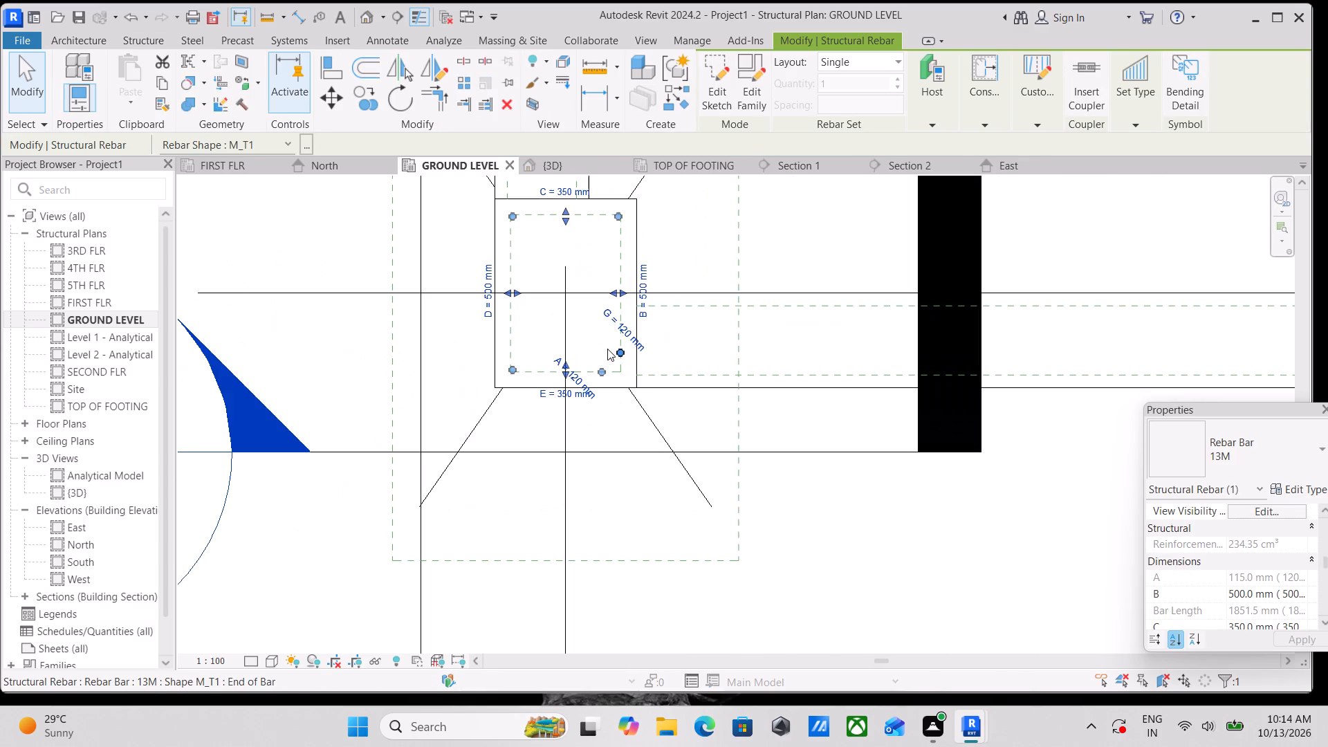
pyautogui.click(616, 369)
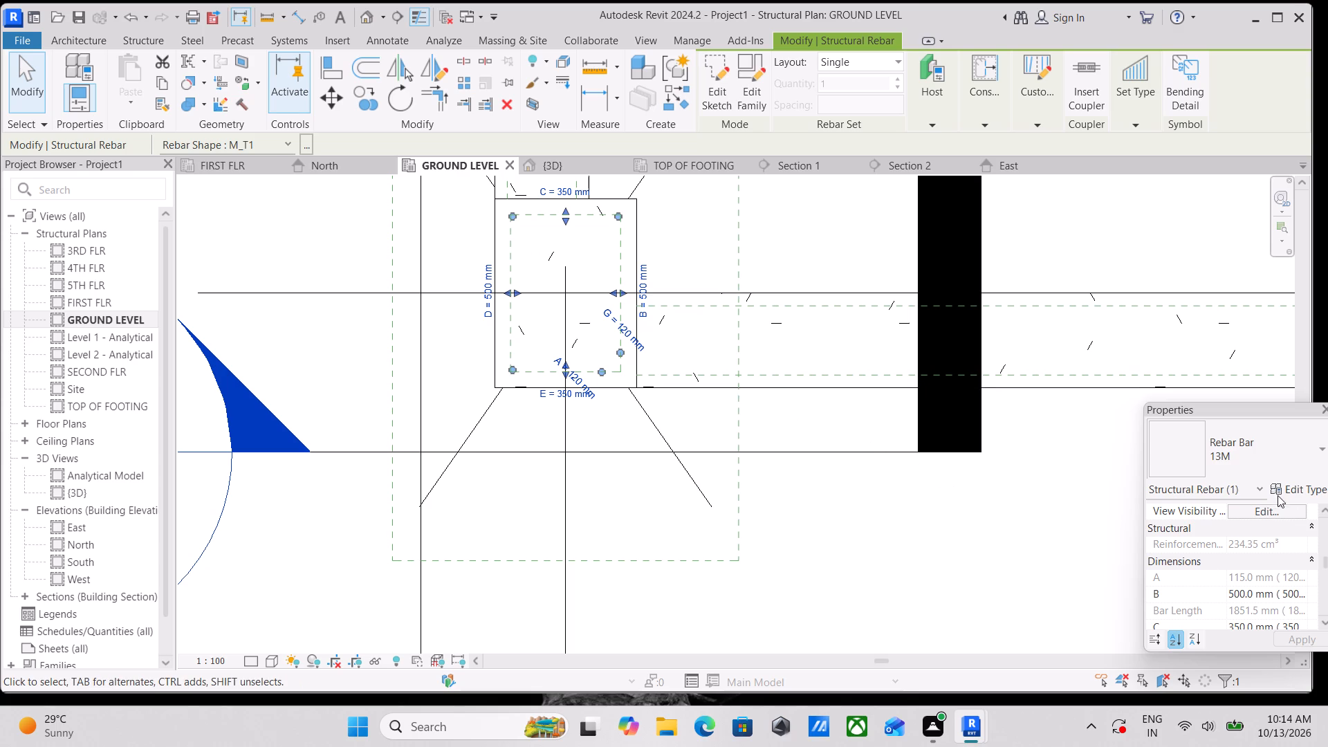
pyautogui.click(1278, 515)
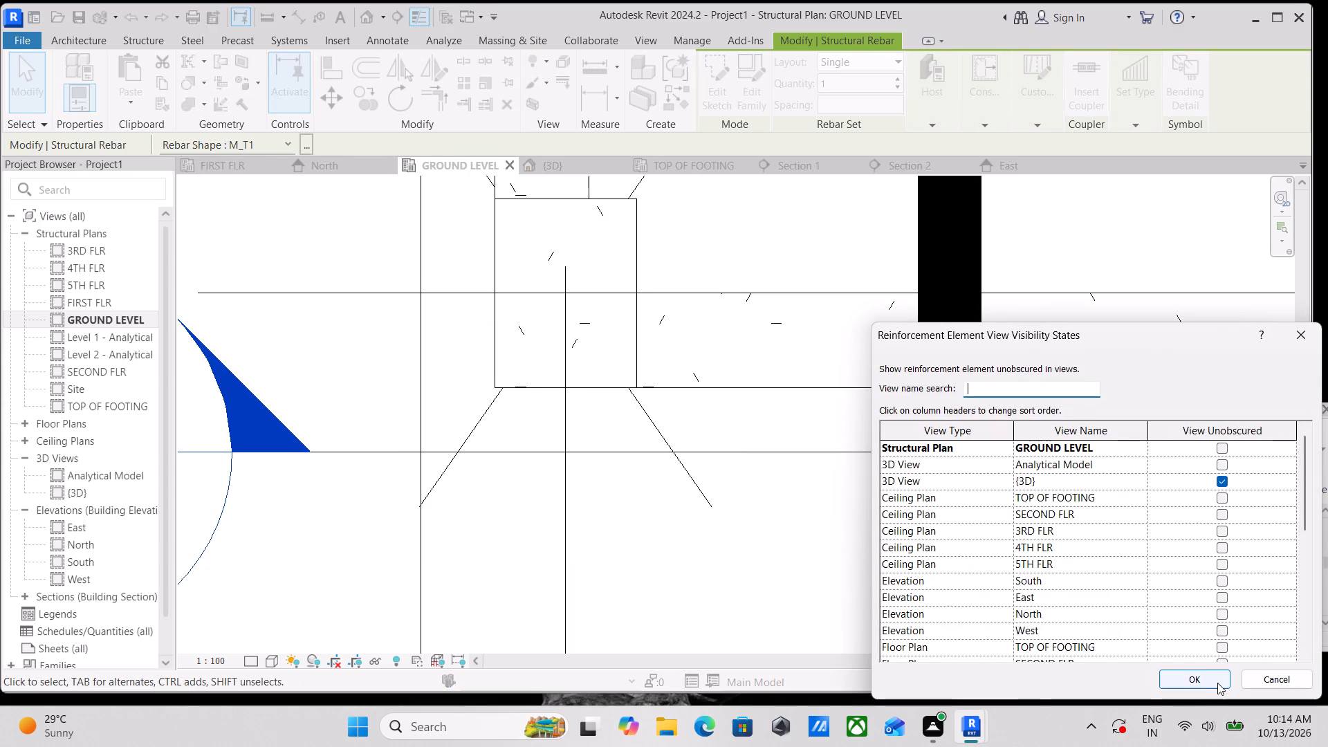
pyautogui.click(1211, 684)
# Set the GROUND LEVEL structural plan's detail level to Fine.
pyautogui.scroll(3, 582, 278)
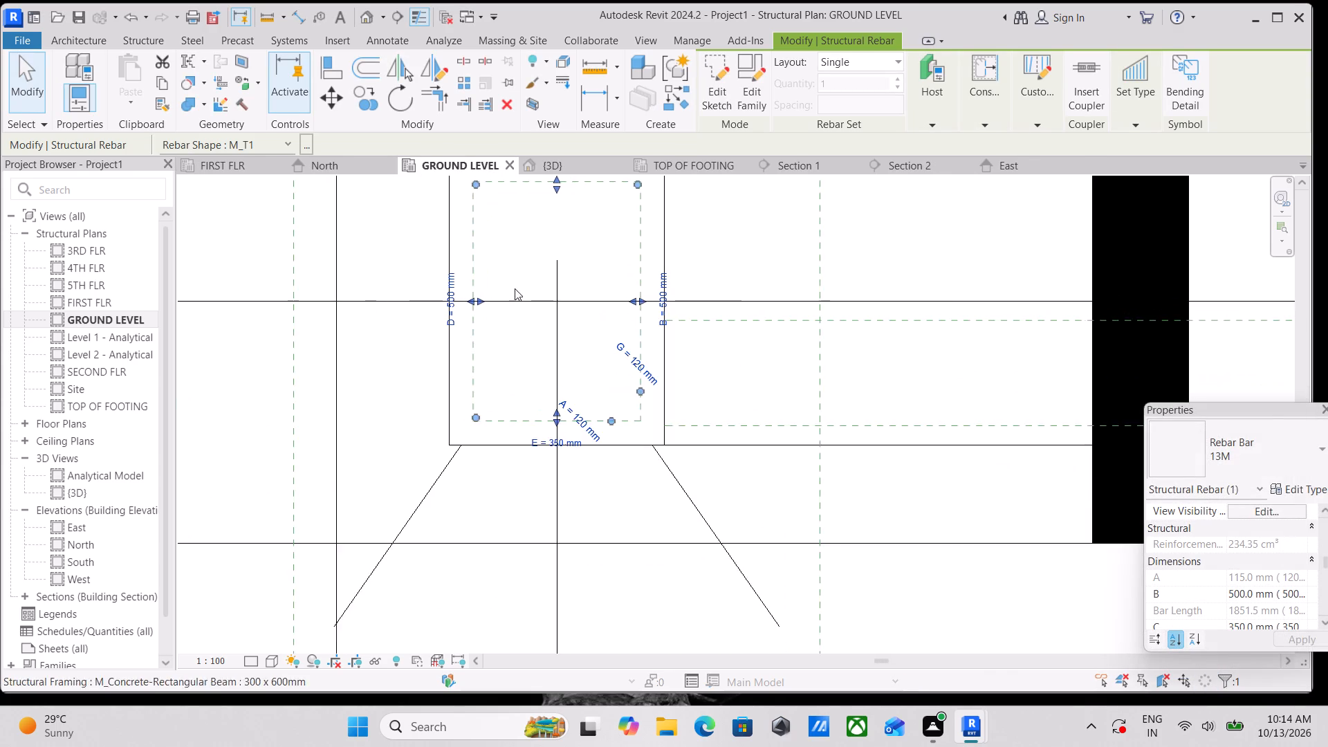
pyautogui.scroll(3, 488, 290)
pyautogui.click(473, 347)
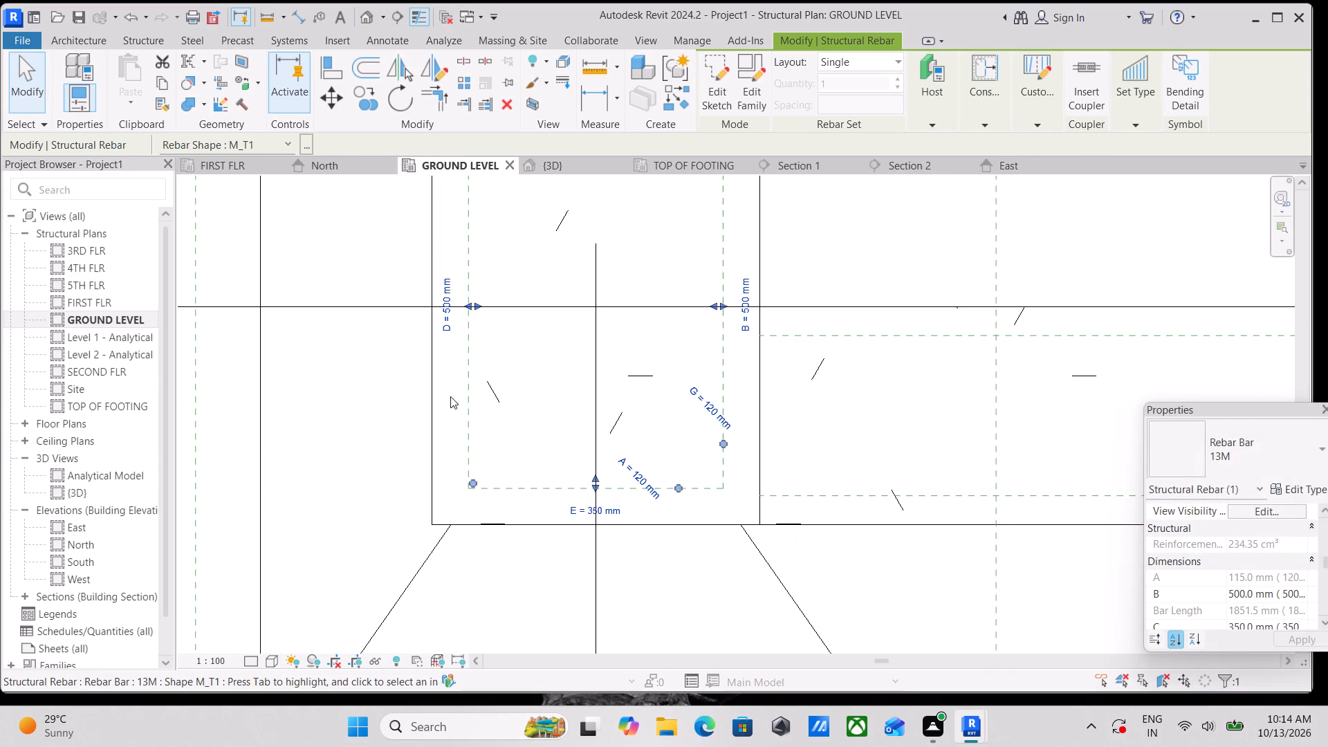
pyautogui.click(249, 656)
pyautogui.click(259, 643)
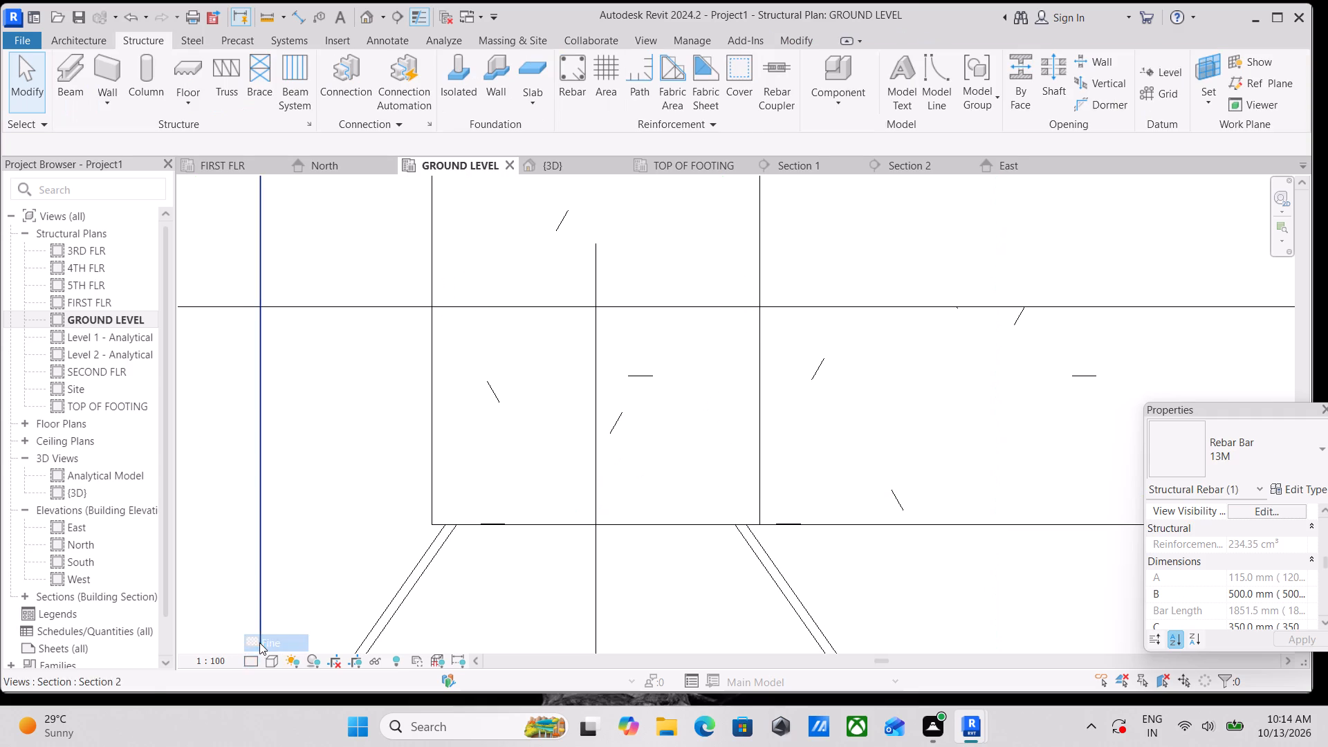
pyautogui.click(248, 661)
pyautogui.click(268, 638)
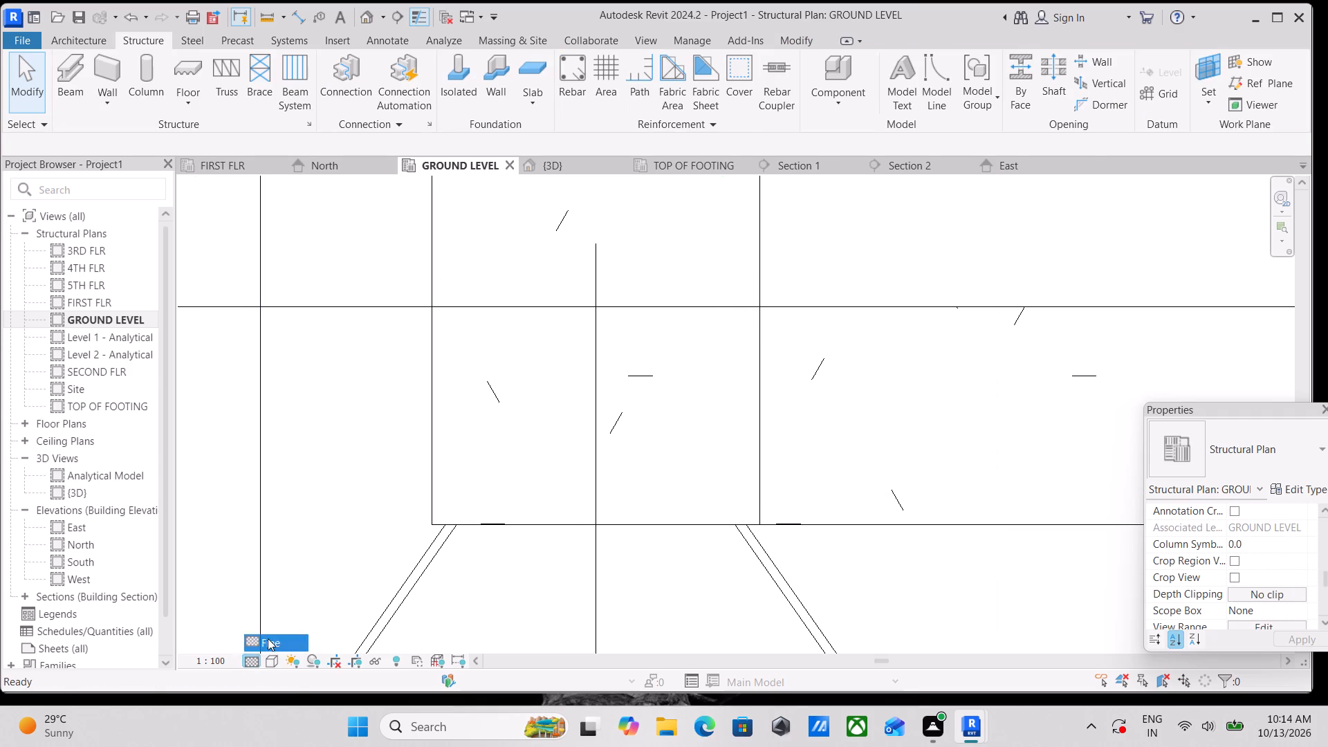
# Set the column tie to show unobscured in the Analytical Model 3D view.
pyautogui.scroll(-4, 661, 474)
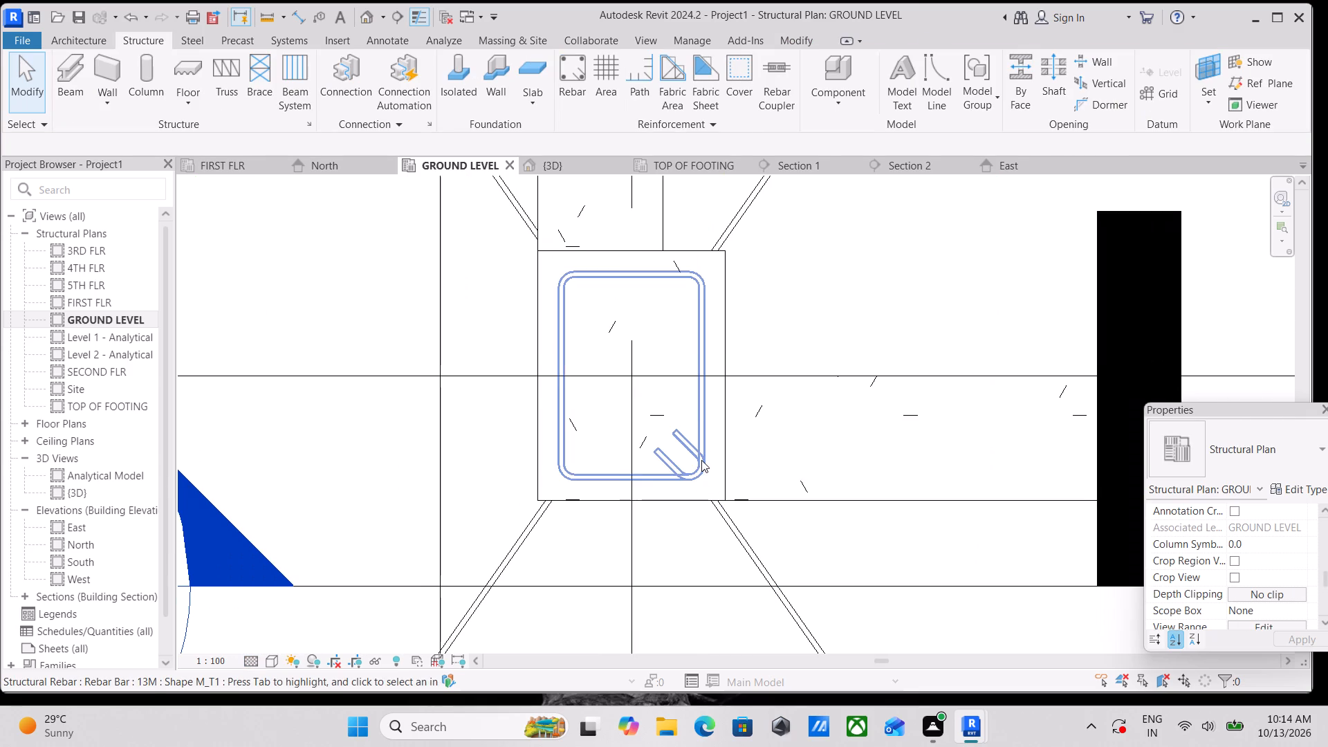
pyautogui.click(701, 460)
pyautogui.scroll(-2, 713, 456)
pyautogui.click(1277, 510)
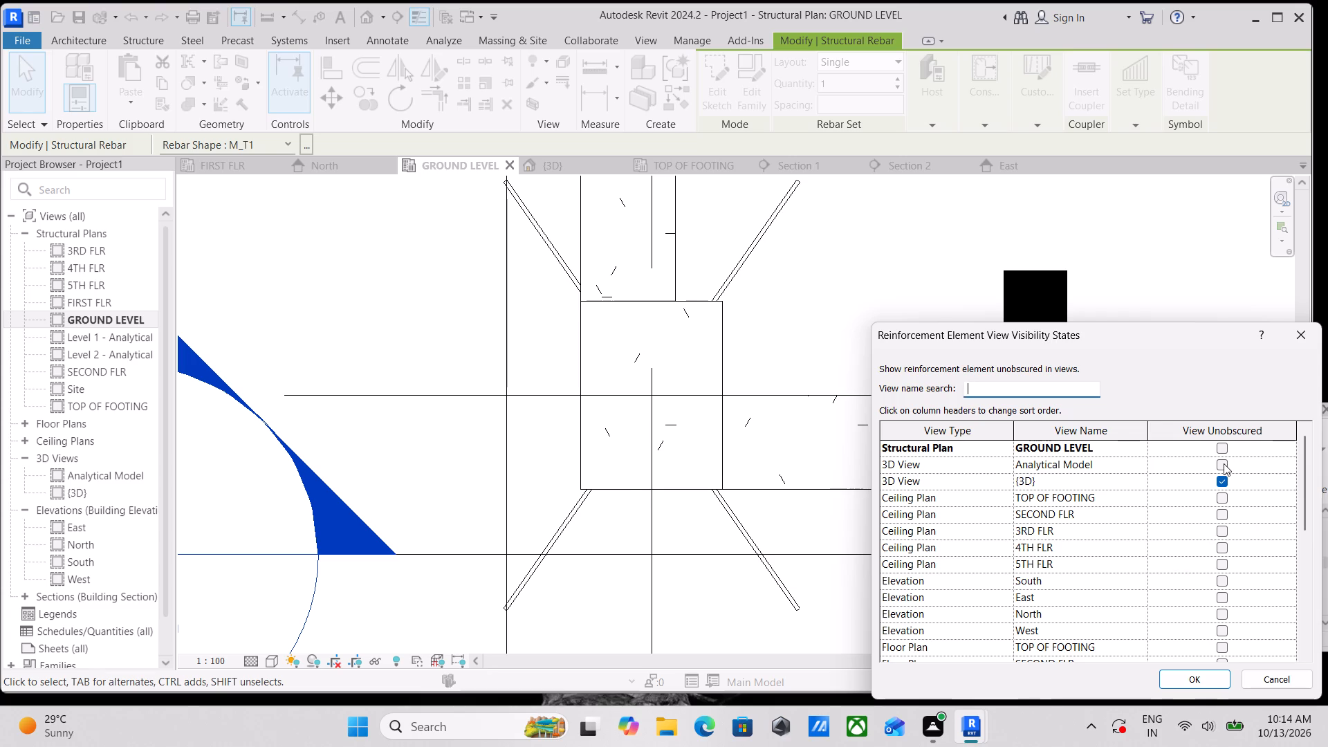
pyautogui.click(1224, 463)
pyautogui.click(1189, 679)
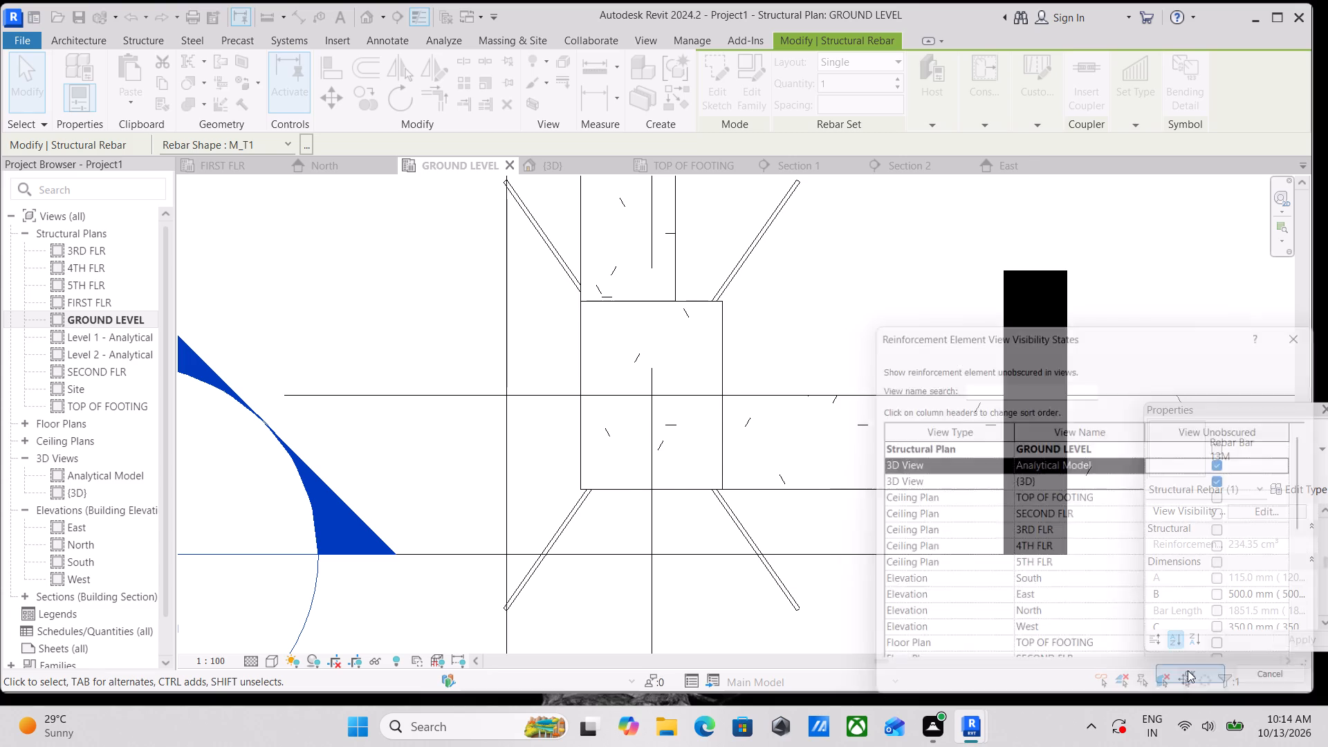
pyautogui.scroll(3, 692, 364)
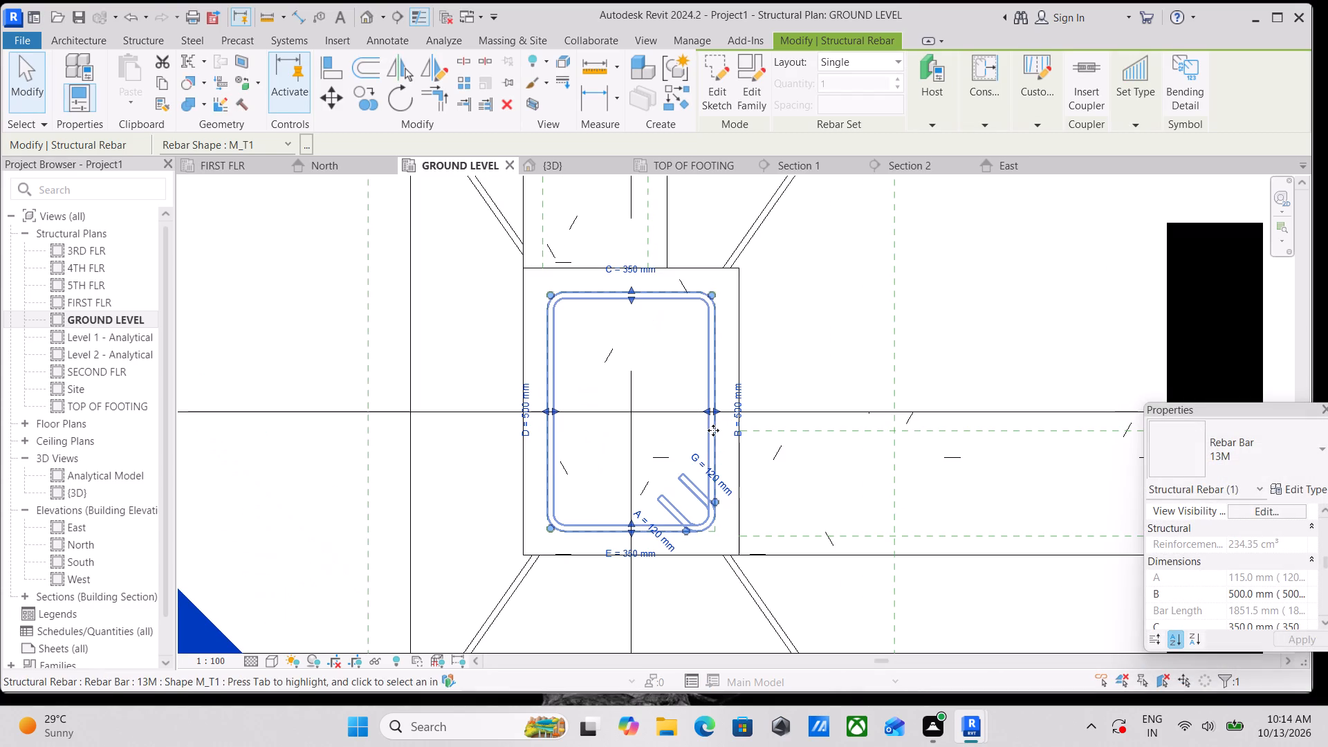
# Change the selected column tie's rebar shape to M_00 in the GROUND LEVEL structural plan.
pyautogui.click(713, 430)
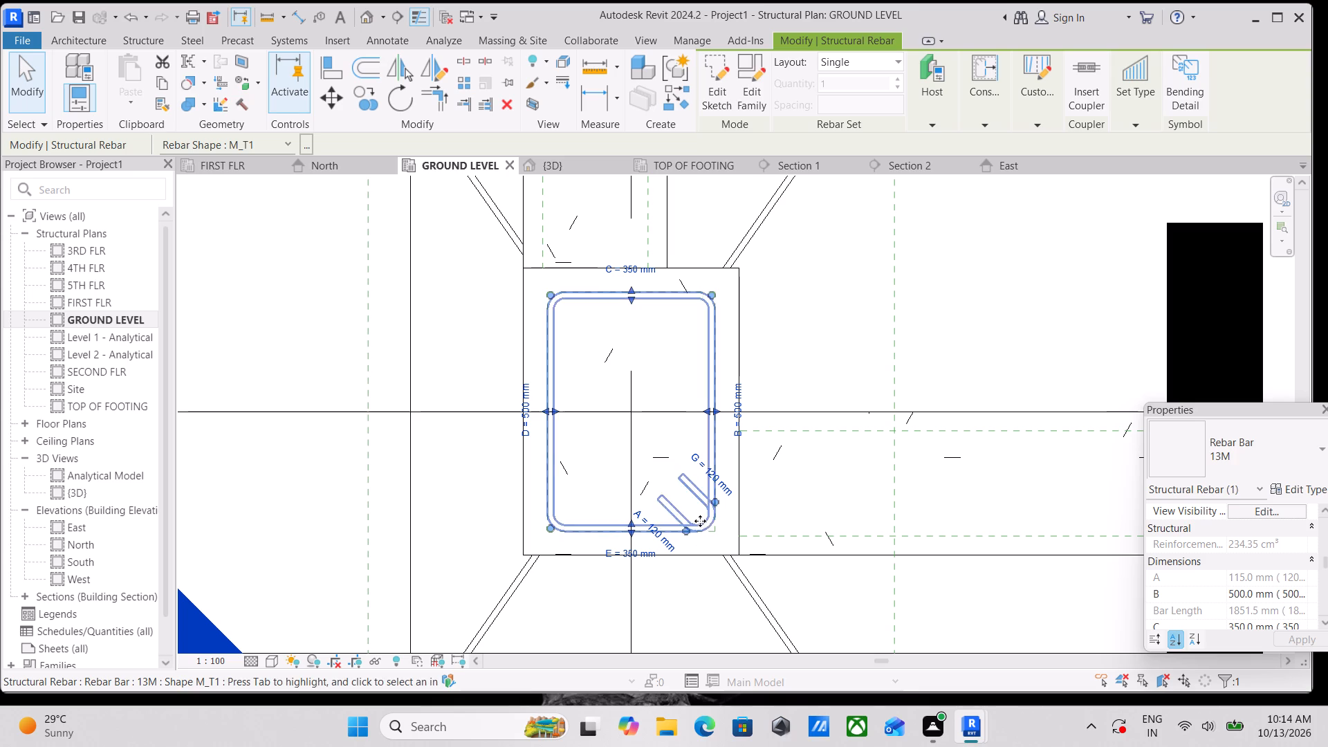
pyautogui.scroll(-1, 711, 495)
pyautogui.scroll(2, 609, 348)
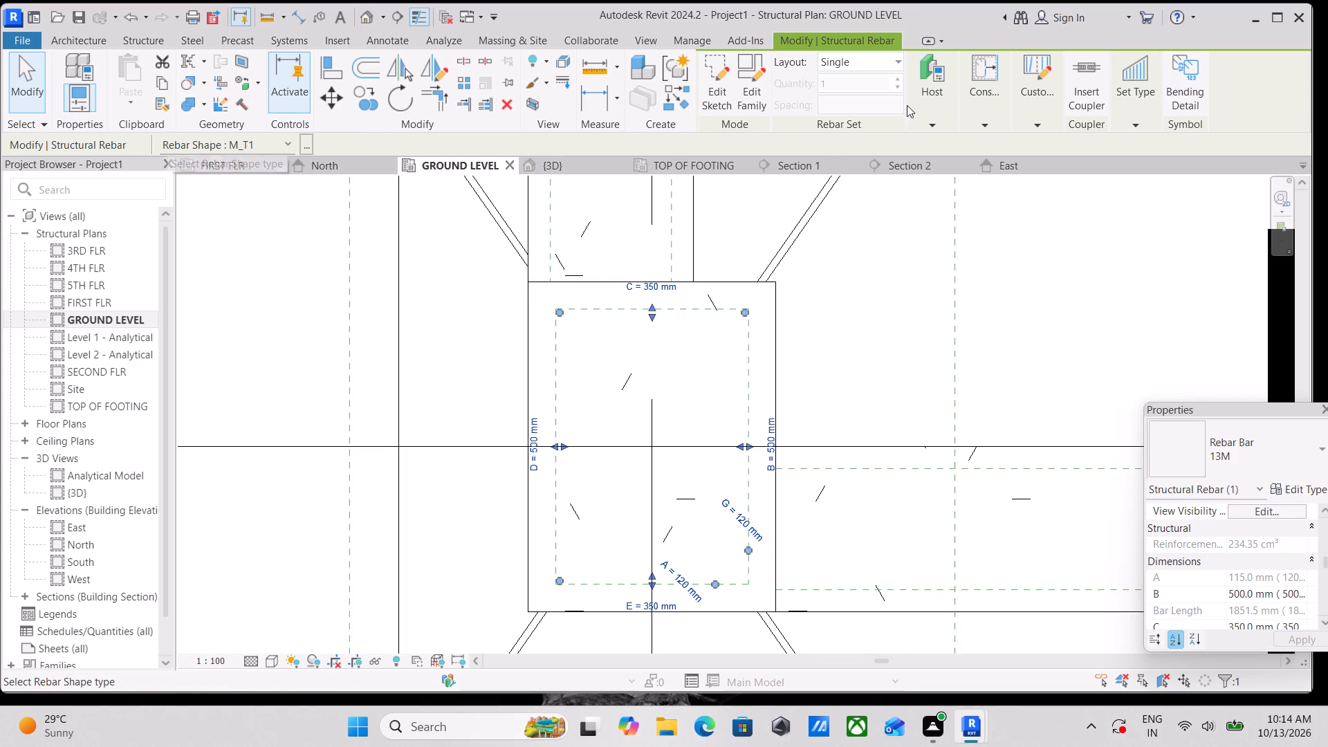
pyautogui.click(284, 141)
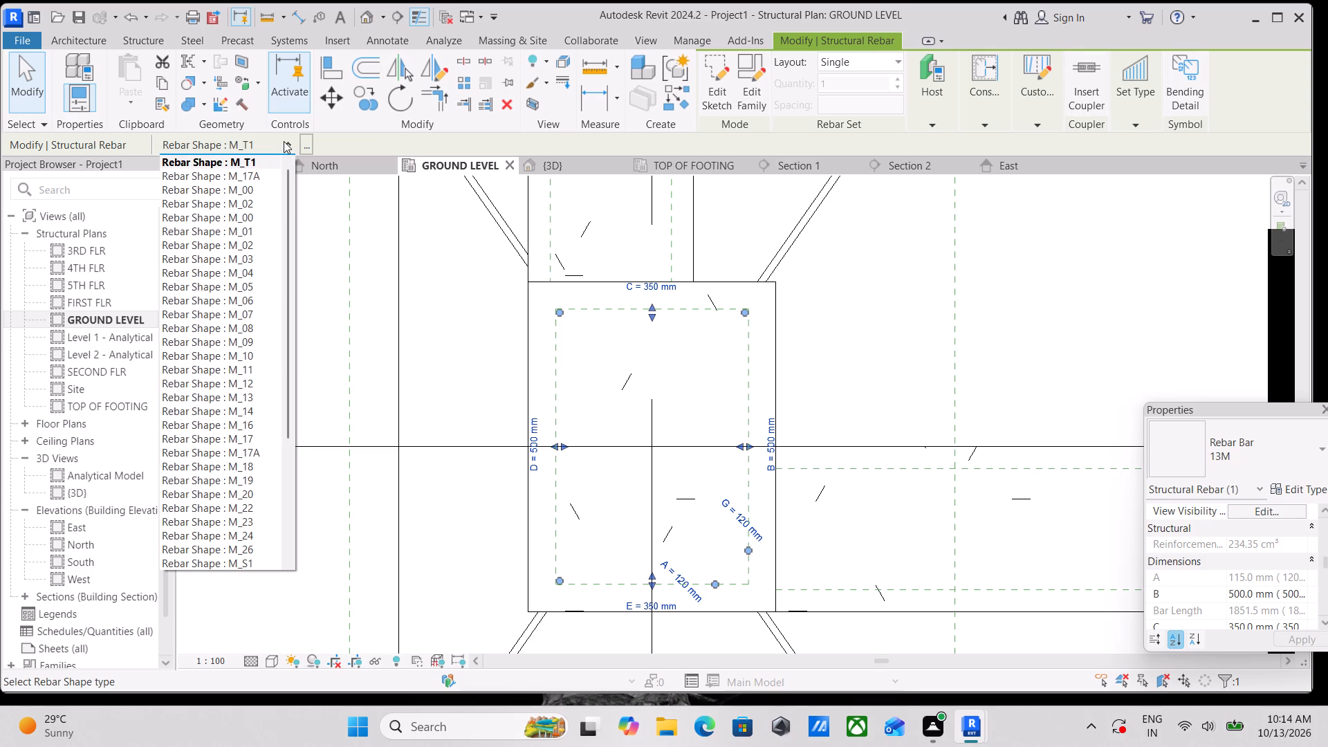
pyautogui.click(255, 187)
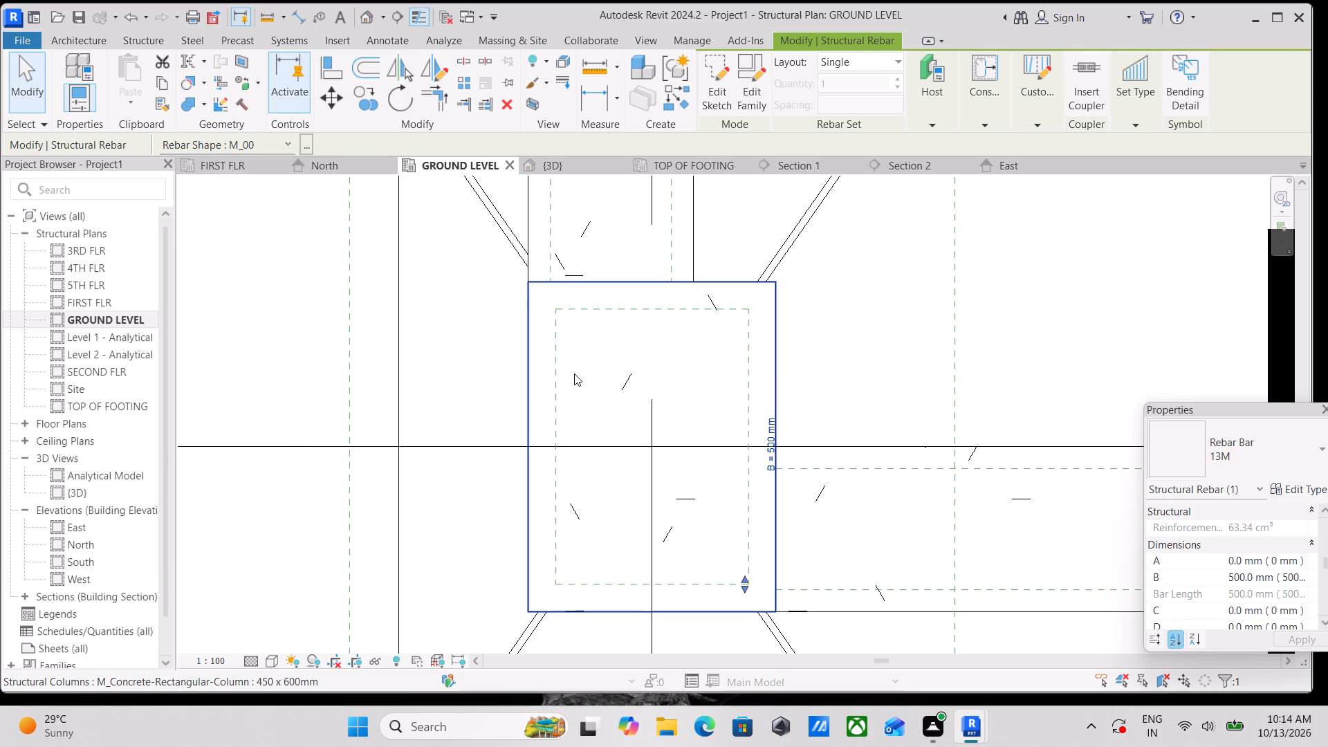
pyautogui.scroll(-3, 601, 352)
pyautogui.scroll(3, 579, 365)
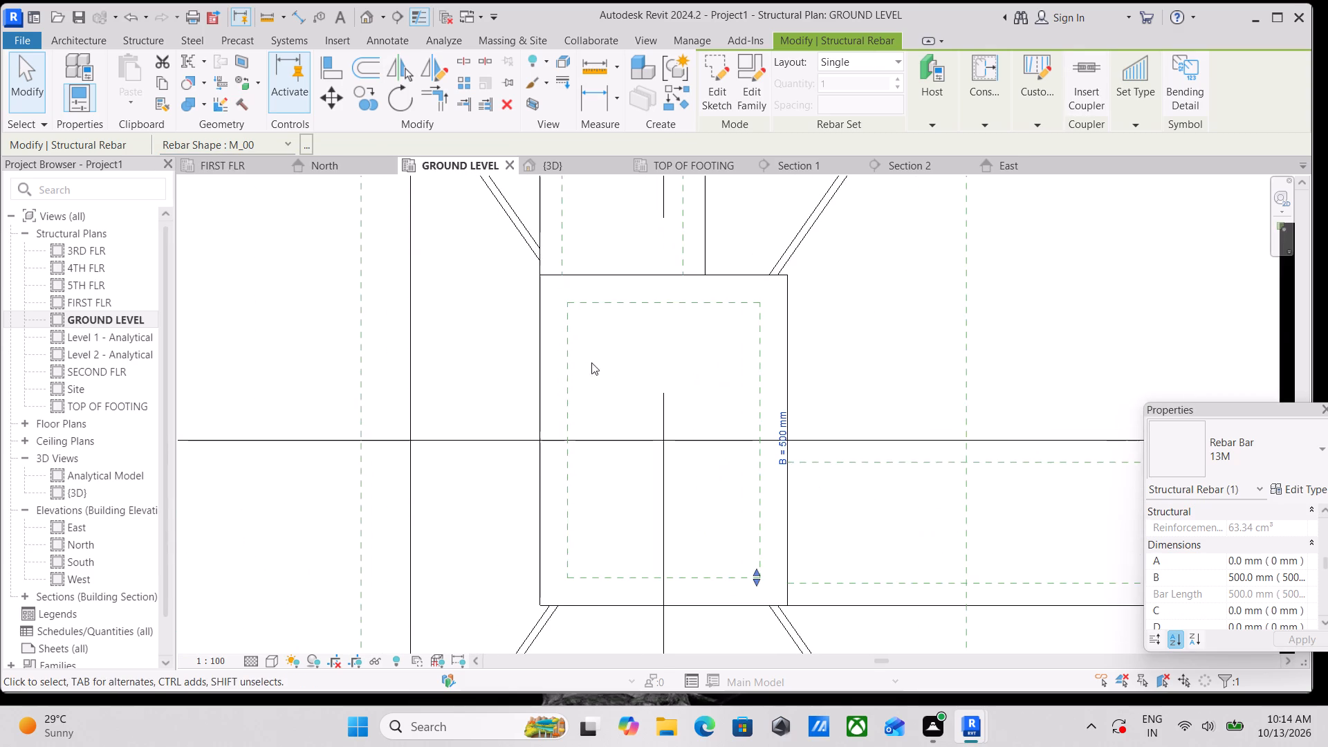
pyautogui.scroll(-13, 629, 360)
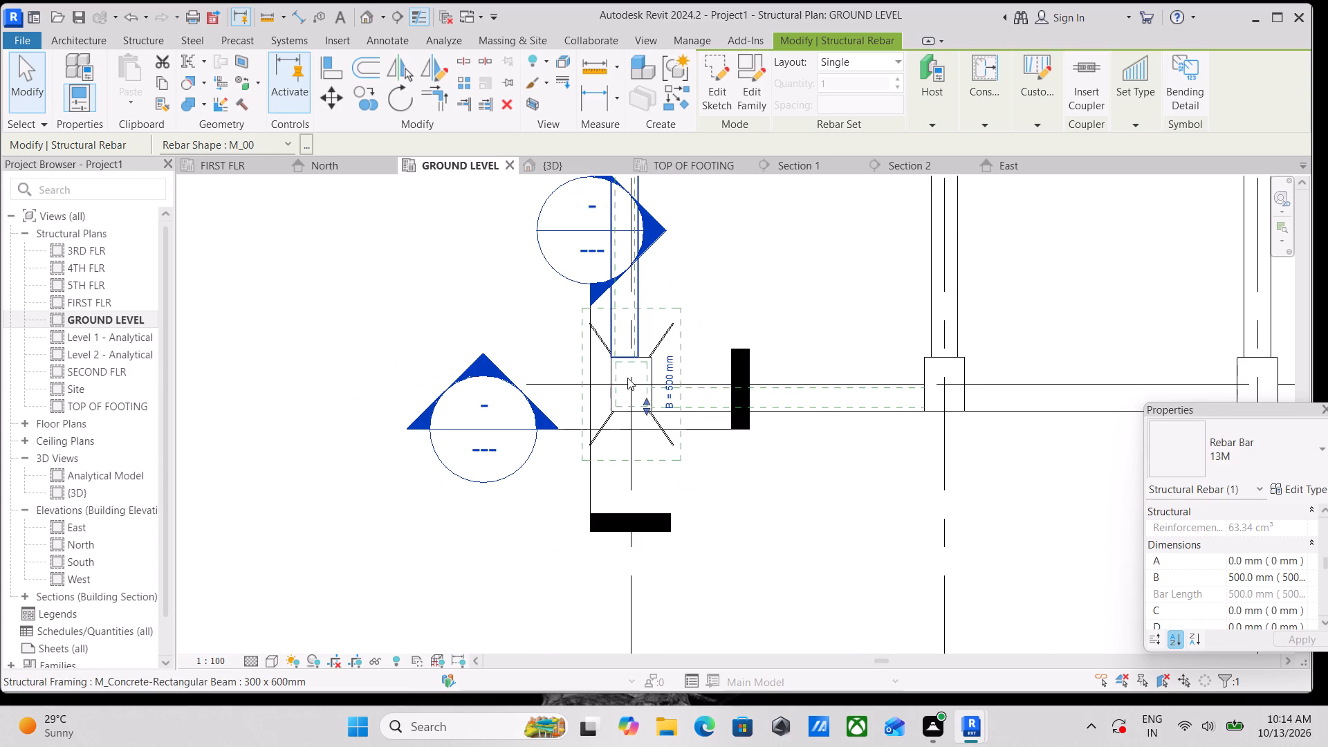
pyautogui.scroll(11, 616, 385)
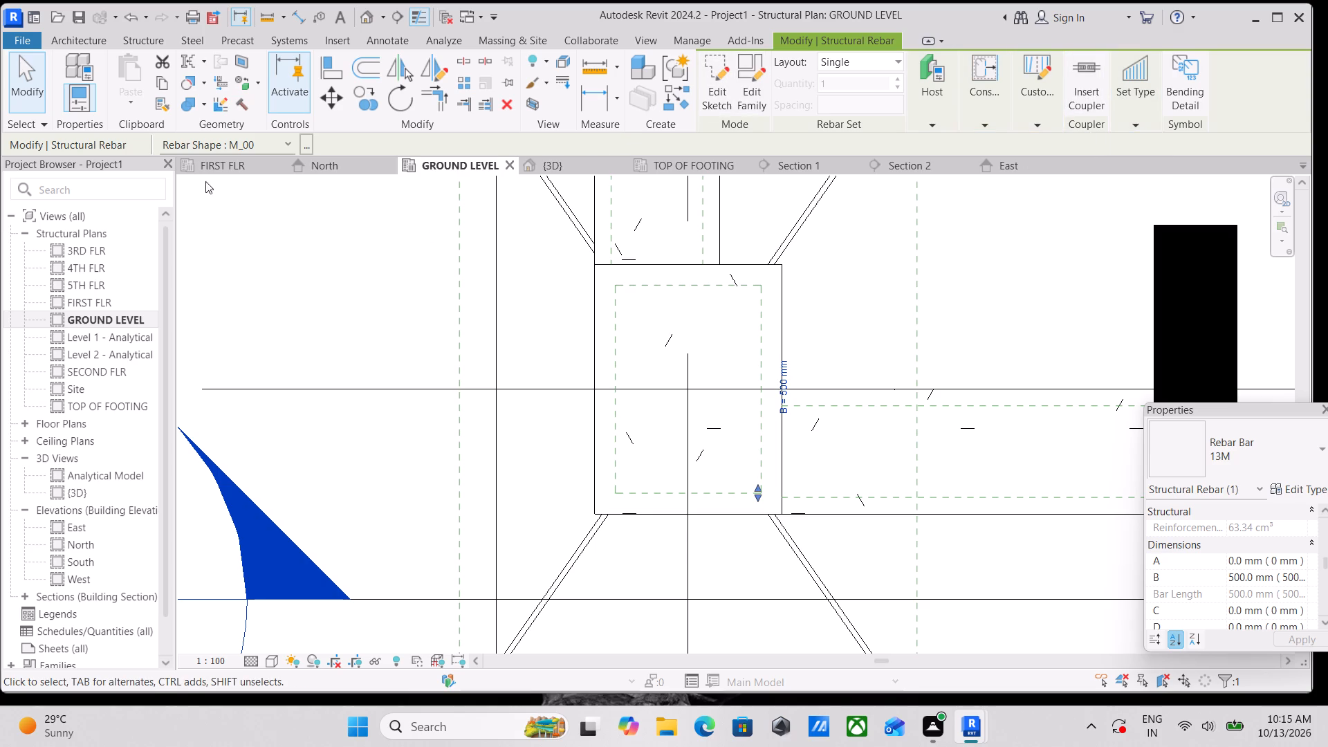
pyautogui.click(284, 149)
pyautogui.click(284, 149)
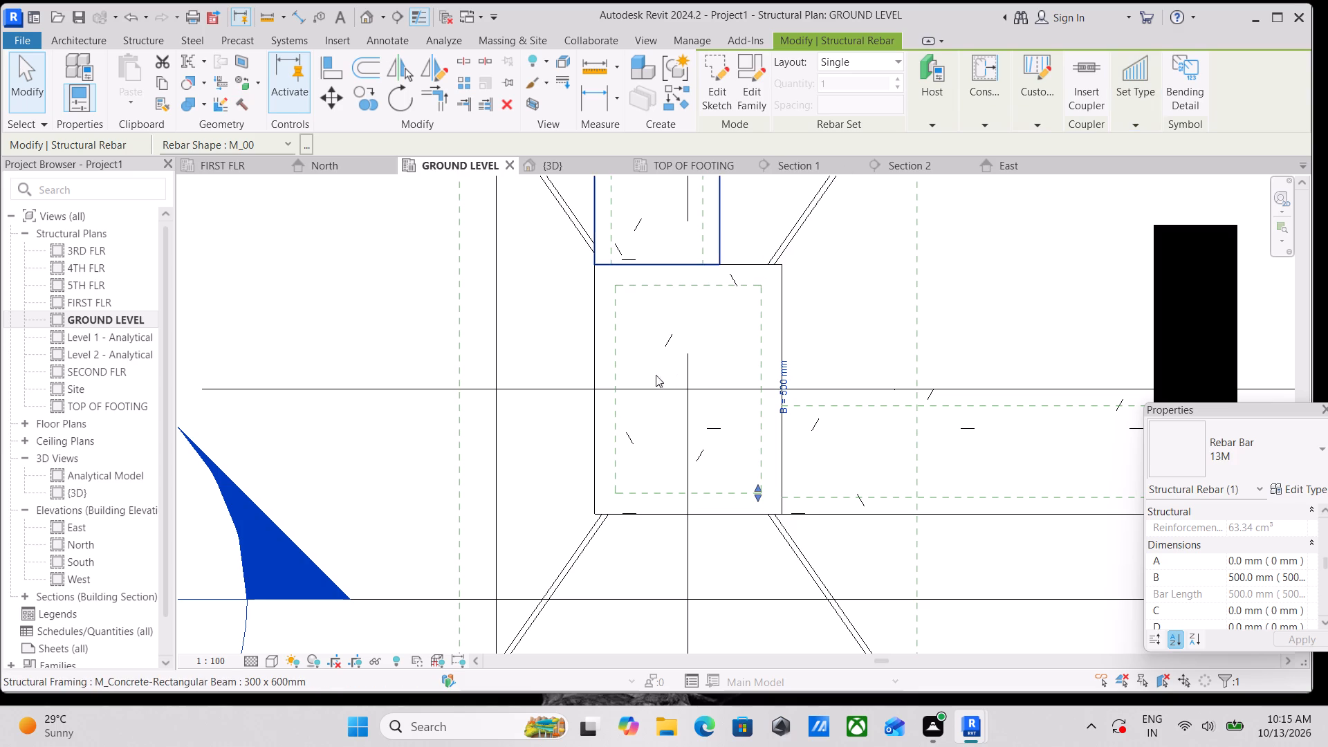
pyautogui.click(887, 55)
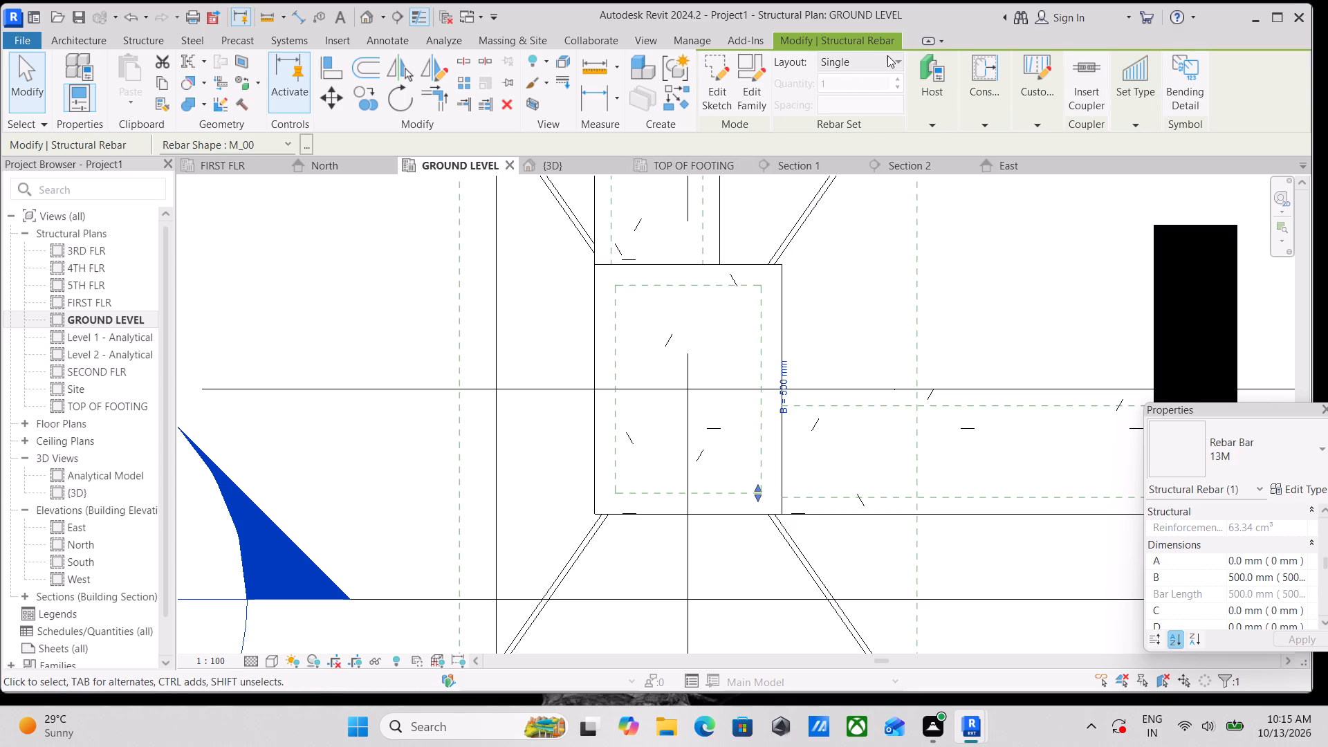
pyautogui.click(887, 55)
# Examine the reshaped bar's position among the column's vertical bars and beams in Section 1.
pyautogui.click(705, 164)
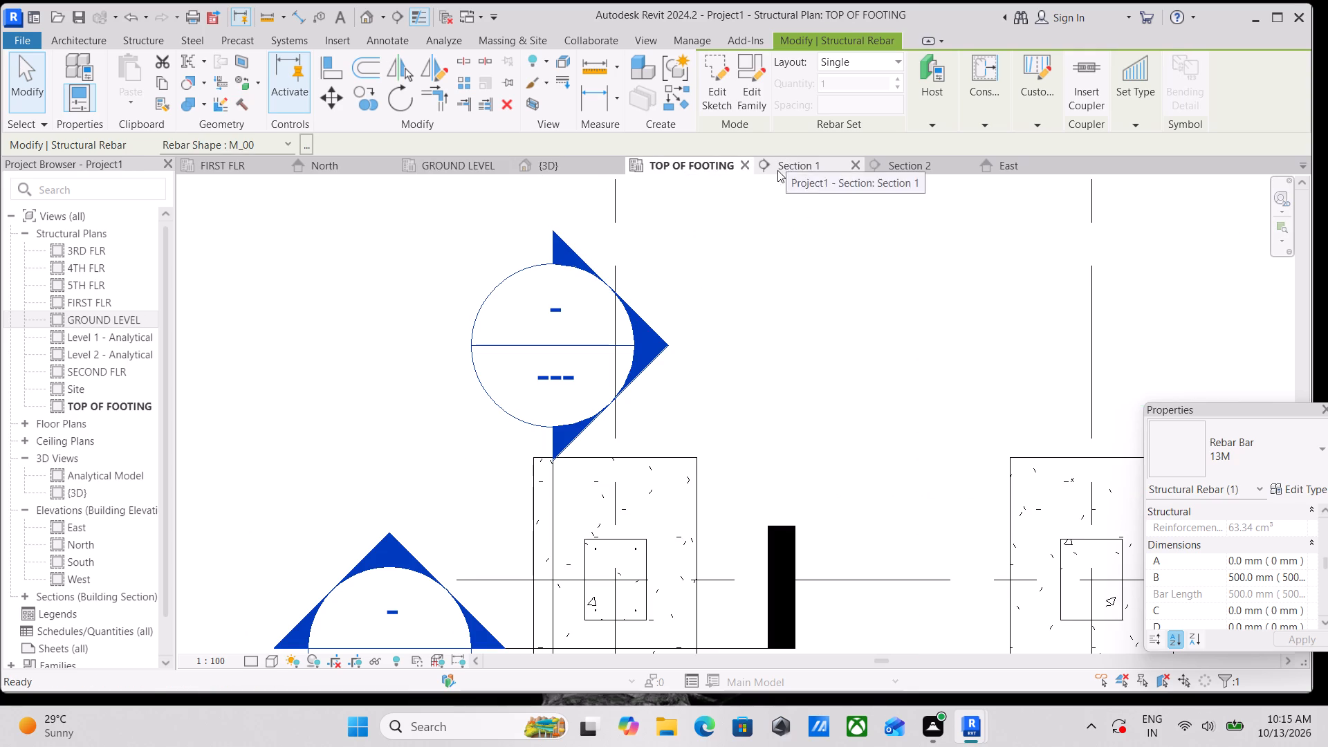
pyautogui.click(786, 165)
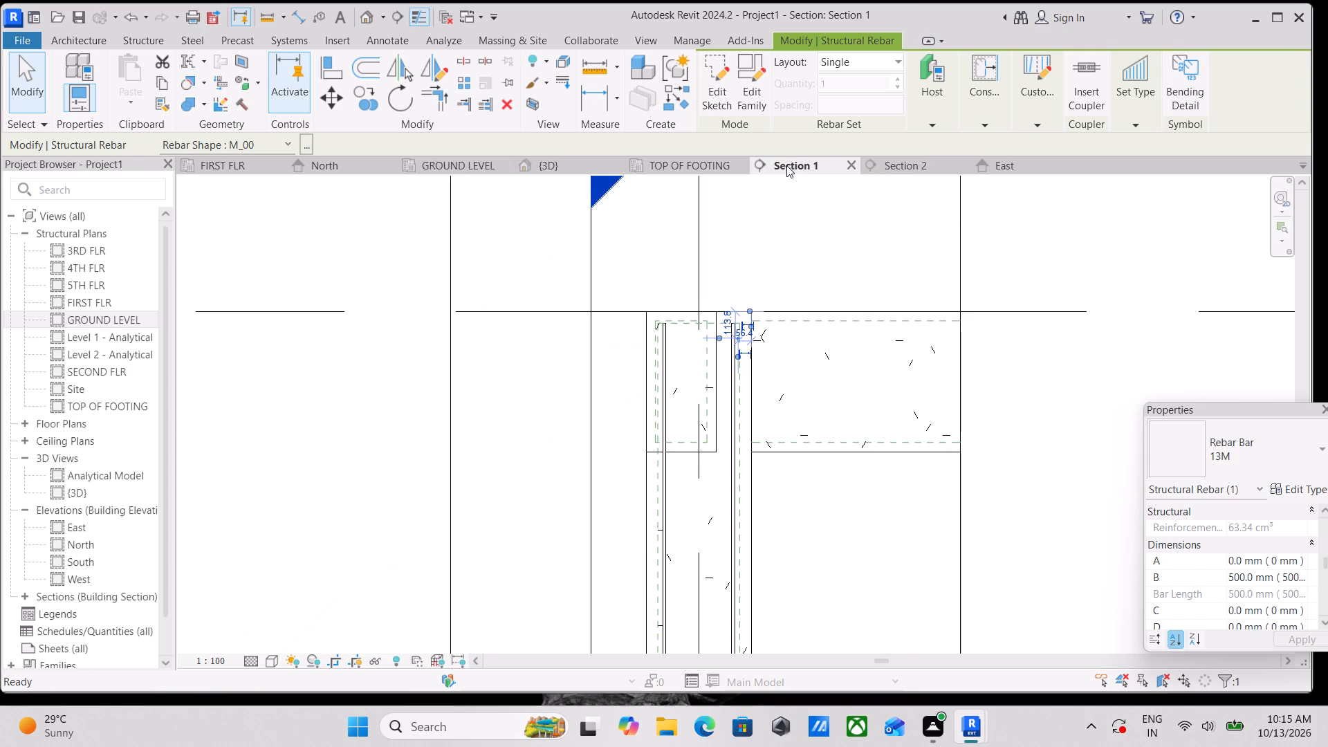
pyautogui.scroll(-2, 681, 376)
pyautogui.moveTo(686, 357); pyautogui.dragTo(682, 161, button='middle')
pyautogui.scroll(2, 698, 399)
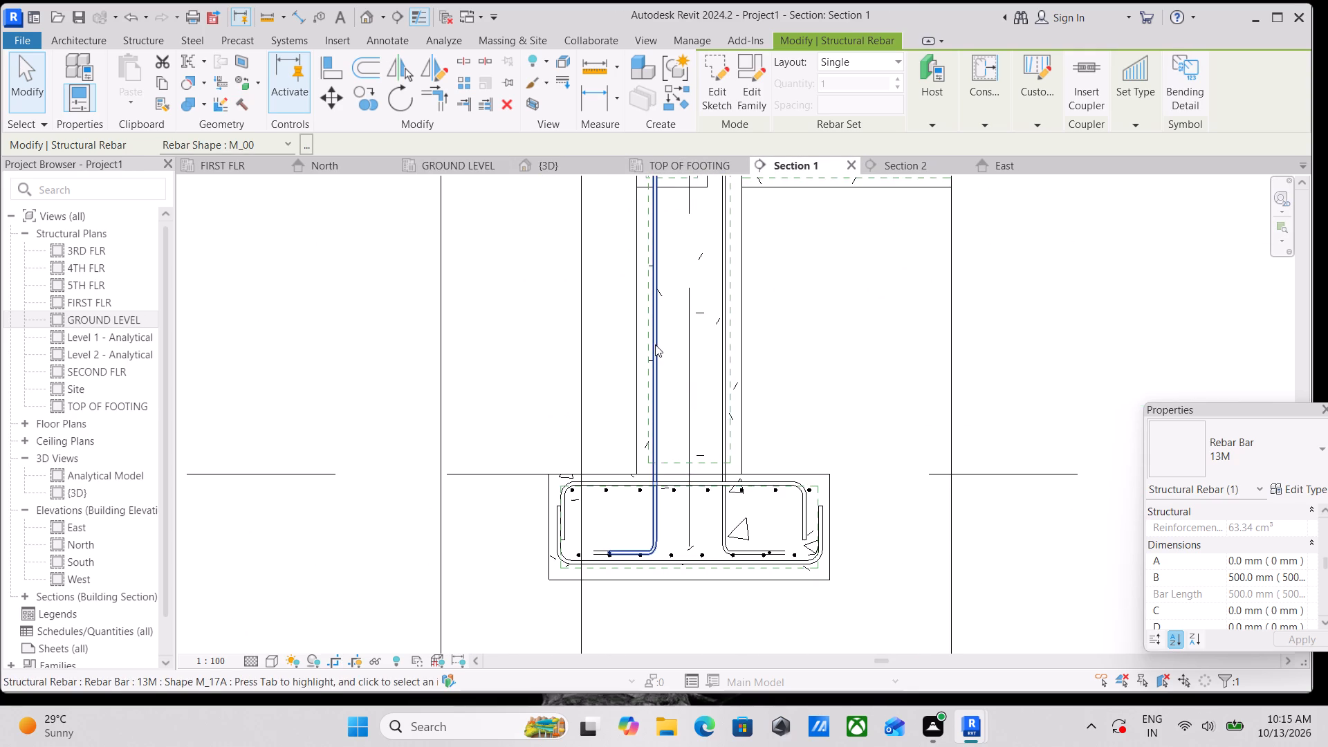
pyautogui.moveTo(684, 308); pyautogui.dragTo(653, 499, button='middle')
pyautogui.moveTo(658, 323); pyautogui.dragTo(654, 411, button='middle')
pyautogui.scroll(1, 665, 333)
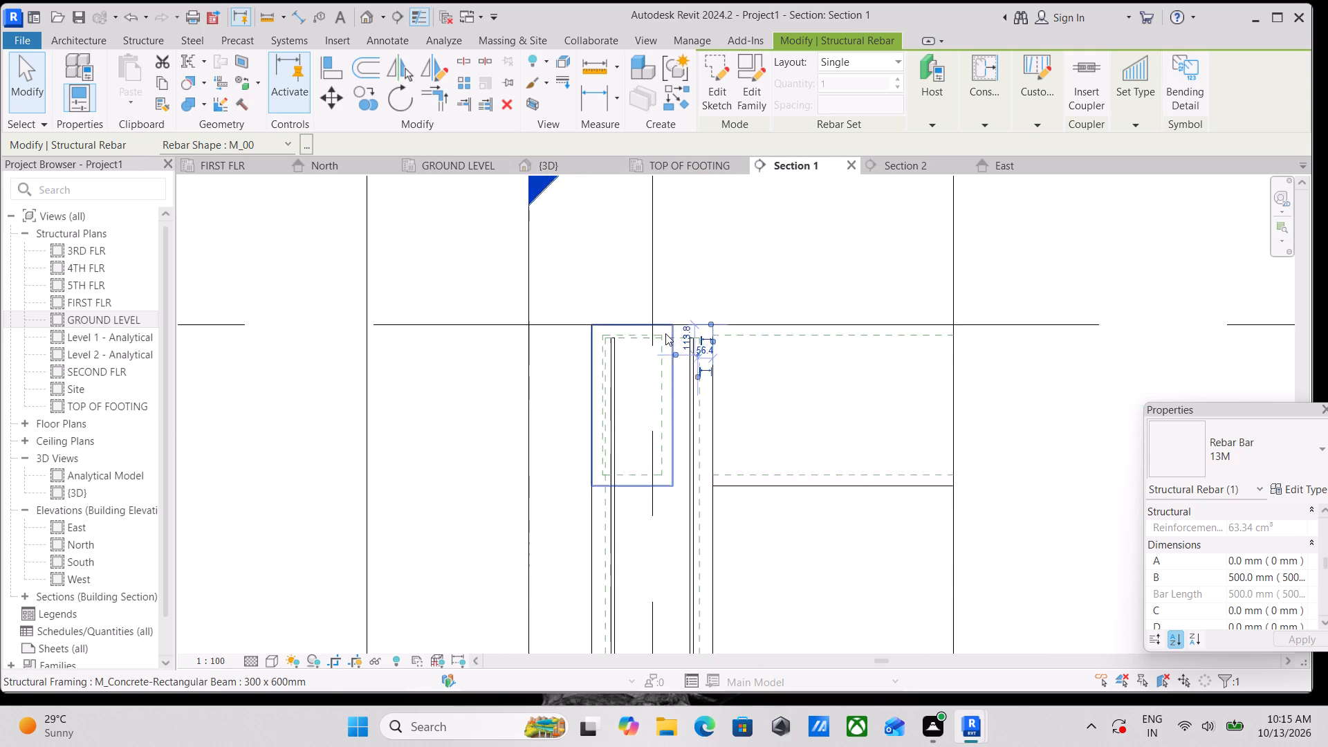
pyautogui.scroll(8, 665, 333)
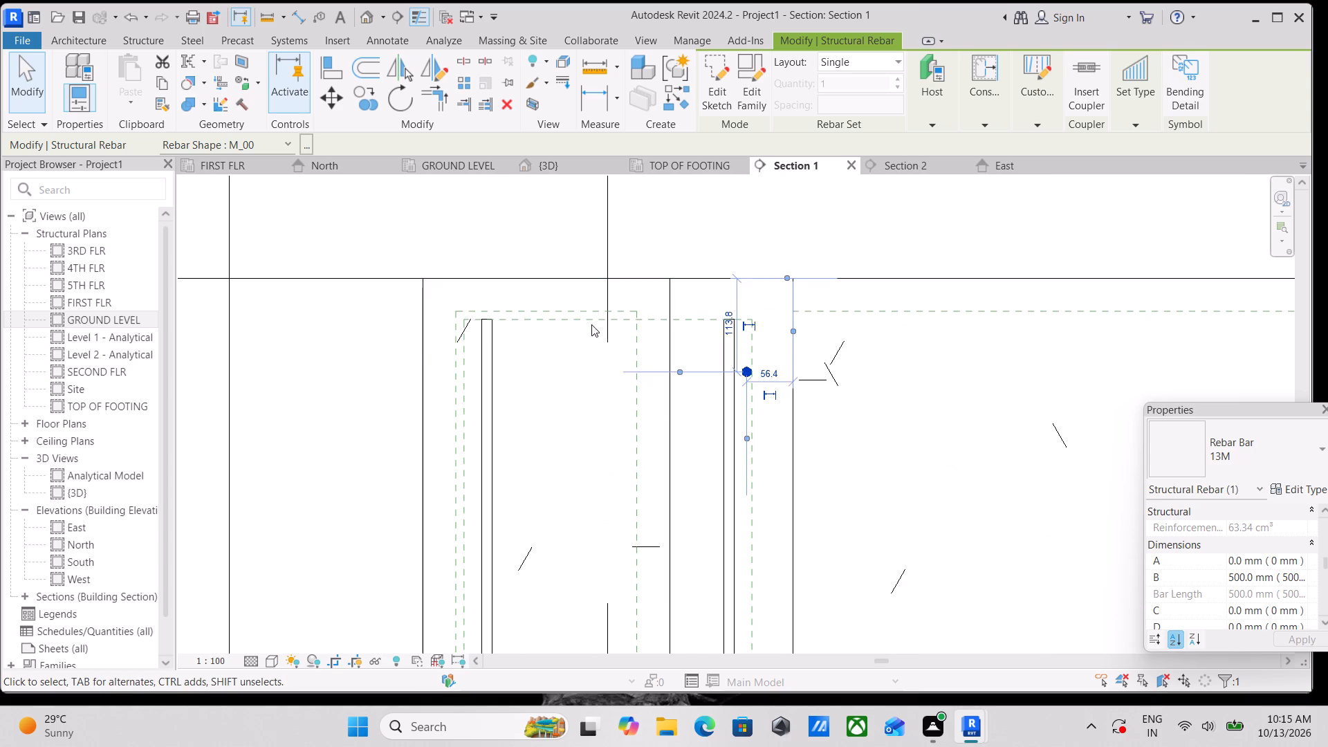
pyautogui.scroll(-3, 749, 341)
pyautogui.scroll(-9, 739, 399)
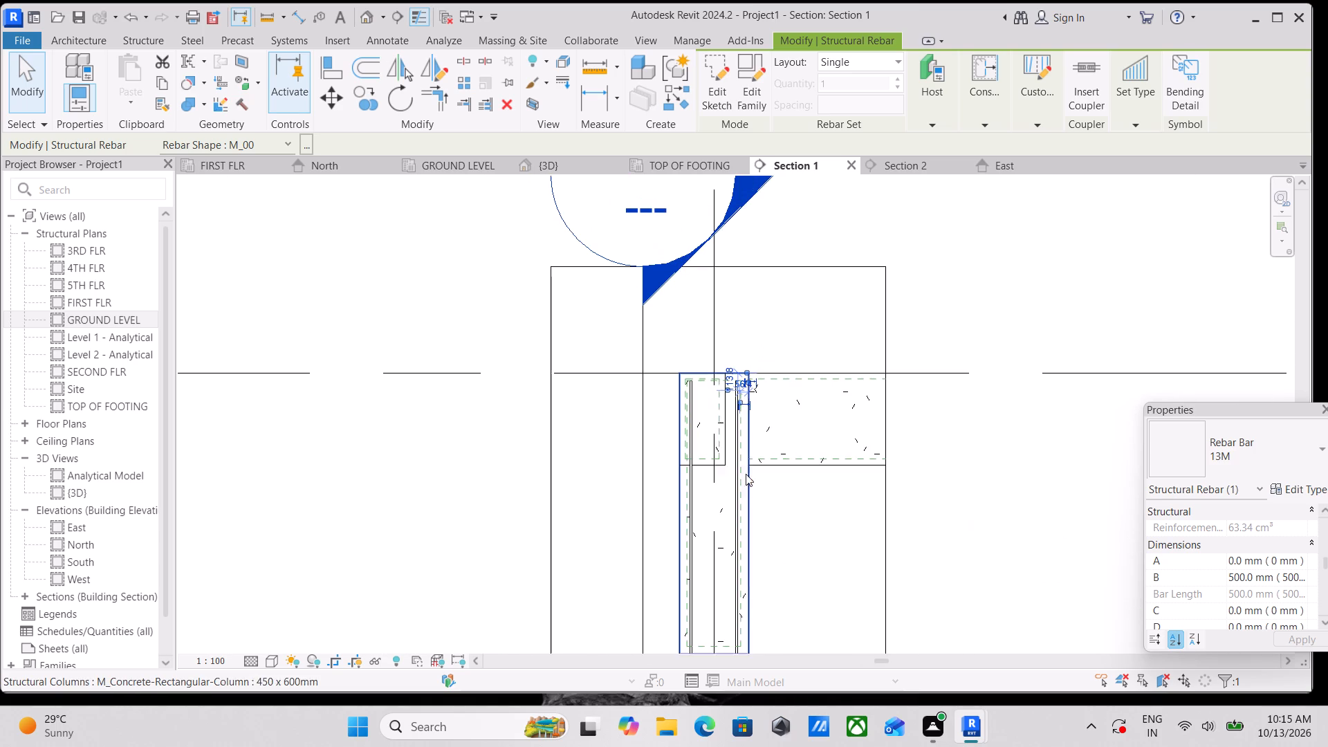
pyautogui.click(739, 430)
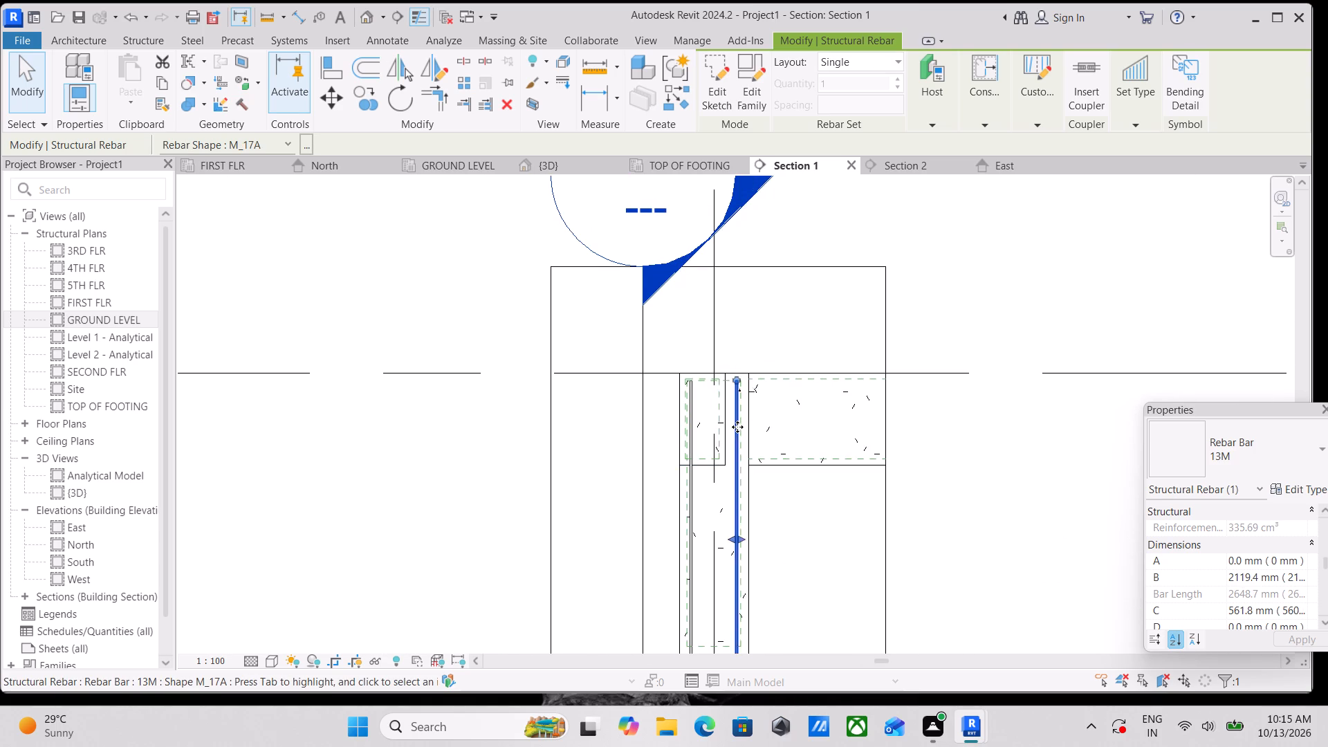
pyautogui.scroll(6, 737, 427)
pyautogui.click(719, 328)
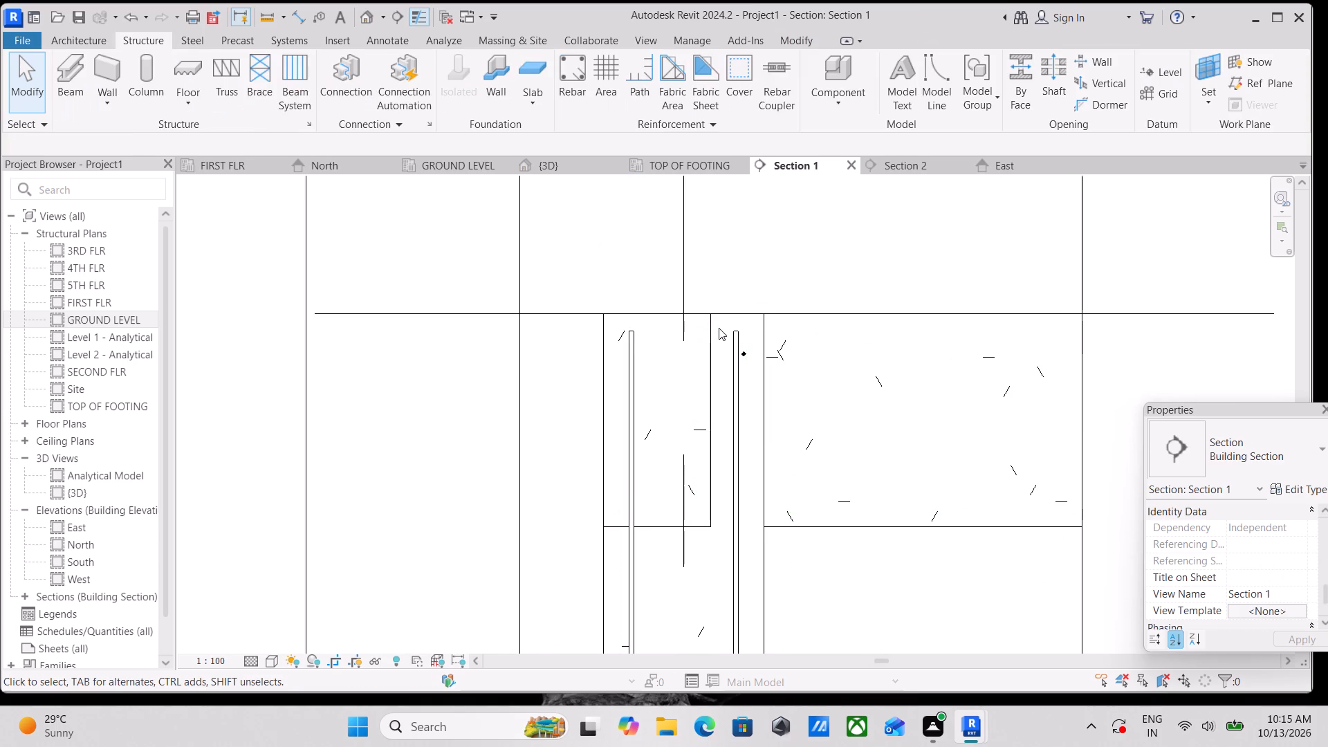
pyautogui.click(746, 353)
pyautogui.scroll(-3, 746, 353)
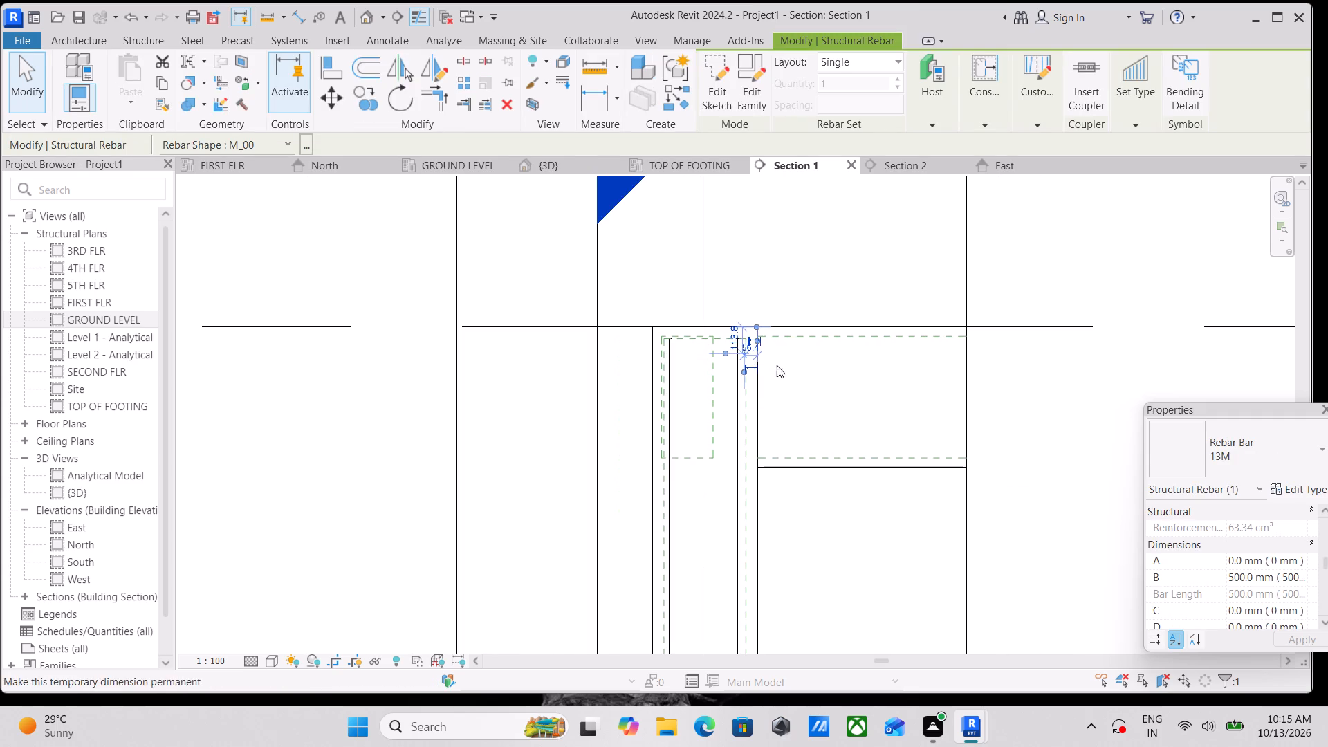
# Examine the reshaped bar between the column's vertical bars below ground level in Section 2.
pyautogui.click(907, 160)
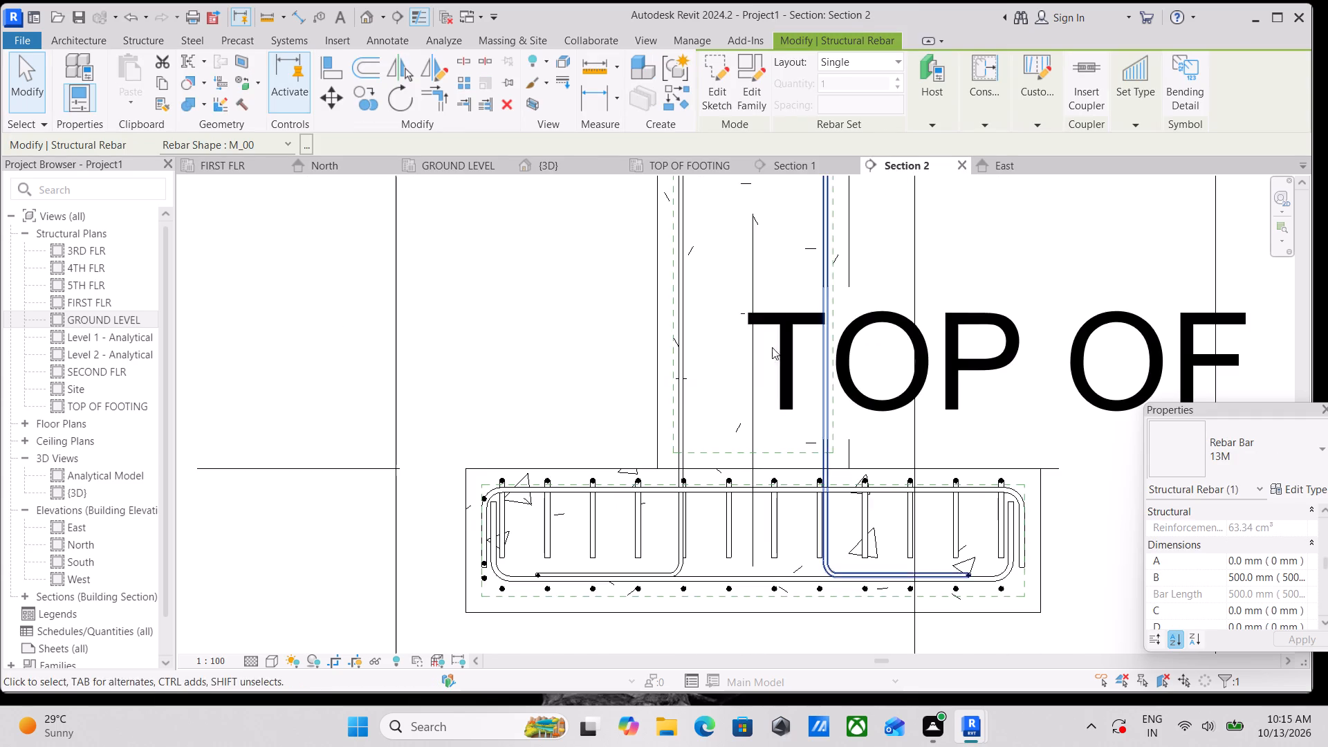
pyautogui.scroll(-6, 737, 379)
pyautogui.moveTo(724, 344); pyautogui.dragTo(649, 544, button='middle')
pyautogui.moveTo(690, 369); pyautogui.dragTo(677, 425, button='middle')
pyautogui.scroll(5, 668, 418)
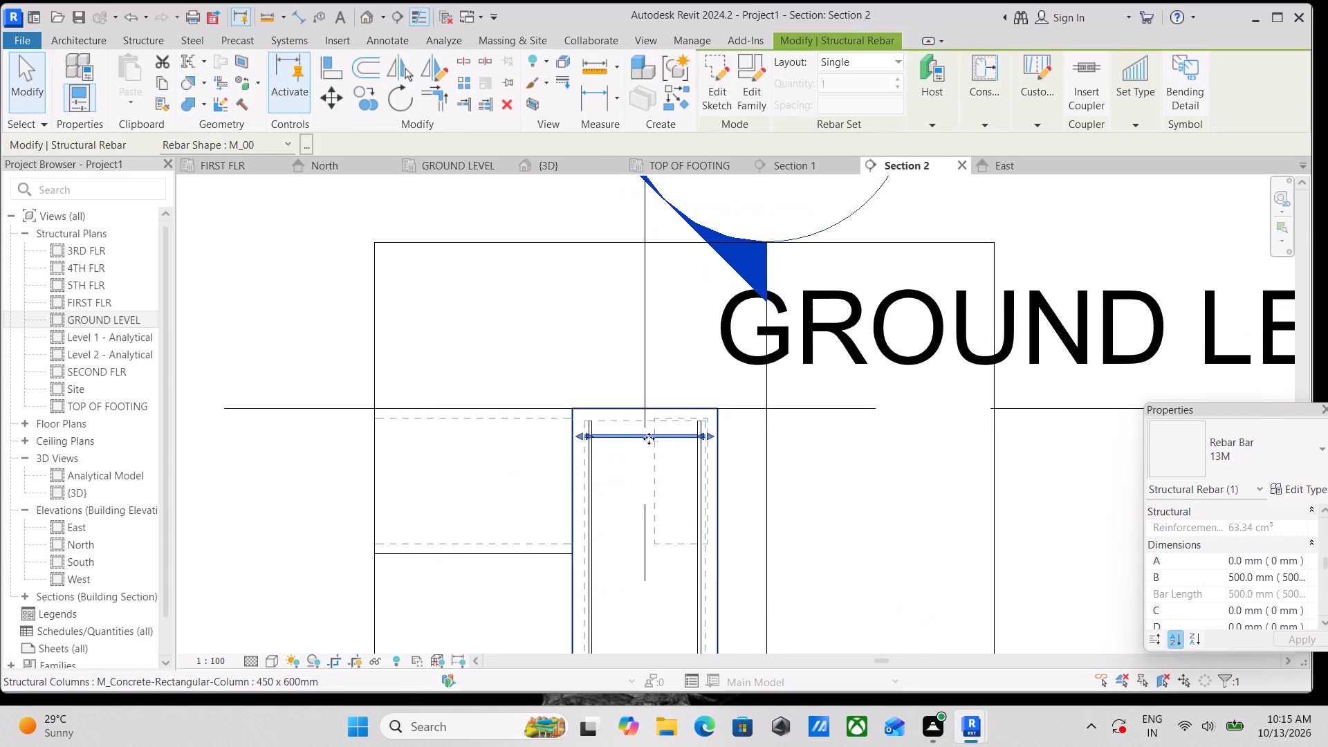
pyautogui.scroll(2, 649, 439)
pyautogui.moveTo(668, 456); pyautogui.dragTo(705, 346, button='middle')
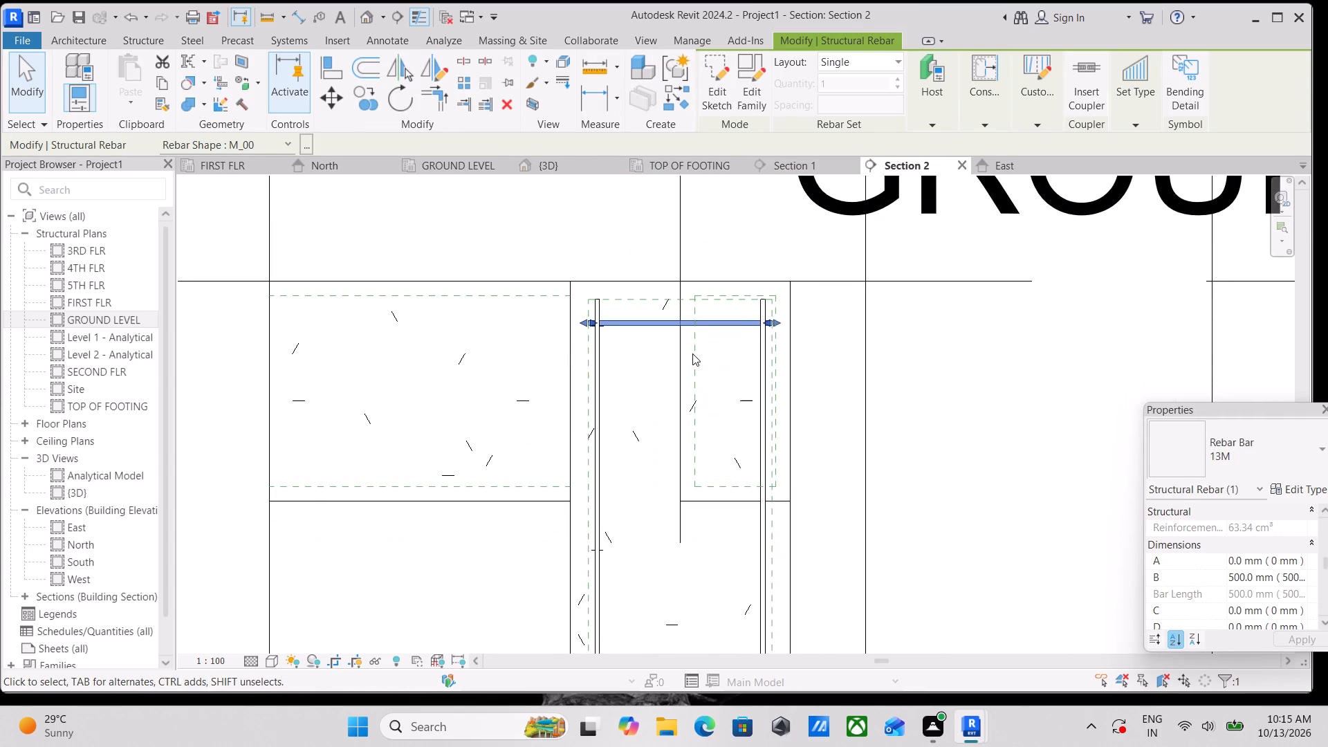
pyautogui.keyDown('shift'); pyautogui.moveTo(693, 353); pyautogui.dragTo(678, 412, button='middle'); pyautogui.keyUp('shift')
pyautogui.scroll(-3, 694, 403)
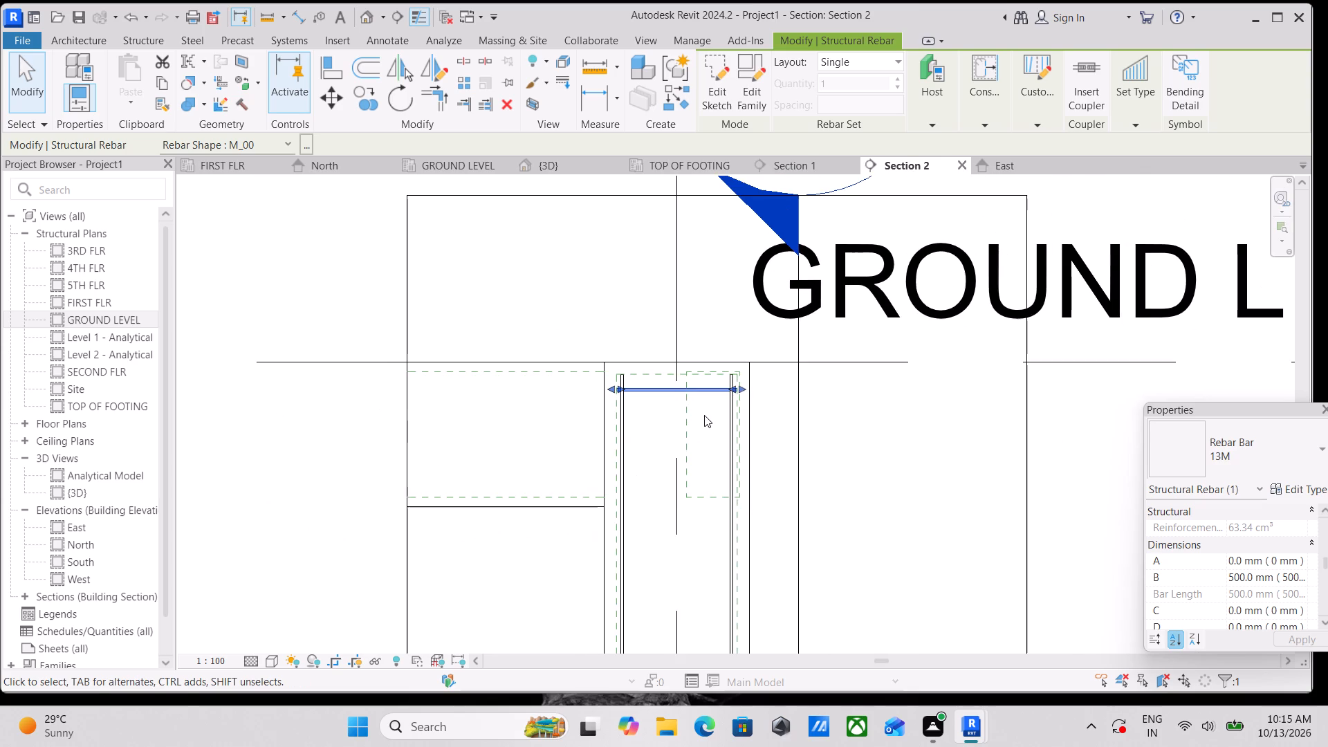
pyautogui.moveTo(705, 427); pyautogui.dragTo(690, 459, button='middle')
pyautogui.scroll(2, 676, 423)
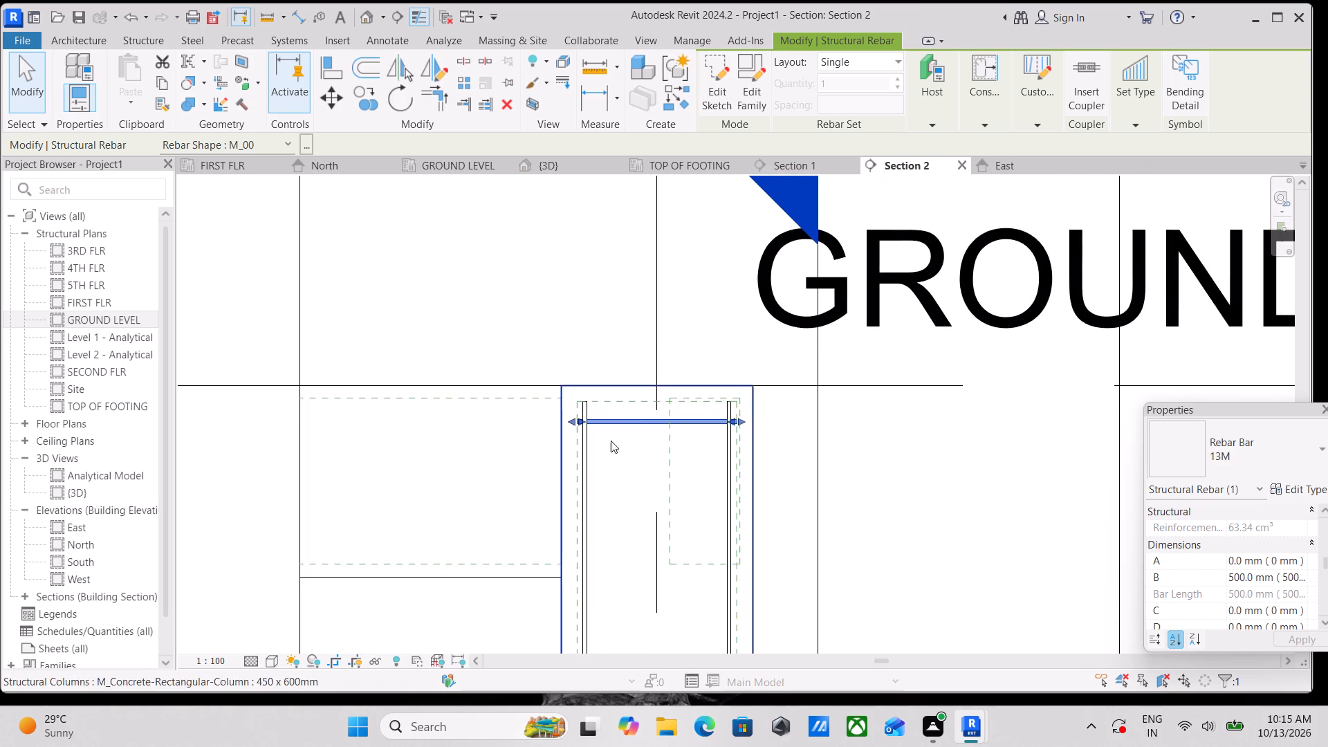
pyautogui.scroll(3, 600, 443)
pyautogui.click(625, 407)
pyautogui.moveTo(620, 436); pyautogui.dragTo(630, 413, button='middle')
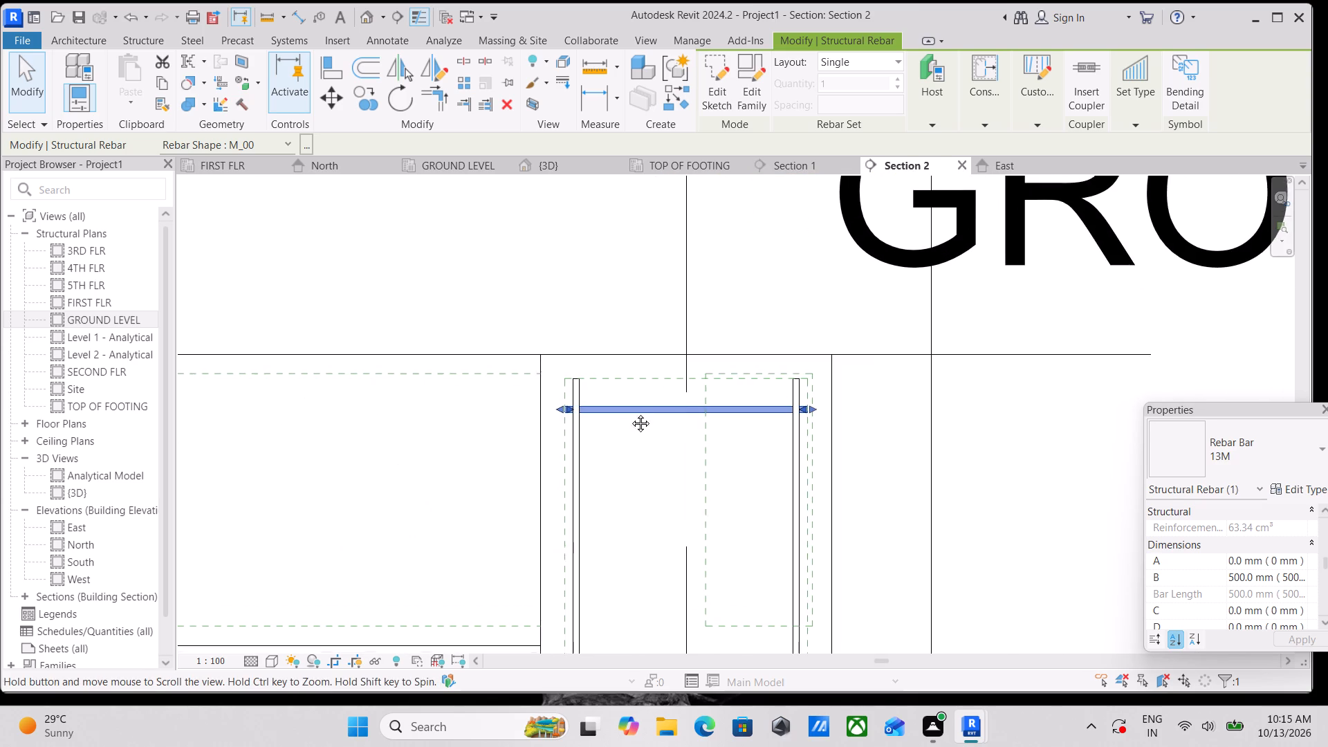
pyautogui.moveTo(630, 413); pyautogui.dragTo(685, 251, button='middle')
pyautogui.scroll(-3, 692, 302)
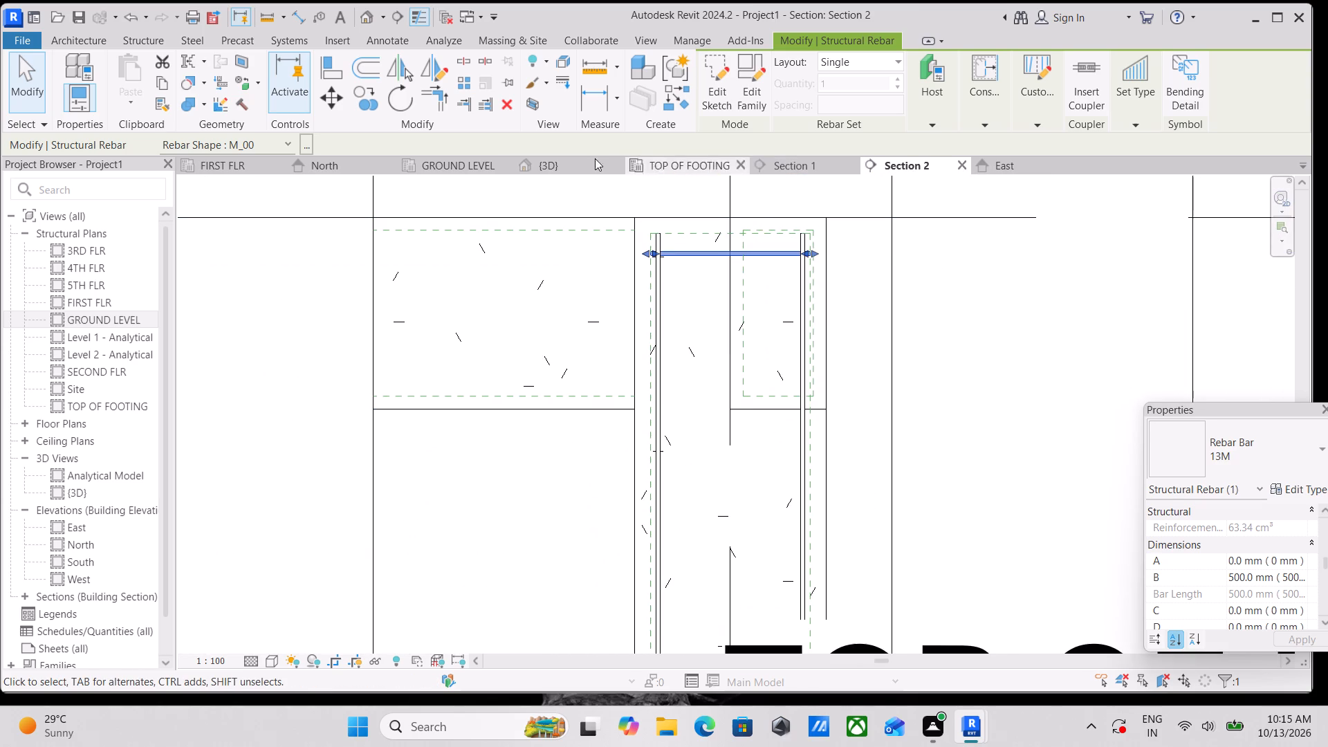
# Inspect the reshaped bar against the four bent corner bars from above in the {3D} view.
pyautogui.click(537, 162)
pyautogui.scroll(-3, 549, 248)
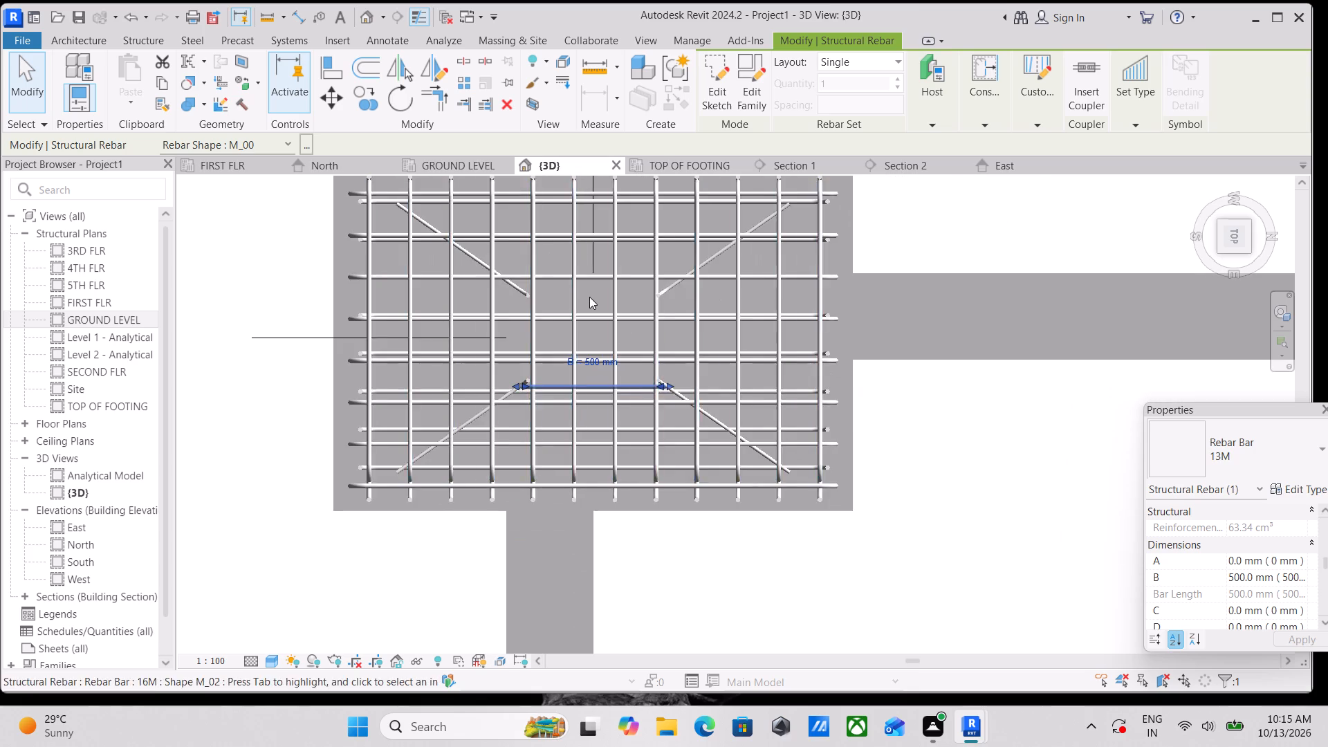
pyautogui.scroll(3, 582, 358)
pyautogui.press('Escape')
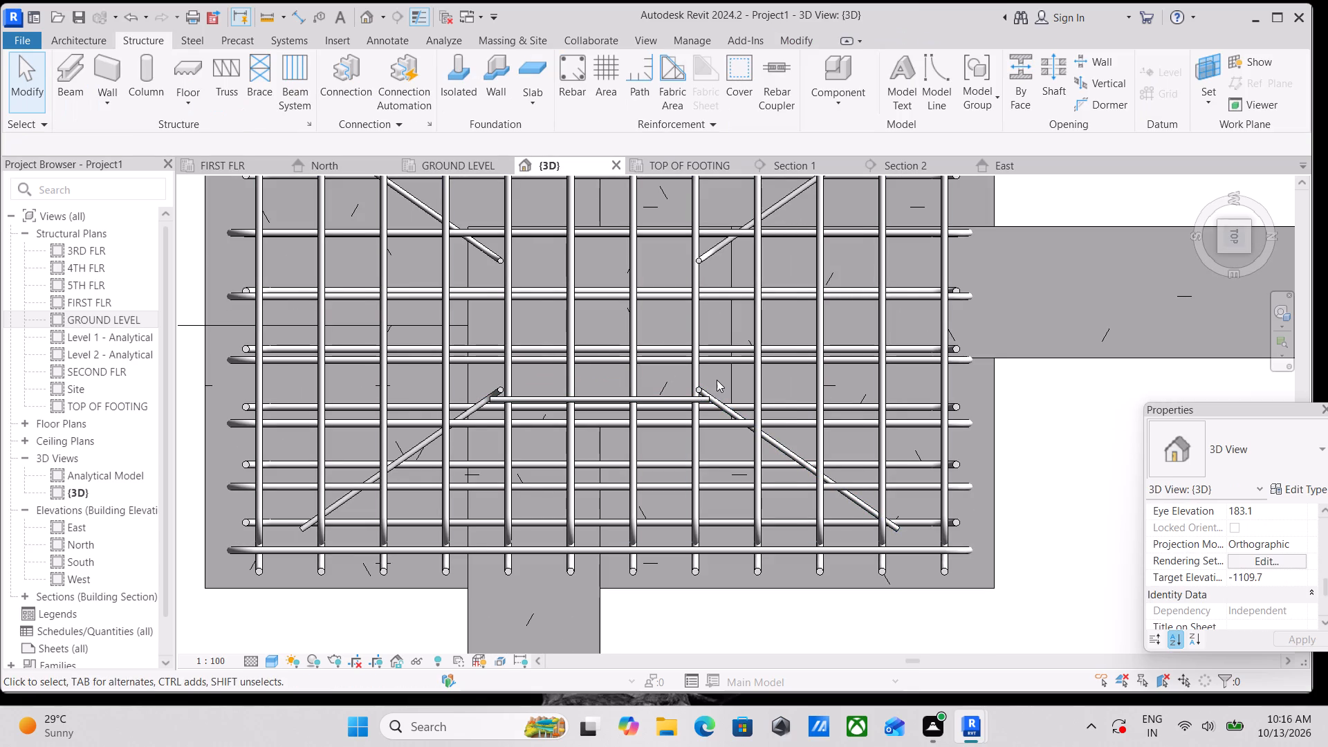
pyautogui.scroll(2, 719, 378)
pyautogui.scroll(-2, 719, 378)
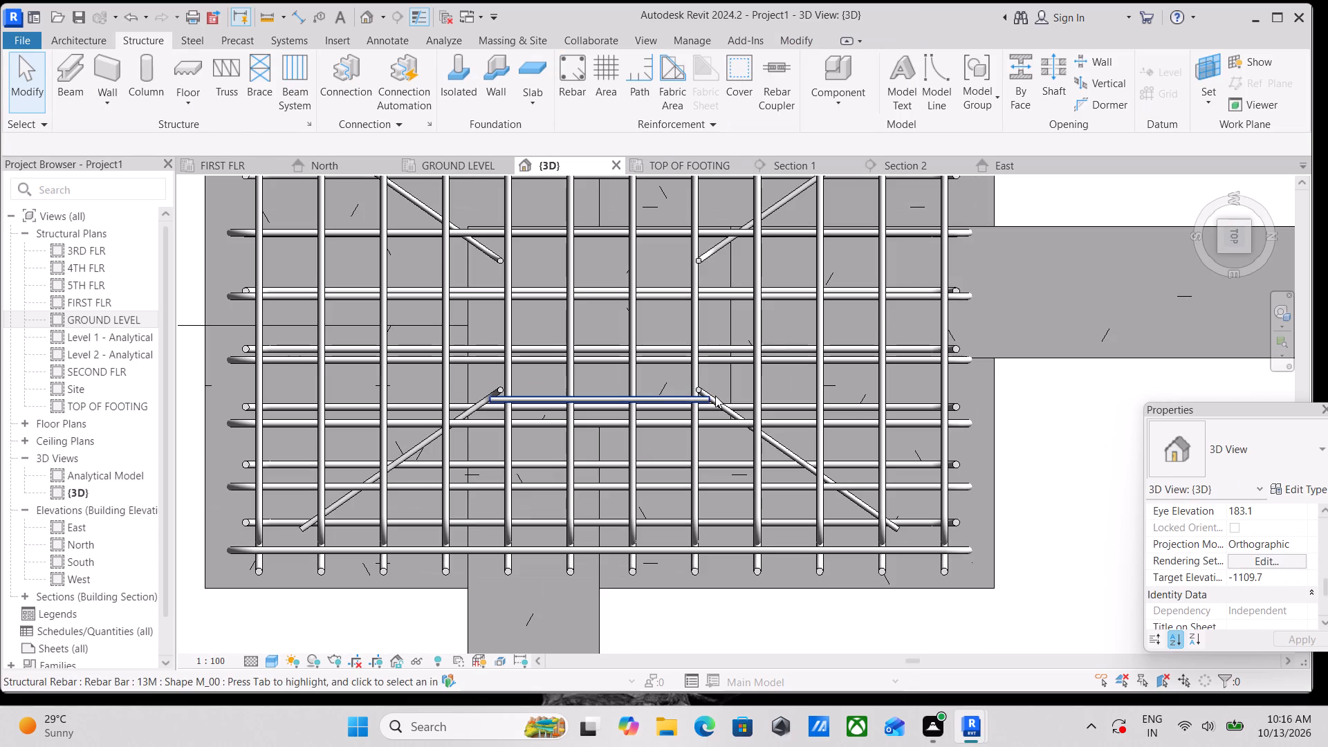
pyautogui.scroll(1, 720, 402)
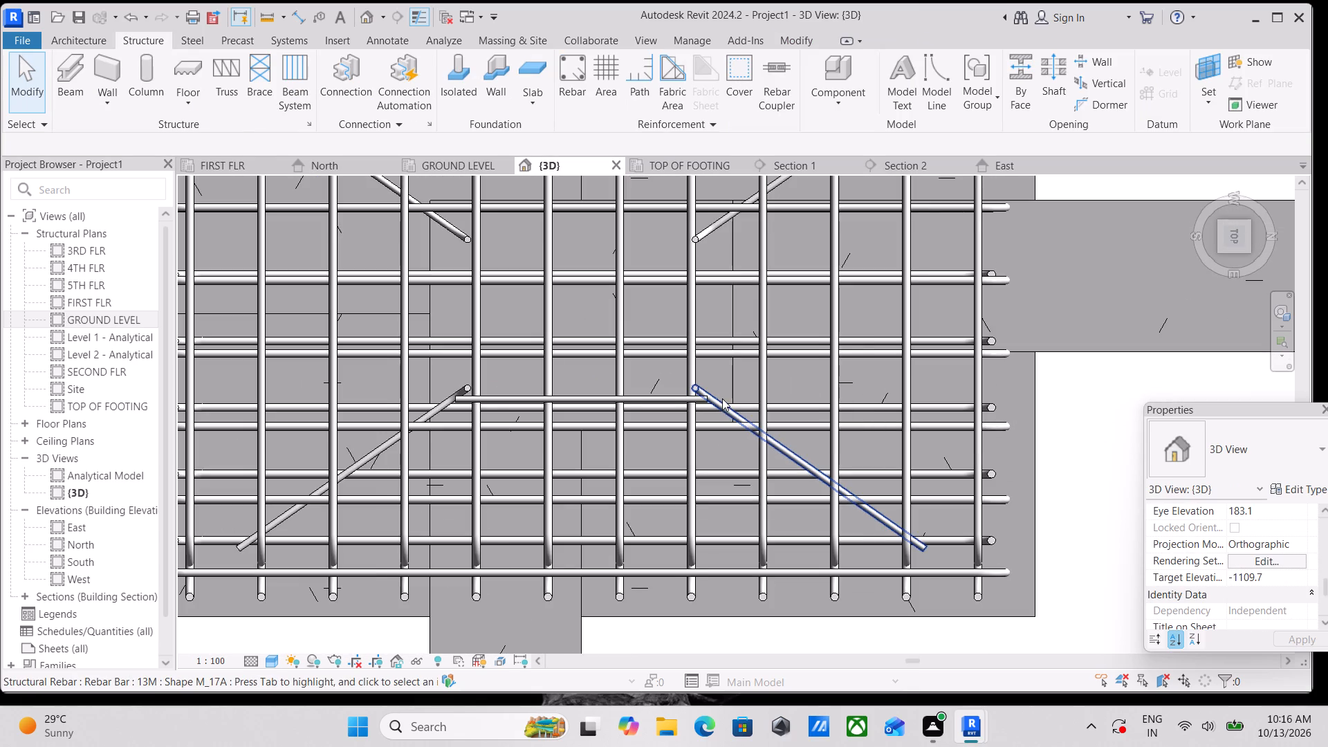
pyautogui.scroll(-4, 722, 398)
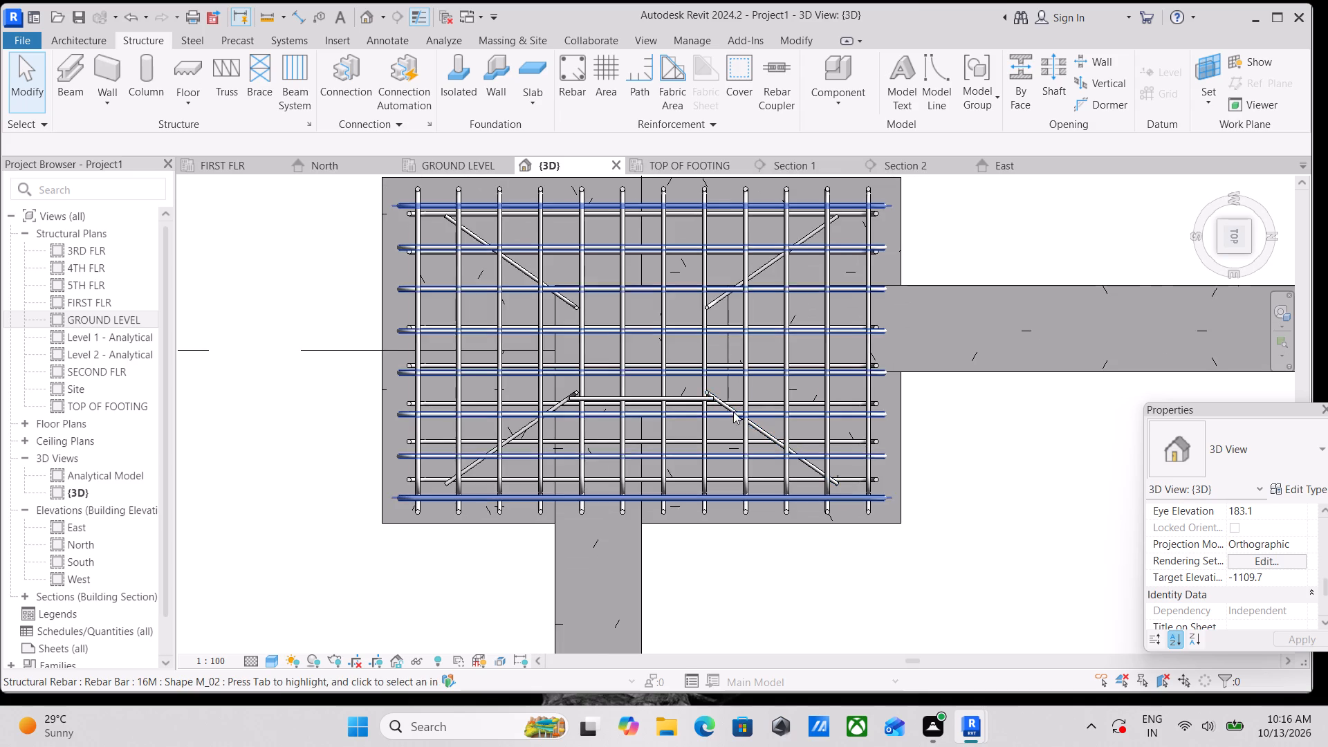
pyautogui.scroll(6, 746, 412)
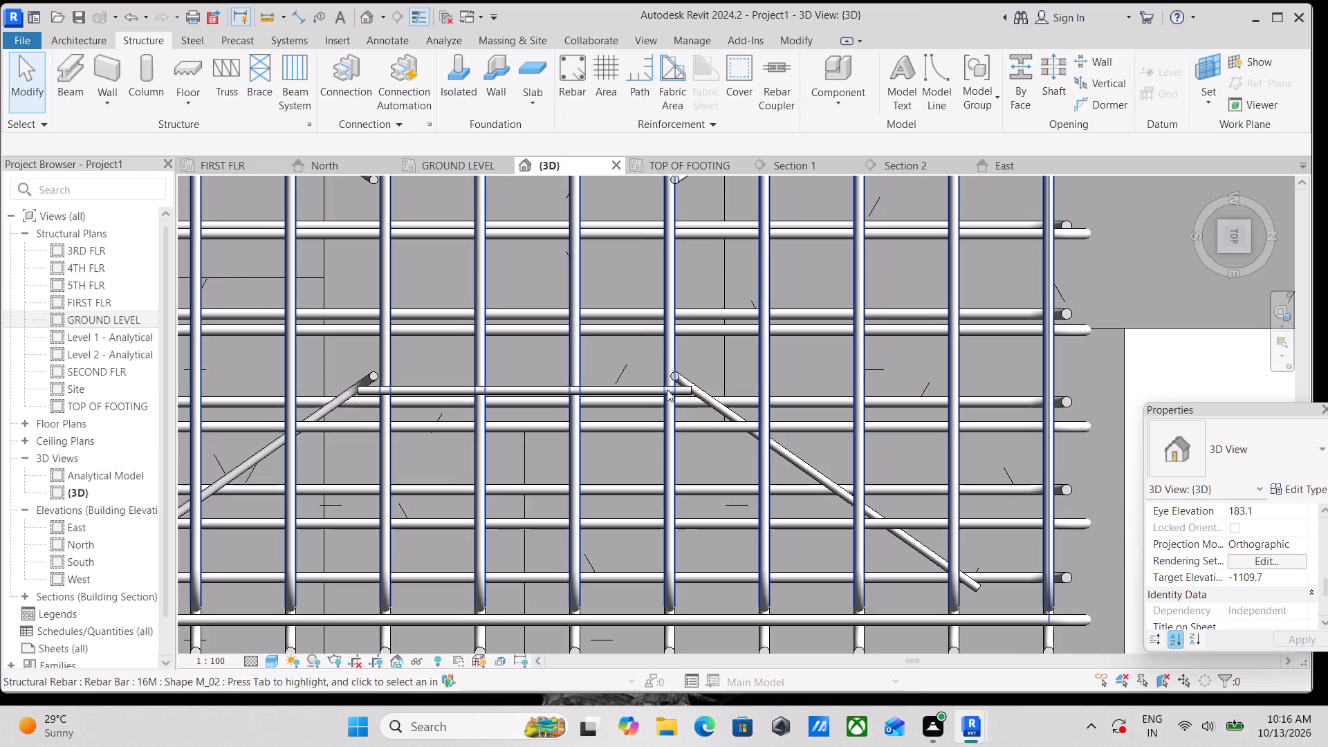
pyautogui.click(364, 259)
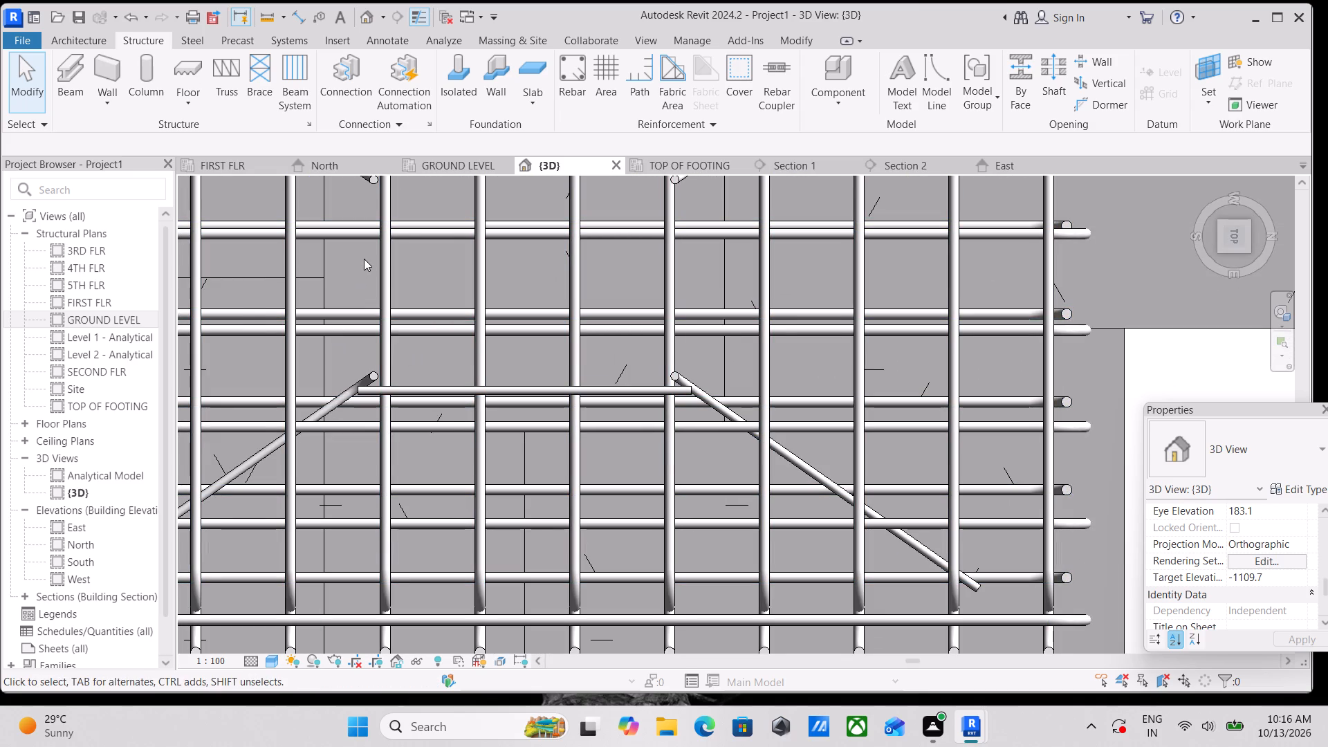
pyautogui.scroll(-2, 364, 259)
pyautogui.scroll(-5, 475, 319)
pyautogui.moveTo(524, 322); pyautogui.dragTo(525, 324, button='middle')
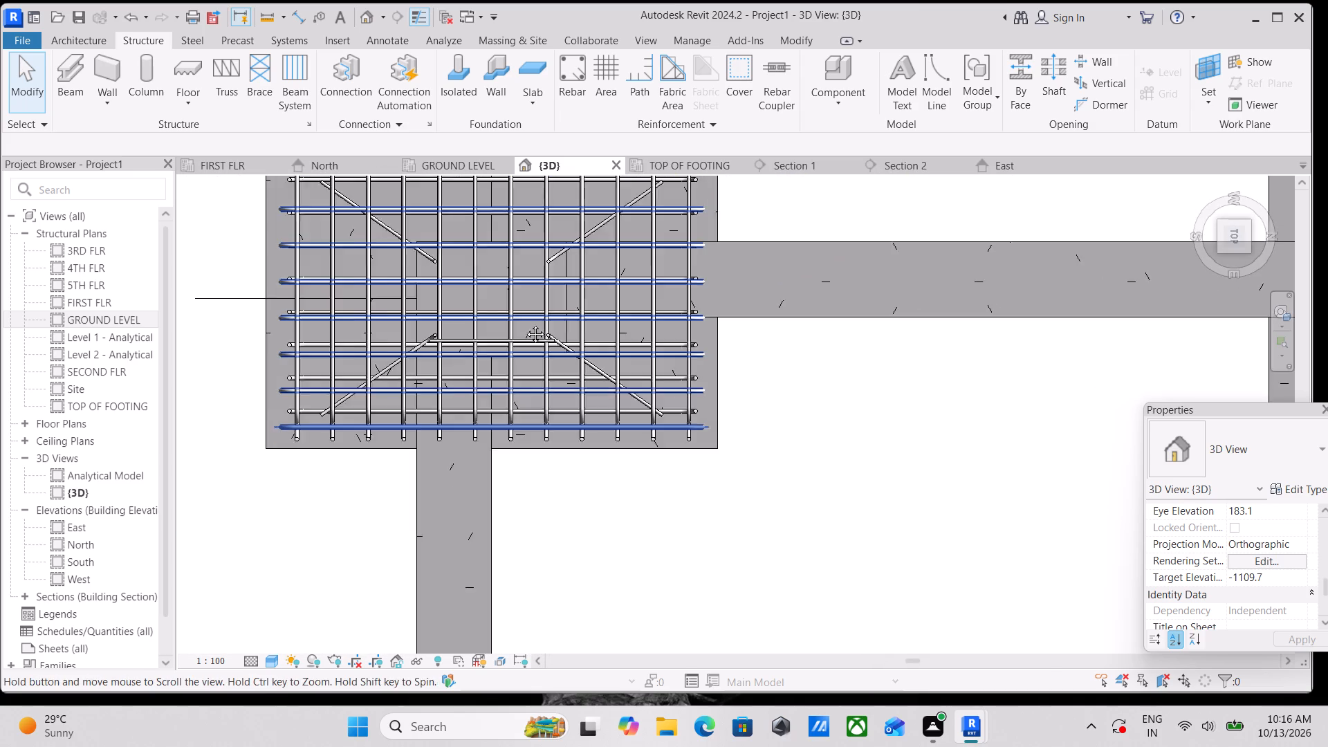
pyautogui.moveTo(525, 324); pyautogui.dragTo(543, 409, button='middle')
pyautogui.scroll(4, 455, 317)
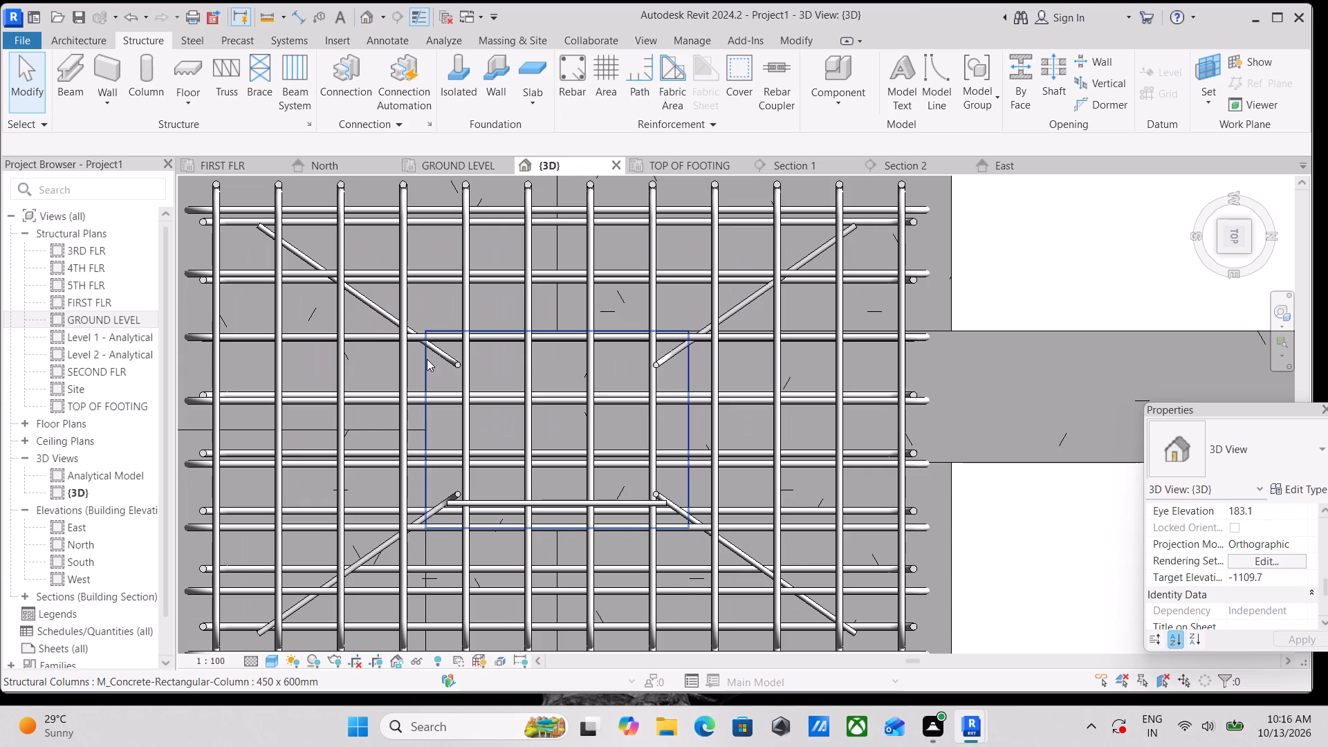
# Inspect the diagonally bent corner bars around the column from above in the {3D} view.
pyautogui.click(427, 359)
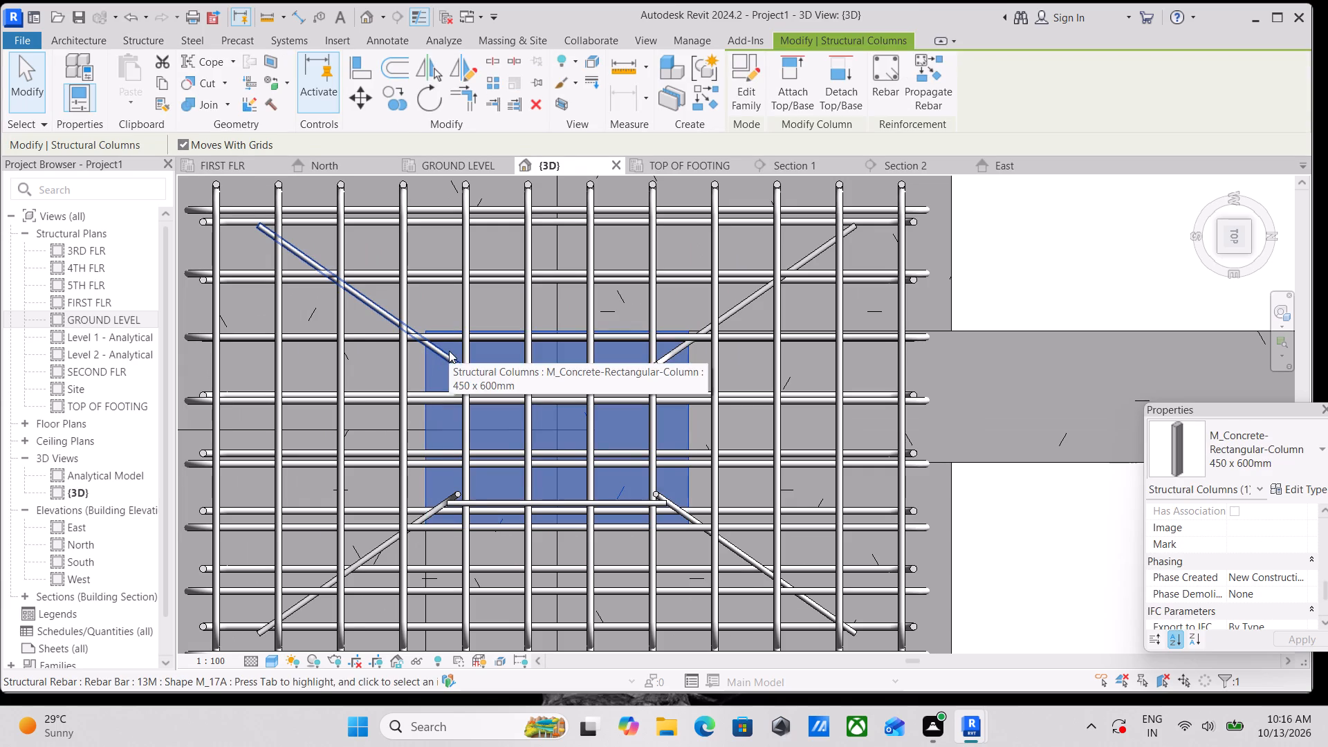
pyautogui.press('Escape')
pyautogui.scroll(-1, 842, 476)
pyautogui.scroll(2, 676, 484)
pyautogui.click(702, 508)
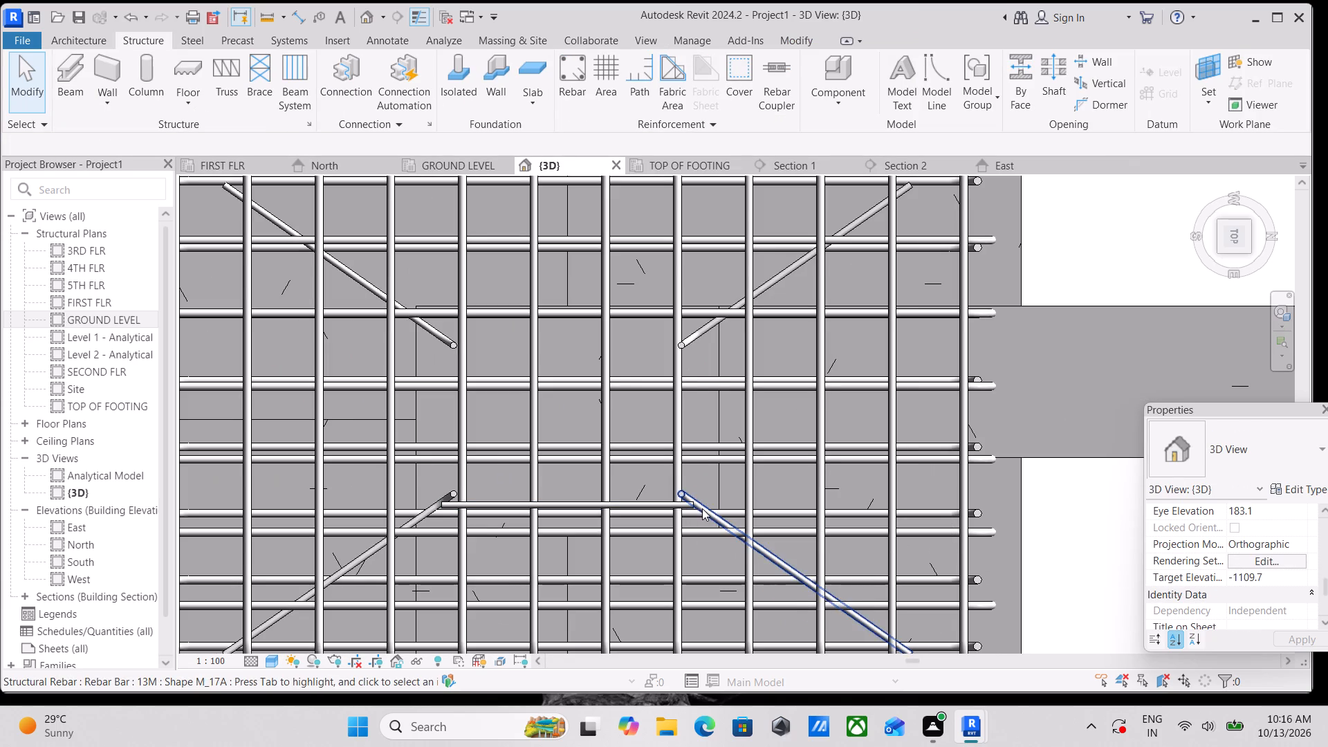
pyautogui.scroll(-1, 723, 474)
pyautogui.moveTo(723, 473); pyautogui.dragTo(616, 492, button='middle')
pyautogui.scroll(-3, 580, 426)
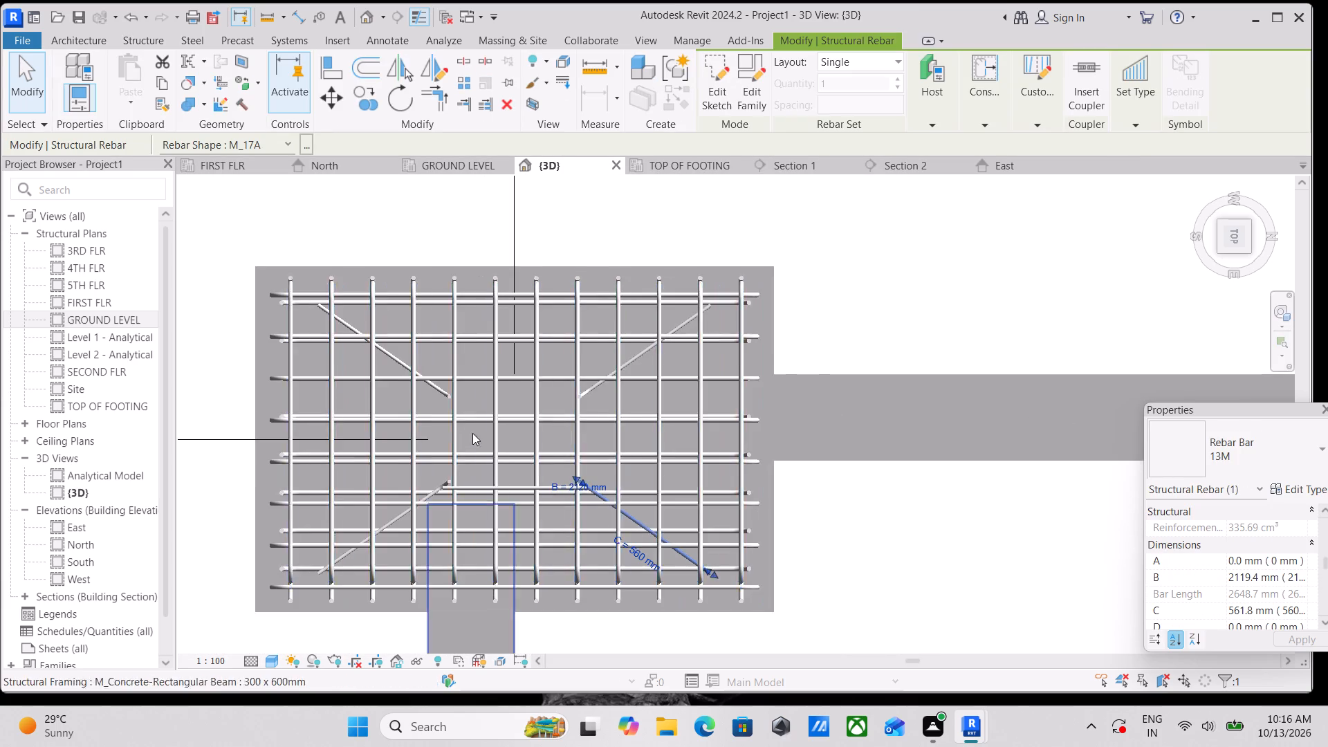
pyautogui.scroll(3, 562, 444)
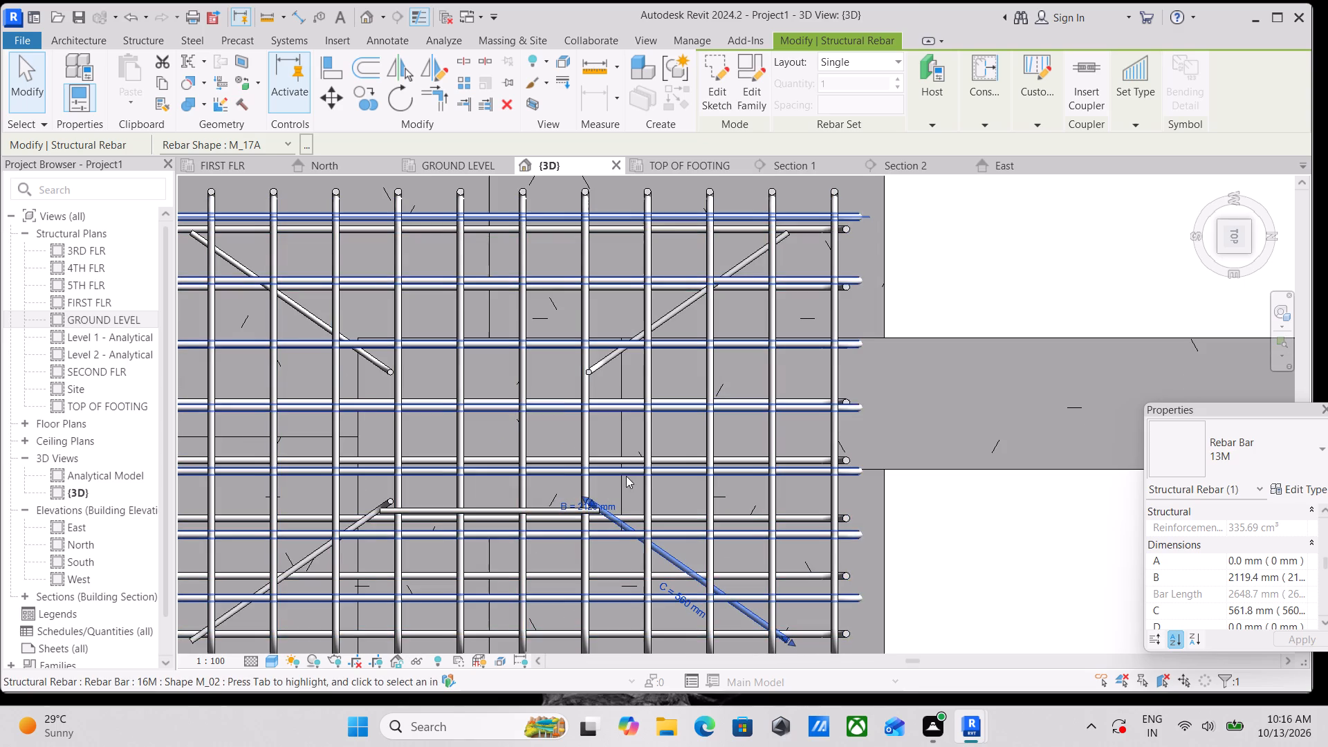
pyautogui.moveTo(634, 468); pyautogui.dragTo(640, 425, button='middle')
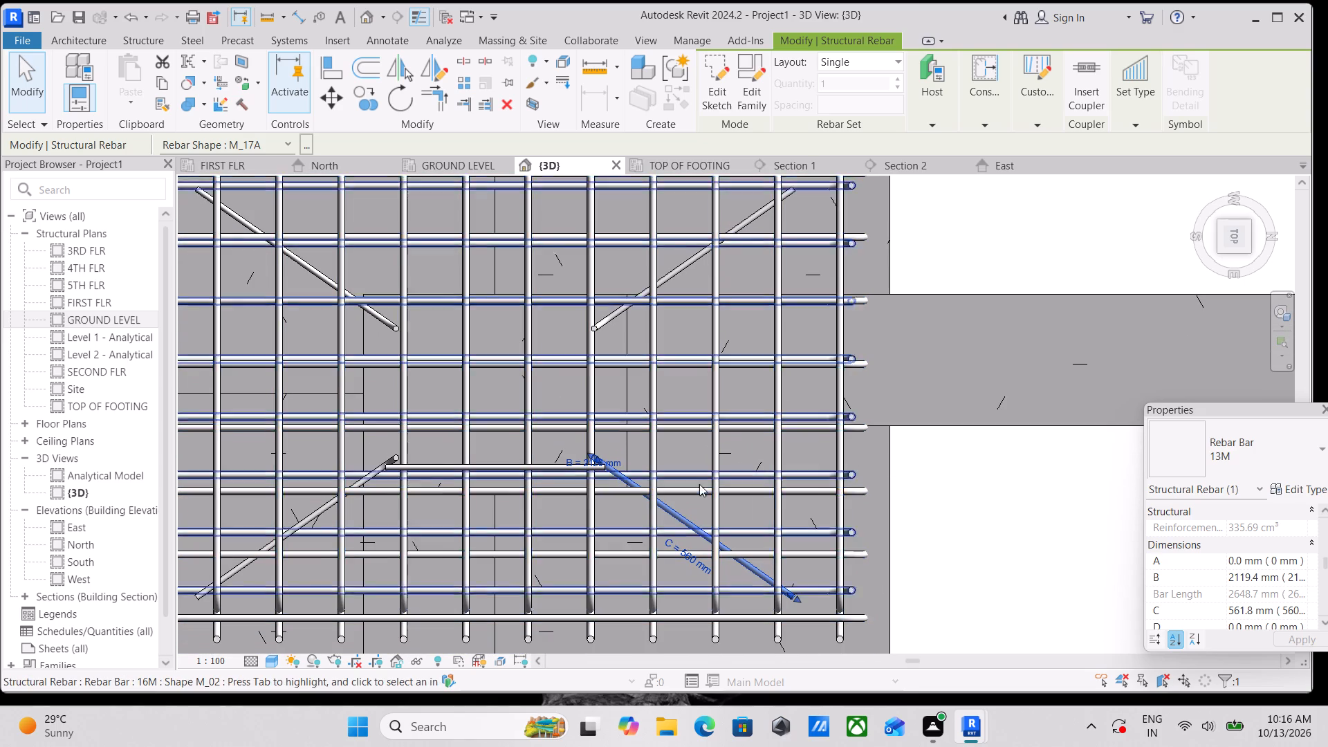
pyautogui.moveTo(621, 425); pyautogui.dragTo(651, 506, button='middle')
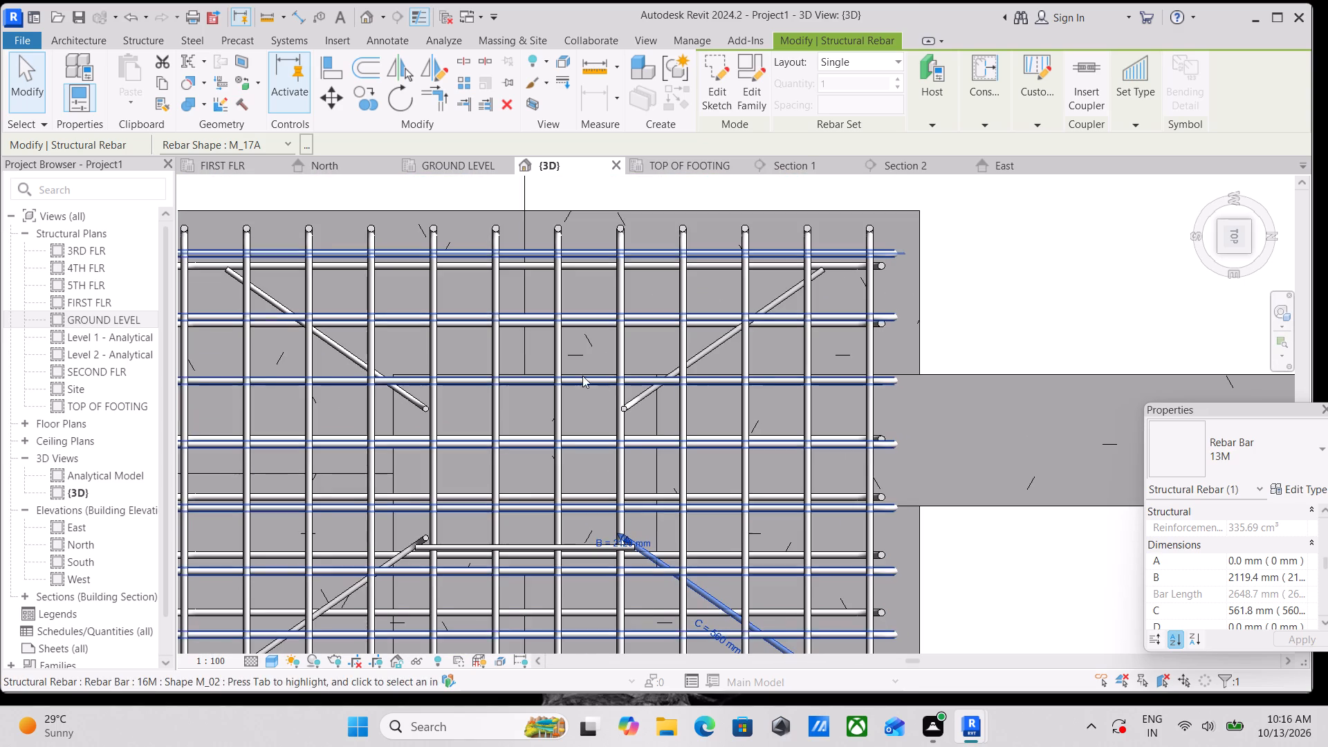
pyautogui.click(412, 405)
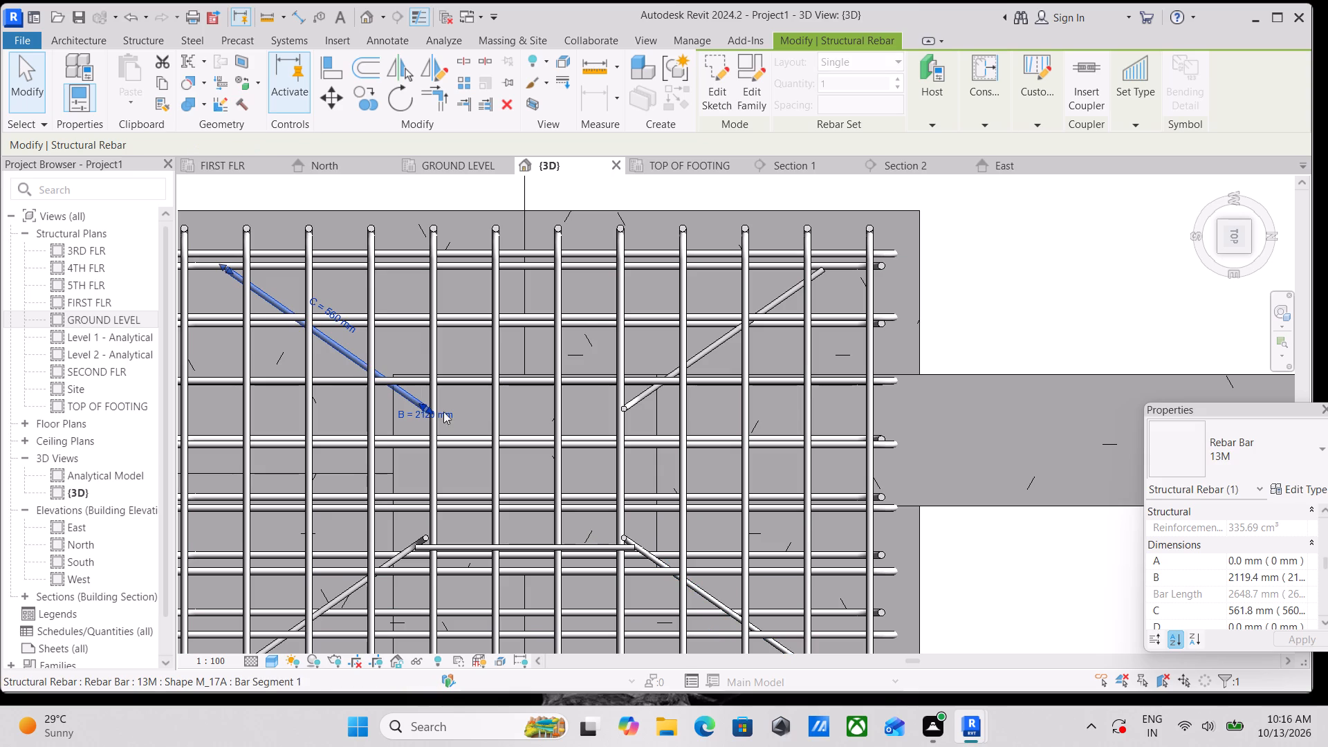
# Review the instance properties of the horizontal M_00 bar near the column's top in Section 2.
pyautogui.click(904, 158)
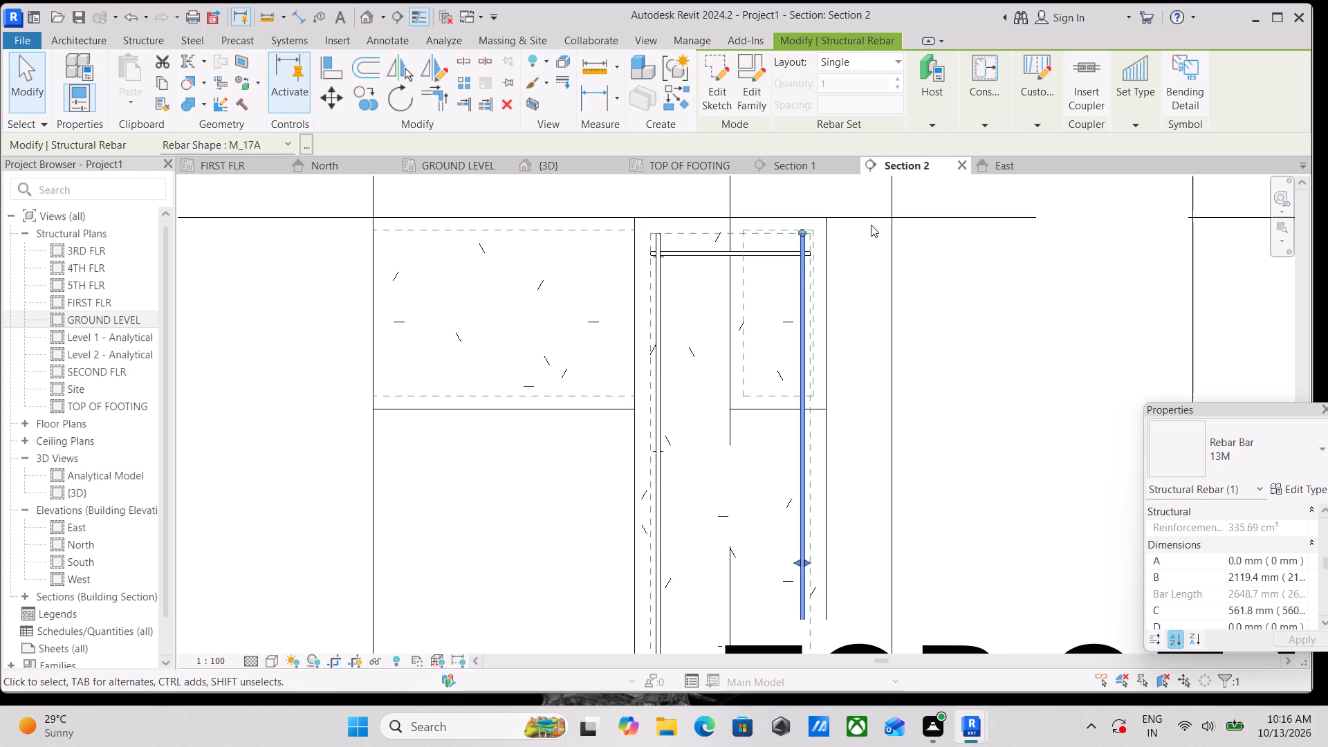
pyautogui.click(744, 261)
pyautogui.scroll(-2, 1298, 515)
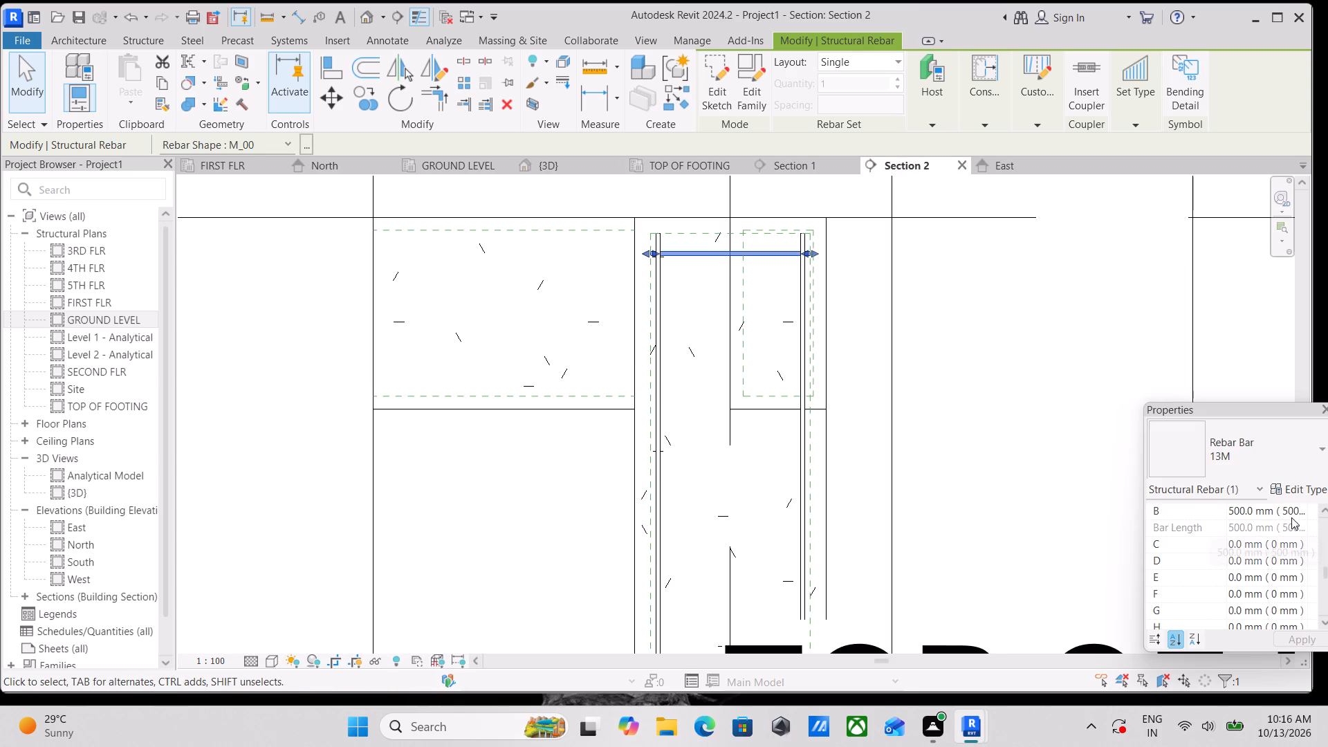
pyautogui.scroll(10, 1273, 519)
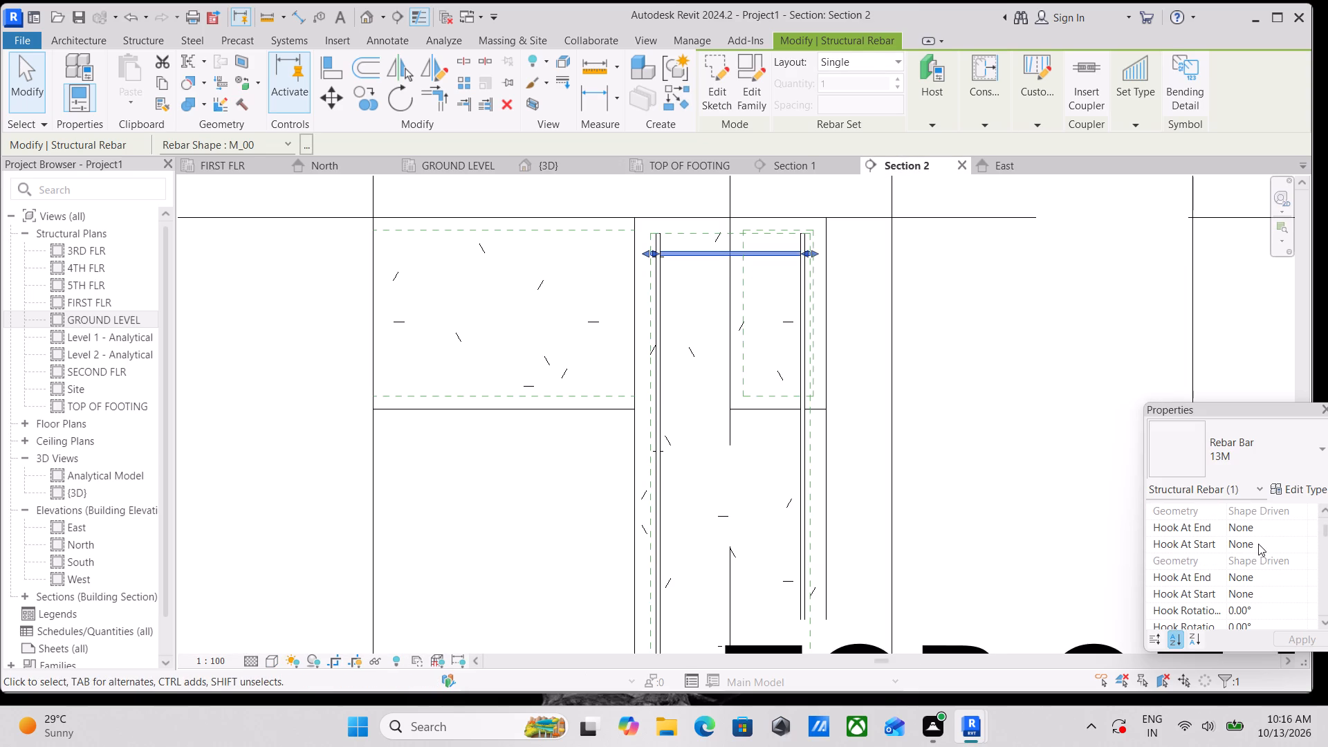
pyautogui.scroll(1, 1258, 544)
pyautogui.scroll(-4, 1255, 544)
pyautogui.scroll(3, 1253, 545)
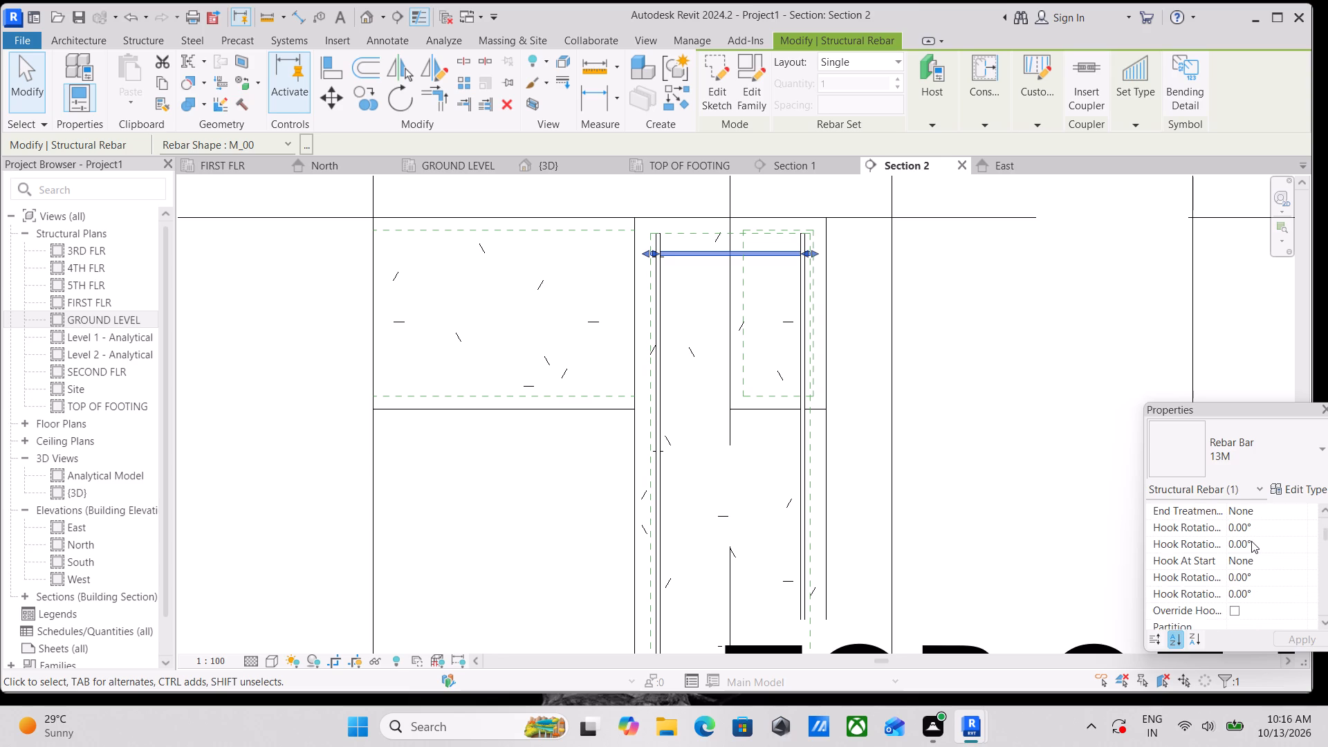
pyautogui.scroll(4, 1251, 541)
pyautogui.scroll(-15, 1248, 540)
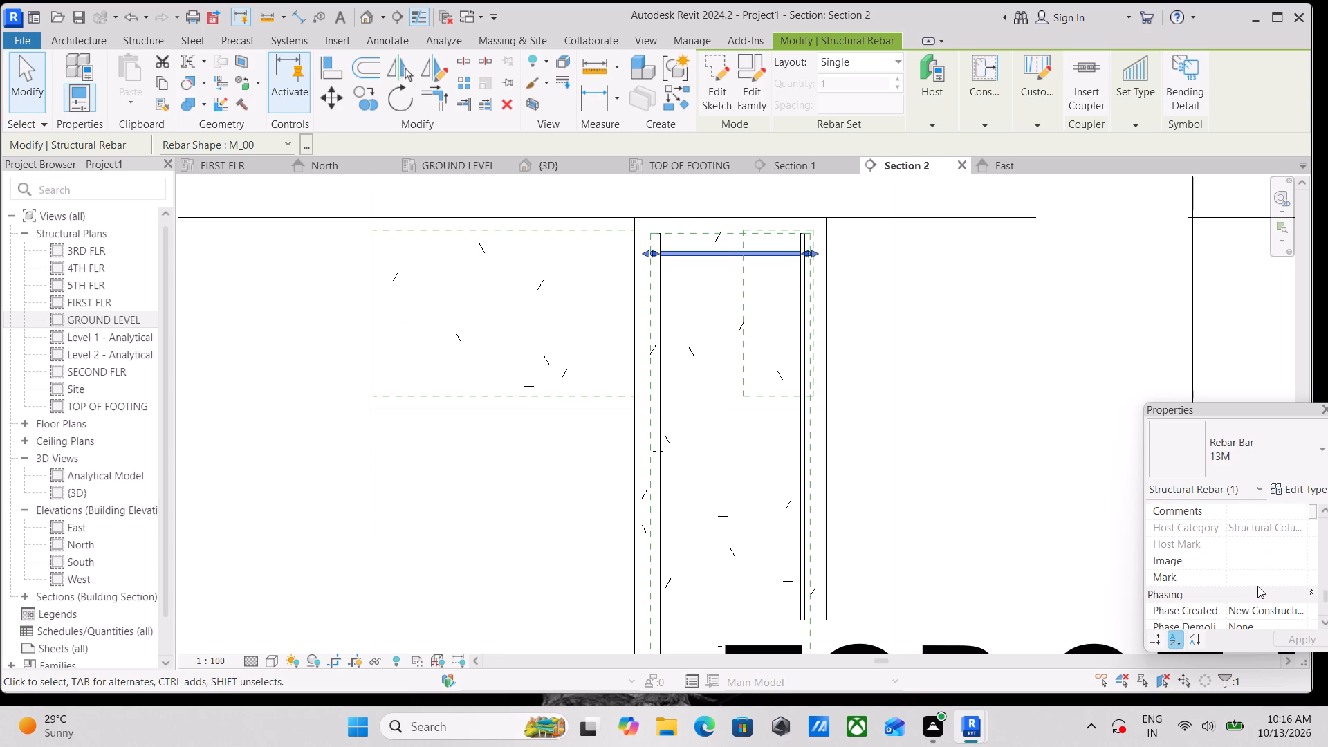
pyautogui.scroll(-8, 1257, 586)
pyautogui.scroll(11, 1257, 586)
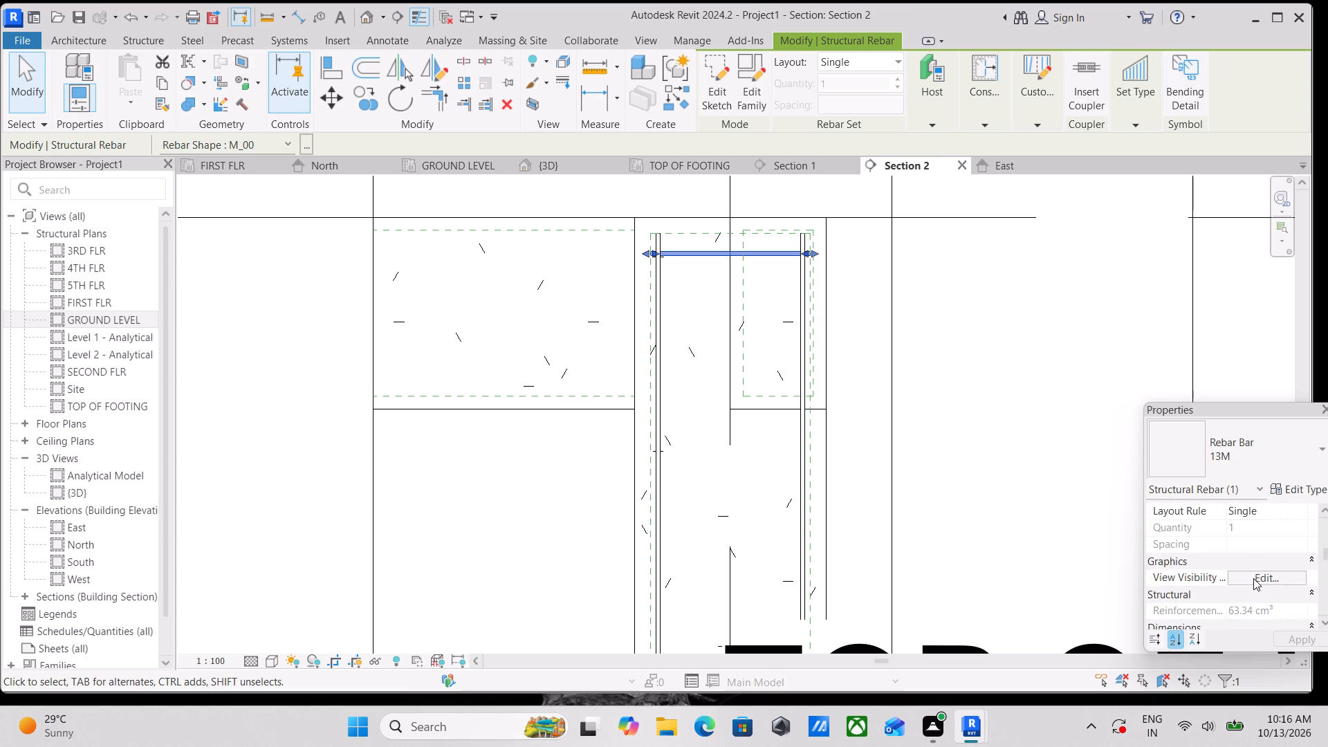
pyautogui.scroll(4, 1253, 578)
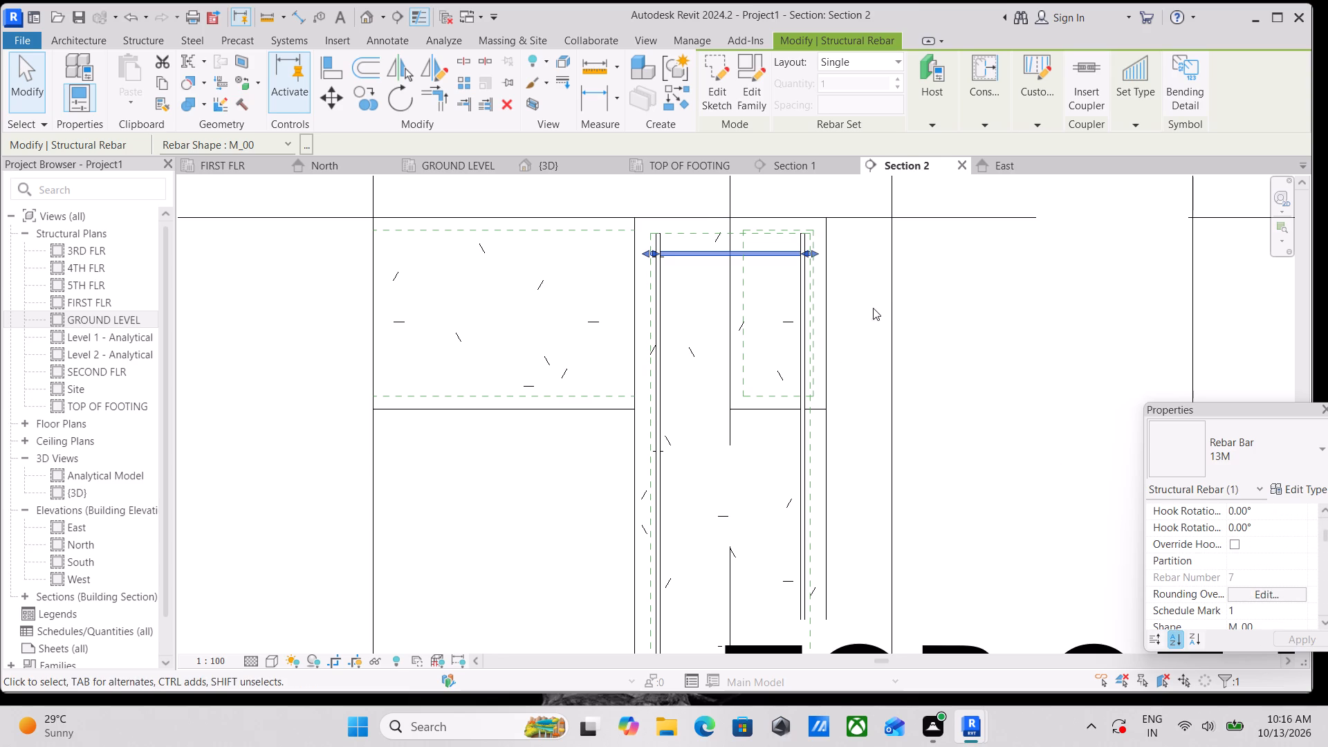
# Open the horizontal bar's sketch in Floor Plan: TOP OF FOOTING, check its line inside the column, and finish the sketch.
pyautogui.doubleClick(721, 253)
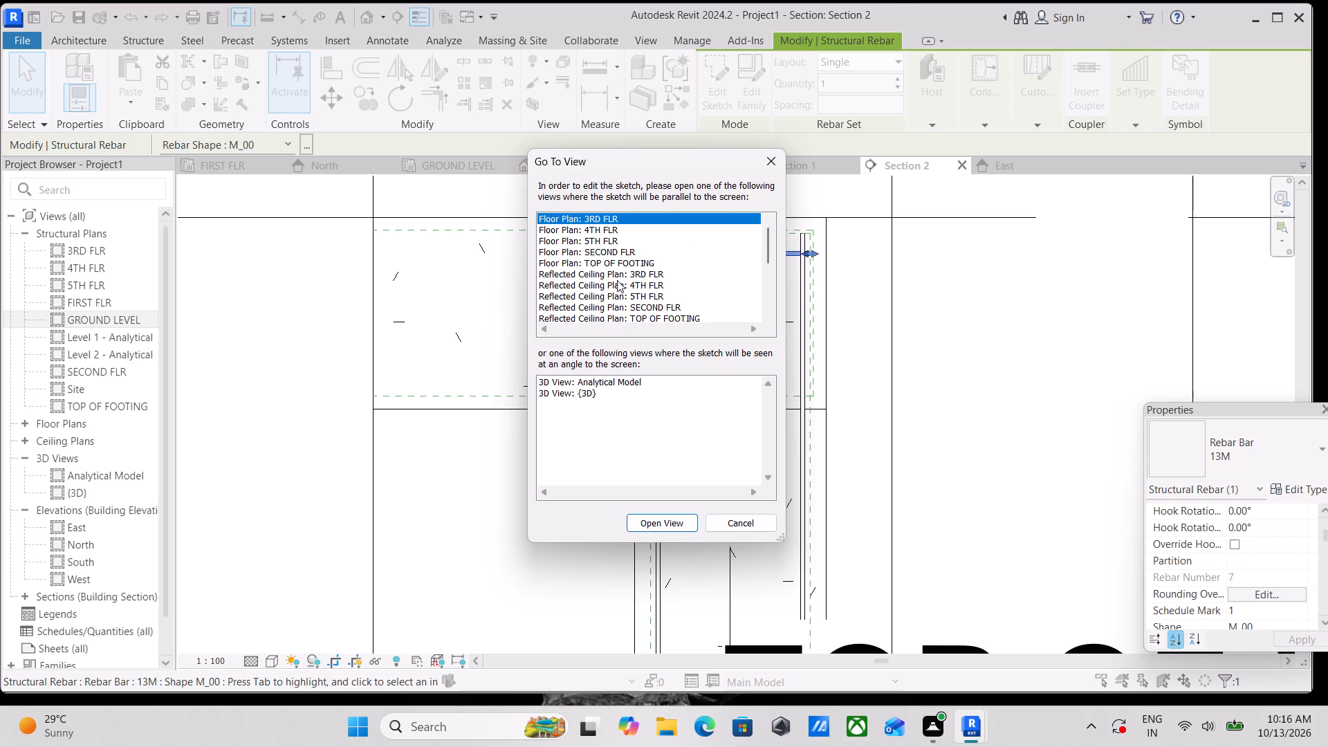
pyautogui.click(633, 258)
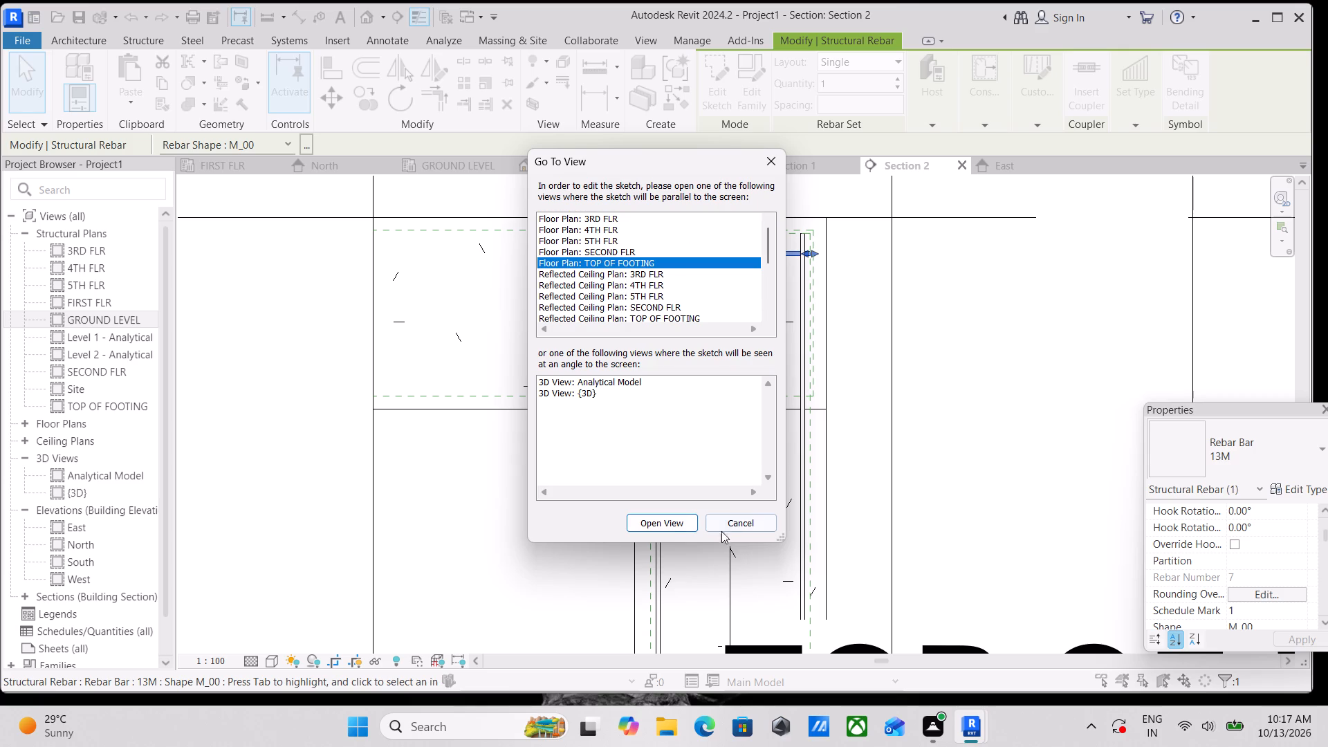
pyautogui.click(680, 528)
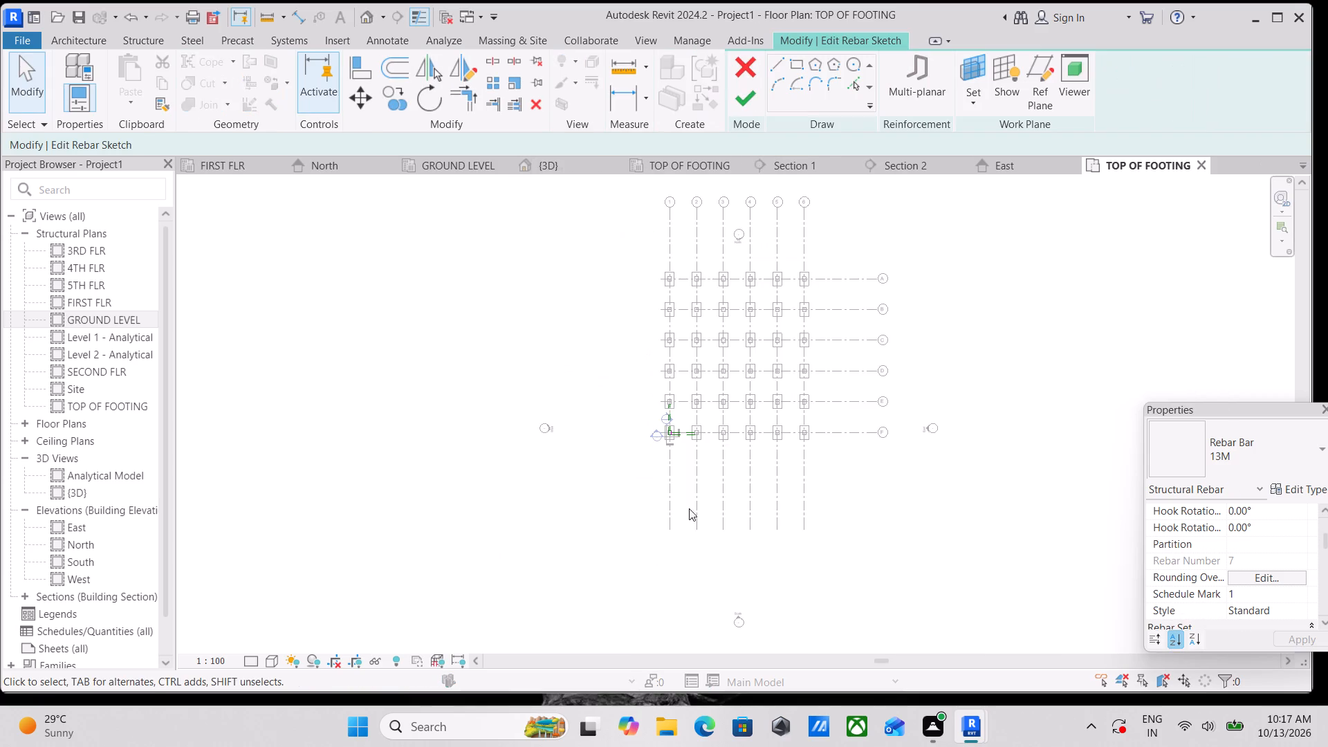
pyautogui.scroll(20, 698, 421)
pyautogui.scroll(3, 698, 421)
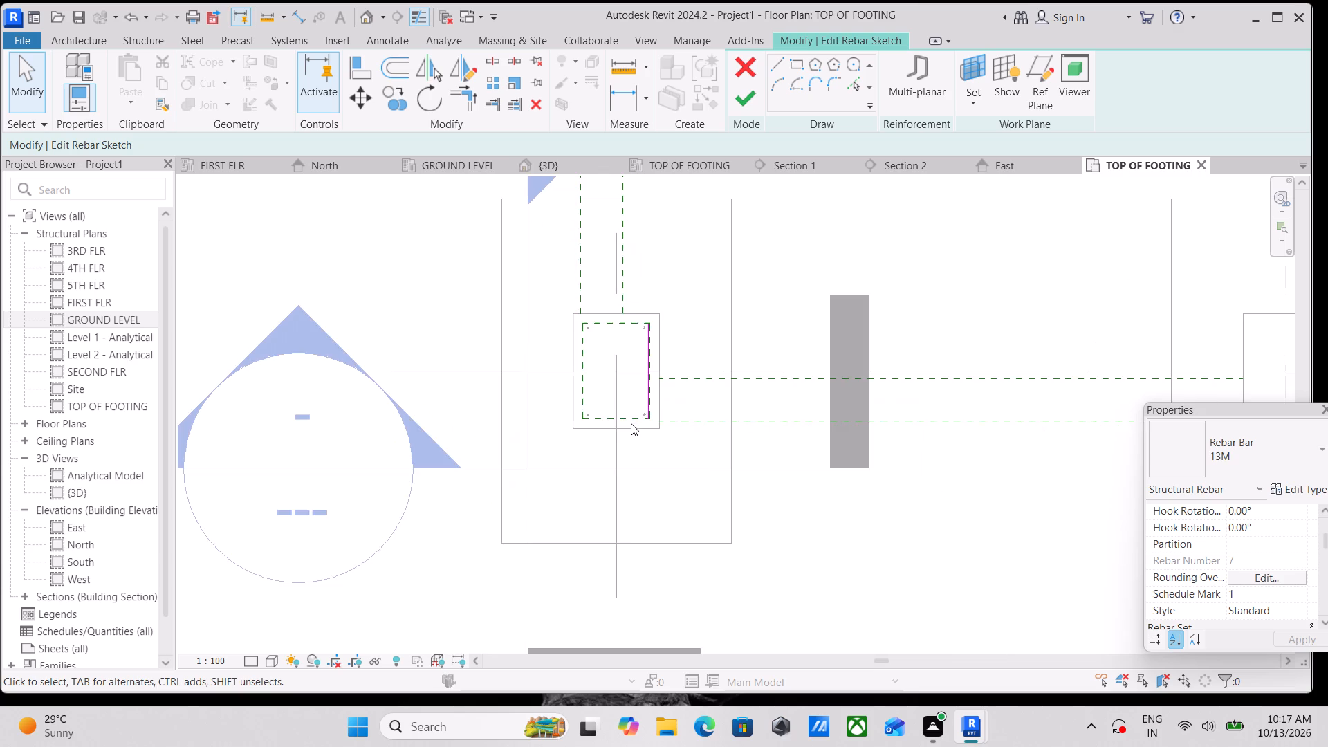
pyautogui.scroll(3, 617, 407)
pyautogui.moveTo(632, 352); pyautogui.dragTo(621, 404, button='middle')
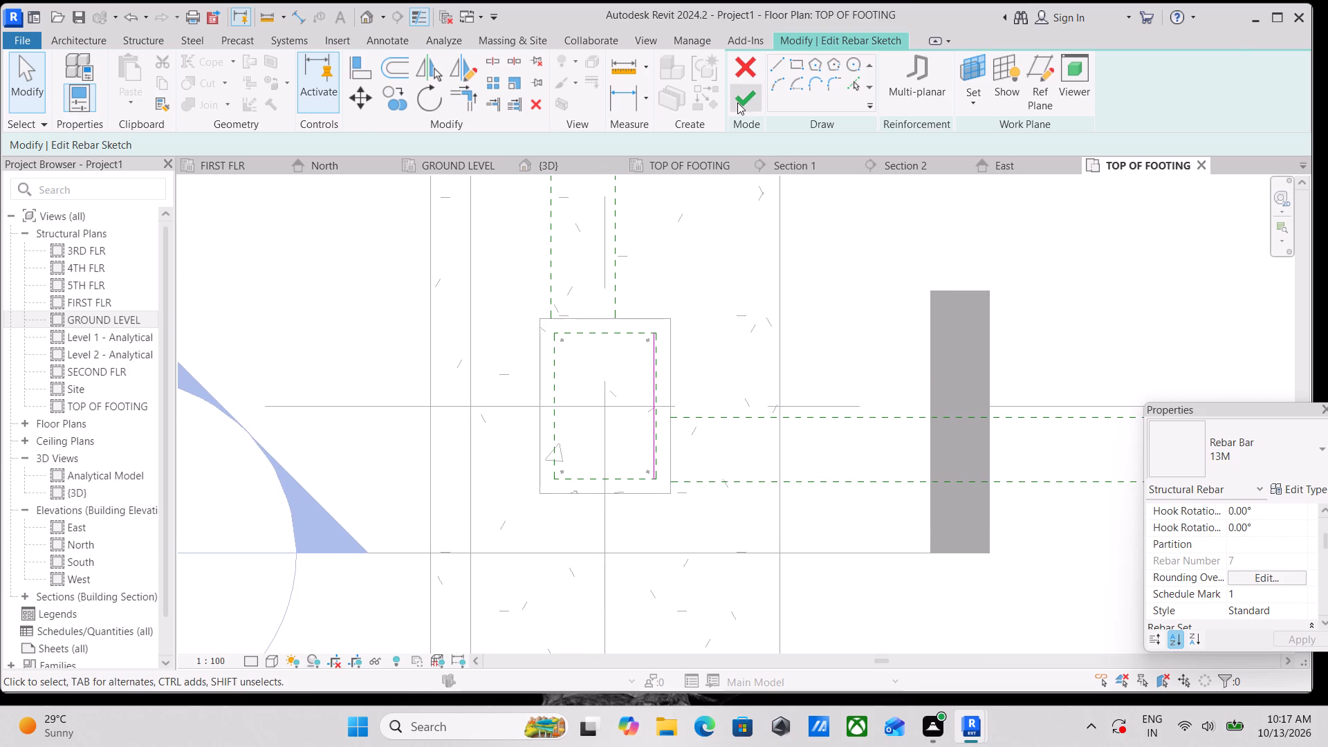
pyautogui.click(737, 102)
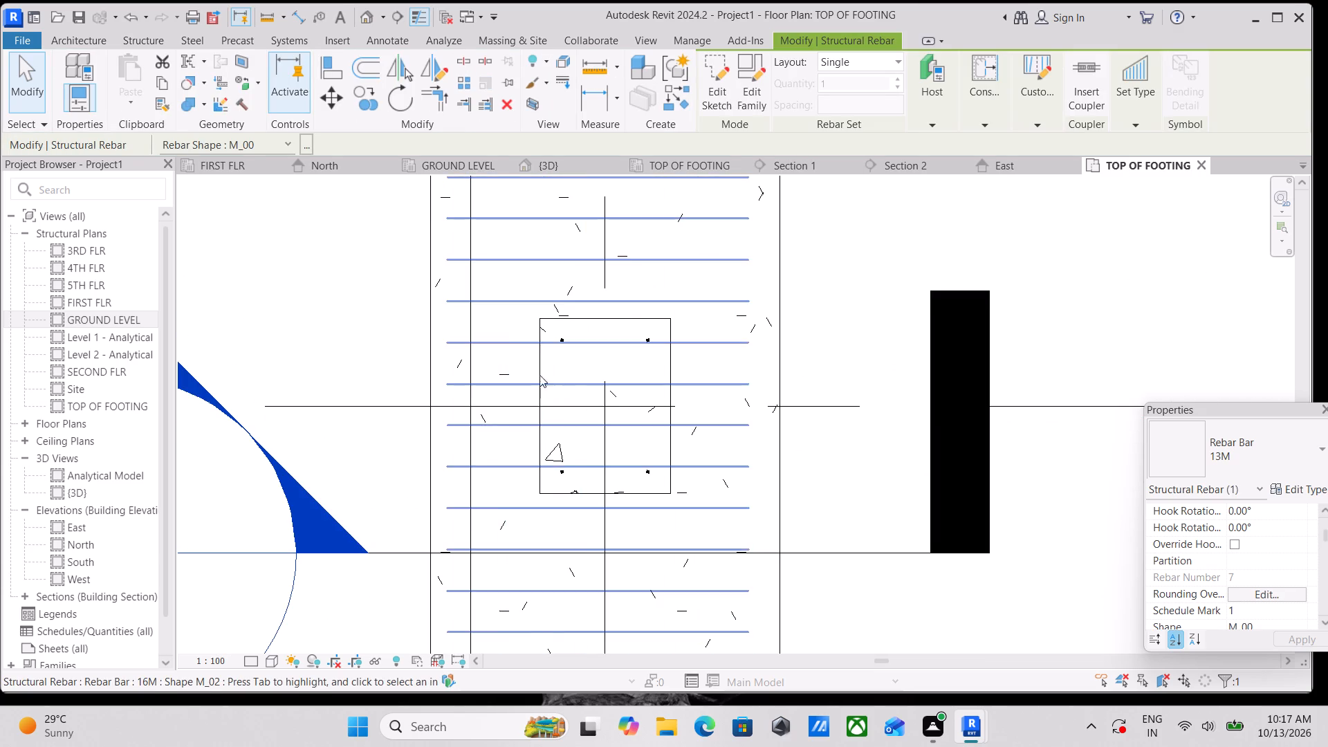
# Set the TOP OF FOOTING floor plan's detail level to Fine.
pyautogui.click(564, 317)
pyautogui.click(275, 663)
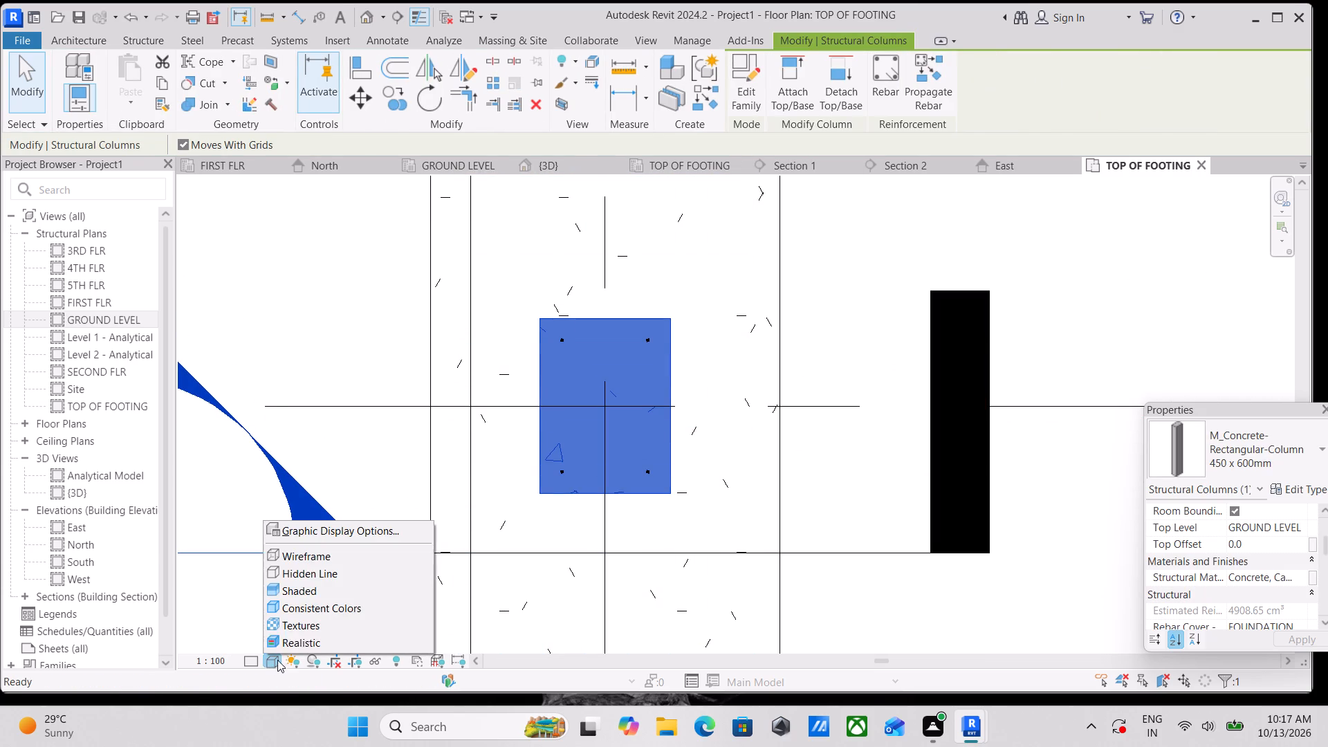
pyautogui.click(242, 662)
pyautogui.click(261, 643)
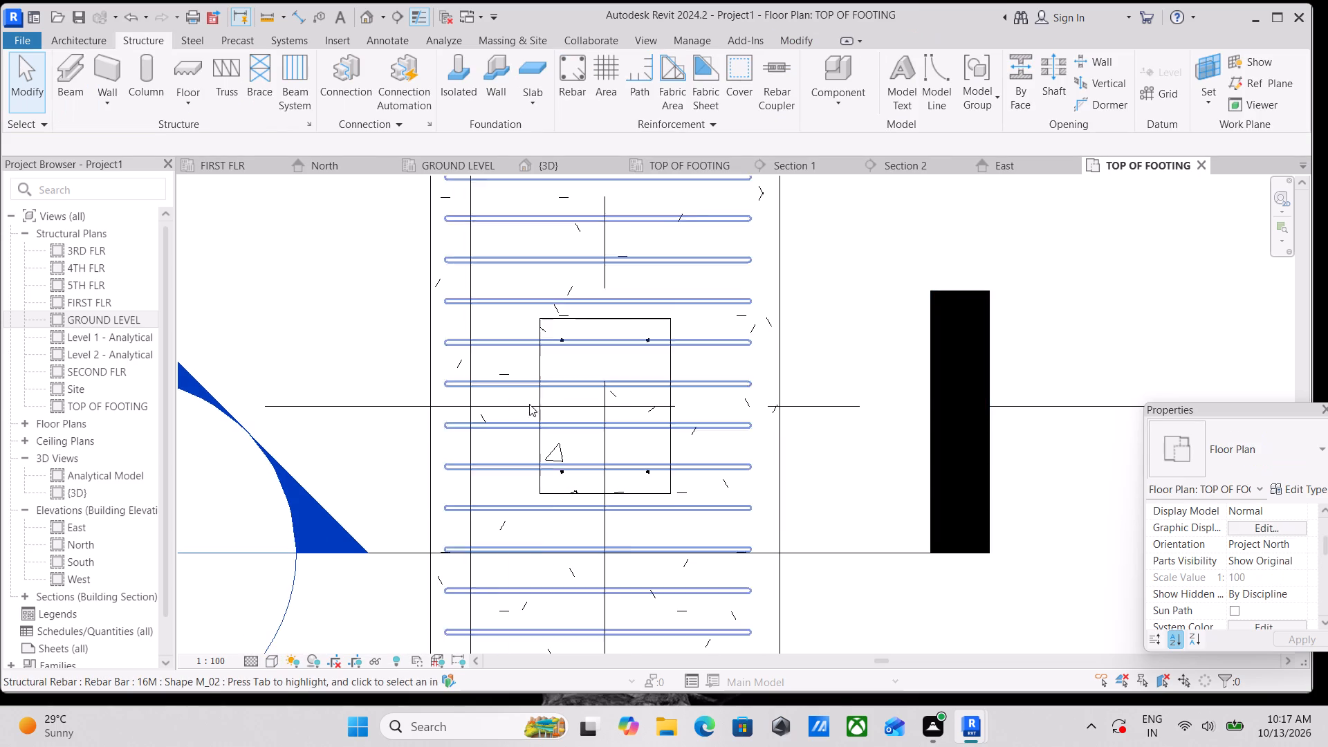
# Examine the column's four corner bars and the surrounding footing in the TOP OF FOOTING floor plan.
pyautogui.scroll(3, 625, 376)
pyautogui.scroll(3, 682, 377)
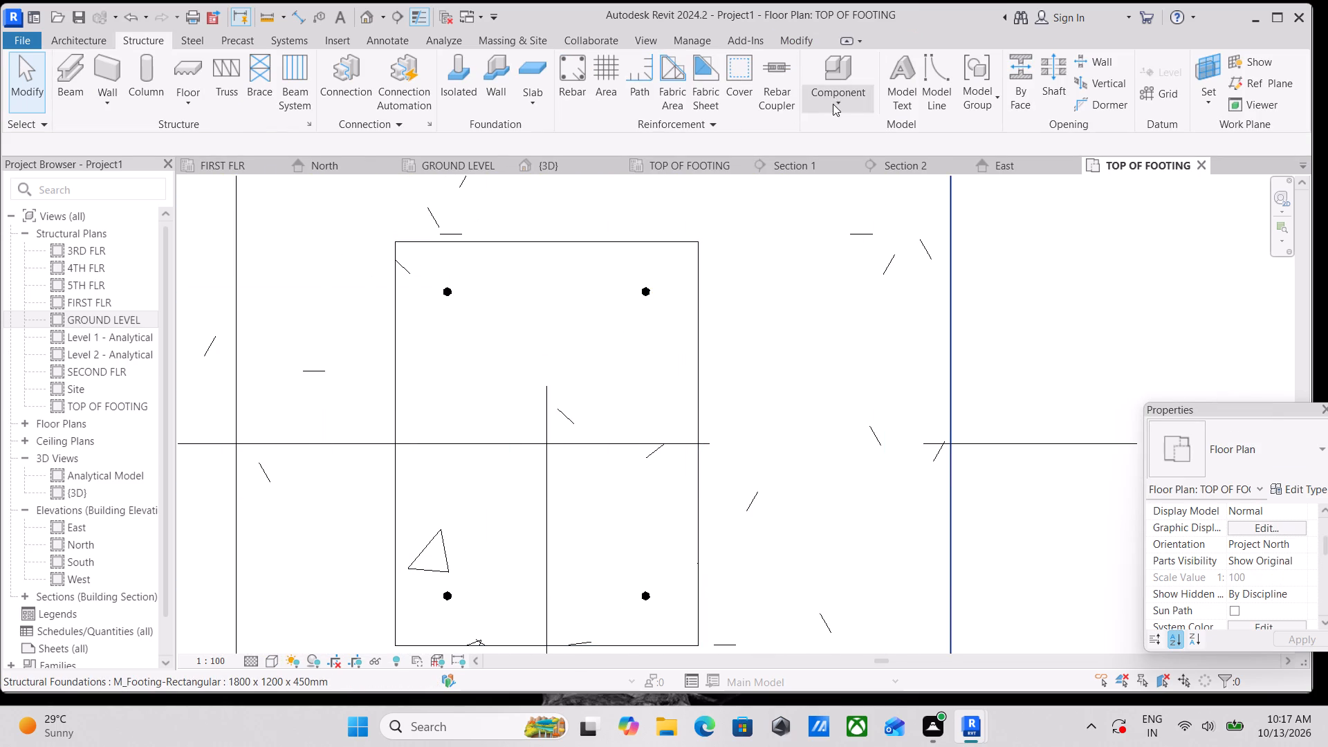
pyautogui.scroll(-8, 577, 391)
pyautogui.scroll(-1, 832, 351)
pyautogui.moveTo(832, 351); pyautogui.dragTo(801, 385, button='middle')
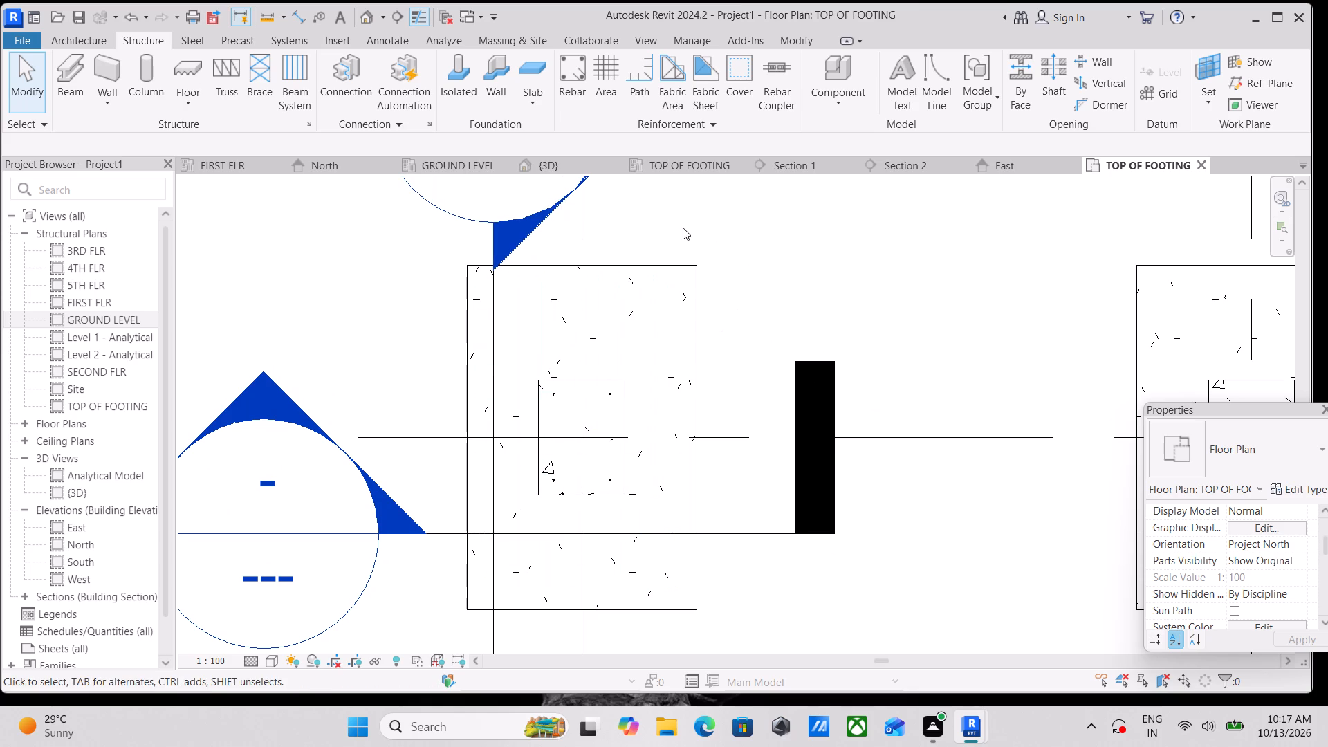
pyautogui.scroll(-1, 729, 292)
pyautogui.moveTo(729, 292); pyautogui.dragTo(714, 357, button='middle')
pyautogui.moveTo(727, 335); pyautogui.dragTo(696, 371, button='middle')
pyautogui.scroll(-1, 727, 335)
pyautogui.moveTo(693, 338); pyautogui.dragTo(708, 341, button='middle')
pyautogui.scroll(-1, 693, 338)
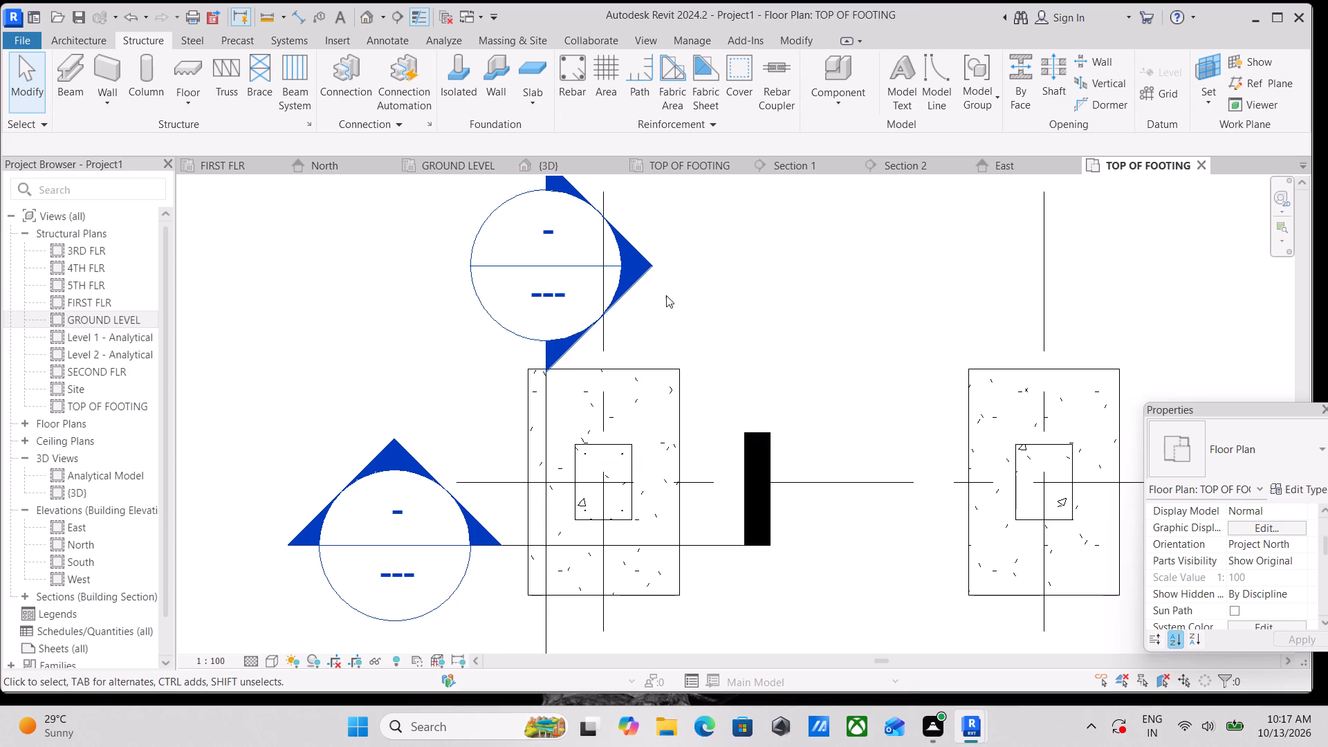
# From Section 2, open the horizontal bar's sketch in Structural Plan: GROUND LEVEL, check its line, and finish the sketch.
pyautogui.click(790, 159)
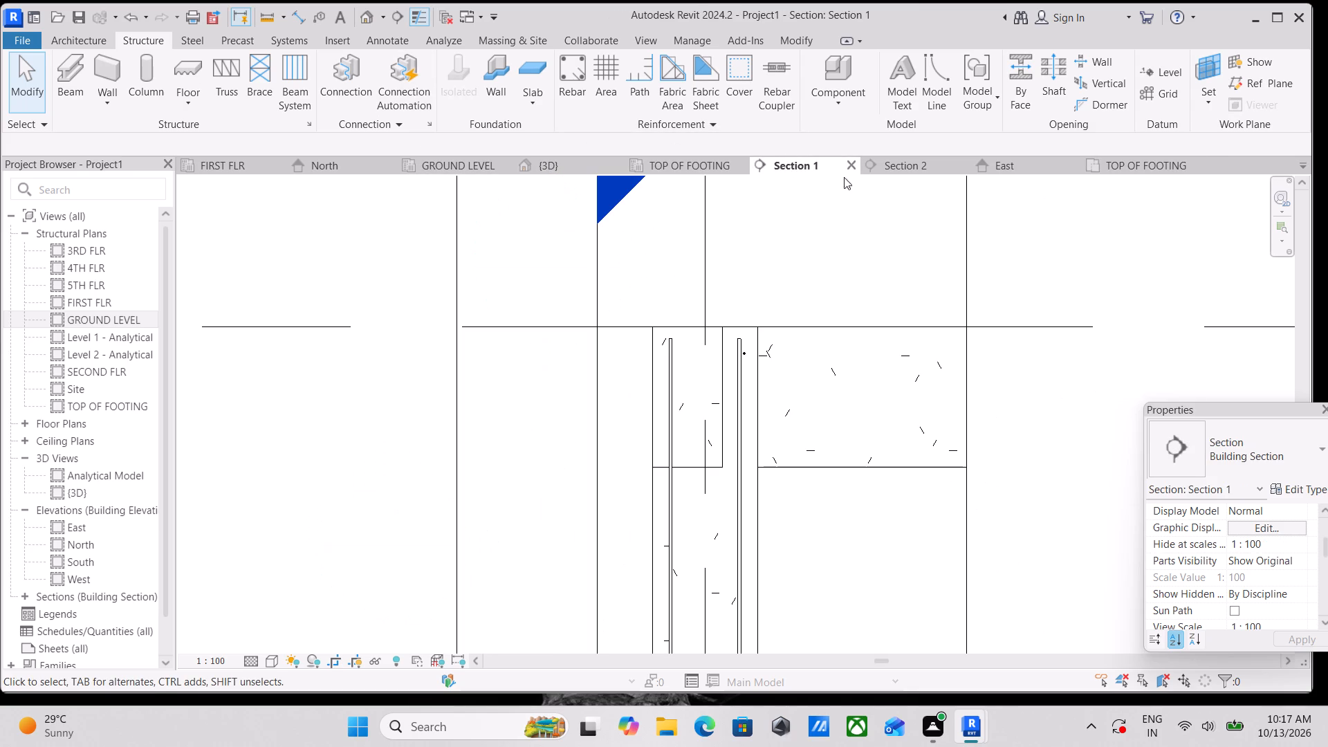
pyautogui.click(915, 167)
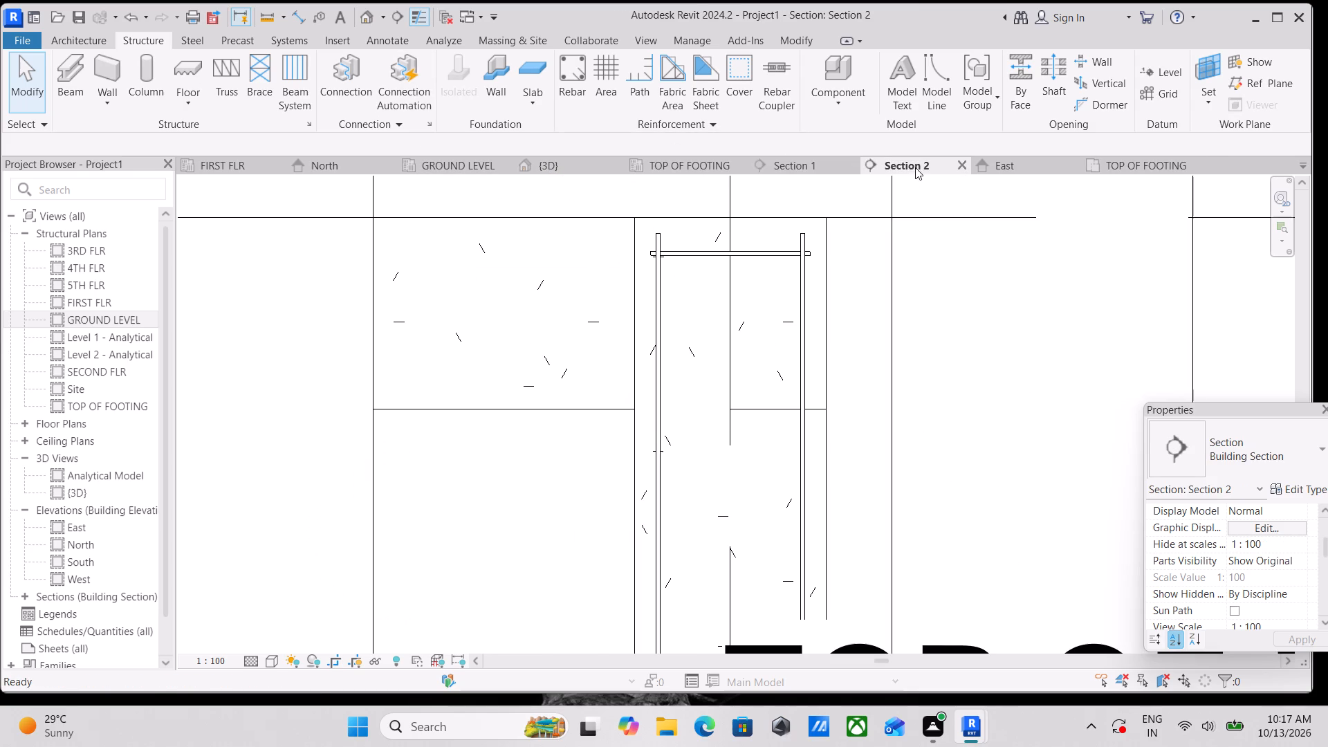
pyautogui.doubleClick(771, 257)
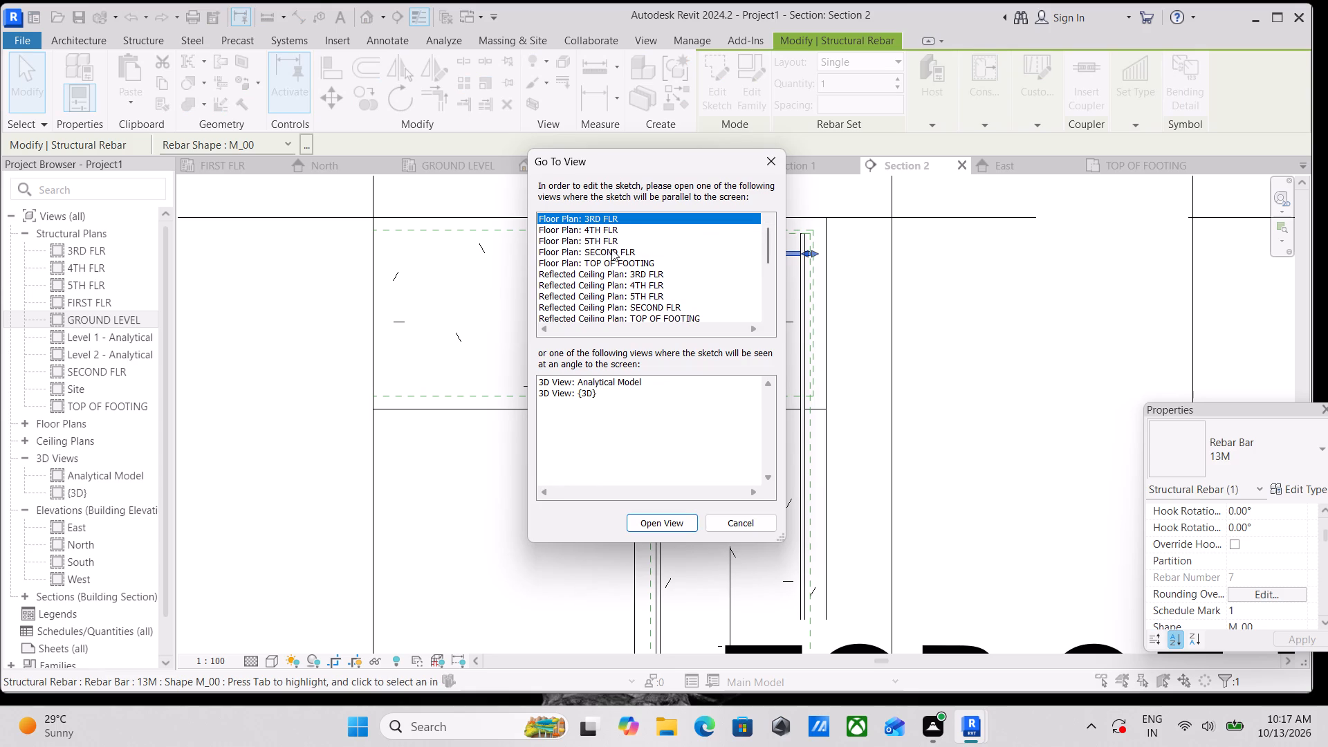
pyautogui.scroll(-1, 653, 295)
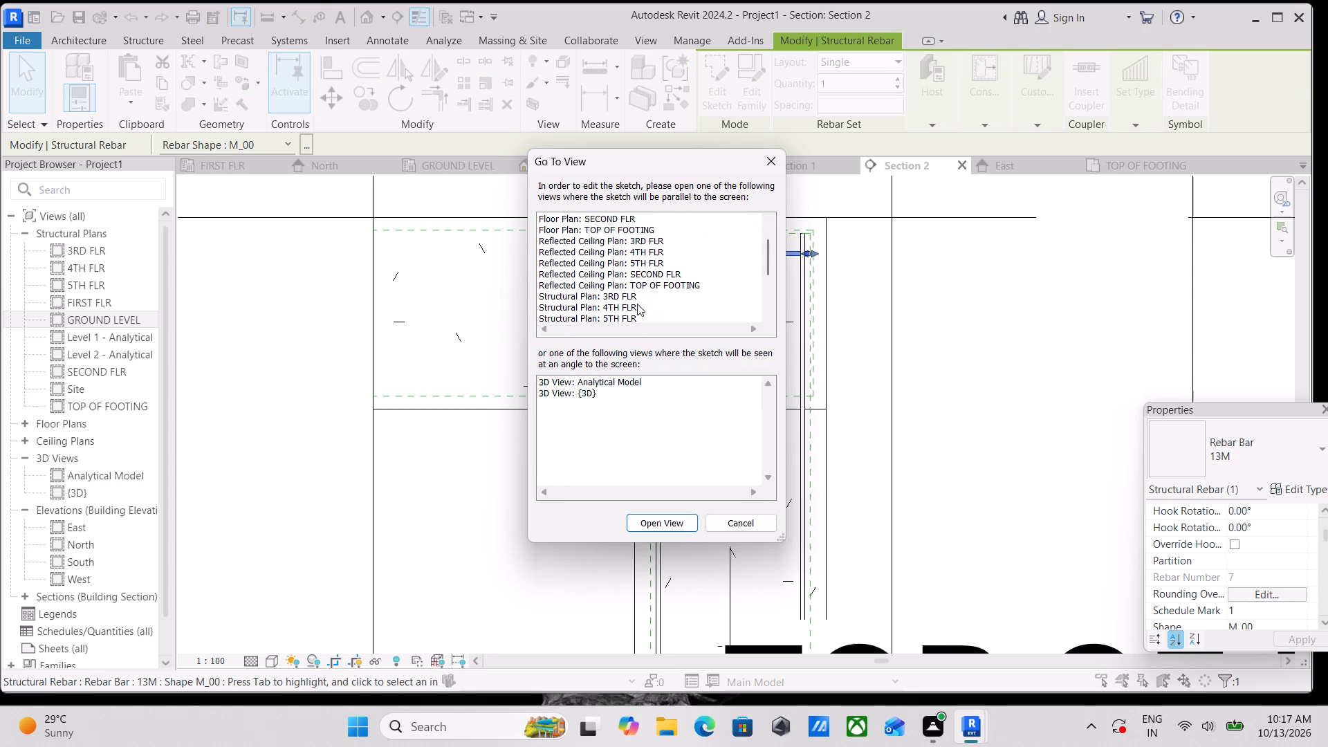
pyautogui.scroll(-6, 618, 311)
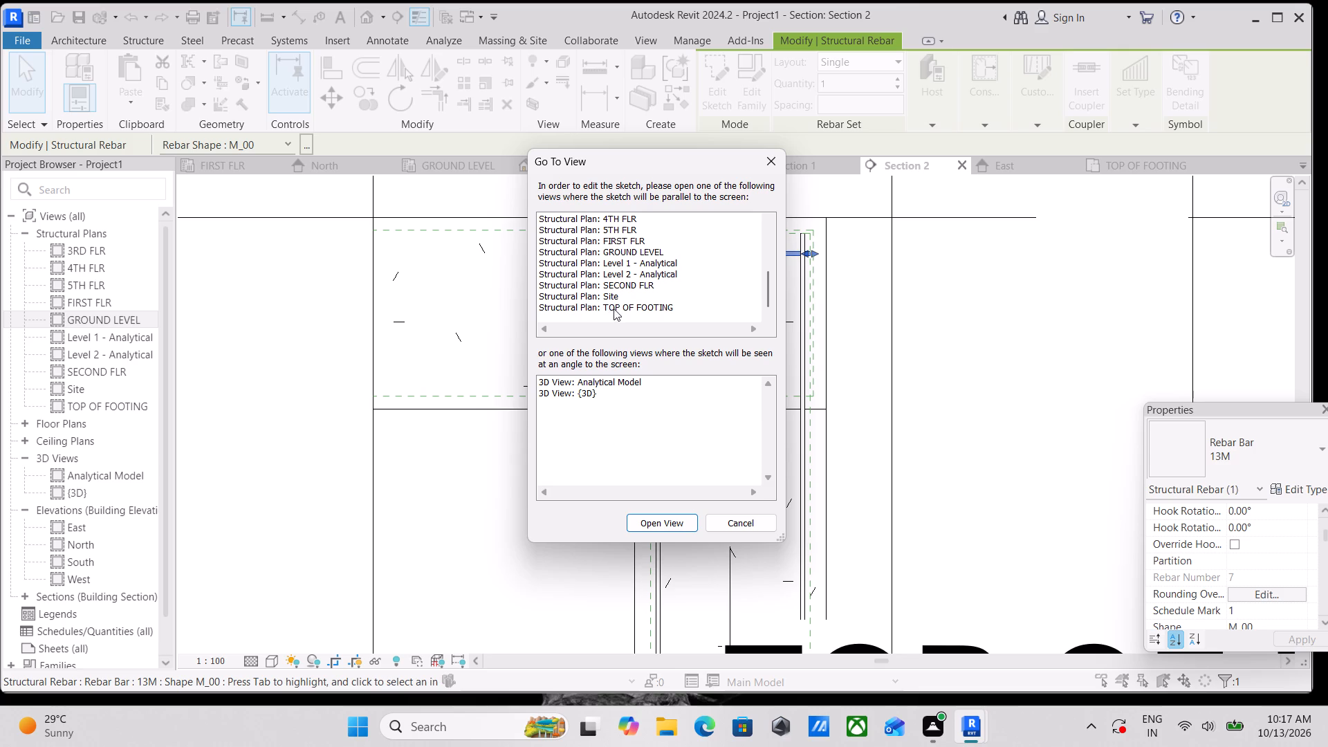
pyautogui.scroll(1, 618, 270)
pyautogui.click(616, 282)
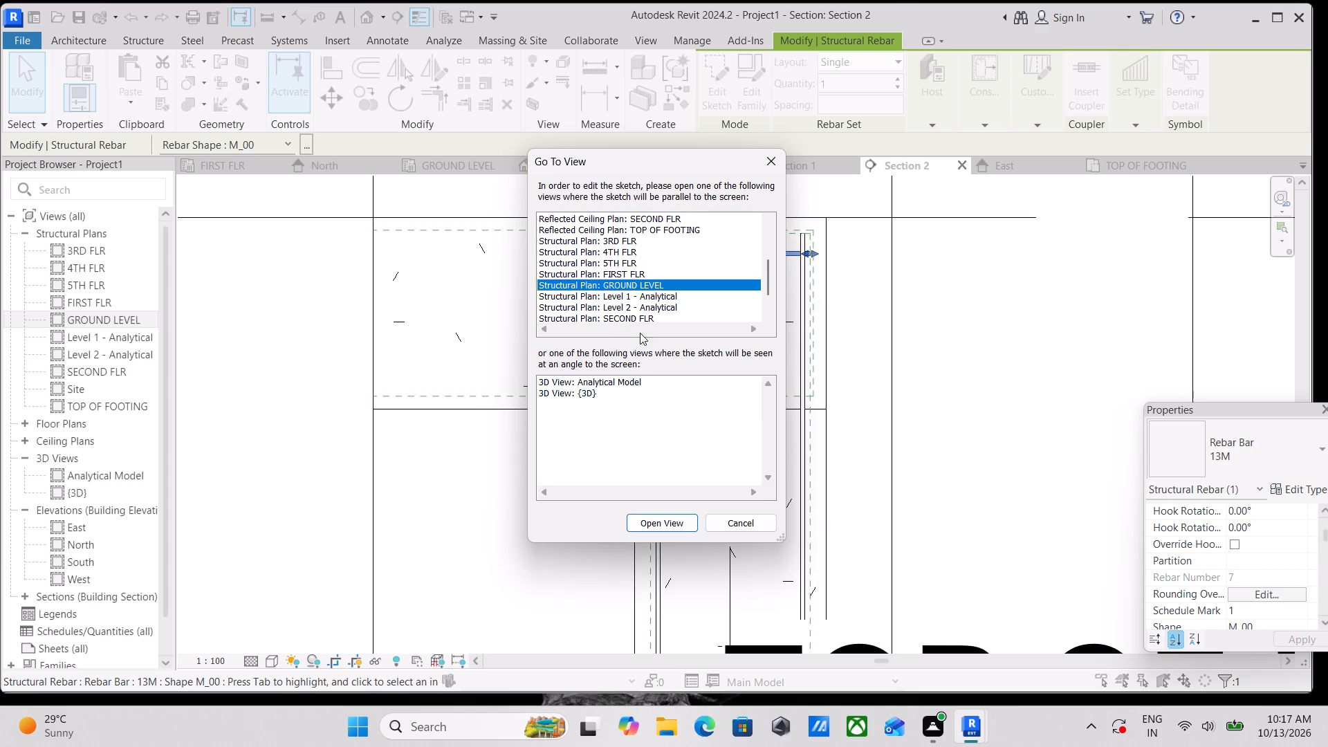
pyautogui.click(654, 531)
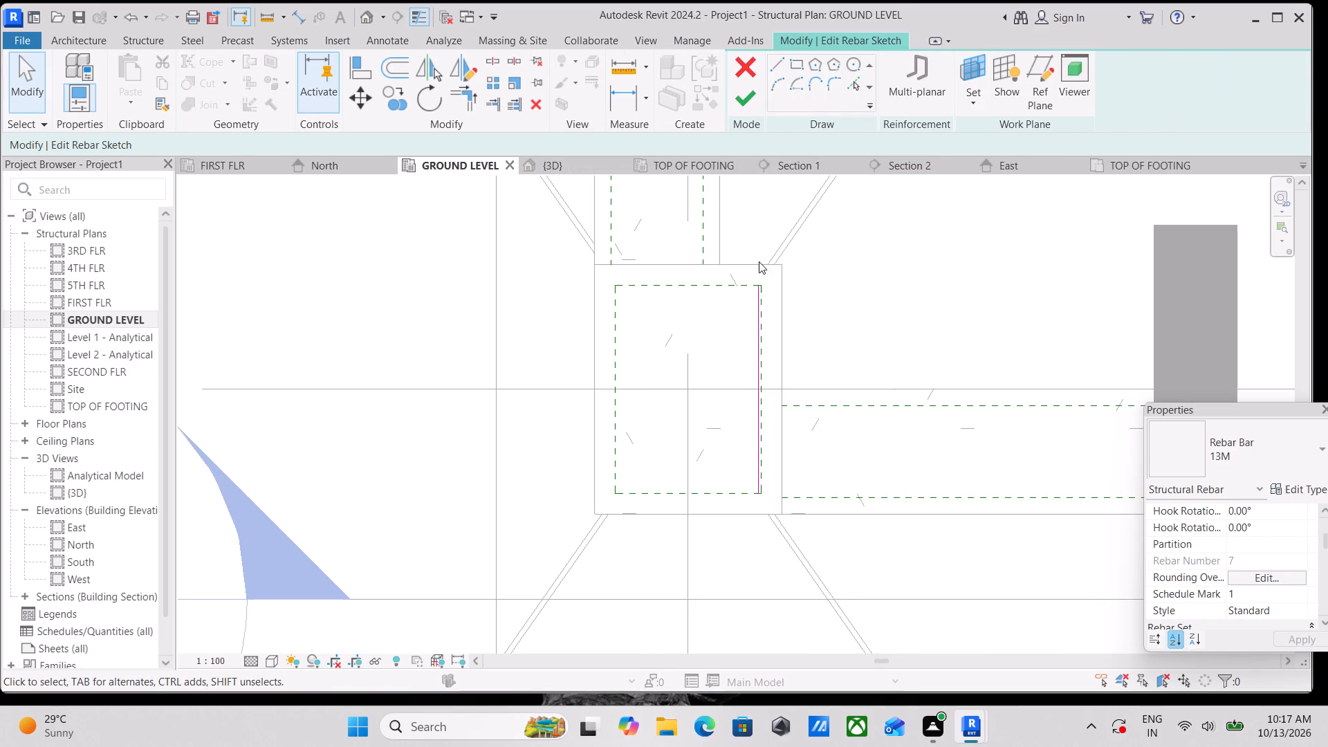
pyautogui.click(763, 409)
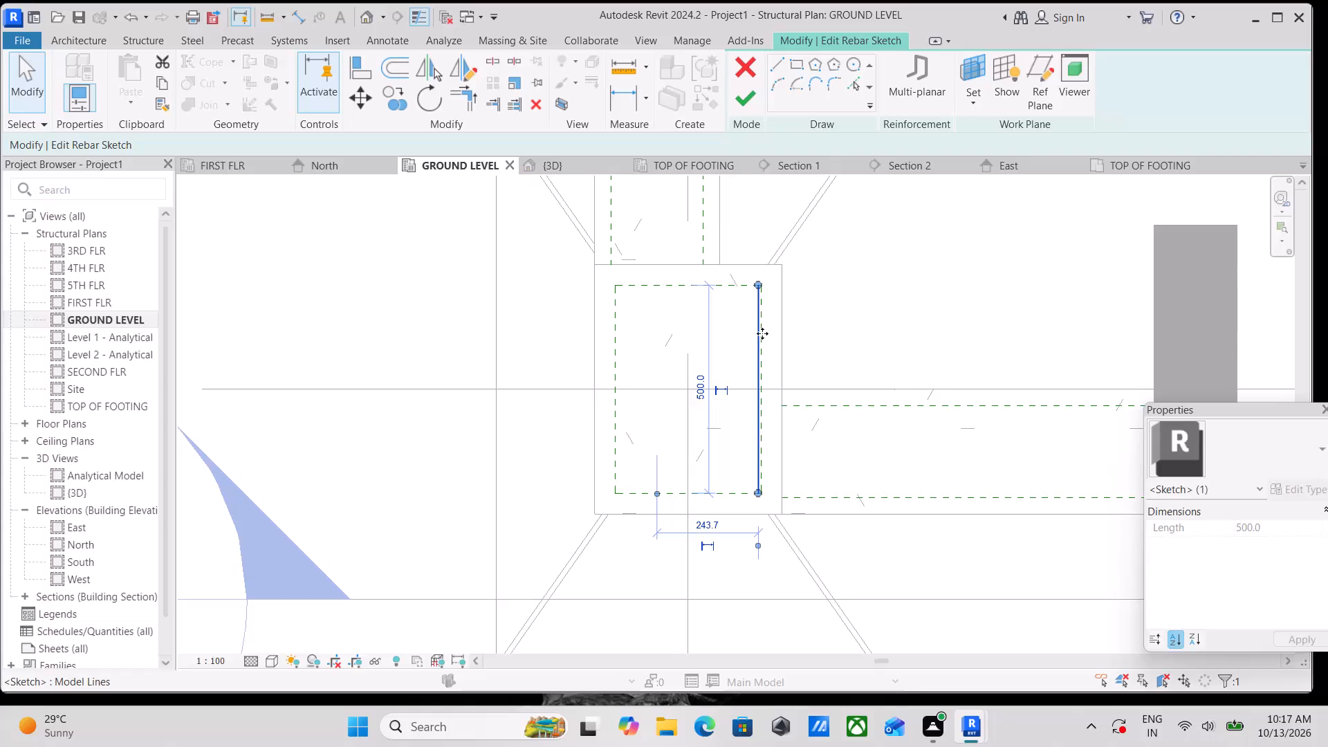
pyautogui.click(755, 396)
pyautogui.scroll(-2, 750, 385)
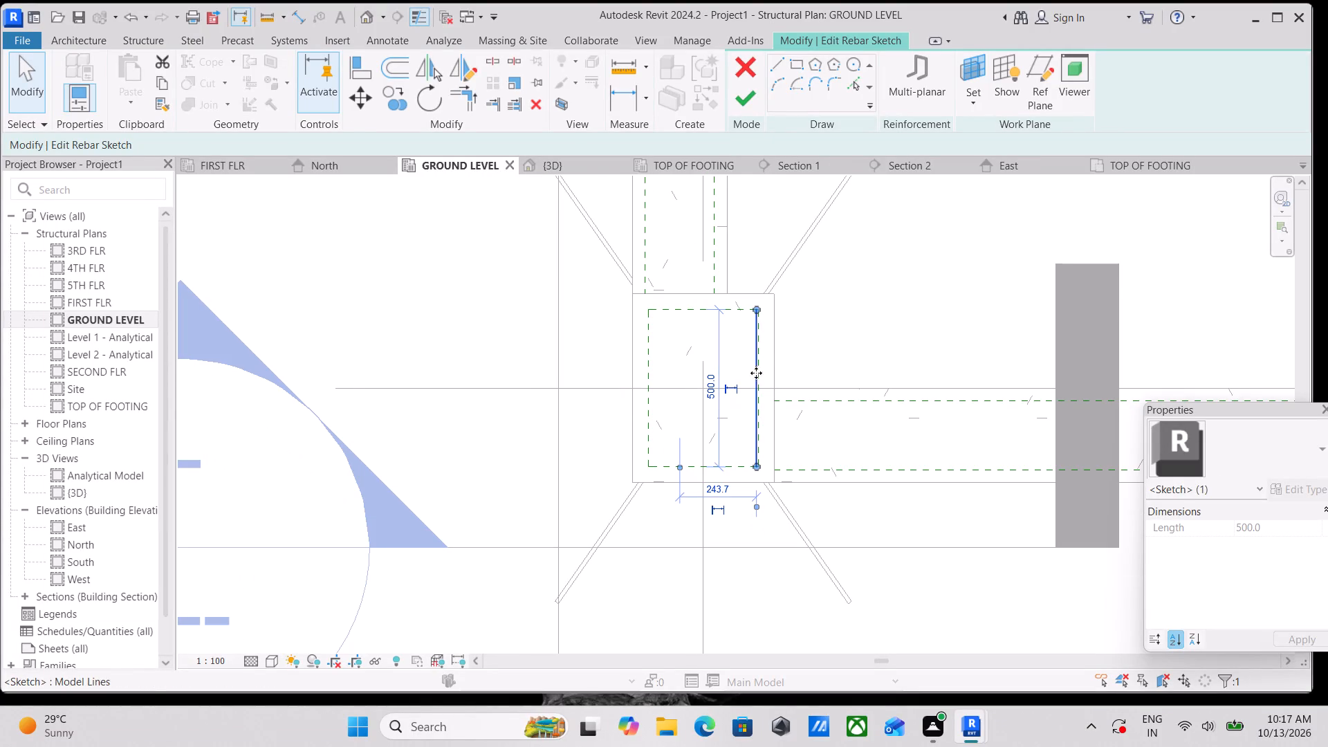
pyautogui.click(749, 95)
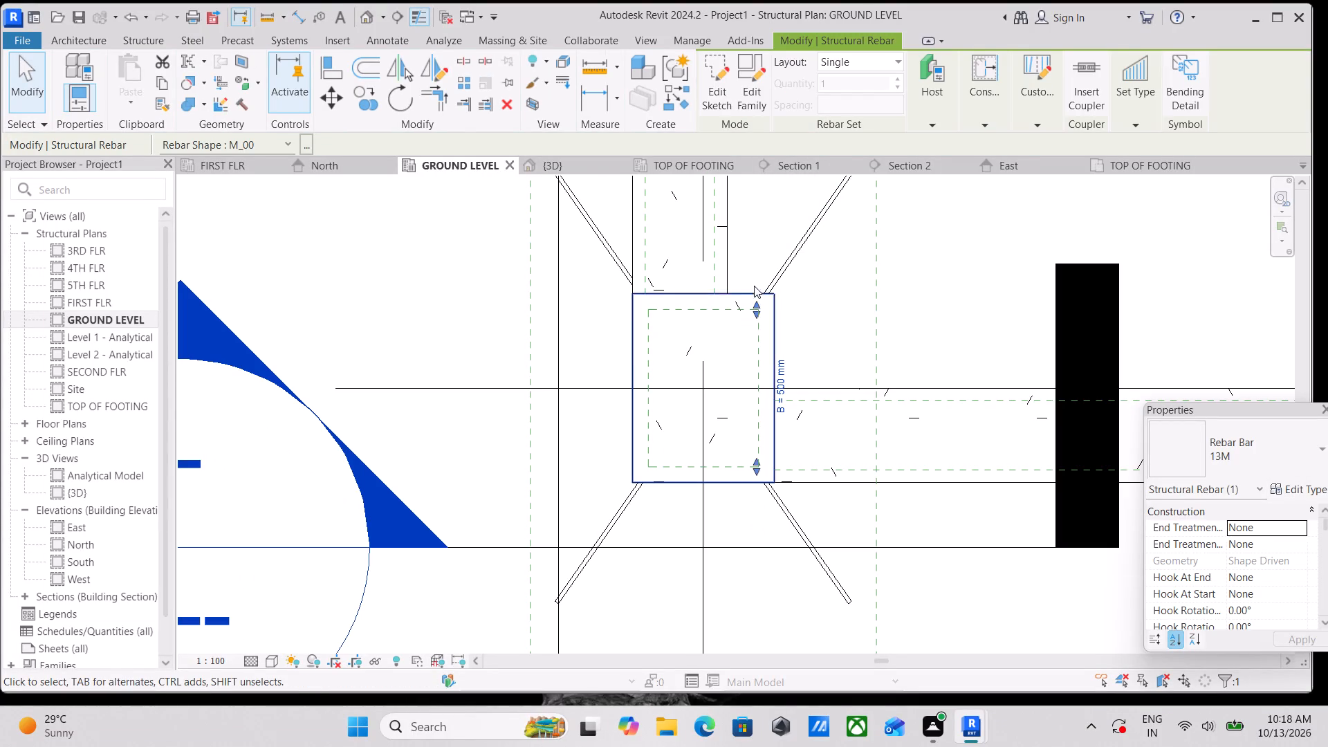
# Examine the horizontal bar, the column outline and the adjoining beams in Structural Plan: GROUND LEVEL.
pyautogui.click(762, 295)
pyautogui.scroll(2, 683, 291)
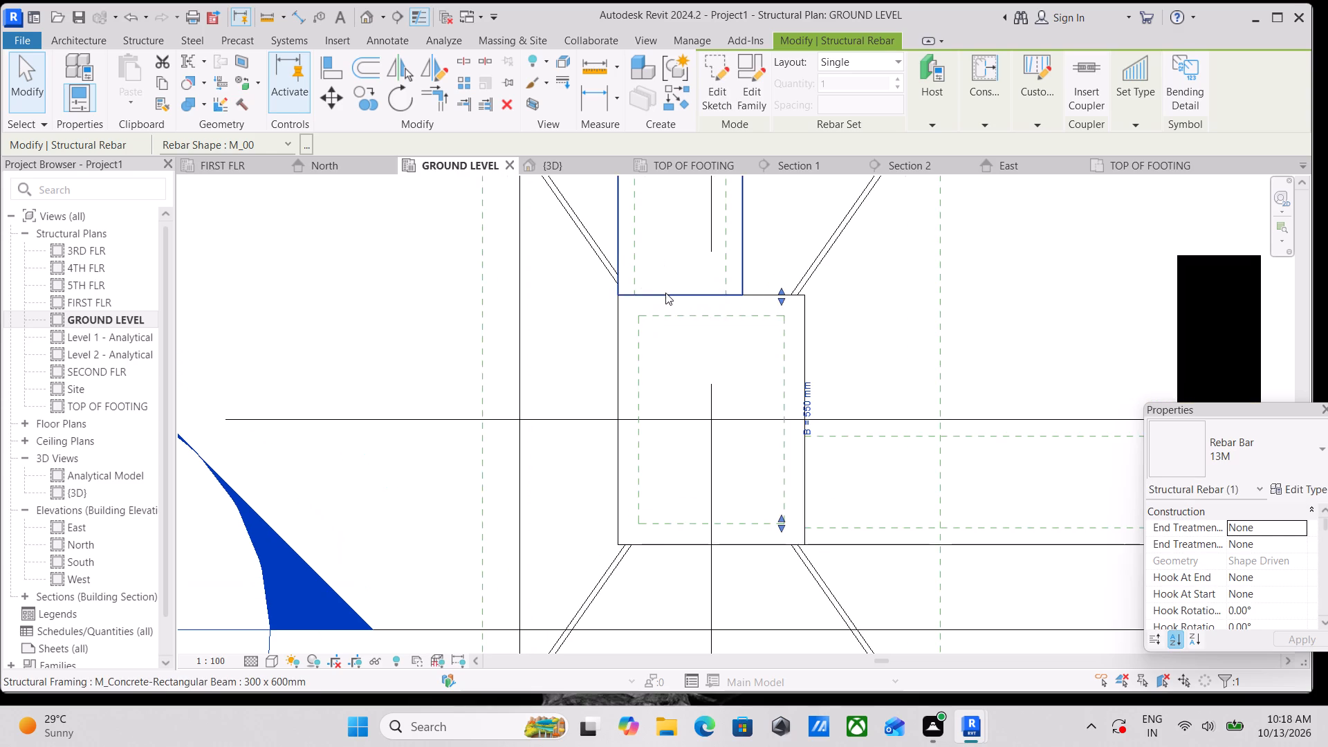
pyautogui.click(664, 294)
pyautogui.scroll(-2, 676, 312)
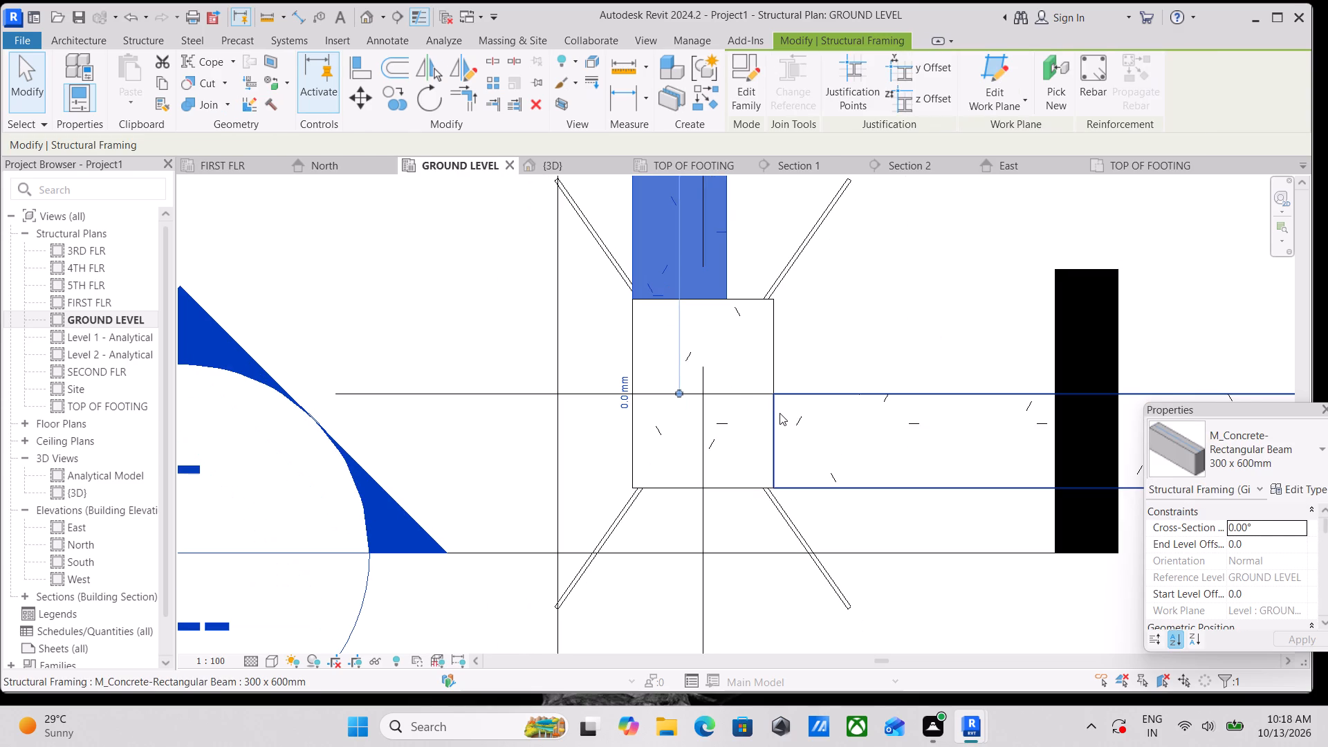
pyautogui.scroll(-6, 780, 366)
pyautogui.moveTo(780, 366); pyautogui.dragTo(717, 493, button='middle')
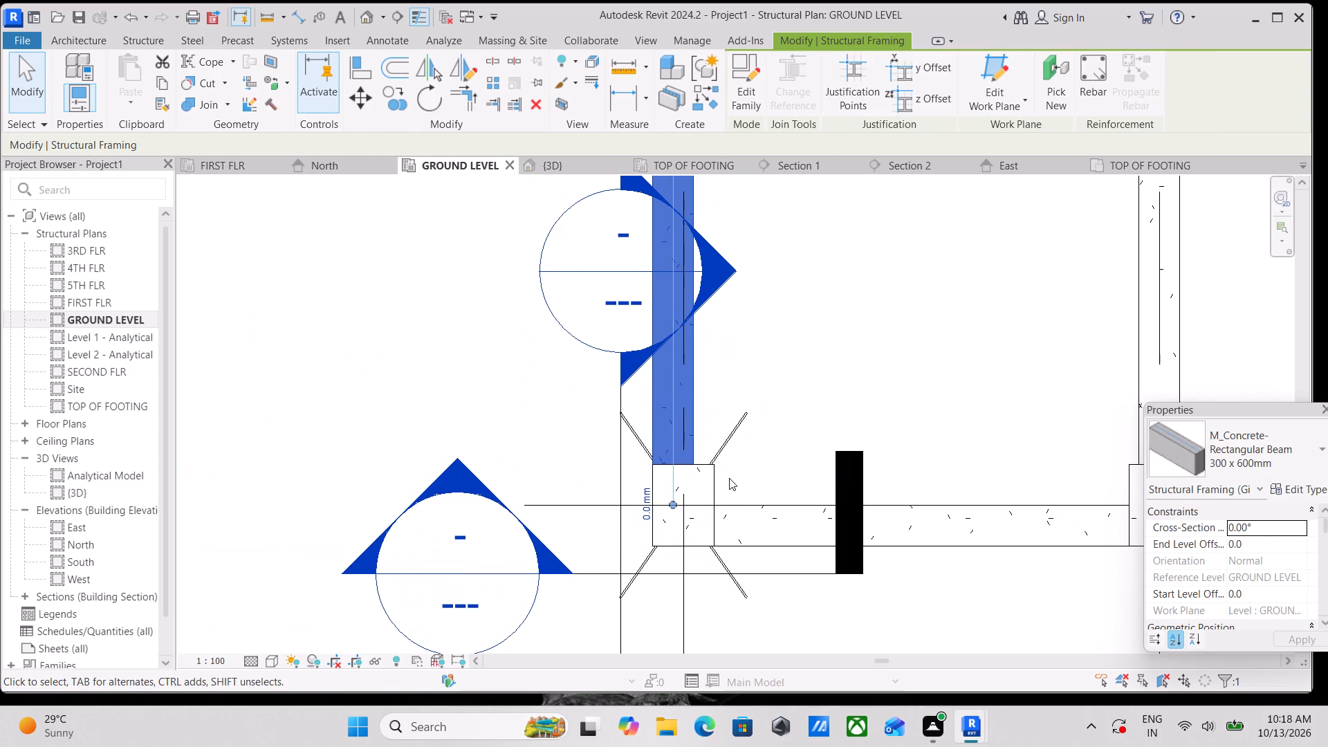
pyautogui.press('Escape')
pyautogui.scroll(3, 699, 509)
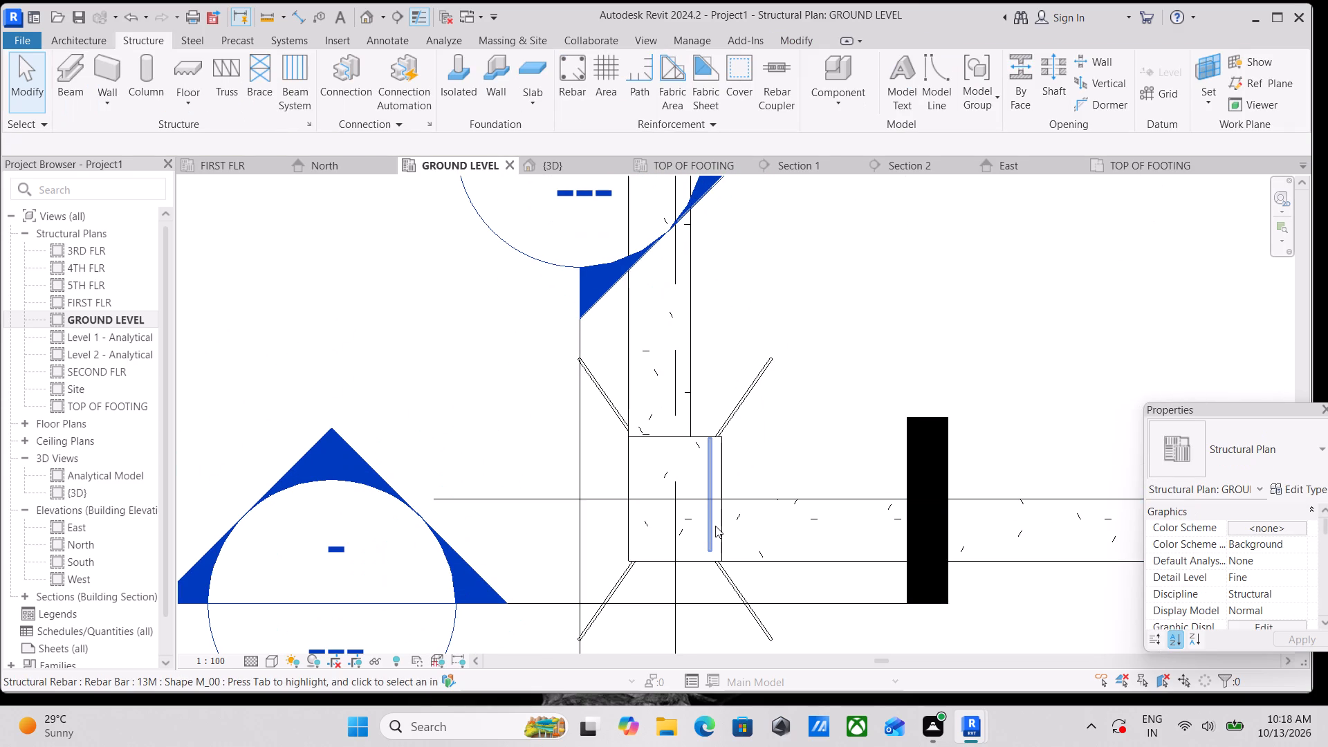
pyautogui.click(715, 526)
pyautogui.scroll(1, 714, 489)
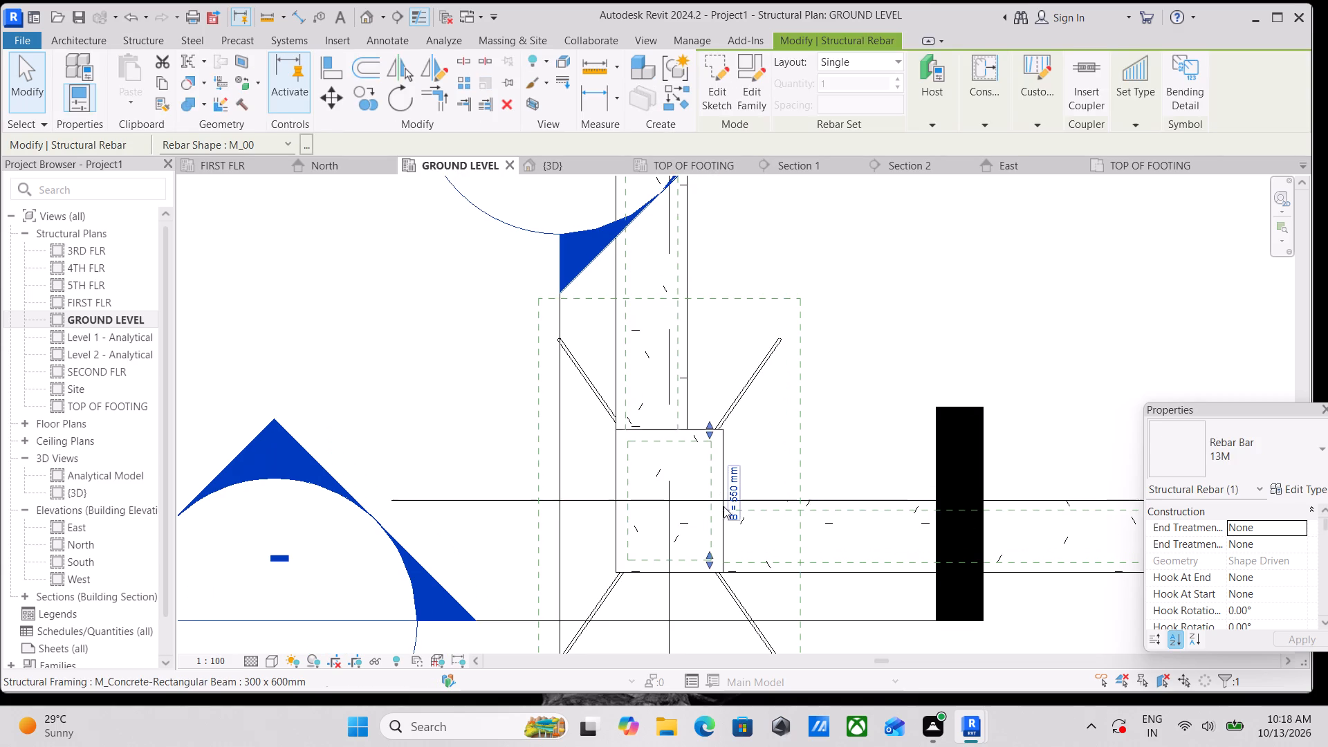
pyautogui.keyDown('shift'); pyautogui.moveTo(744, 551); pyautogui.dragTo(656, 483, button='middle'); pyautogui.keyUp('shift')
pyautogui.scroll(-3, 692, 425)
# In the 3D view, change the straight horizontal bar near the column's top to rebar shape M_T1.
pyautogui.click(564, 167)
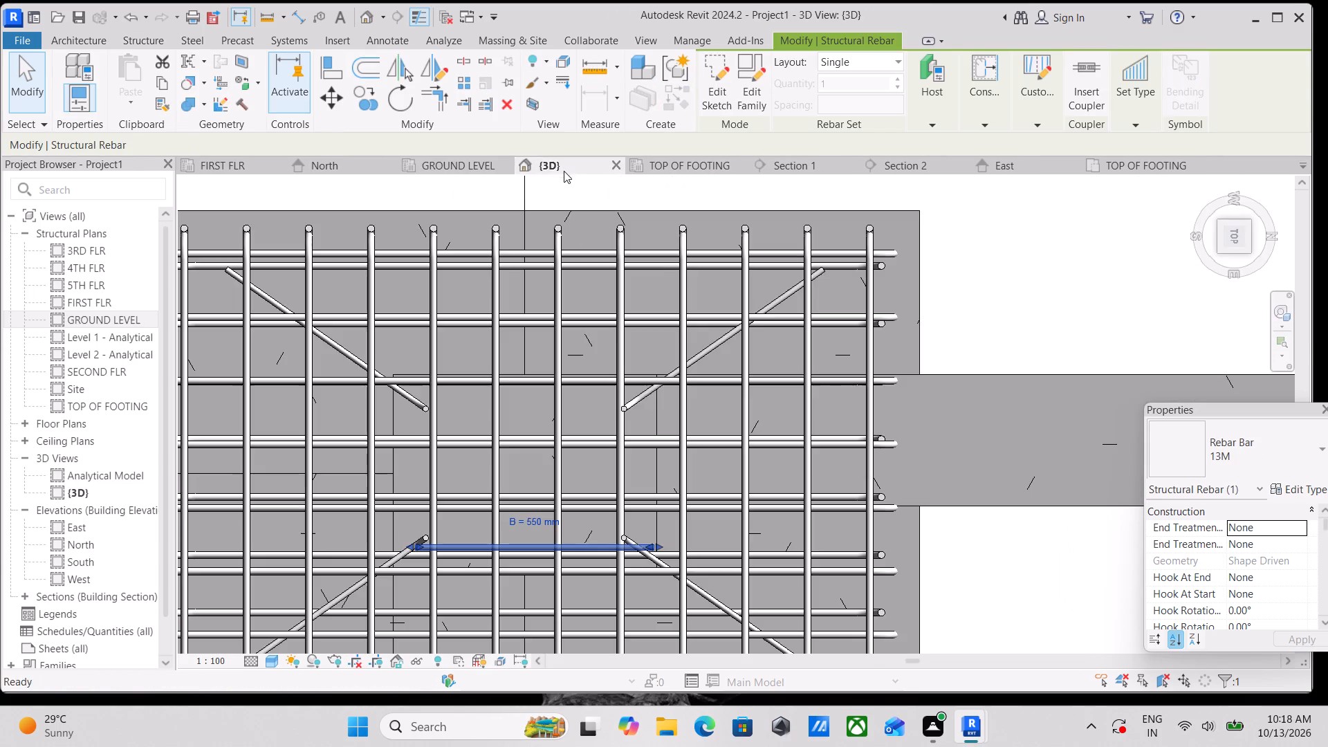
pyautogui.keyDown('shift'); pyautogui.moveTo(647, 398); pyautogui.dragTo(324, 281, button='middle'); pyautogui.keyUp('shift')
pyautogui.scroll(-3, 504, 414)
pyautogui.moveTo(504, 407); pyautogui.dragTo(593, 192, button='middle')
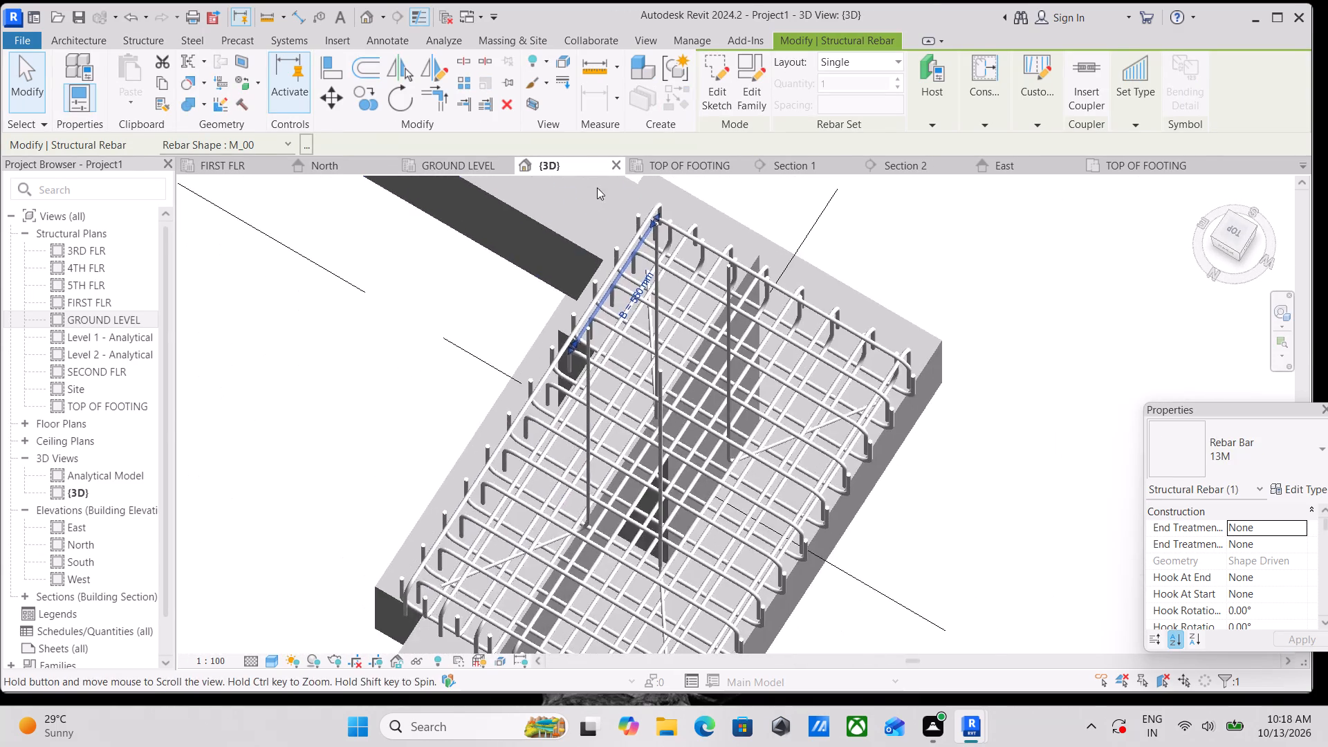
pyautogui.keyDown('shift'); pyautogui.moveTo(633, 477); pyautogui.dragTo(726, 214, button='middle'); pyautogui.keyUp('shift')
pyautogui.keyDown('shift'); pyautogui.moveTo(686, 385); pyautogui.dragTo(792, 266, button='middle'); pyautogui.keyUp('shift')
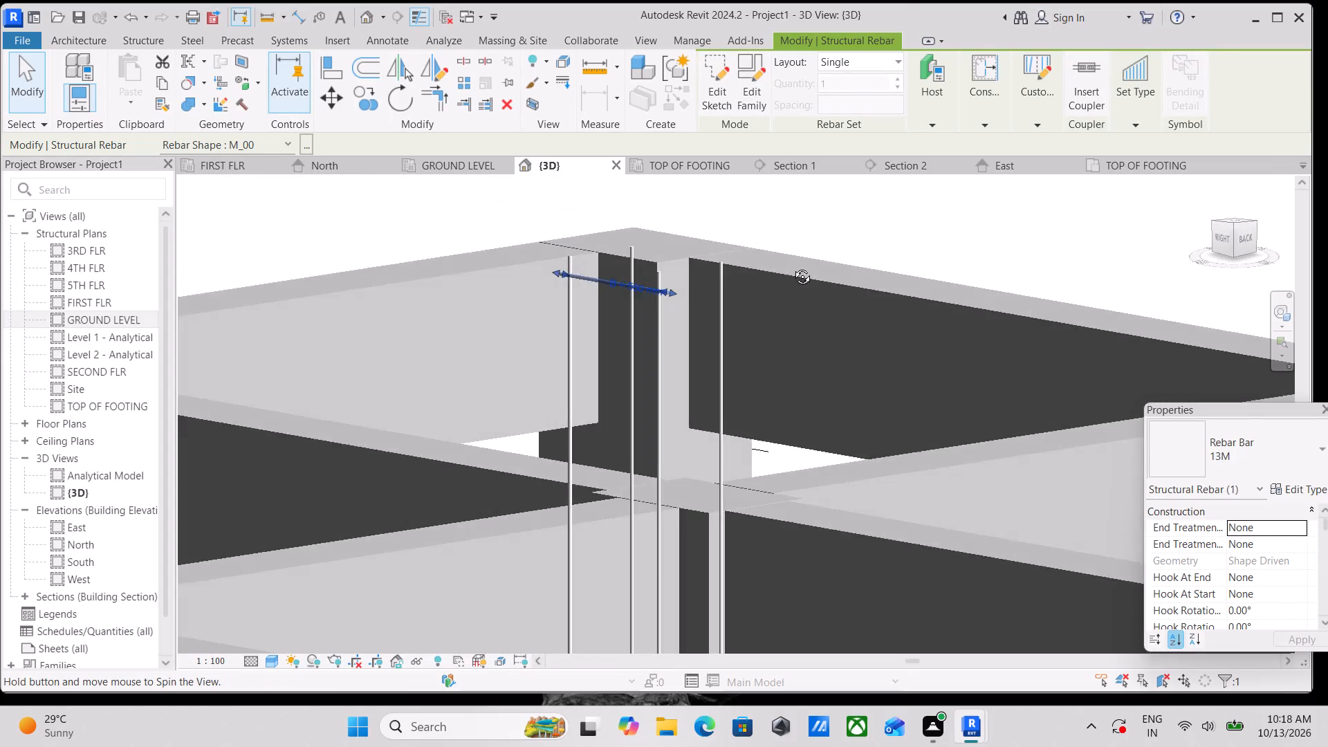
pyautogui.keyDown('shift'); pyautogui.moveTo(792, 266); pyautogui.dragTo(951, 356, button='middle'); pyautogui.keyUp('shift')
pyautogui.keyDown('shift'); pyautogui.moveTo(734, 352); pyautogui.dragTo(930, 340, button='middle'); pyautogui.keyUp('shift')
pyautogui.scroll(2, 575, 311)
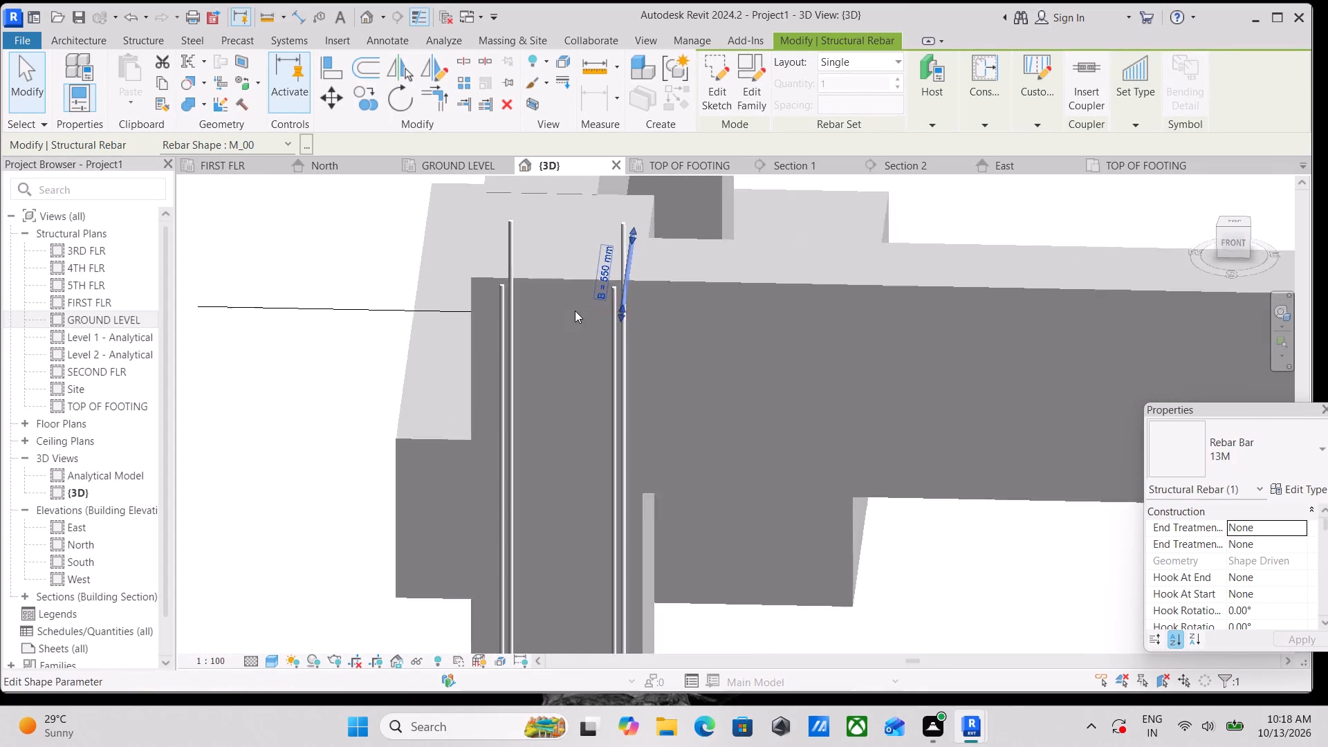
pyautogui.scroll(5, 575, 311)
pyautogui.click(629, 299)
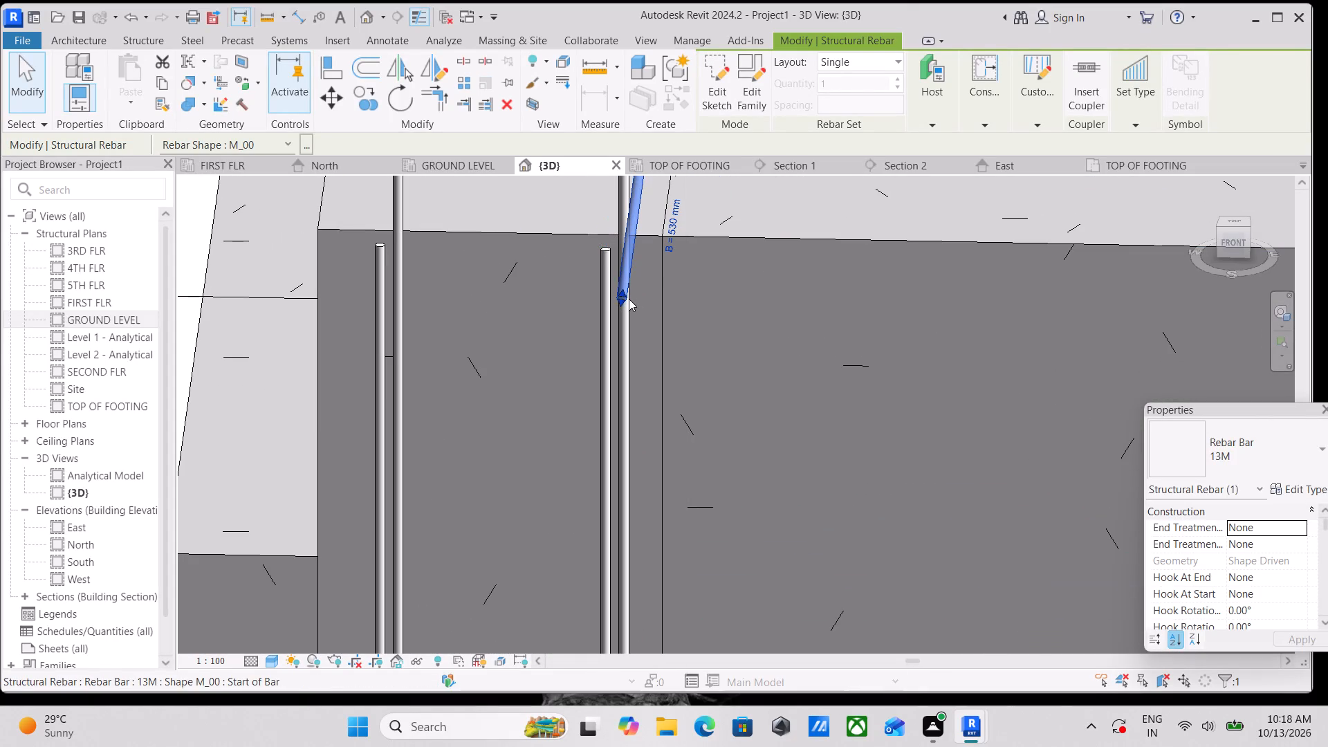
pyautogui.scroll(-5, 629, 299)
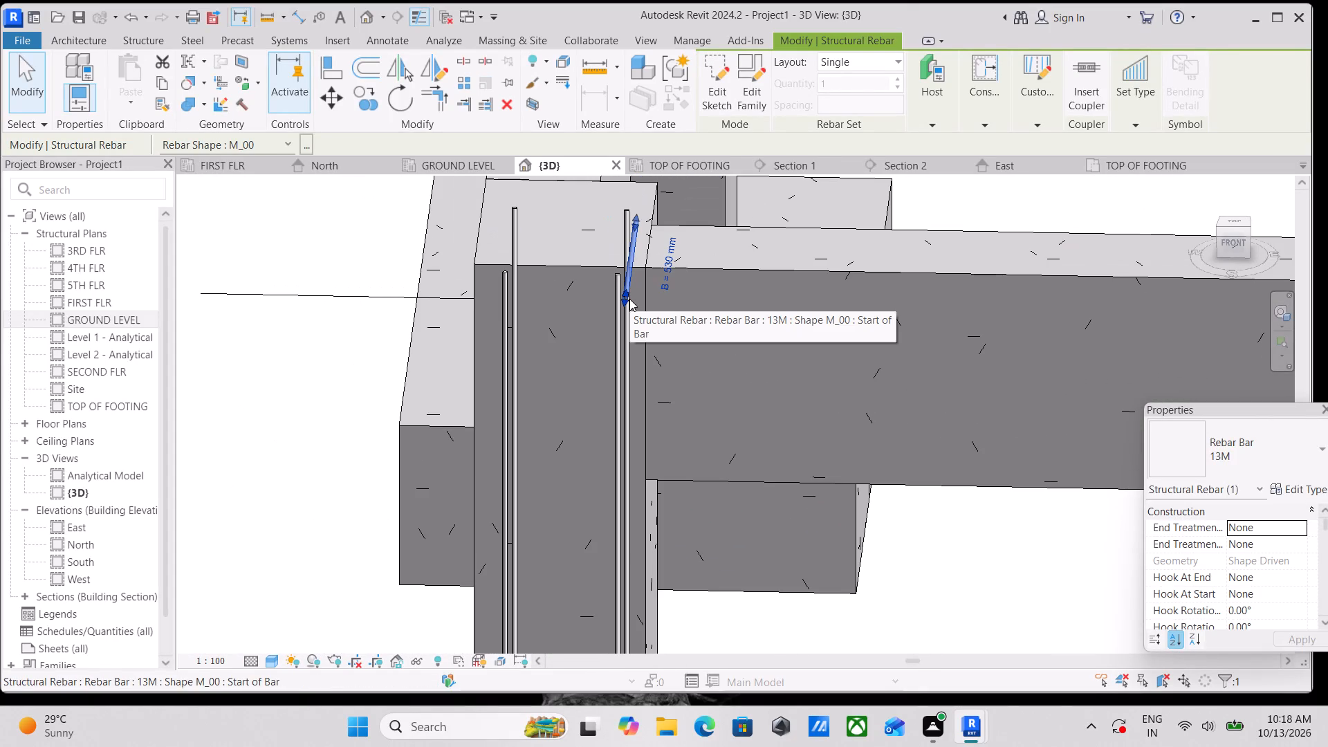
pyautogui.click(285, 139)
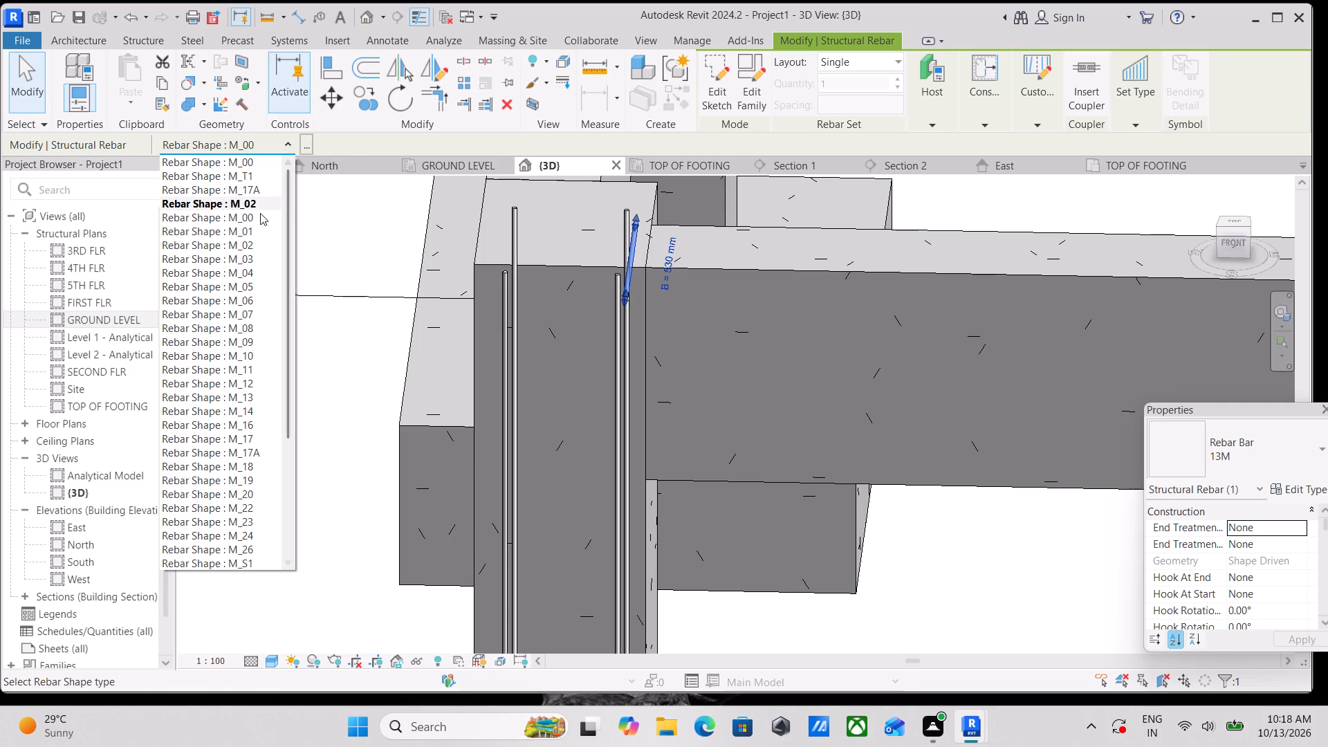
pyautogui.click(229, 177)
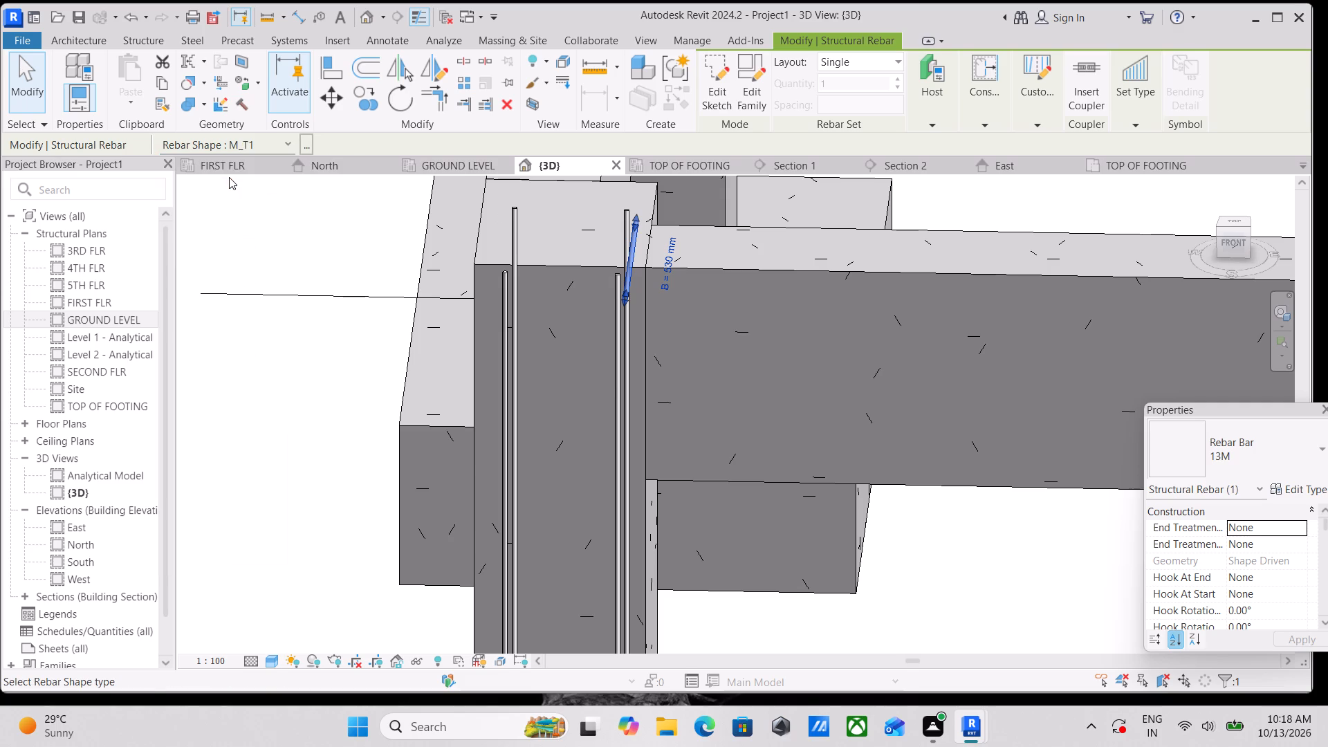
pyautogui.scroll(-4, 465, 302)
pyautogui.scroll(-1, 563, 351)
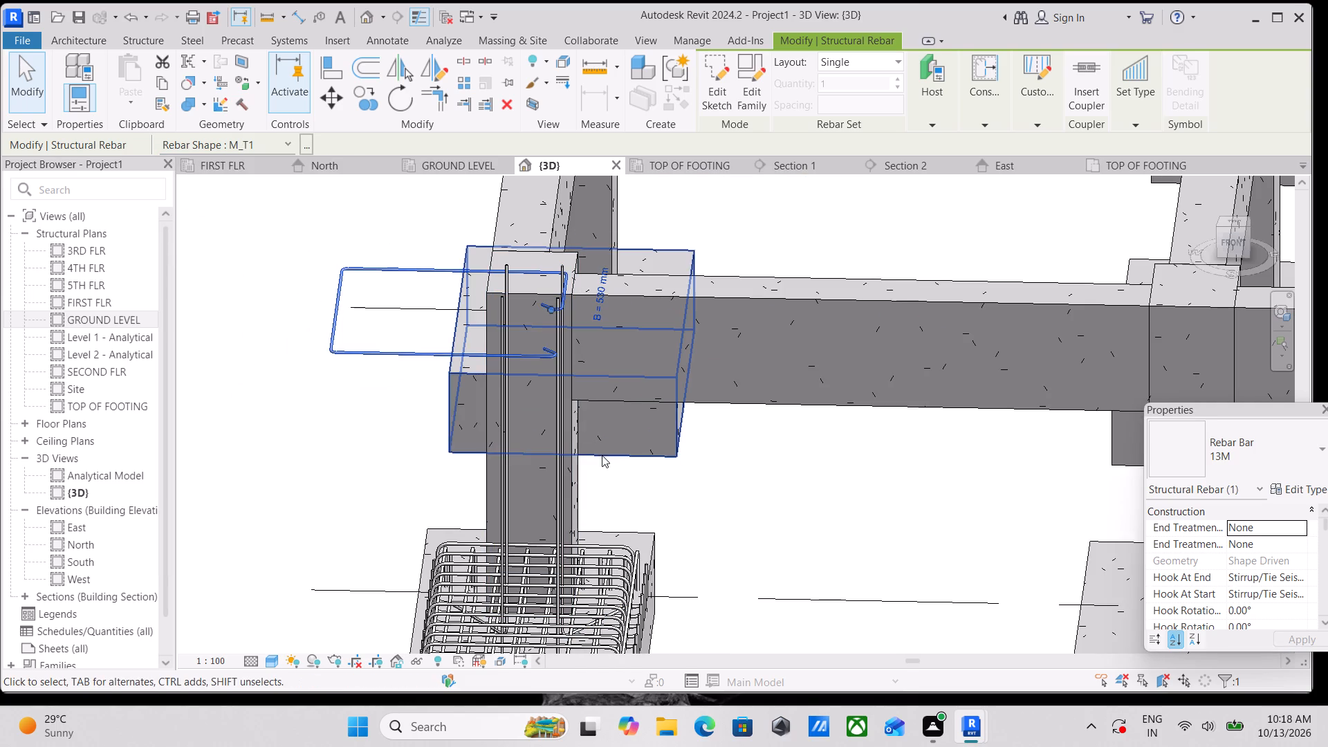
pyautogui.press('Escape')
# Delete the M_T1 tie that extends outside the column near its top.
pyautogui.keyDown('shift'); pyautogui.moveTo(655, 487); pyautogui.dragTo(907, 382, button='middle'); pyautogui.keyUp('shift')
pyautogui.keyDown('shift'); pyautogui.moveTo(653, 417); pyautogui.dragTo(813, 409, button='middle'); pyautogui.keyUp('shift')
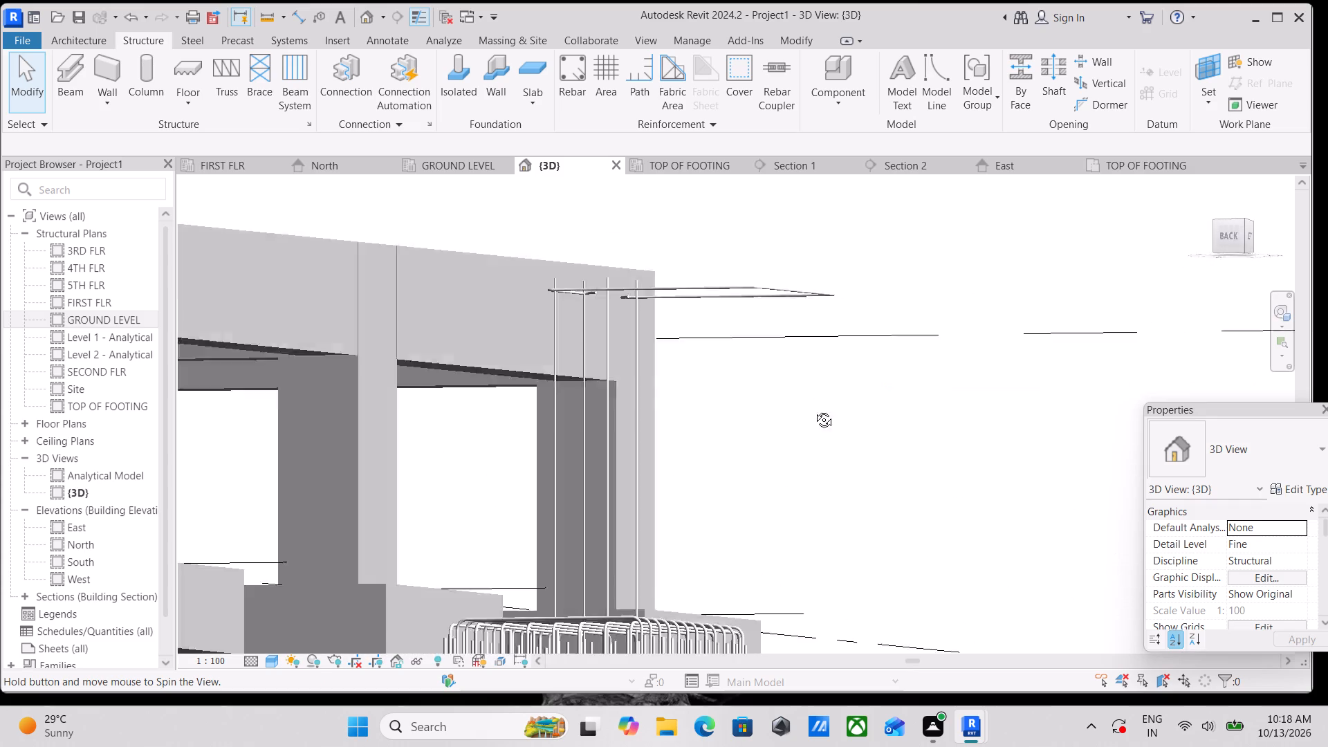
pyautogui.keyDown('shift'); pyautogui.moveTo(813, 409); pyautogui.dragTo(269, 524, button='middle'); pyautogui.keyUp('shift')
pyautogui.scroll(3, 439, 298)
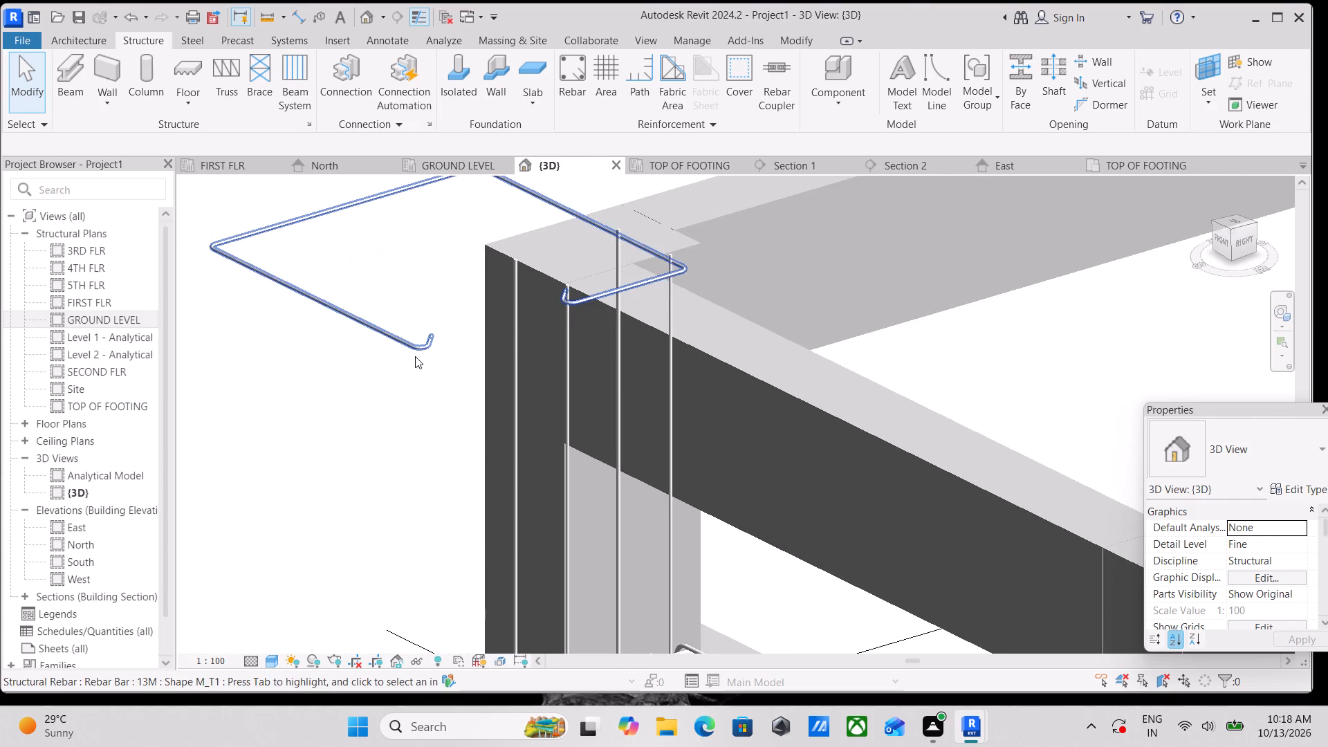
pyautogui.click(418, 351)
pyautogui.rightClick(418, 351)
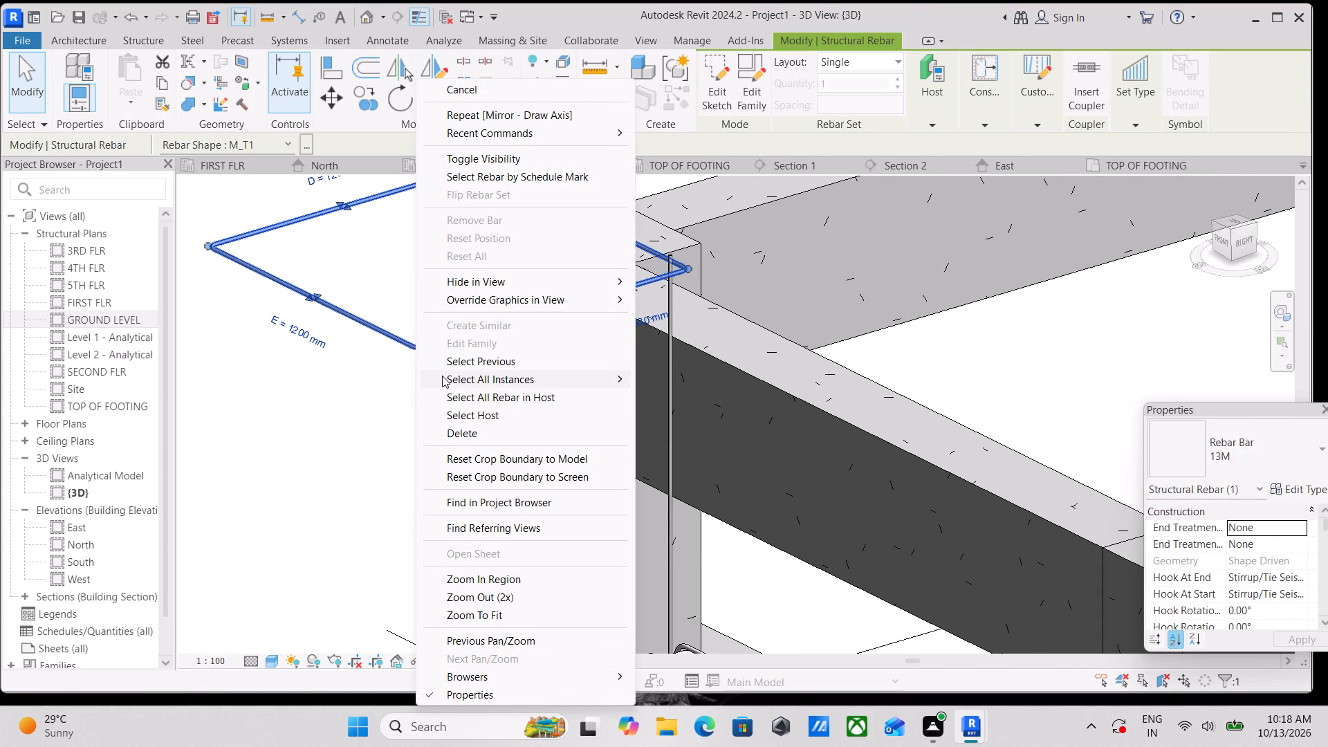
pyautogui.click(449, 430)
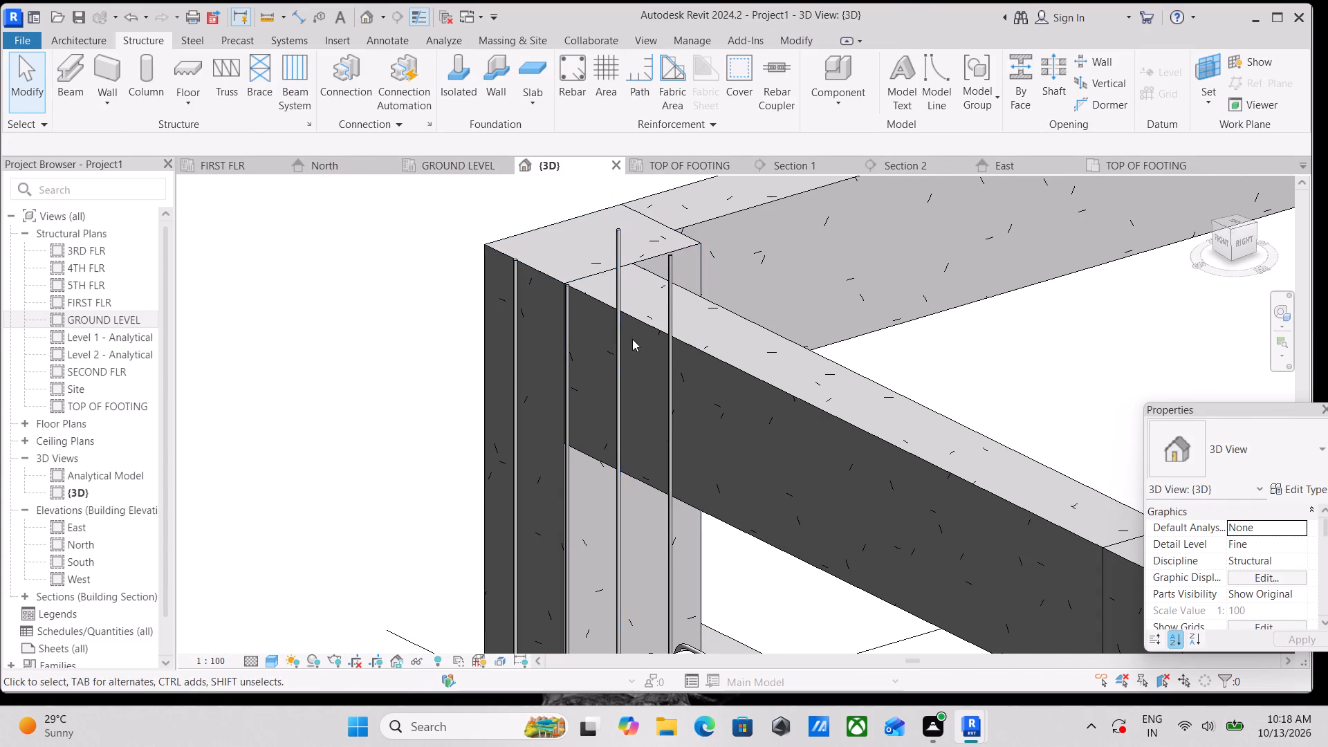
# Examine the column, its four vertical corner bars and the footing cage from several angles in the 3D view.
pyautogui.scroll(-3, 638, 338)
pyautogui.scroll(-2, 692, 417)
pyautogui.keyDown('shift'); pyautogui.moveTo(702, 510); pyautogui.dragTo(764, 421, button='middle'); pyautogui.keyUp('shift')
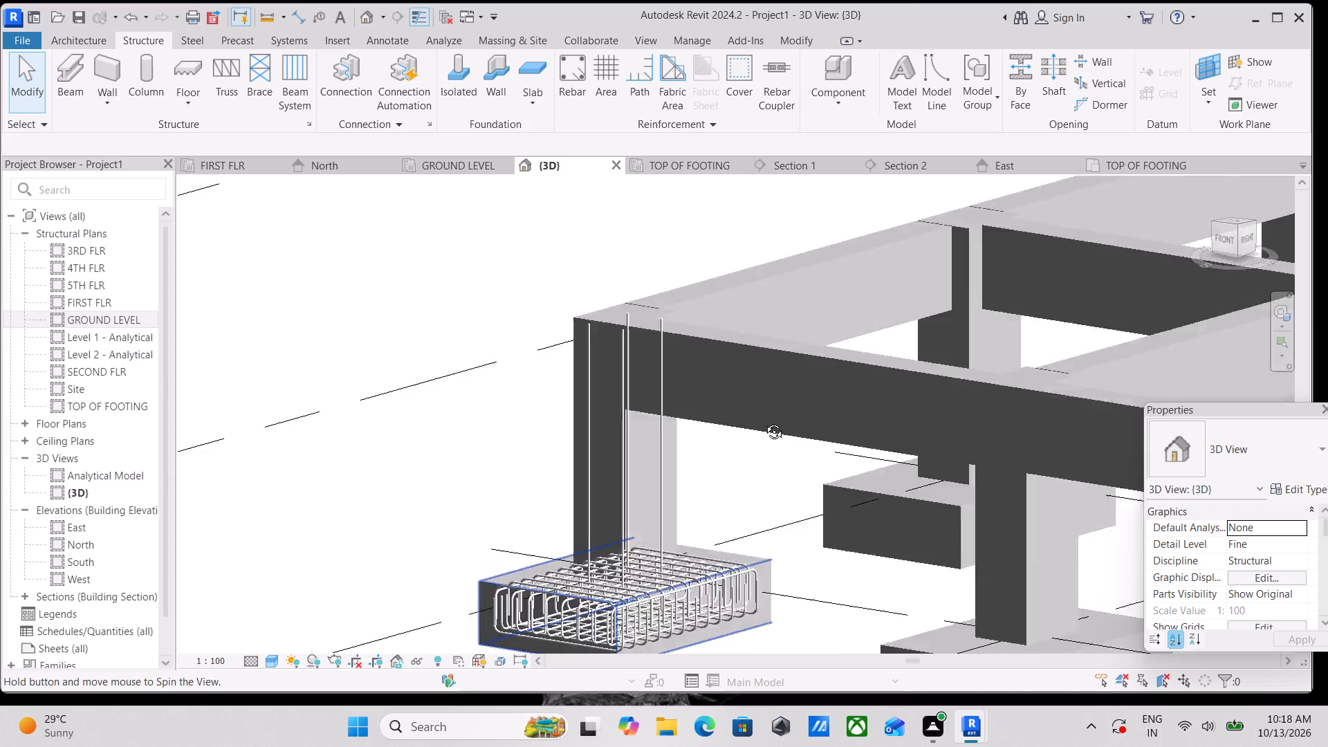
pyautogui.keyDown('shift'); pyautogui.moveTo(764, 421); pyautogui.dragTo(901, 399, button='middle'); pyautogui.keyUp('shift')
pyautogui.keyDown('shift'); pyautogui.moveTo(713, 474); pyautogui.dragTo(640, 579, button='middle'); pyautogui.keyUp('shift')
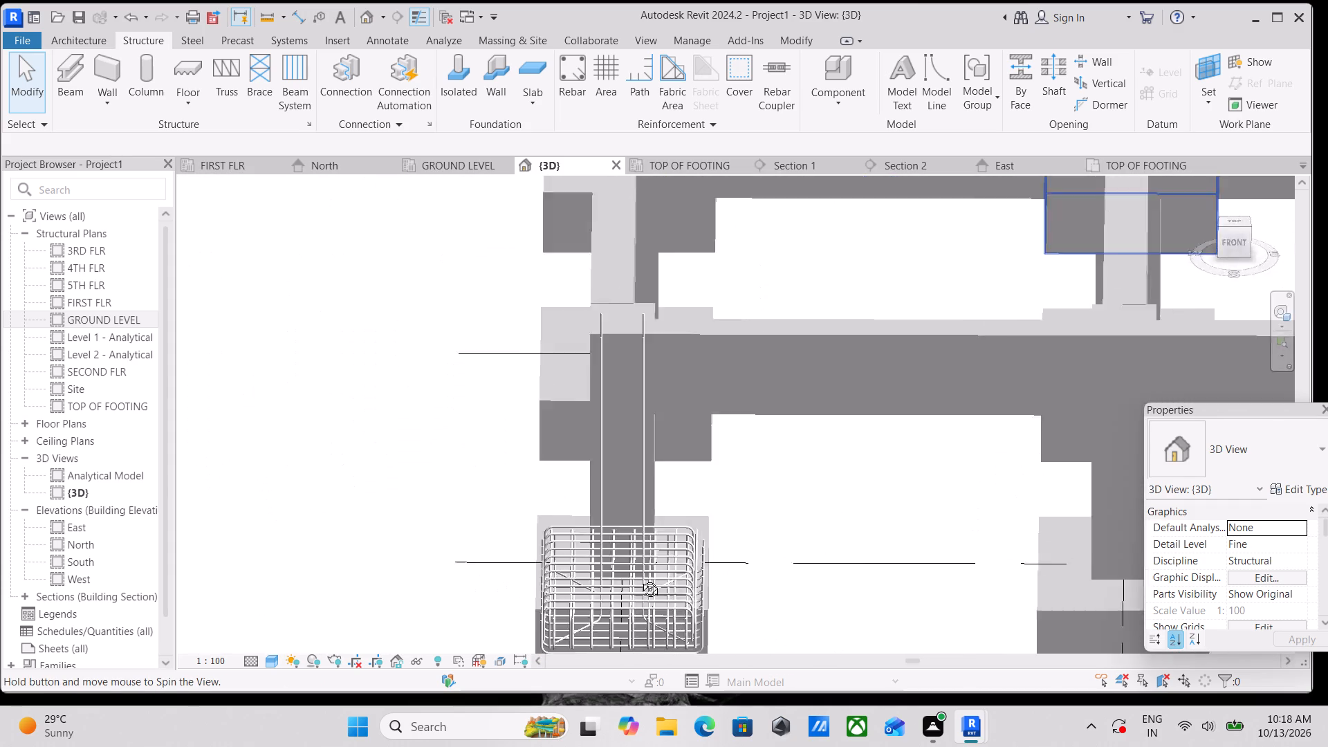
pyautogui.keyDown('shift'); pyautogui.moveTo(640, 579); pyautogui.dragTo(720, 558, button='middle'); pyautogui.keyUp('shift')
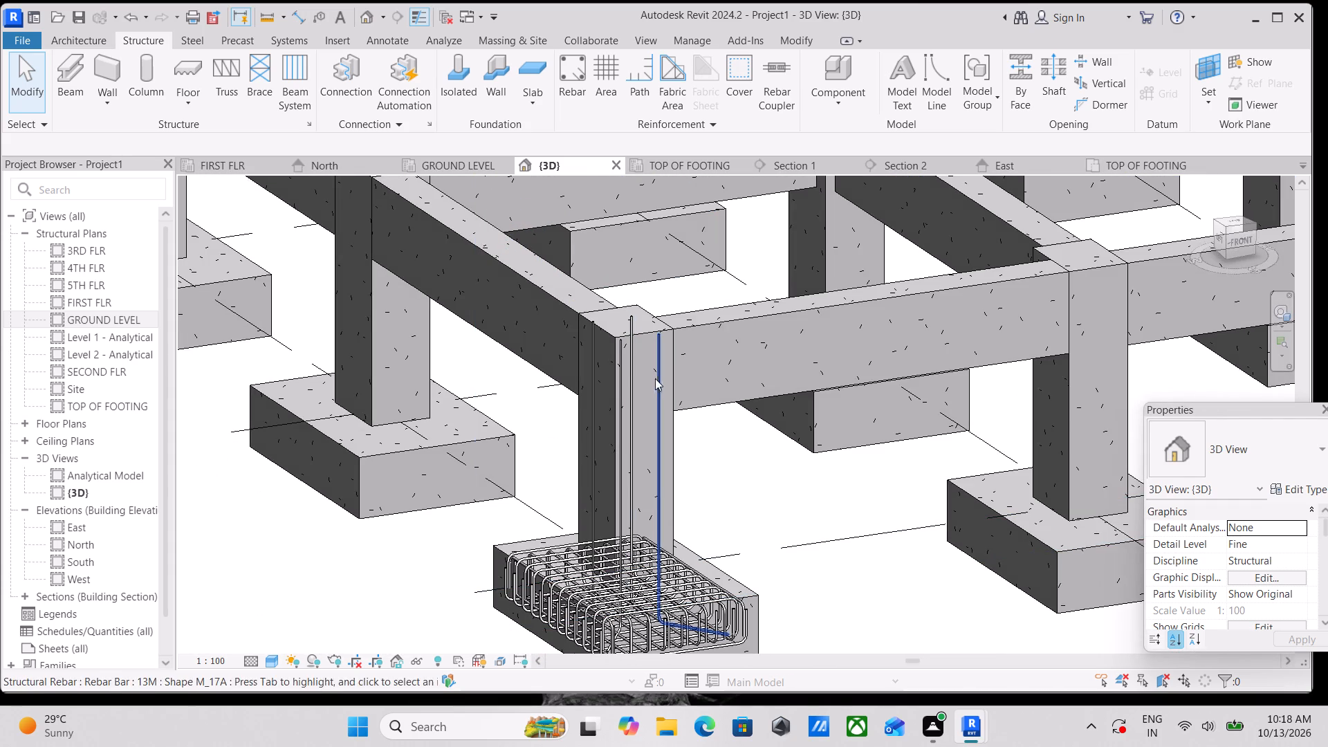
pyautogui.click(671, 403)
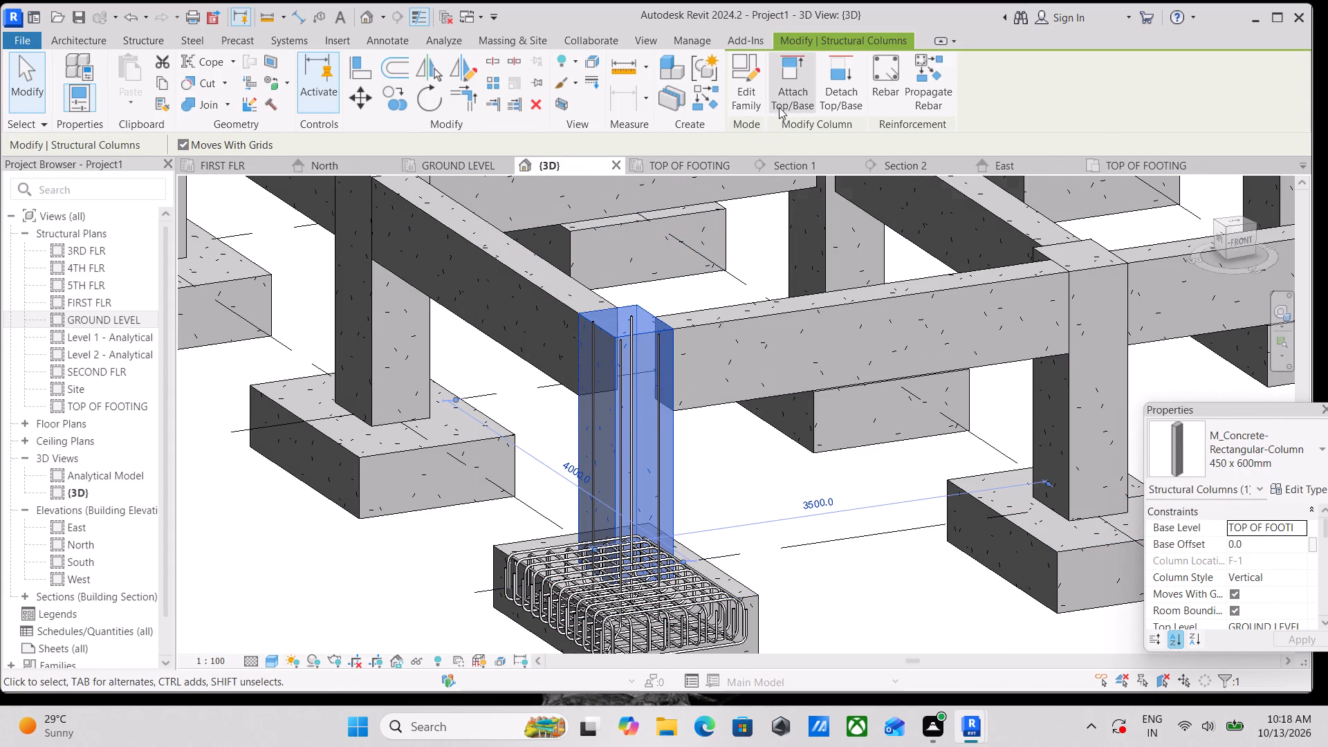
pyautogui.press('Escape')
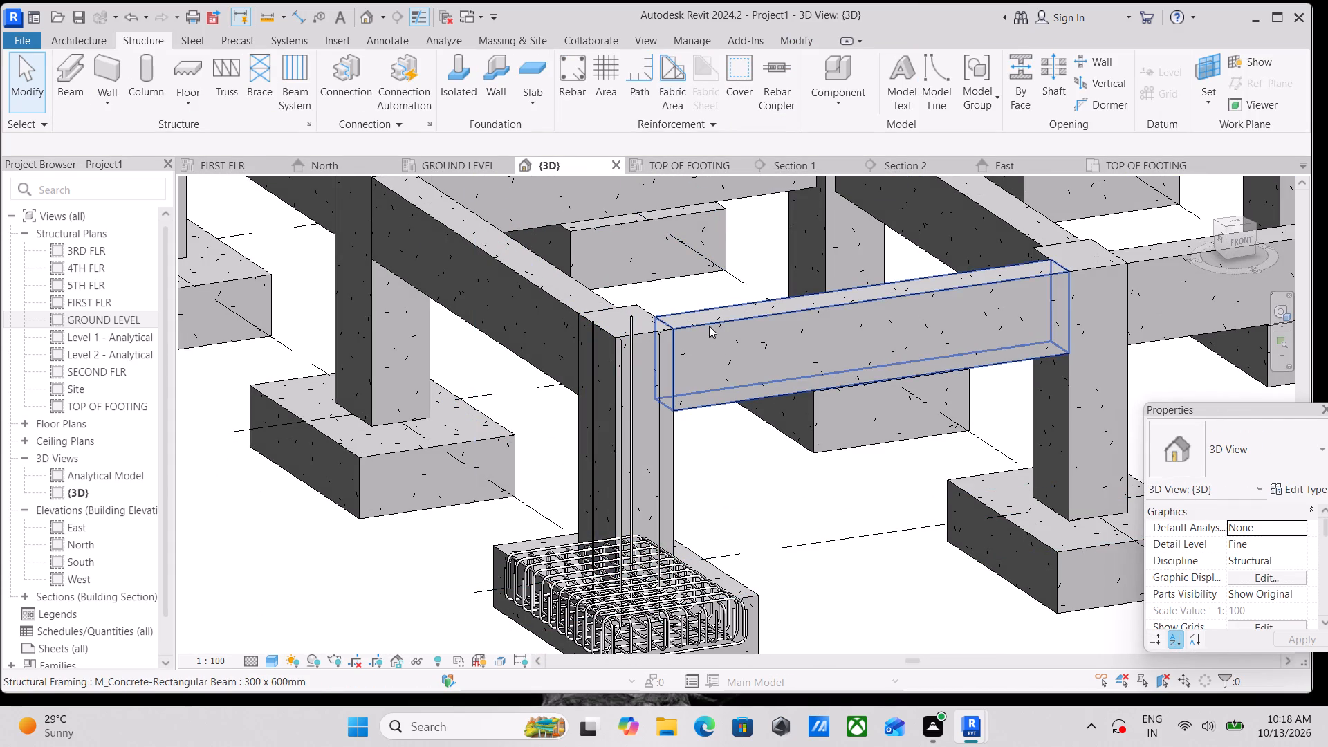
pyautogui.click(709, 326)
pyautogui.press('Escape')
pyautogui.scroll(-2, 686, 326)
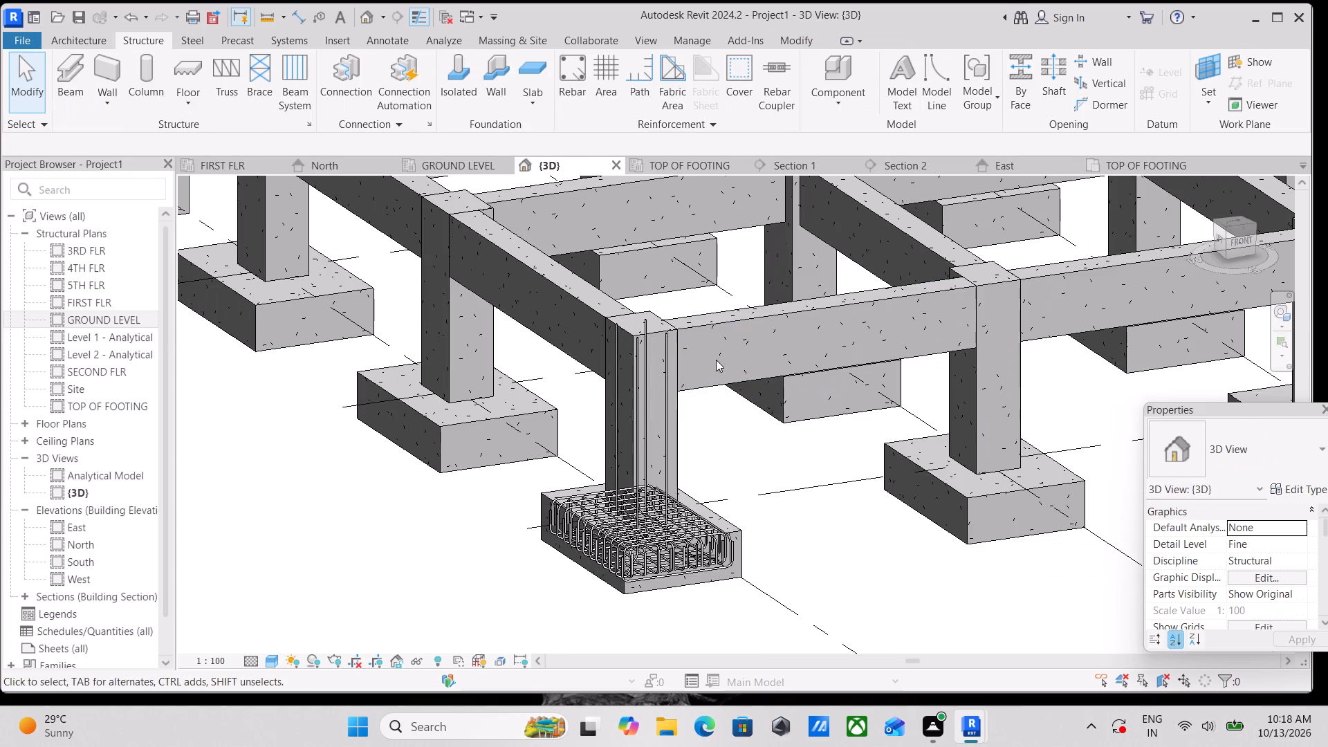
pyautogui.scroll(3, 744, 485)
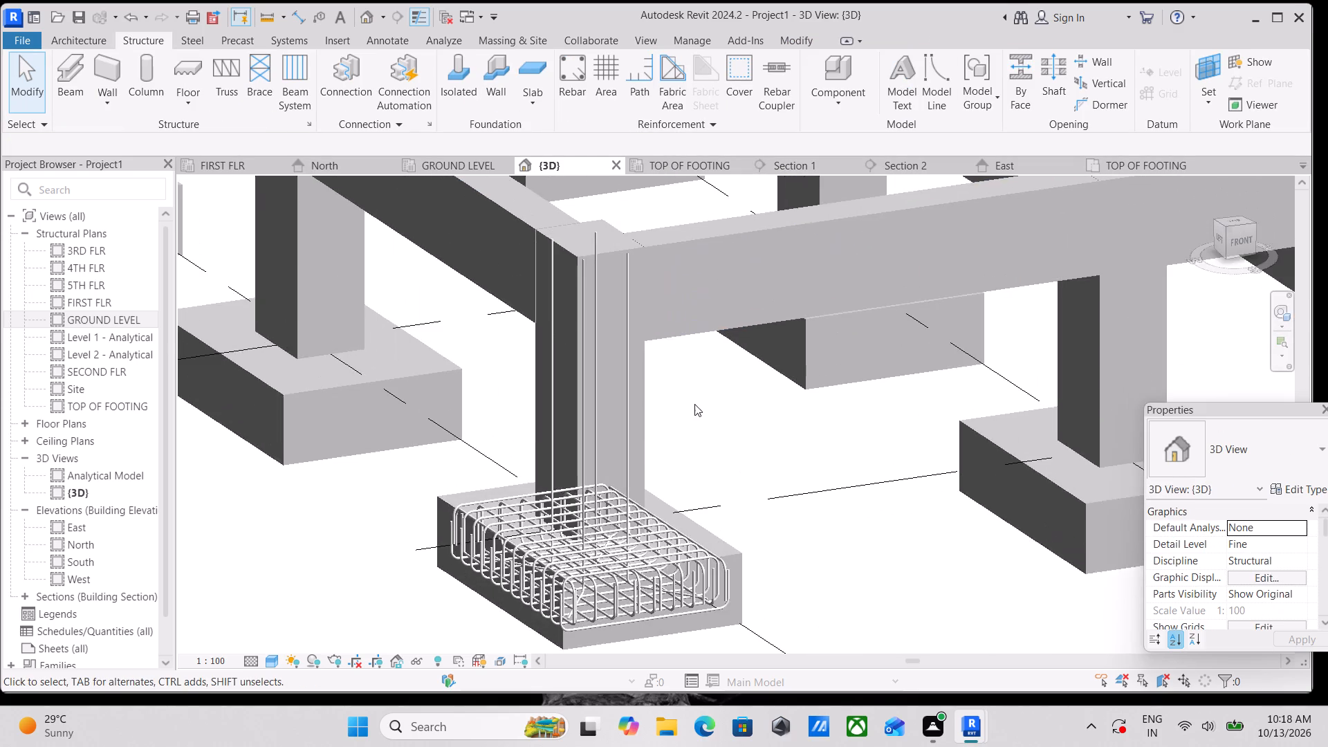
pyautogui.moveTo(694, 404); pyautogui.dragTo(715, 473, button='middle')
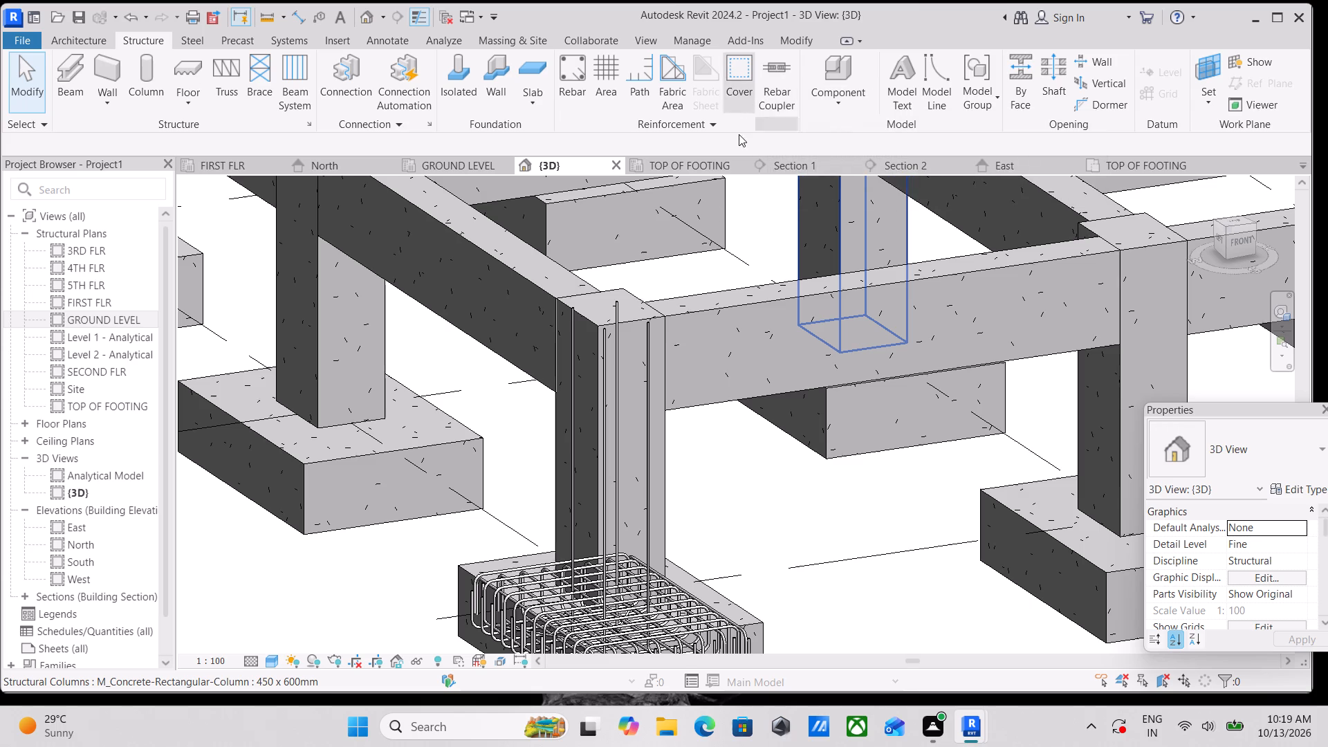
pyautogui.scroll(3, 569, 349)
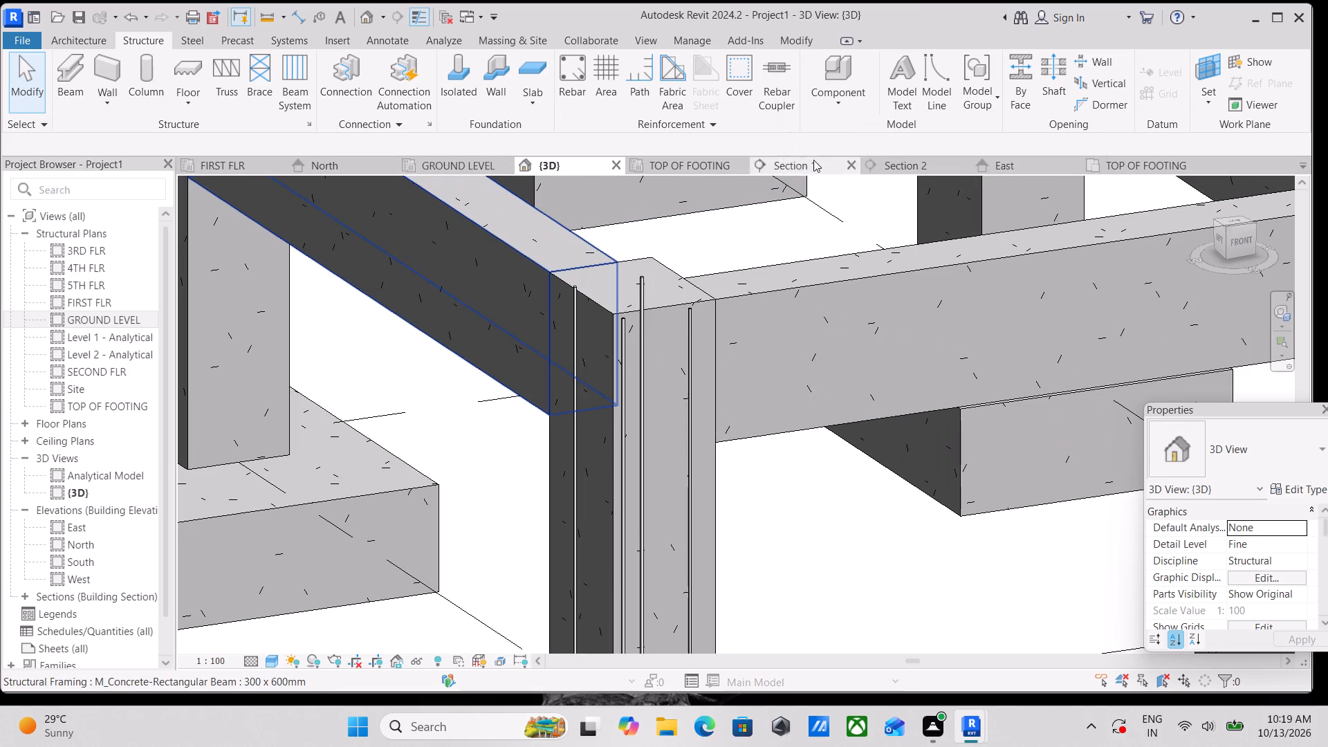
# In Section 1, place a 13M rebar of shape M_T1 across the column near its top, using Expand to Host.
pyautogui.click(799, 166)
pyautogui.scroll(3, 670, 405)
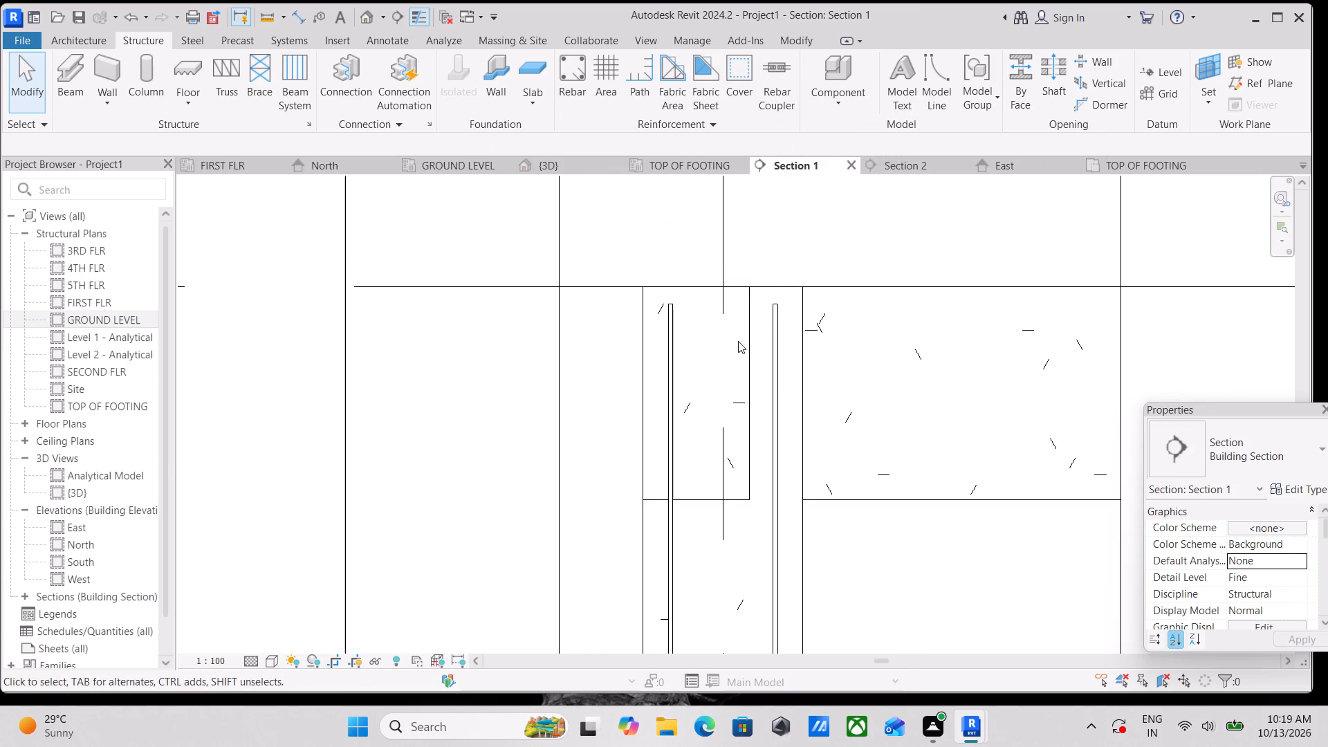
pyautogui.moveTo(759, 369); pyautogui.dragTo(744, 306, button='middle')
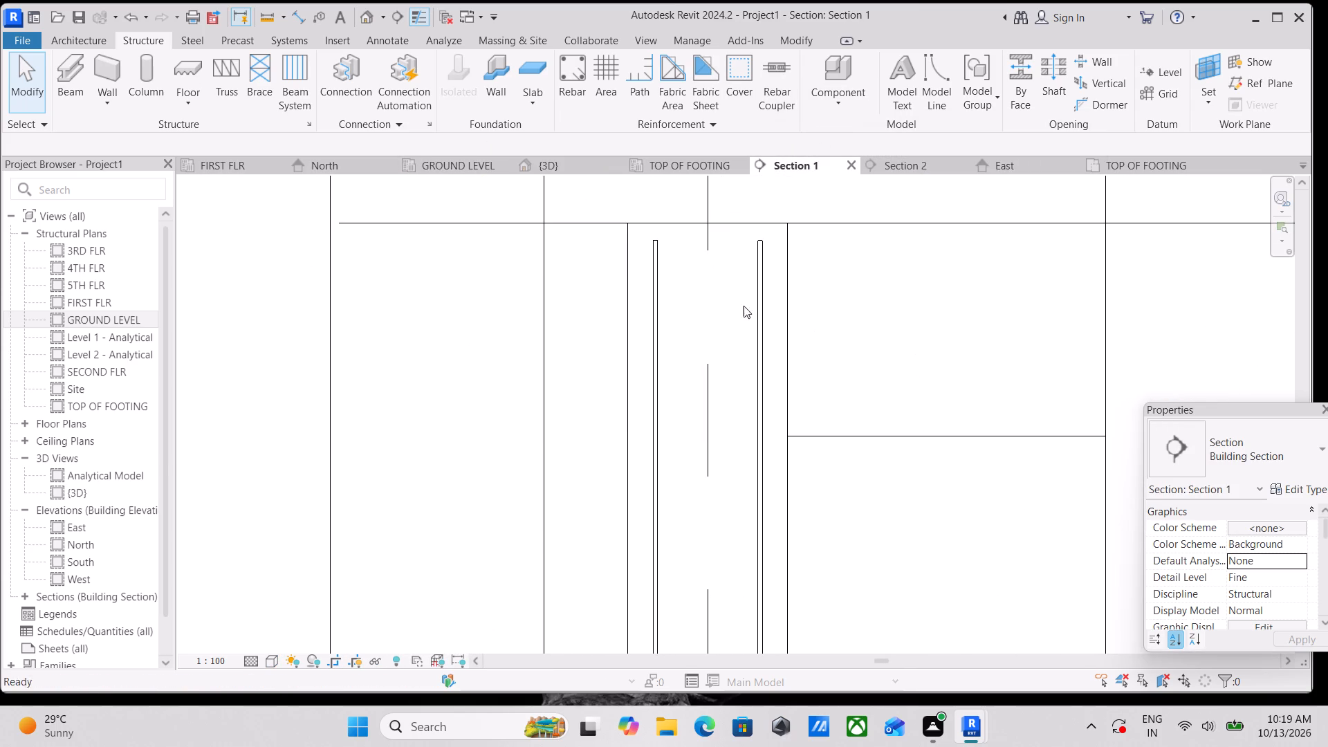
pyautogui.scroll(-1, 723, 321)
pyautogui.moveTo(717, 369); pyautogui.dragTo(735, 334, button='middle')
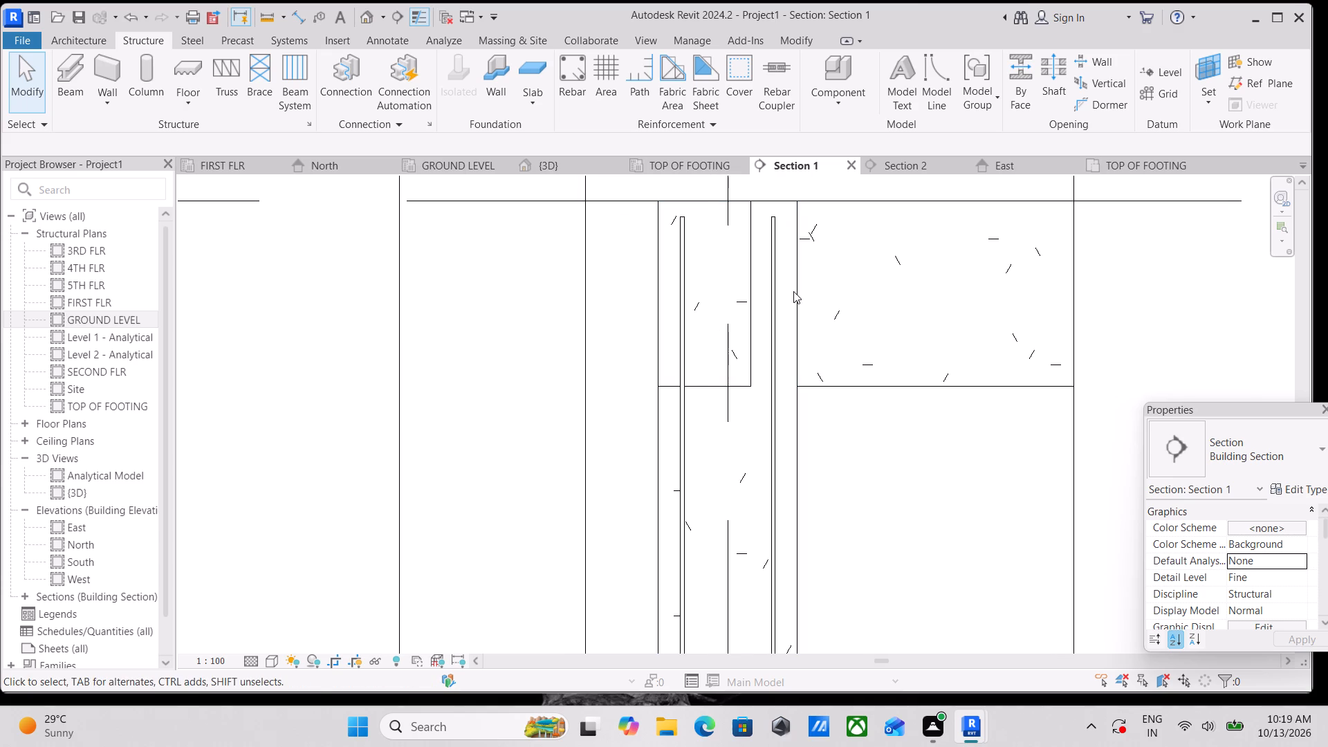
pyautogui.moveTo(751, 365); pyautogui.dragTo(753, 343, button='middle')
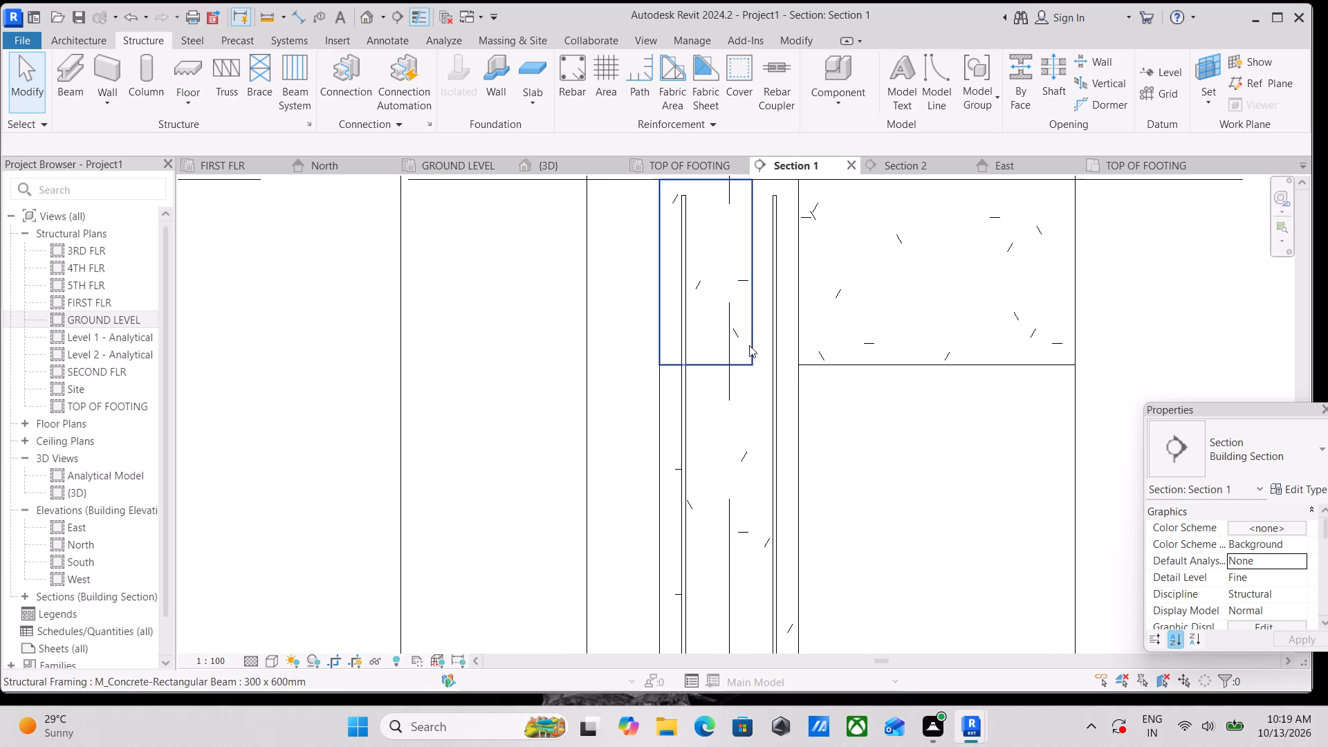
pyautogui.click(575, 70)
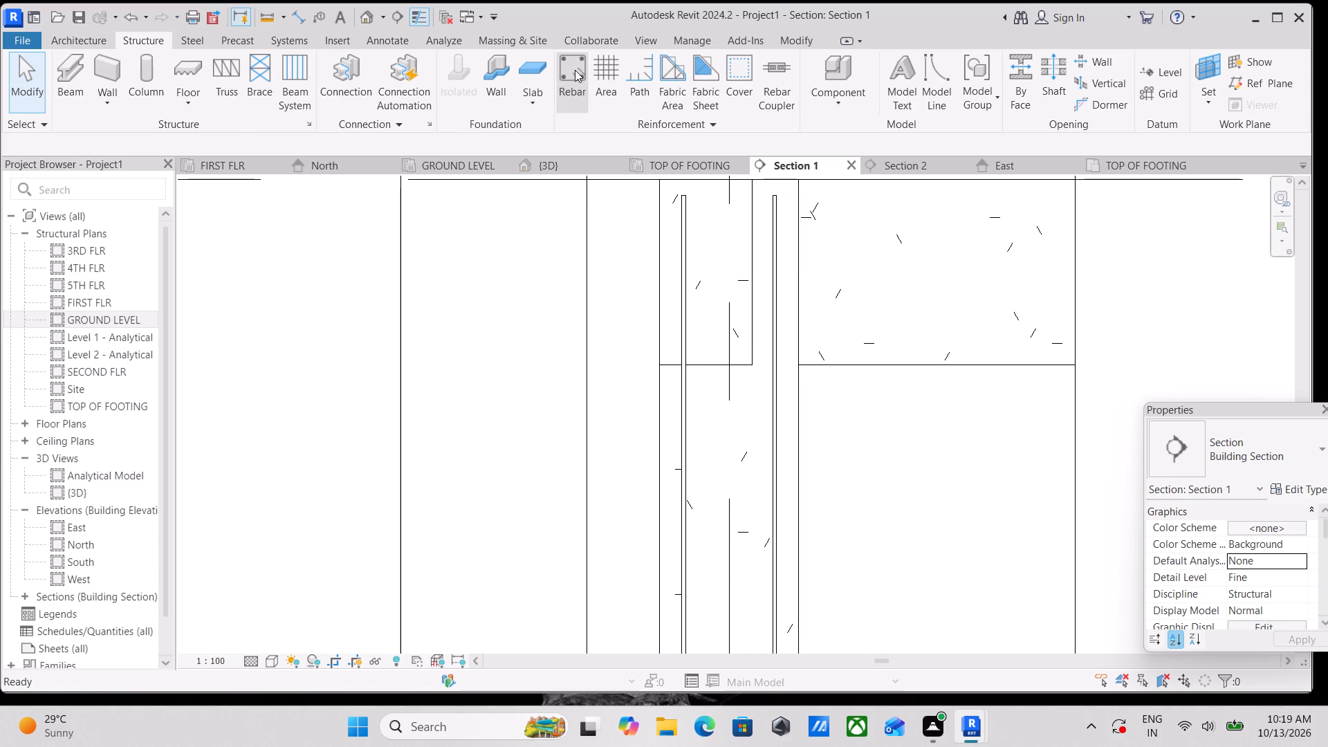
pyautogui.click(267, 138)
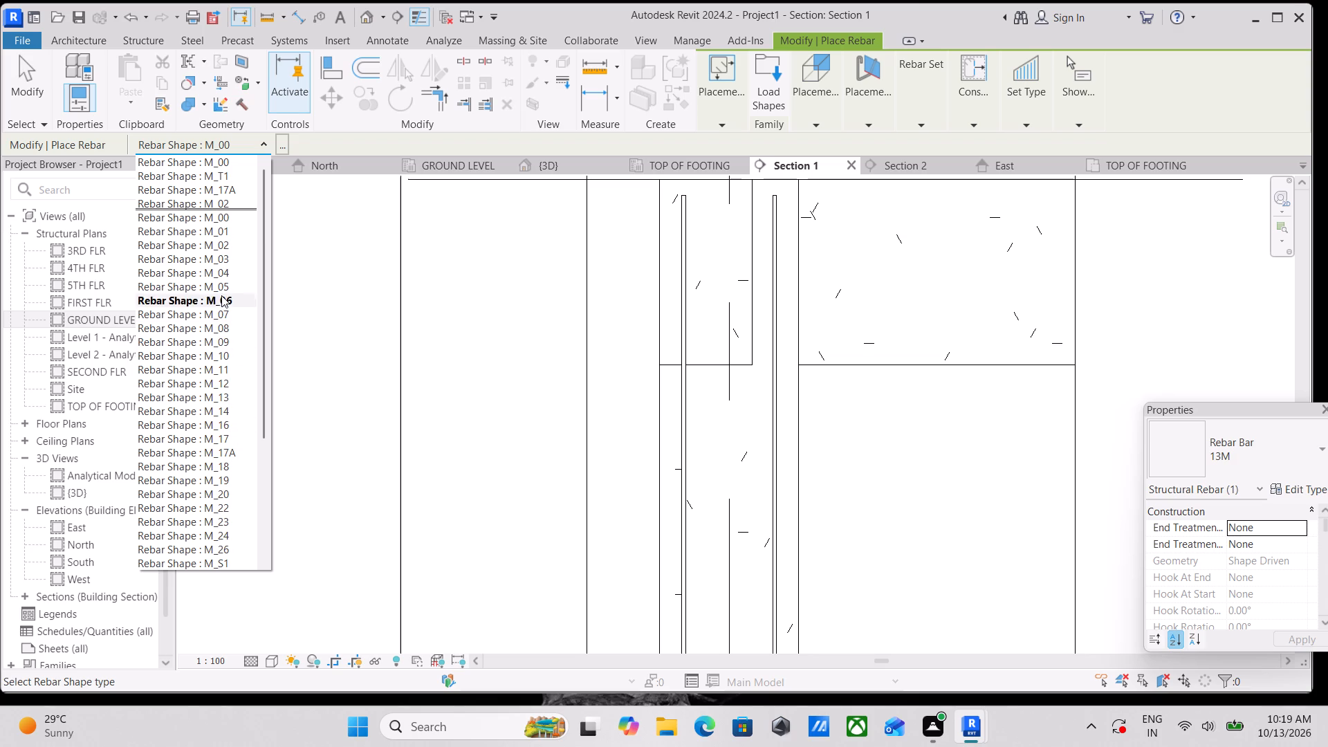
pyautogui.scroll(-4, 189, 463)
pyautogui.scroll(4, 199, 462)
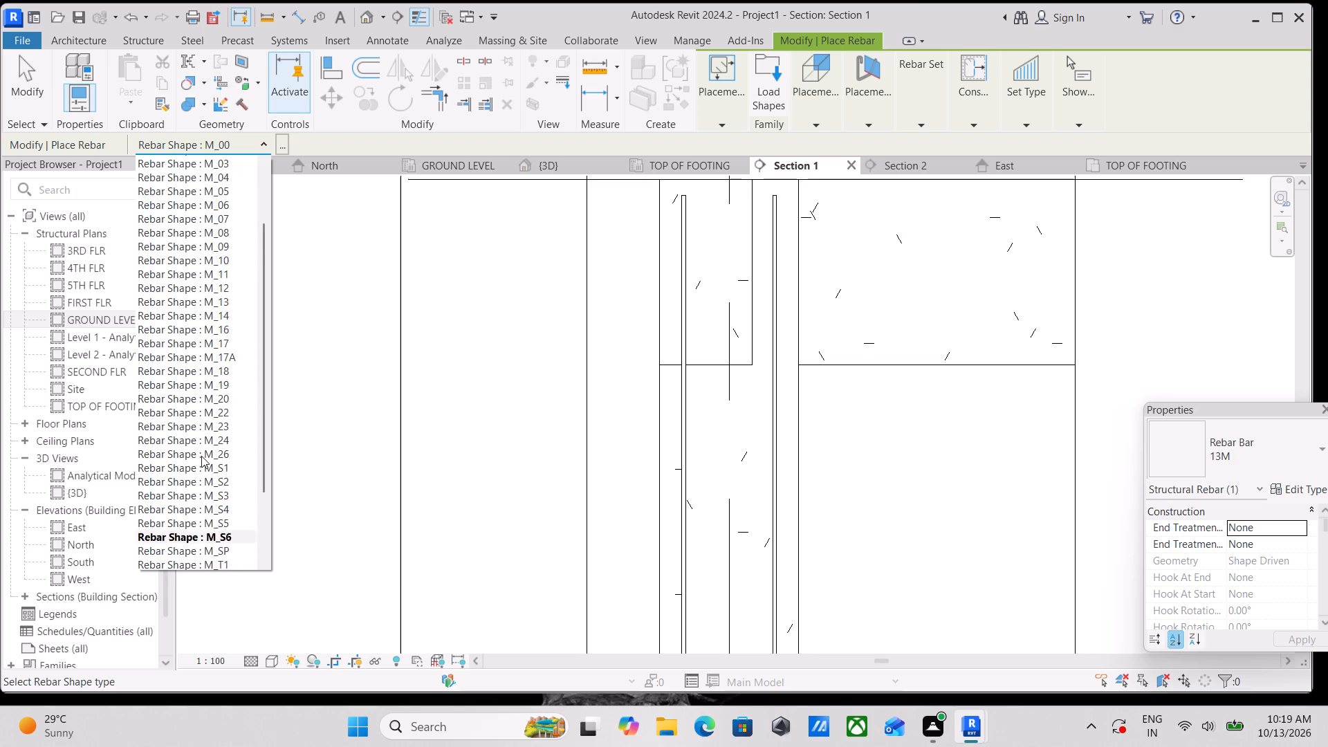
pyautogui.scroll(5, 201, 456)
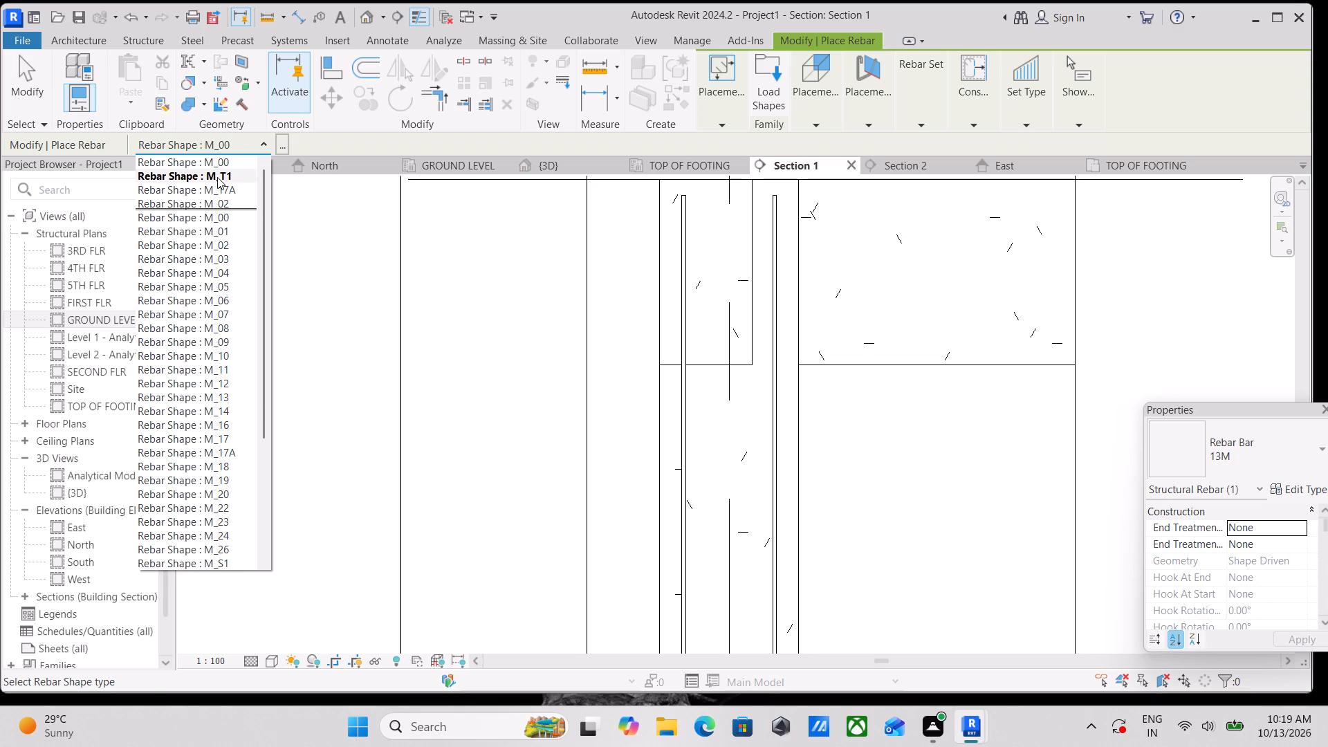
pyautogui.click(217, 177)
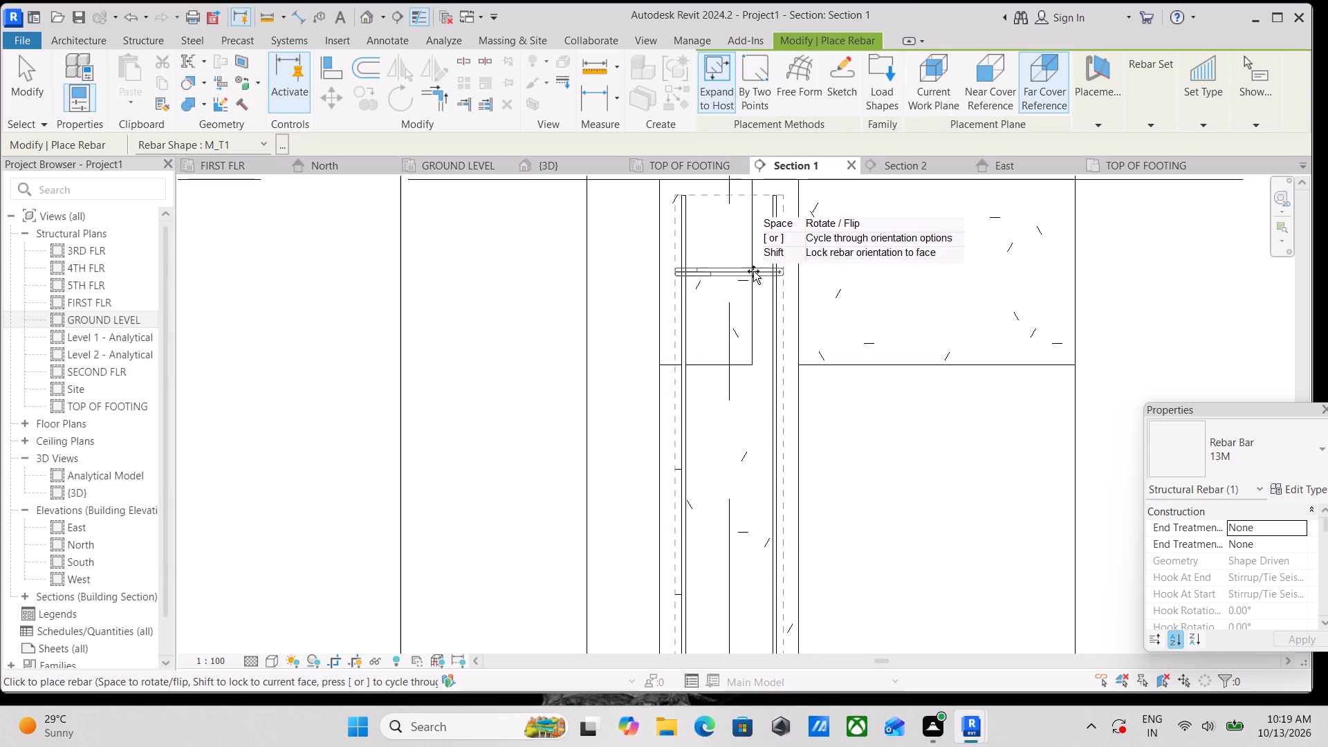
pyautogui.click(692, 219)
pyautogui.press('Escape')
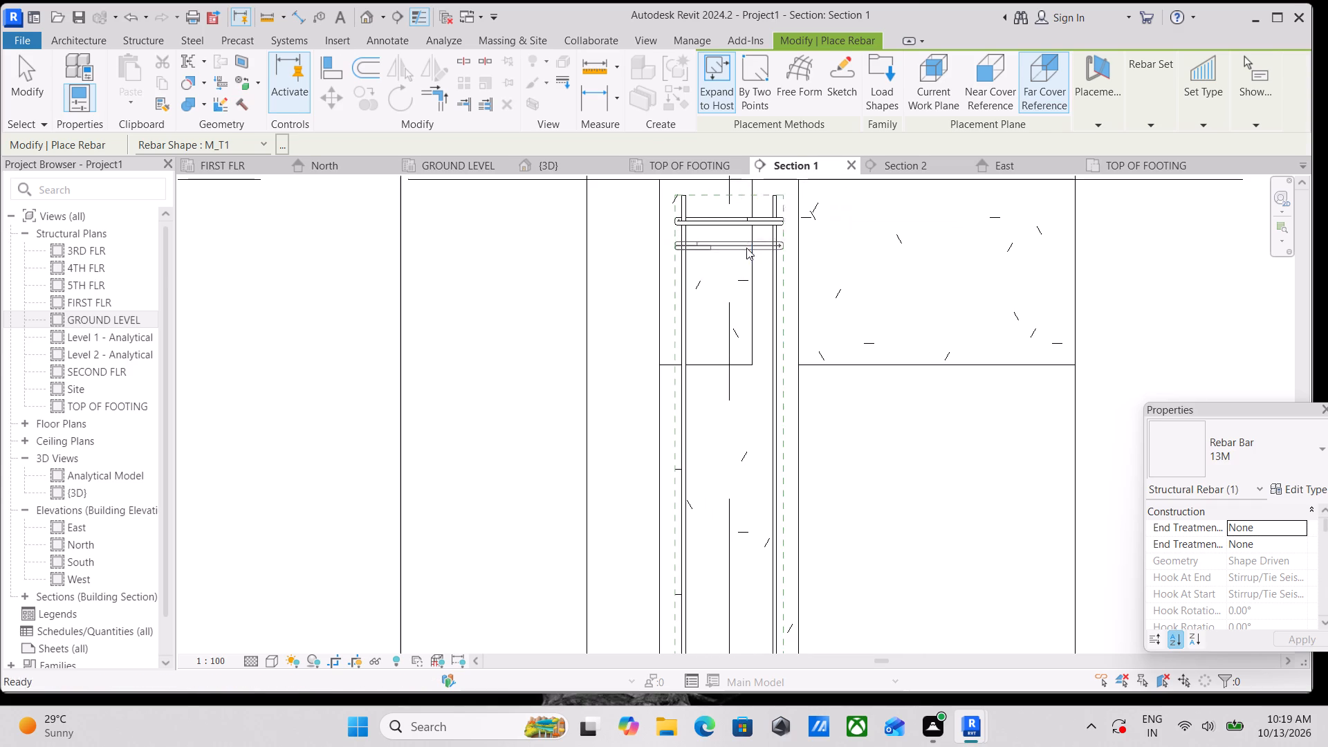
# Set the new M_T1 tie to show unobscured in the {3D} view.
pyautogui.click(742, 225)
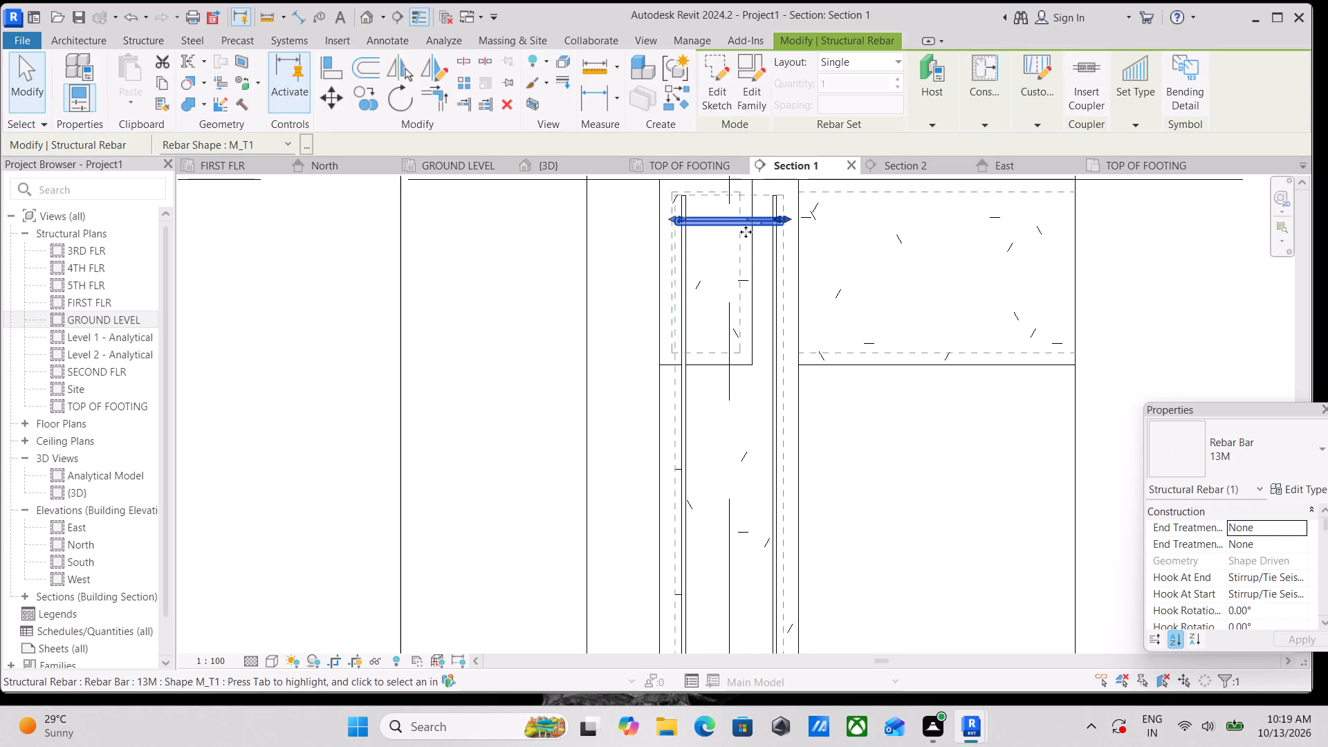
pyautogui.scroll(-1, 1285, 564)
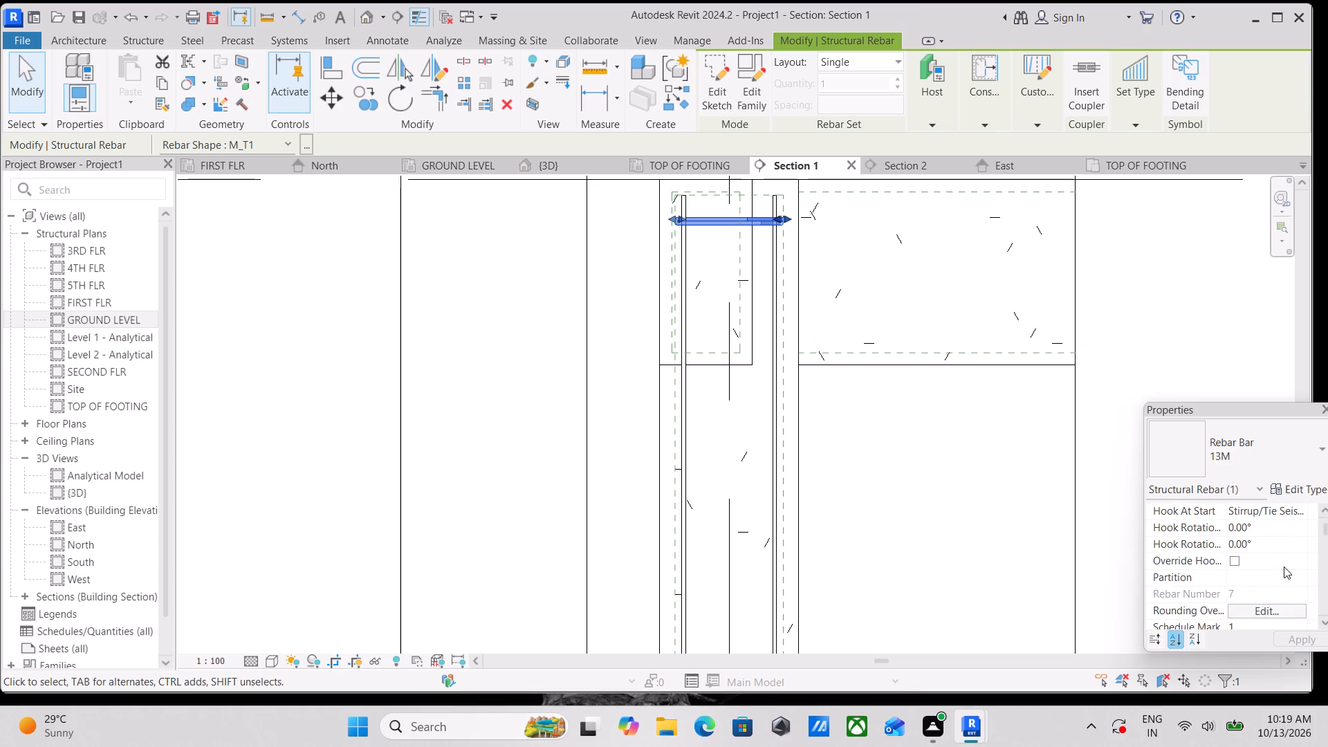
pyautogui.scroll(-5, 1284, 566)
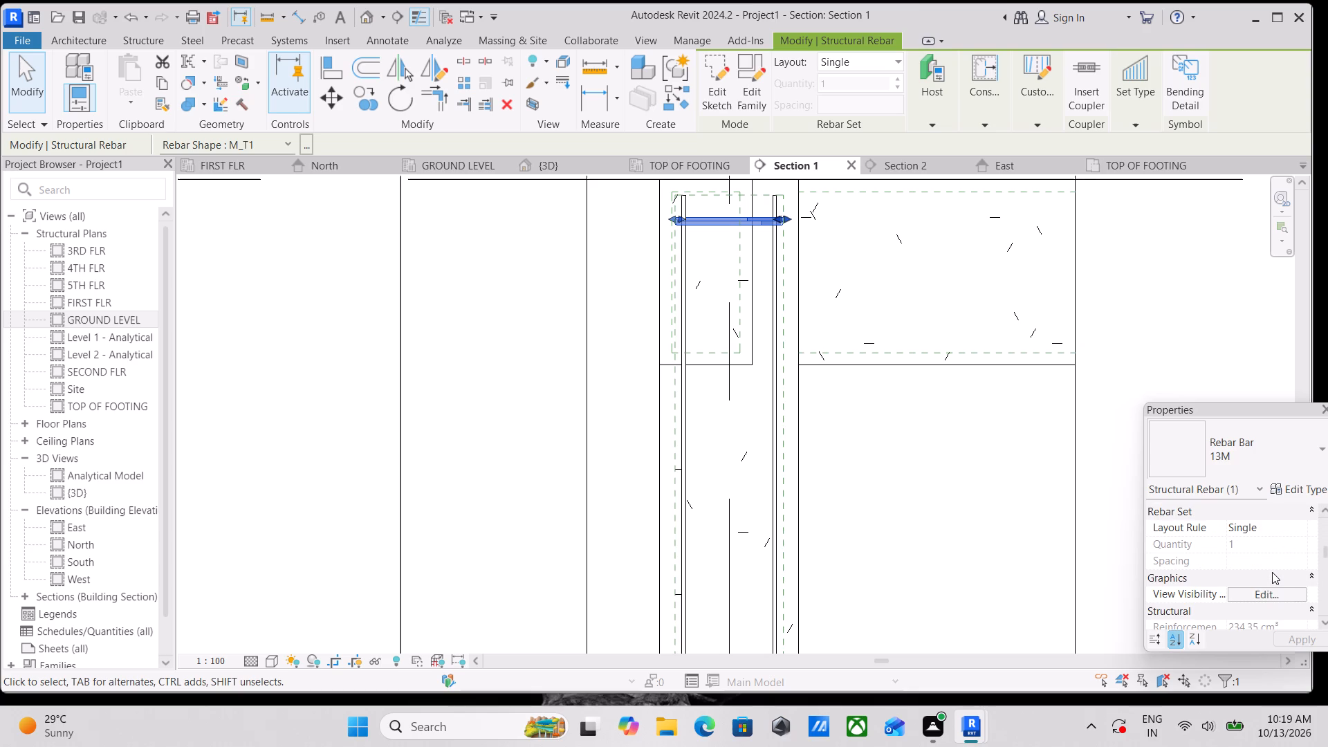
pyautogui.click(1272, 593)
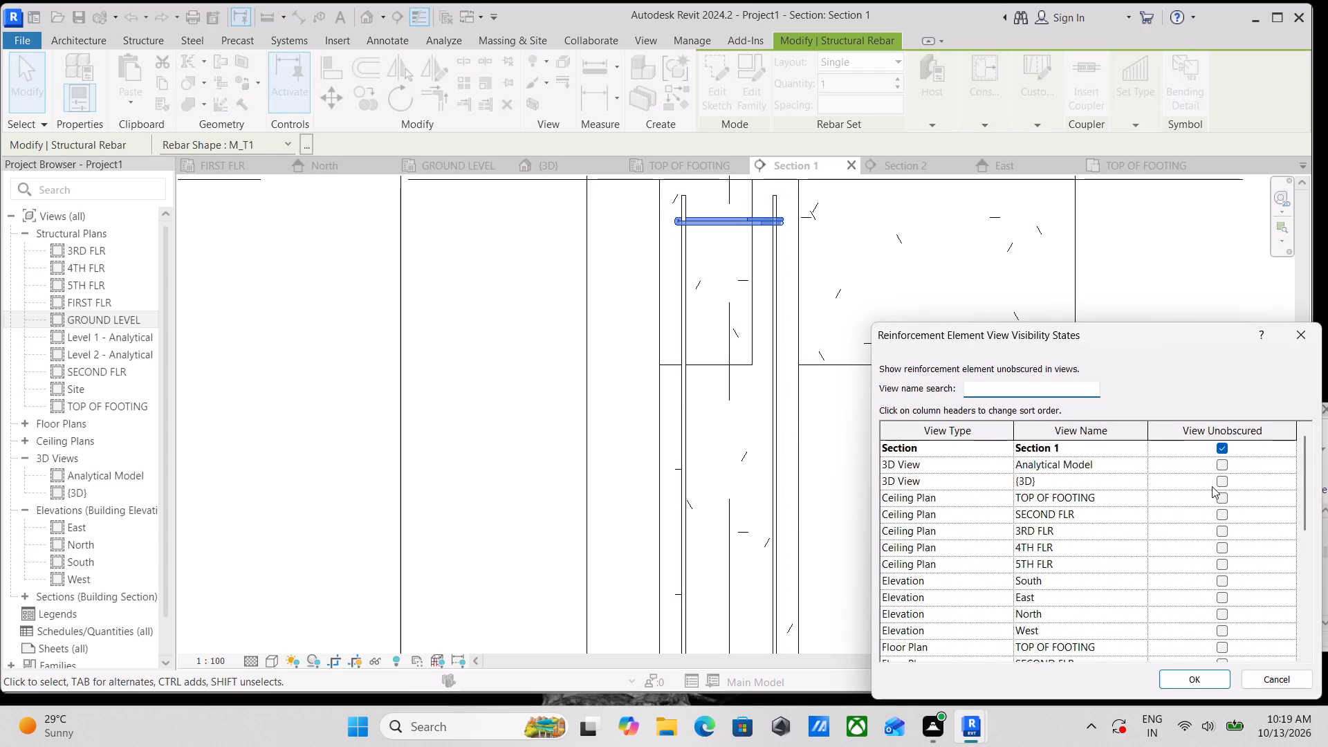
pyautogui.click(1224, 481)
pyautogui.click(1202, 676)
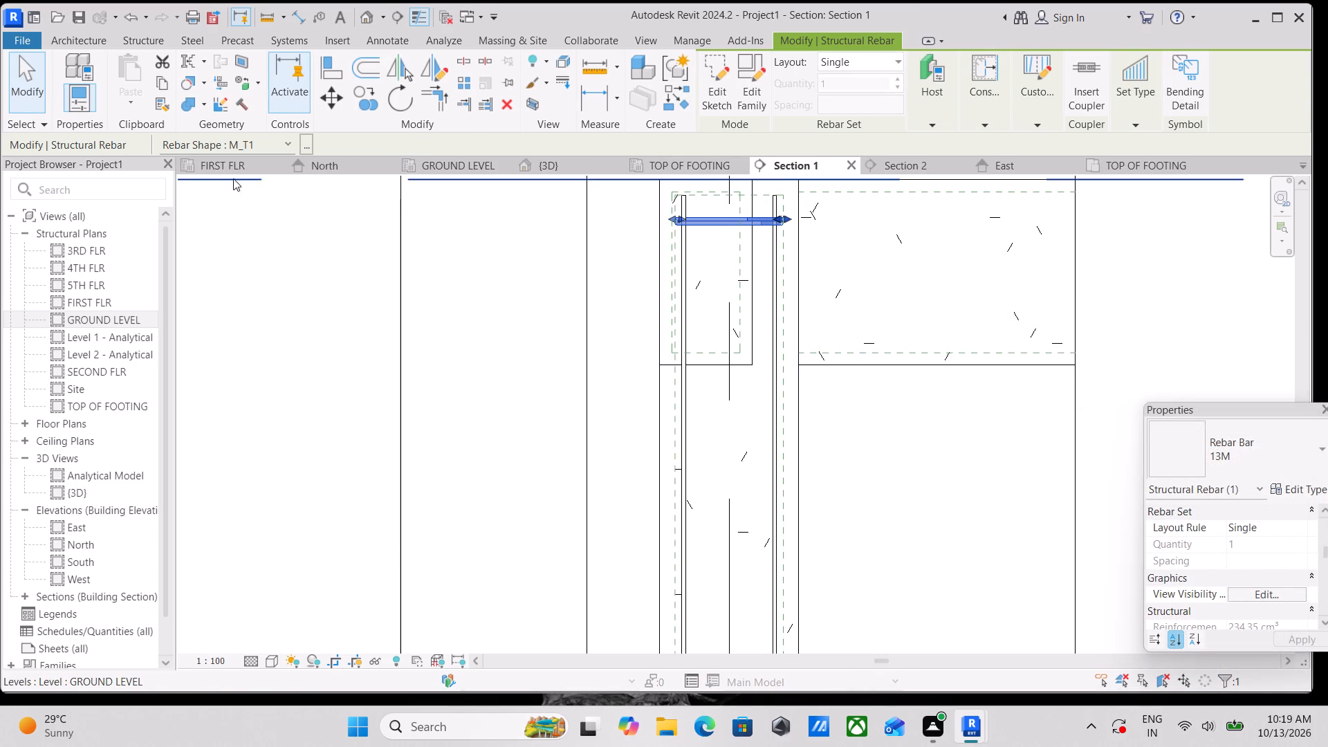
# Inspect the new tie in the 3D view, opening its sketch and viewing it from the top before finishing the sketch.
pyautogui.click(563, 165)
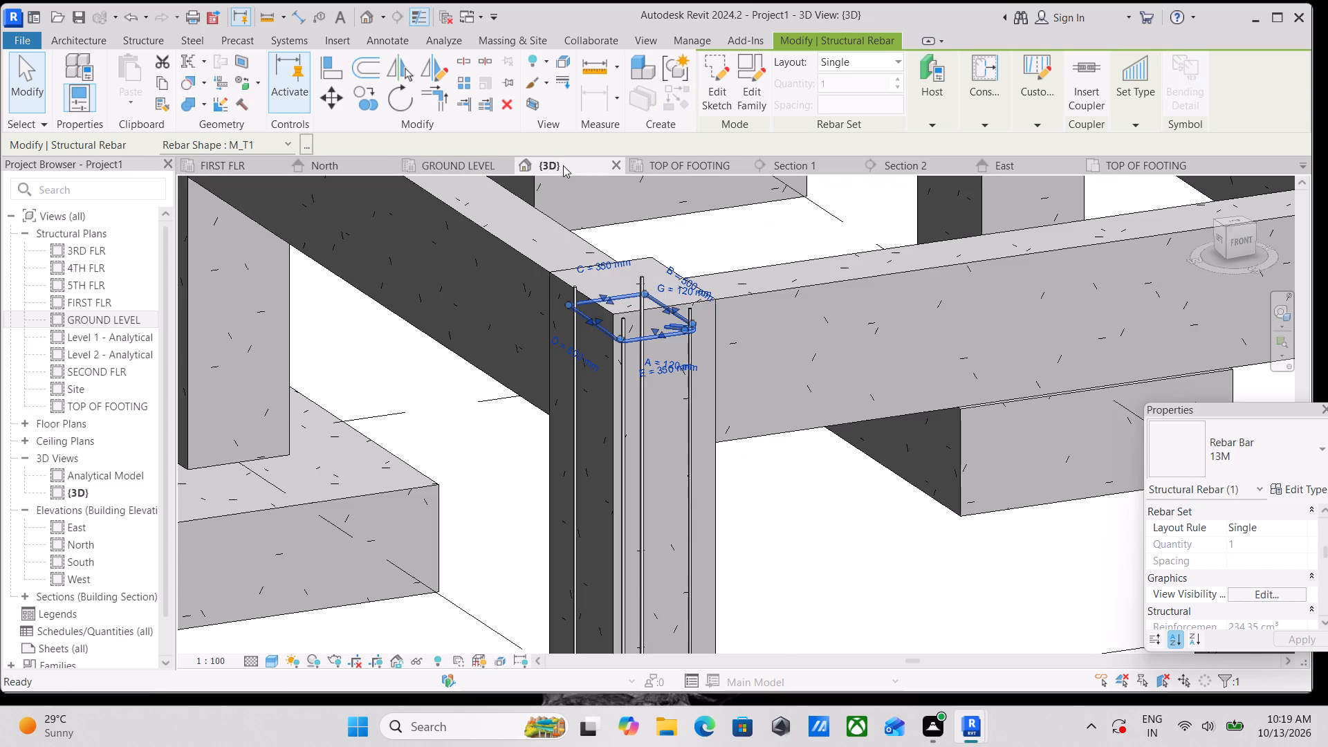
pyautogui.scroll(3, 693, 401)
pyautogui.press('Escape')
pyautogui.scroll(1, 645, 321)
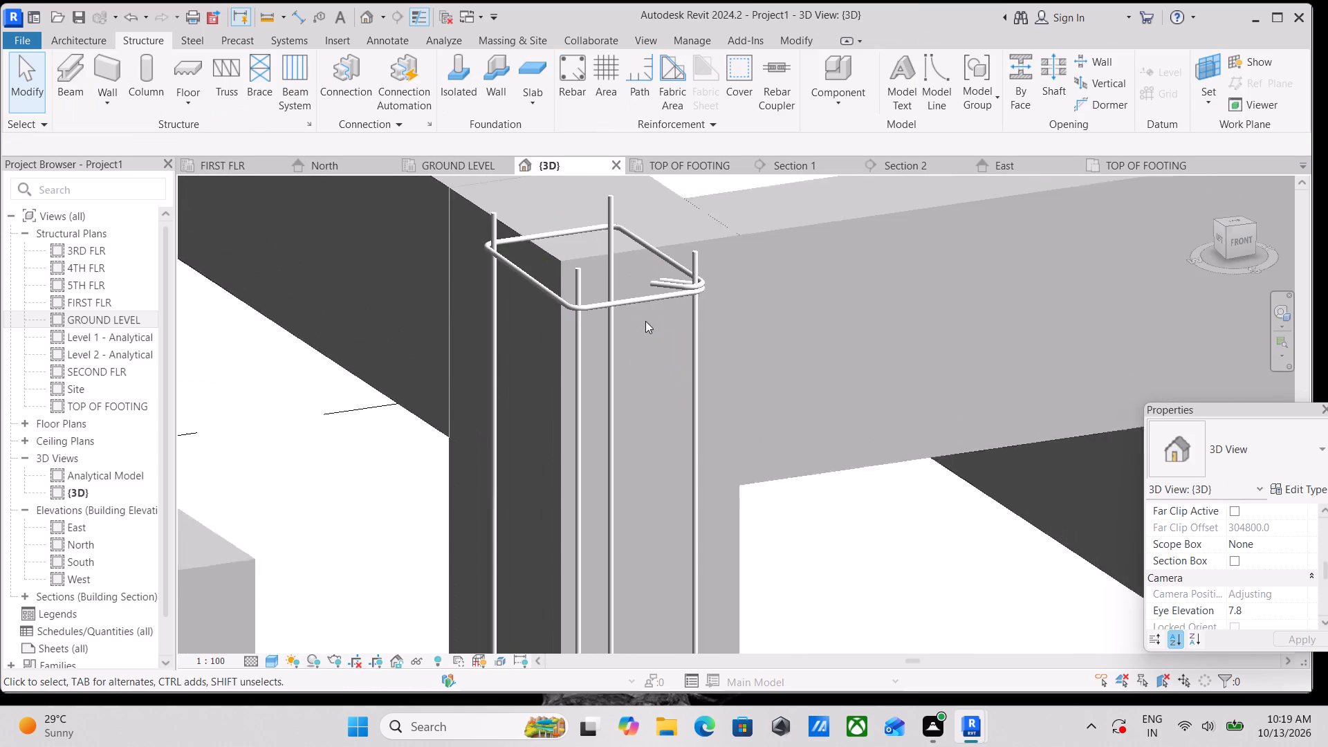
pyautogui.scroll(1, 645, 321)
pyautogui.scroll(-2, 618, 315)
pyautogui.doubleClick(608, 304)
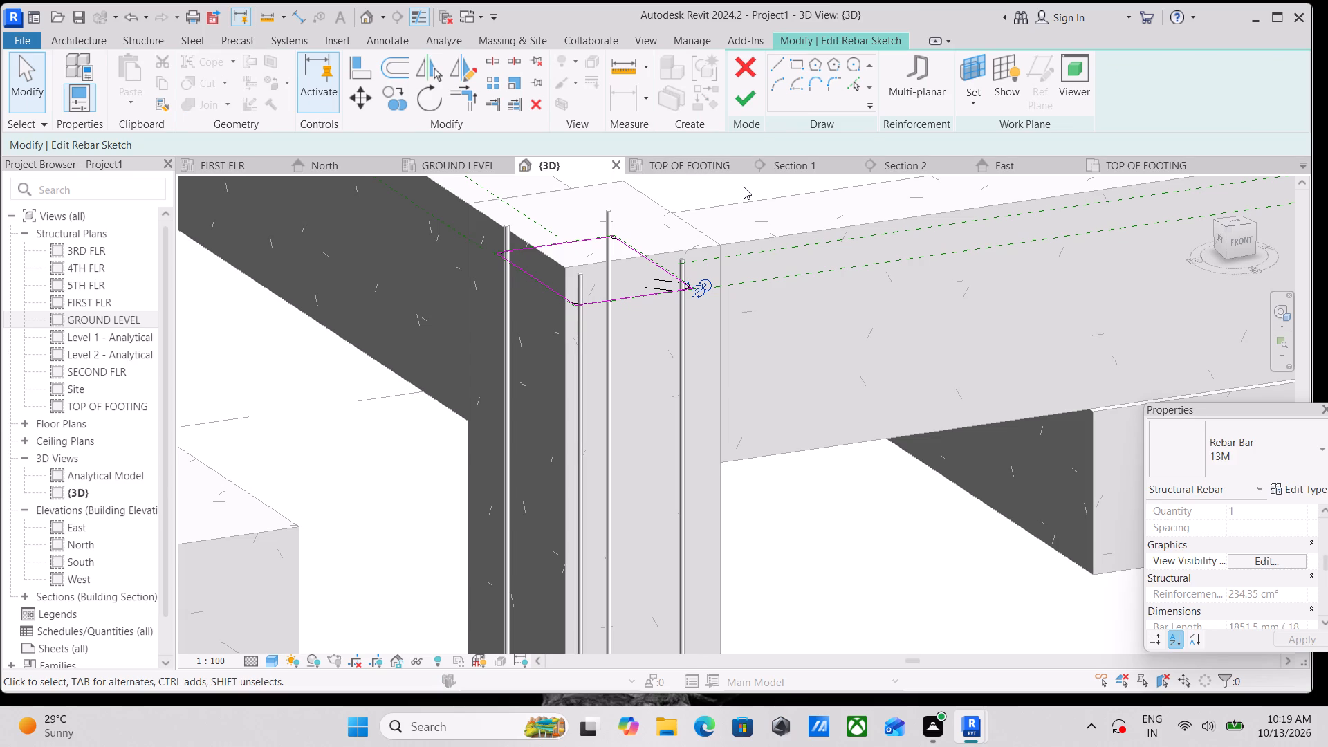
pyautogui.click(1233, 223)
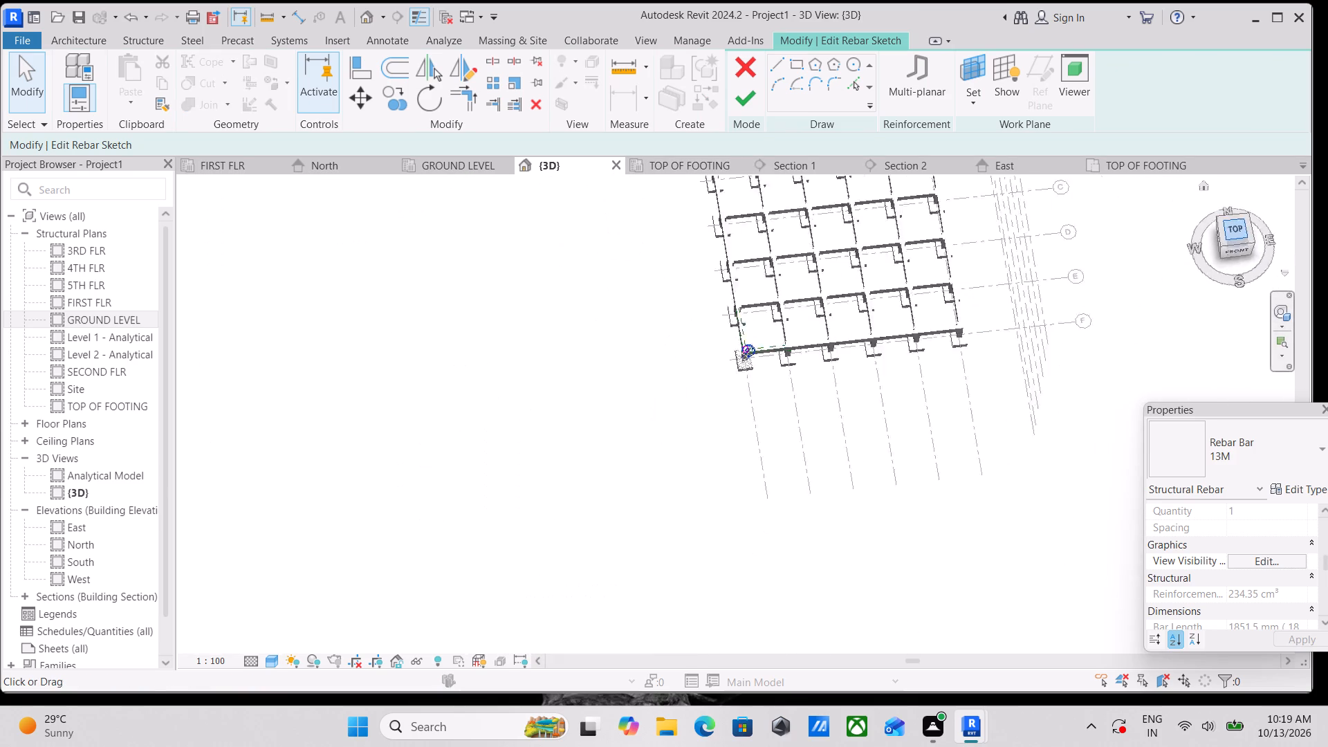
pyautogui.scroll(4, 708, 360)
pyautogui.scroll(4, 611, 575)
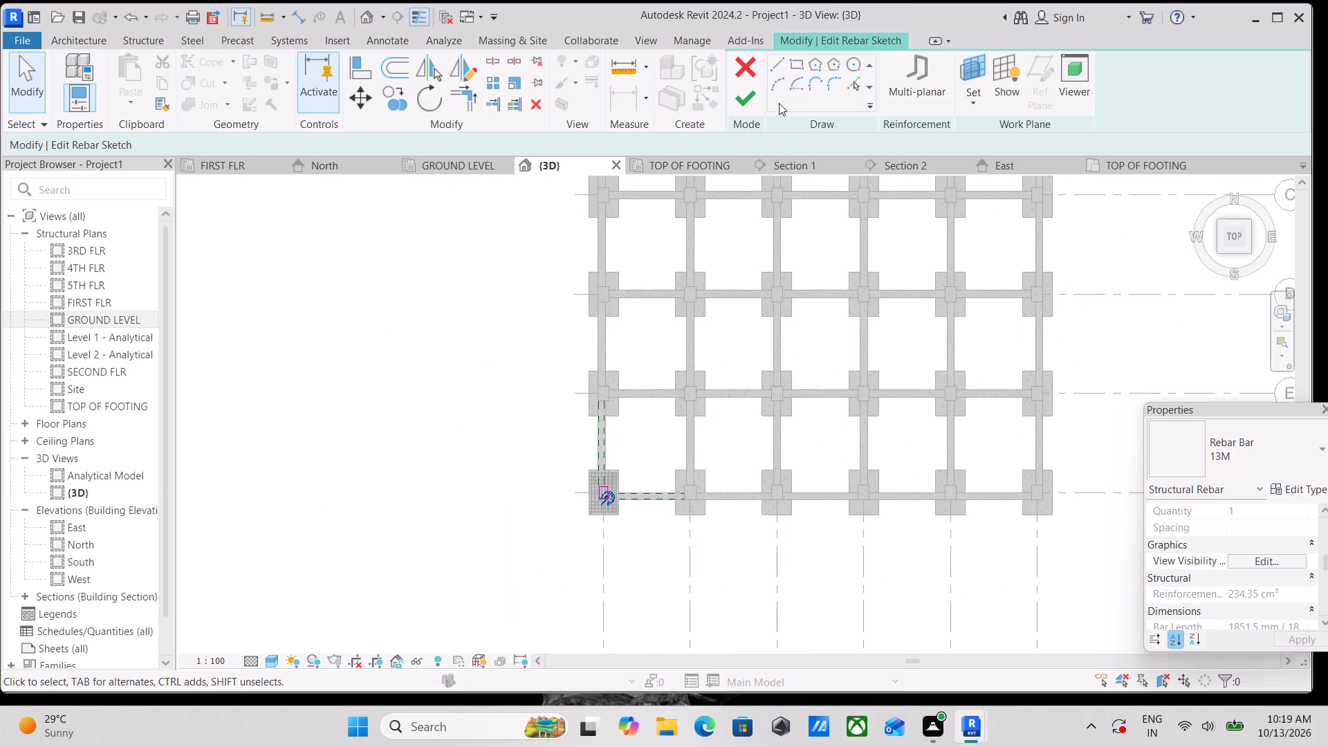
pyautogui.click(746, 100)
# Examine from the top how the M_T1 tie and its hooks fit around the column's four corner bars.
pyautogui.scroll(10, 590, 537)
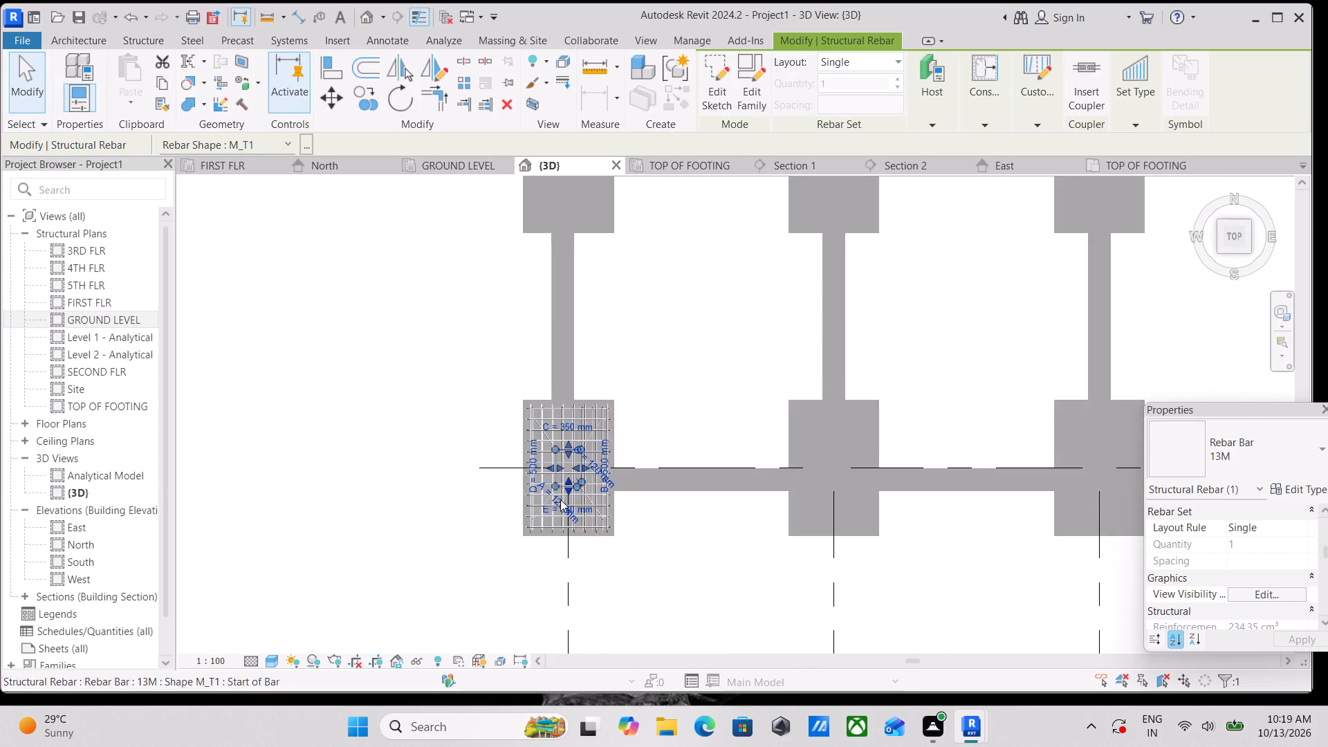
pyautogui.scroll(6, 560, 499)
pyautogui.scroll(4, 569, 438)
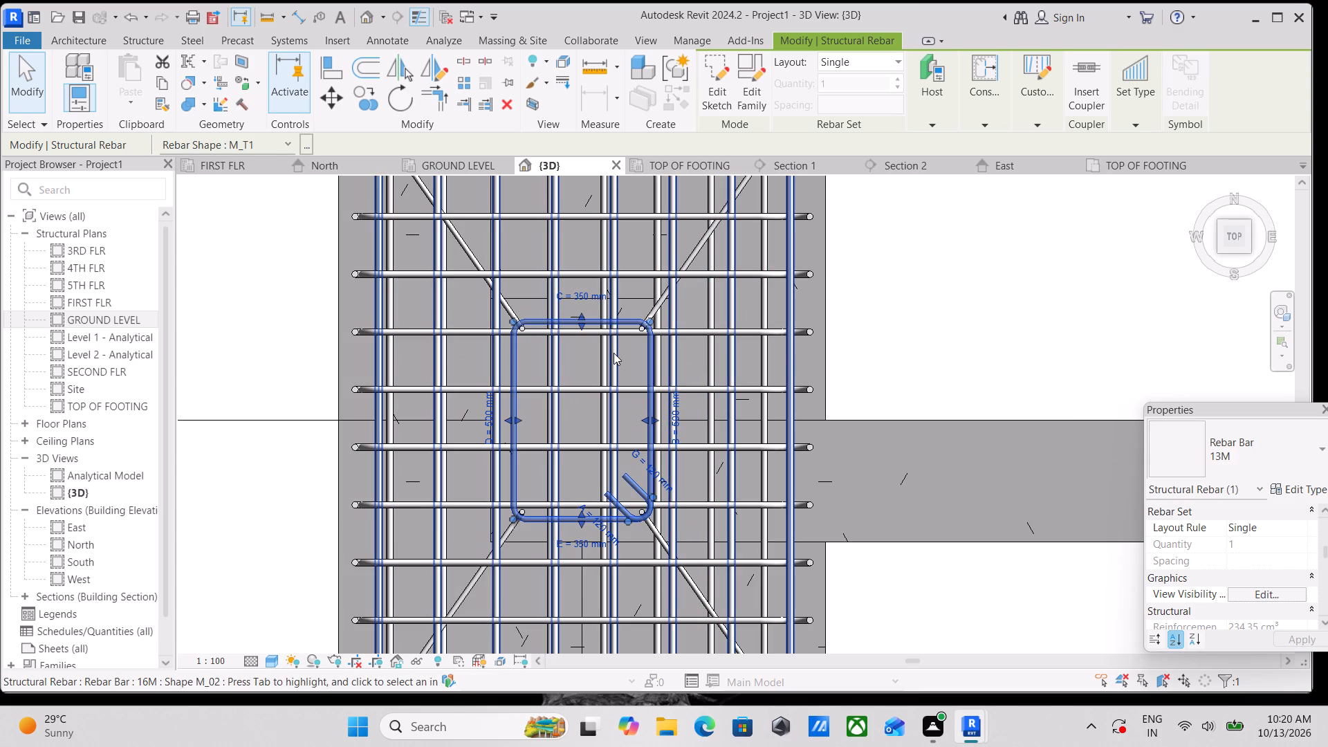
pyautogui.press('Escape')
pyautogui.scroll(3, 663, 356)
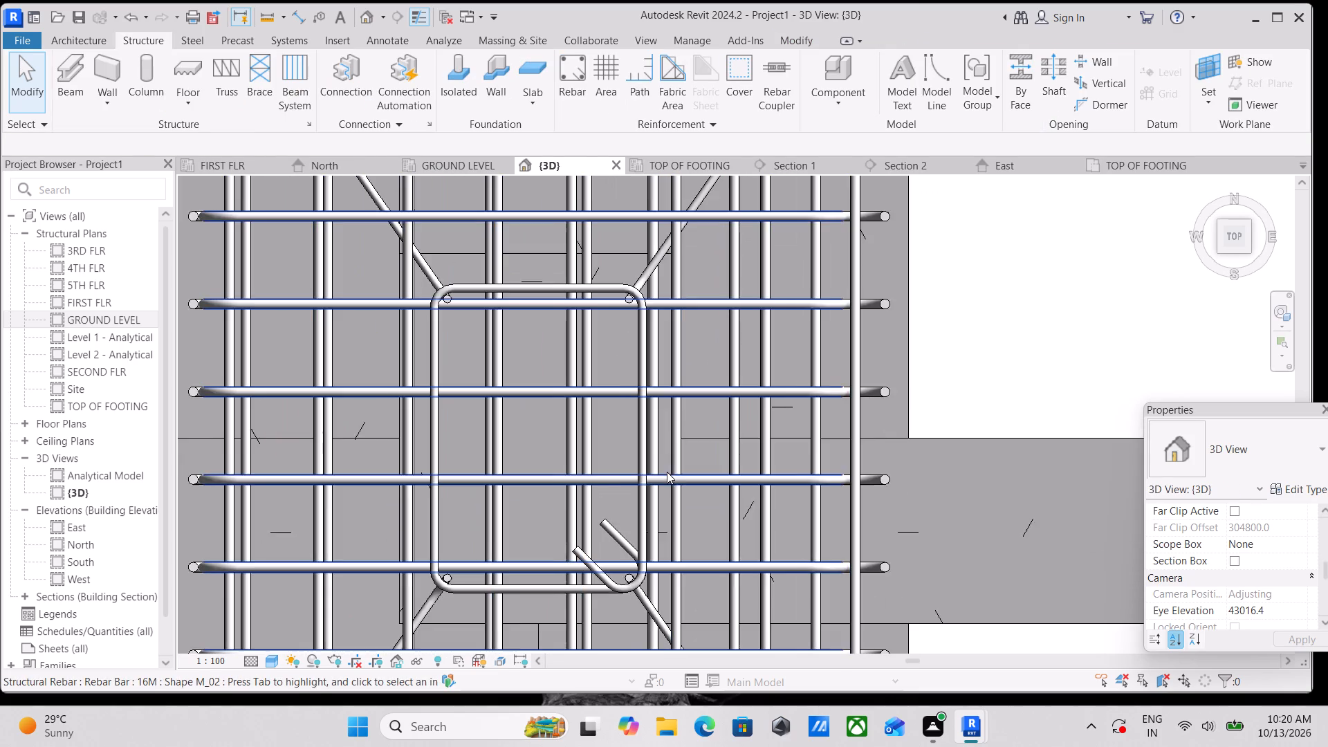
pyautogui.moveTo(667, 472); pyautogui.dragTo(690, 474, button='middle')
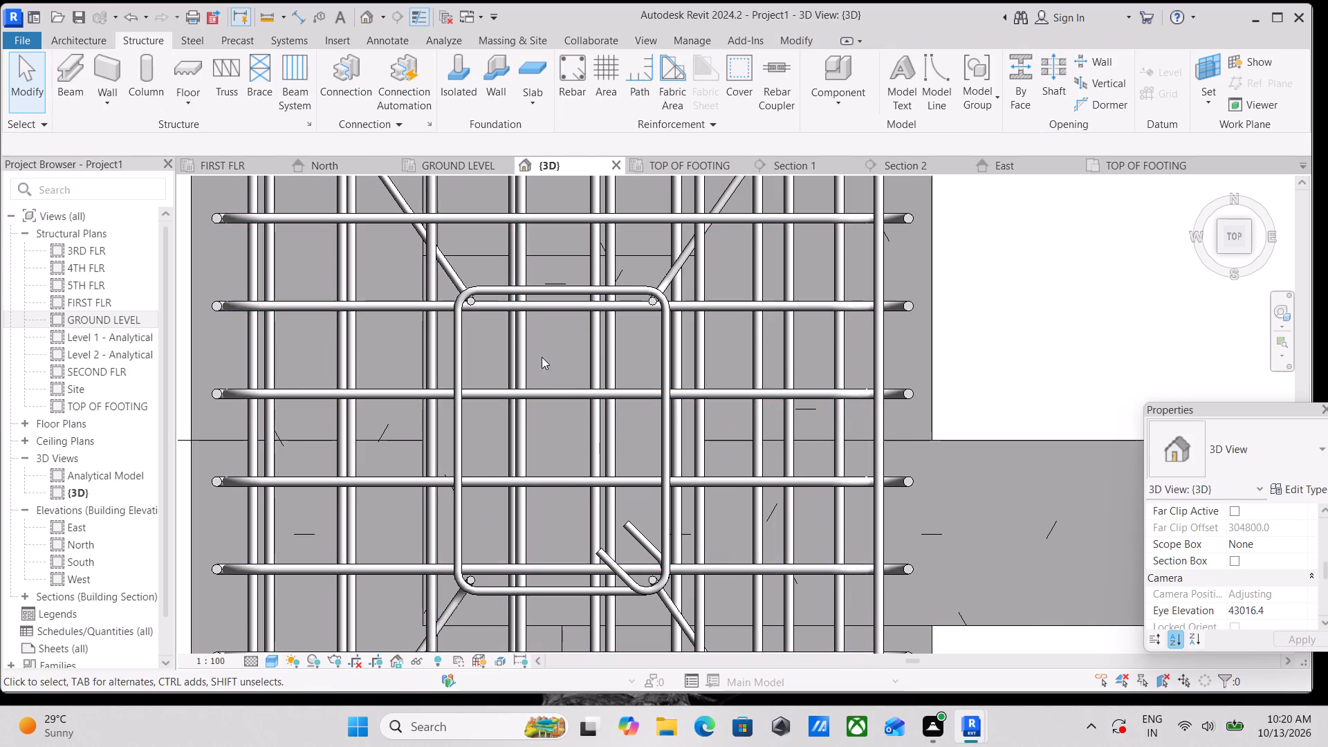
pyautogui.scroll(-1, 542, 357)
pyautogui.moveTo(542, 357); pyautogui.dragTo(593, 357, button='middle')
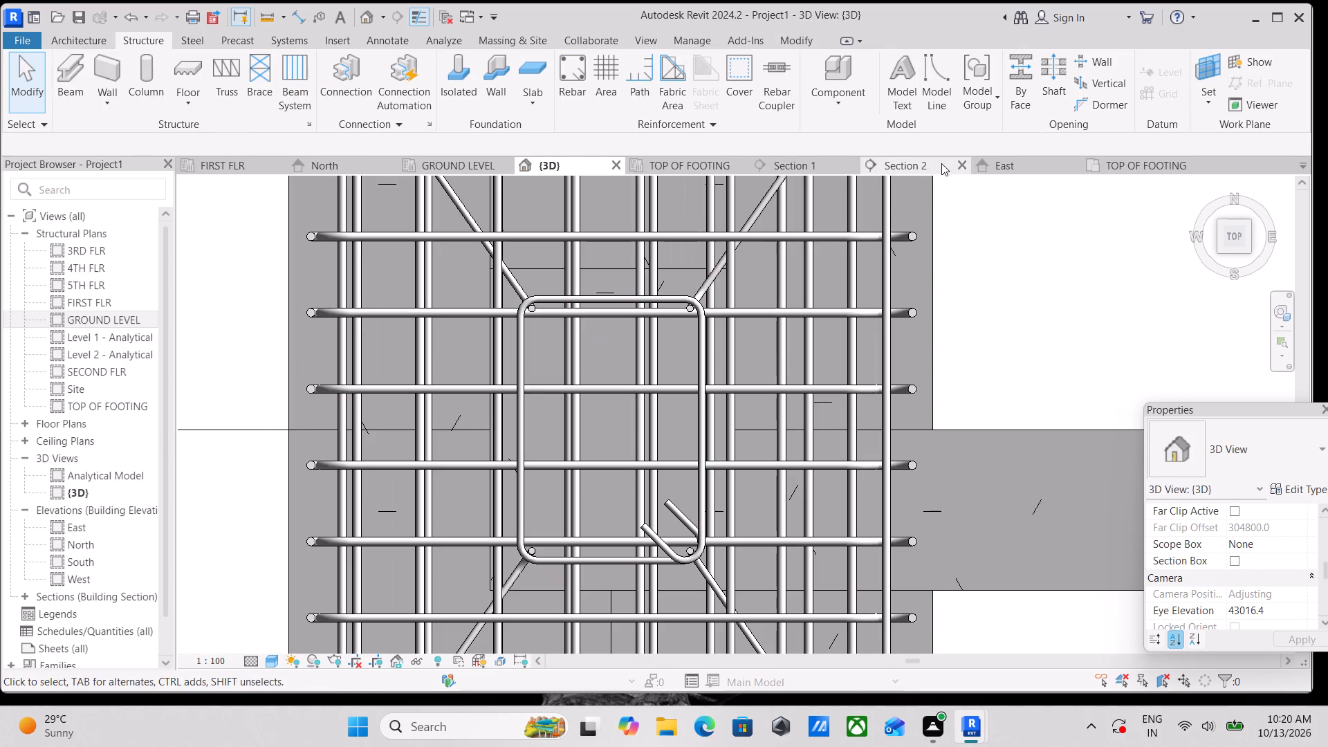
# Open the tie's sketch from Section 1 in Structural Plan: GROUND LEVEL, examine it against the column cover, and finish the sketch.
pyautogui.click(828, 168)
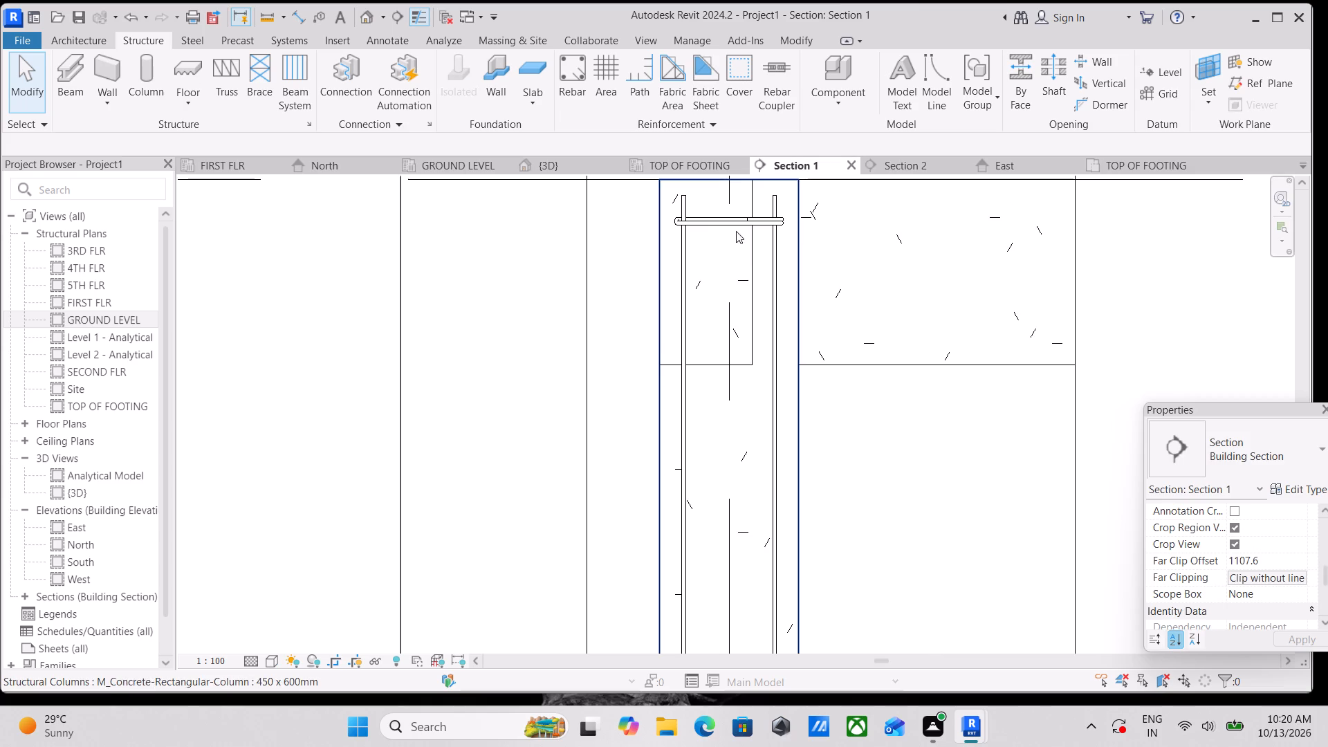
pyautogui.doubleClick(735, 223)
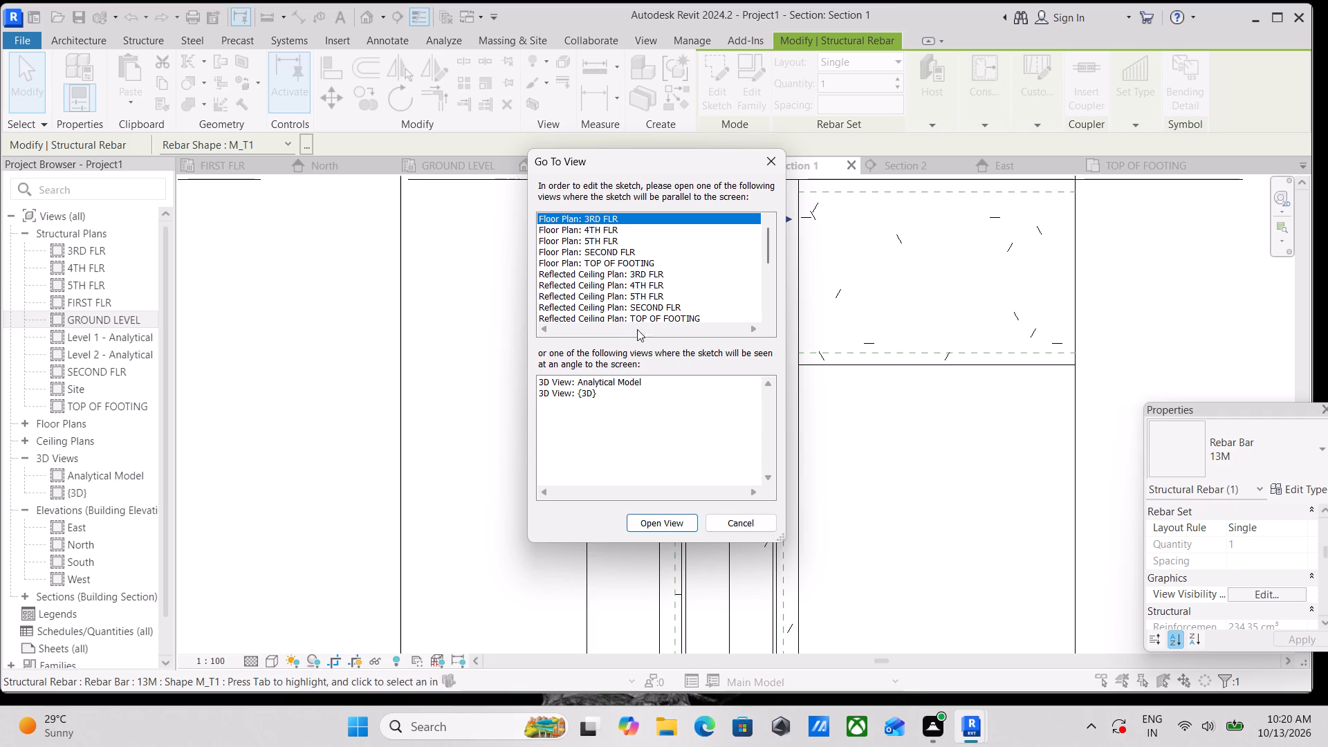
pyautogui.scroll(-3, 632, 291)
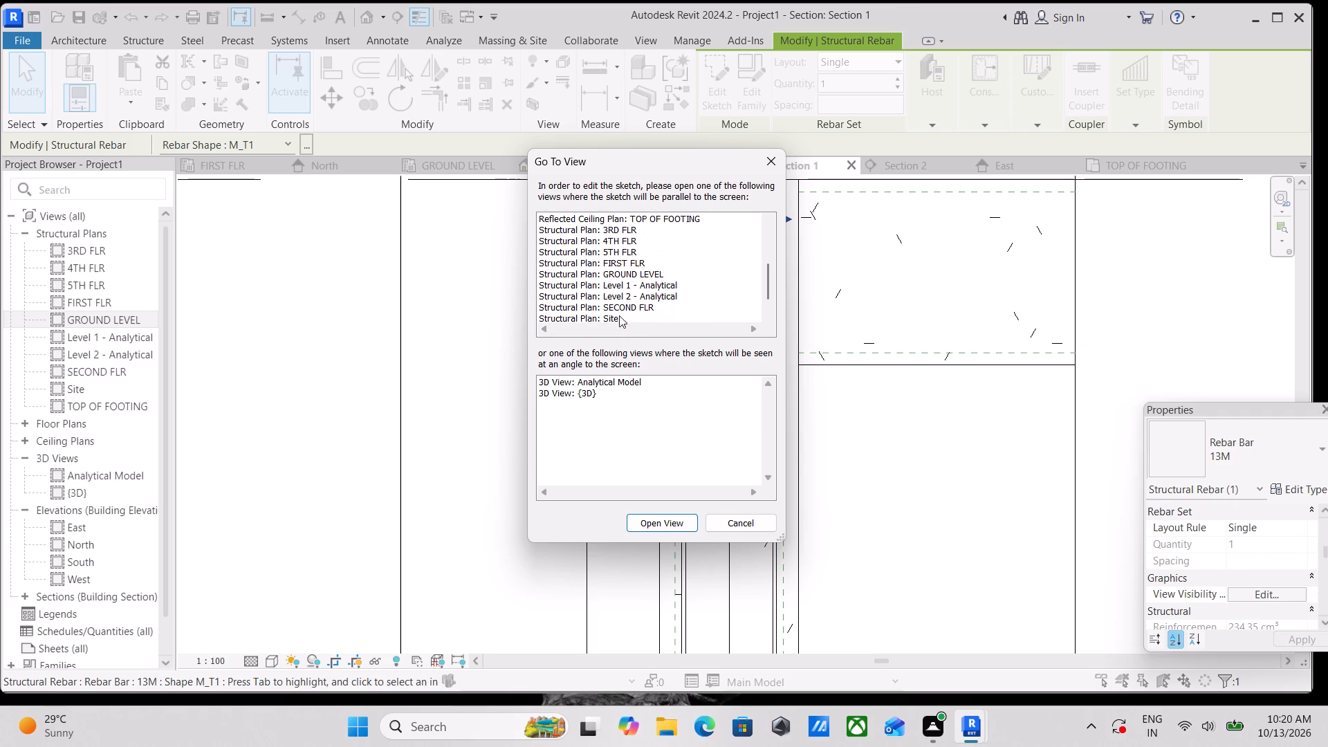
pyautogui.click(645, 273)
pyautogui.click(665, 516)
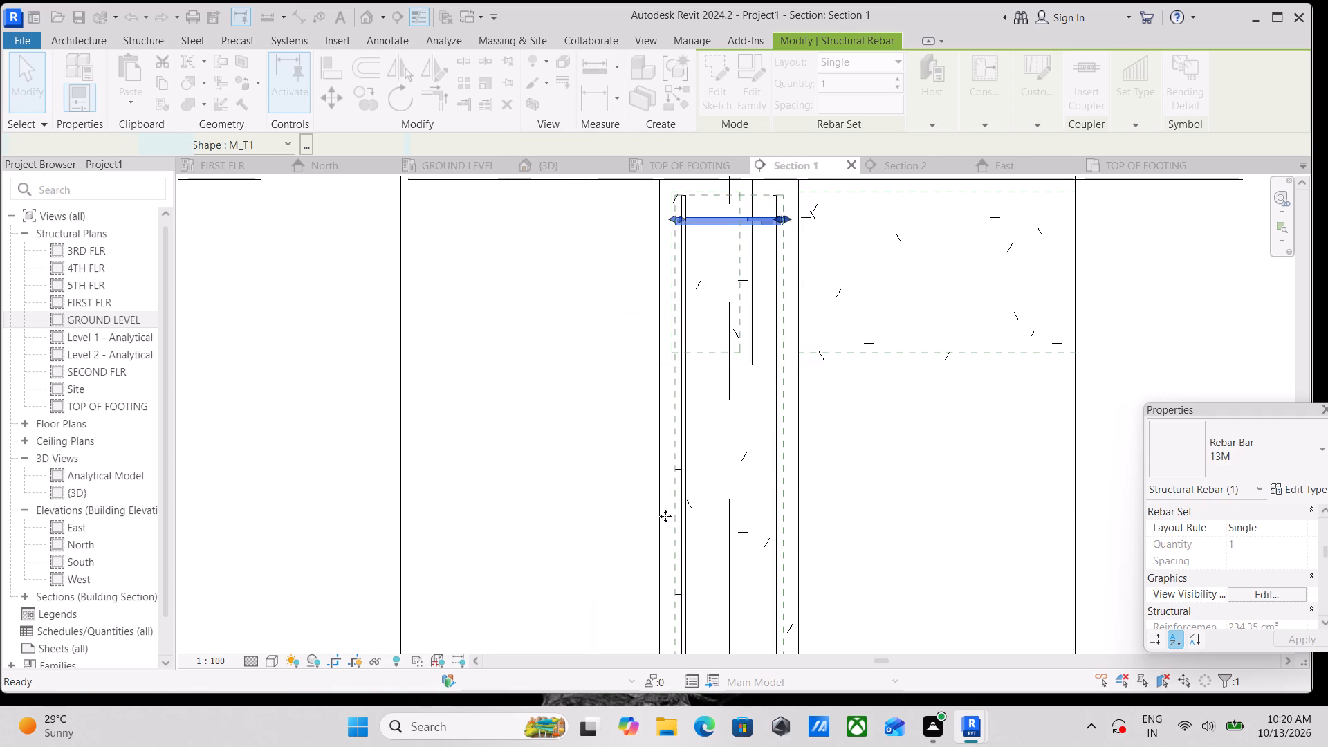
pyautogui.scroll(8, 604, 443)
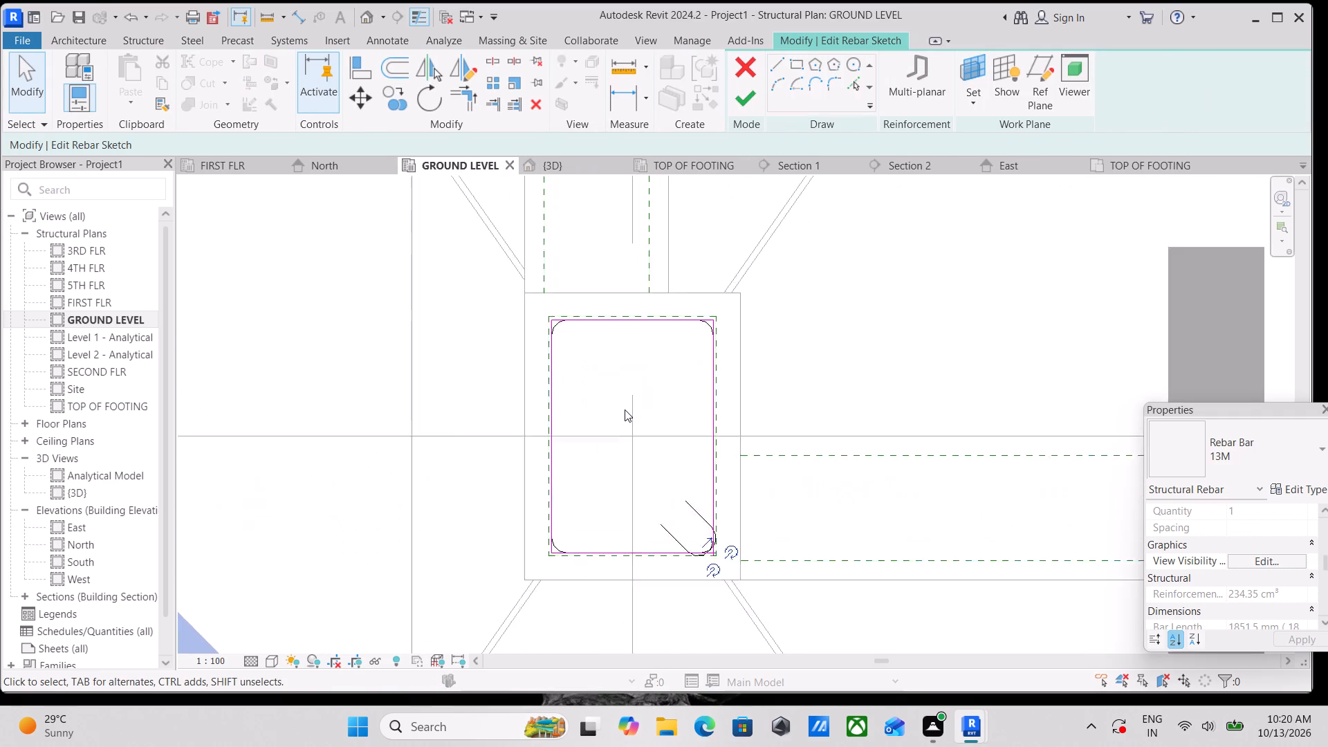
pyautogui.scroll(4, 625, 409)
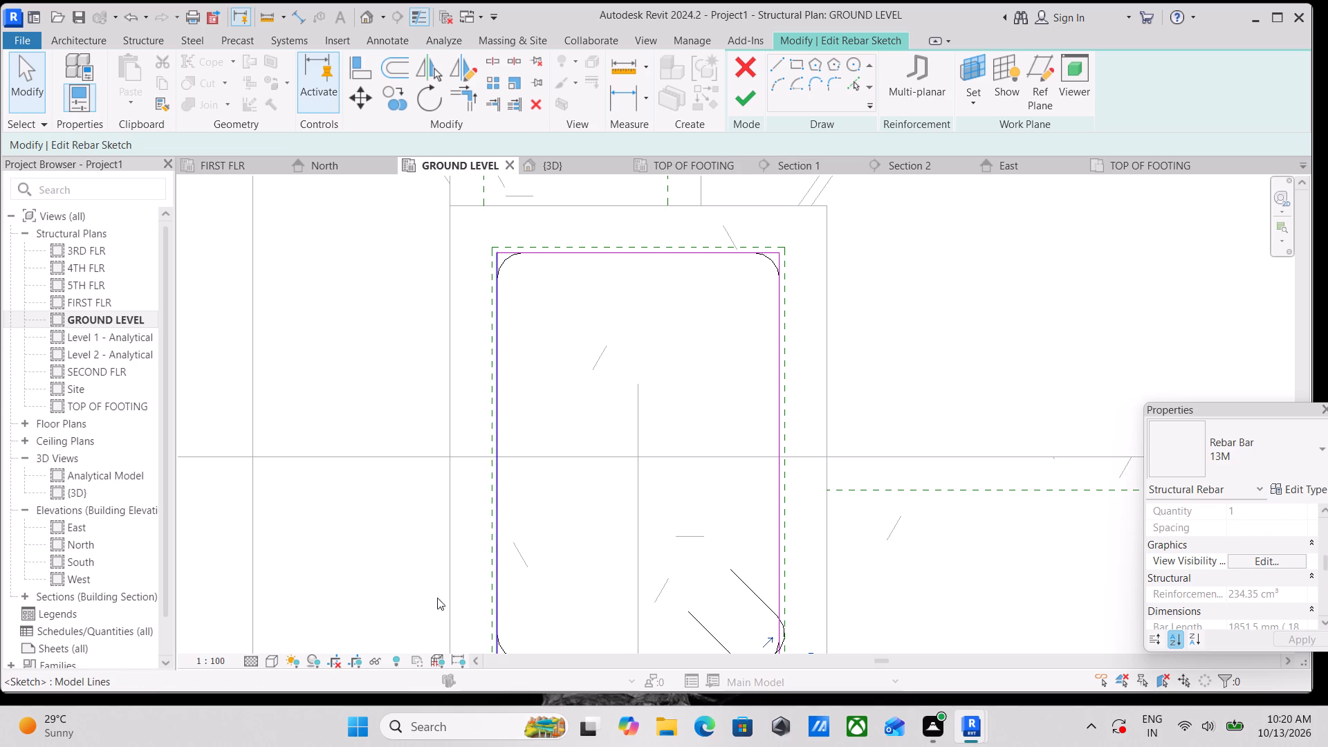
pyautogui.click(268, 663)
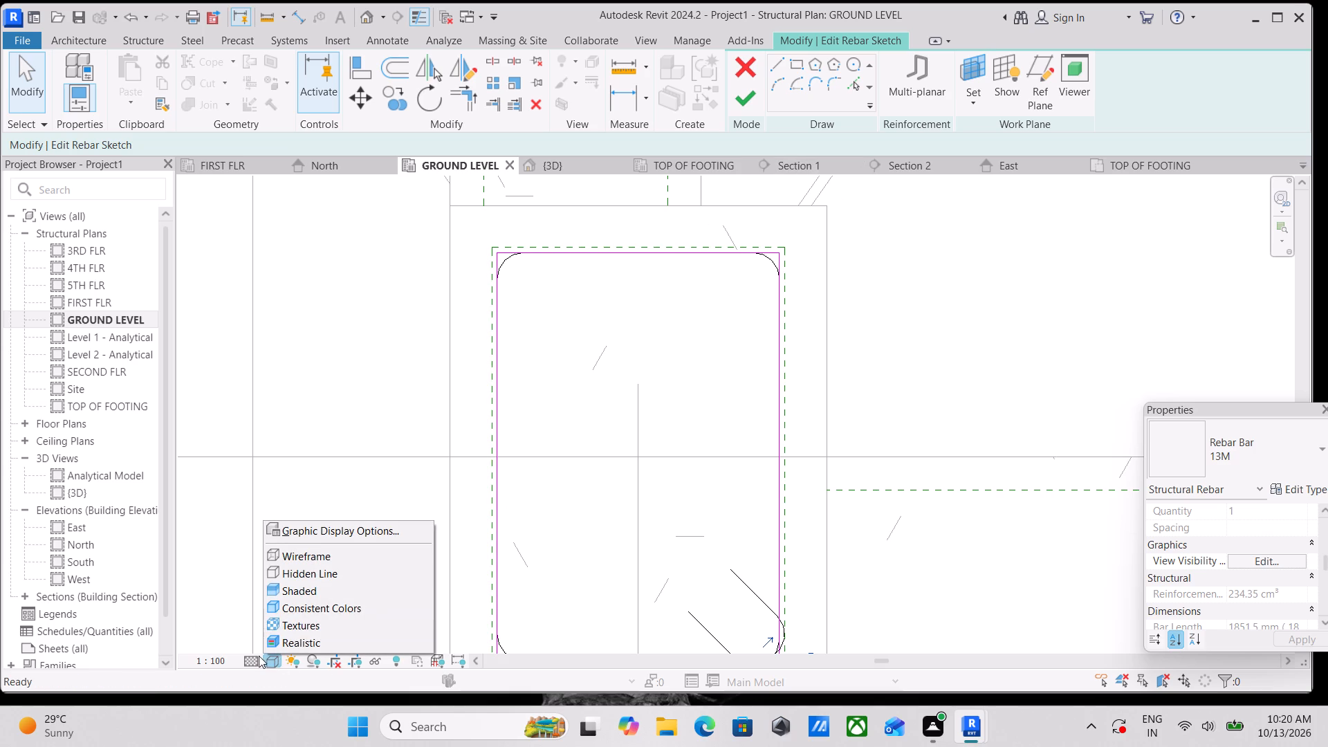
pyautogui.click(254, 658)
pyautogui.click(270, 640)
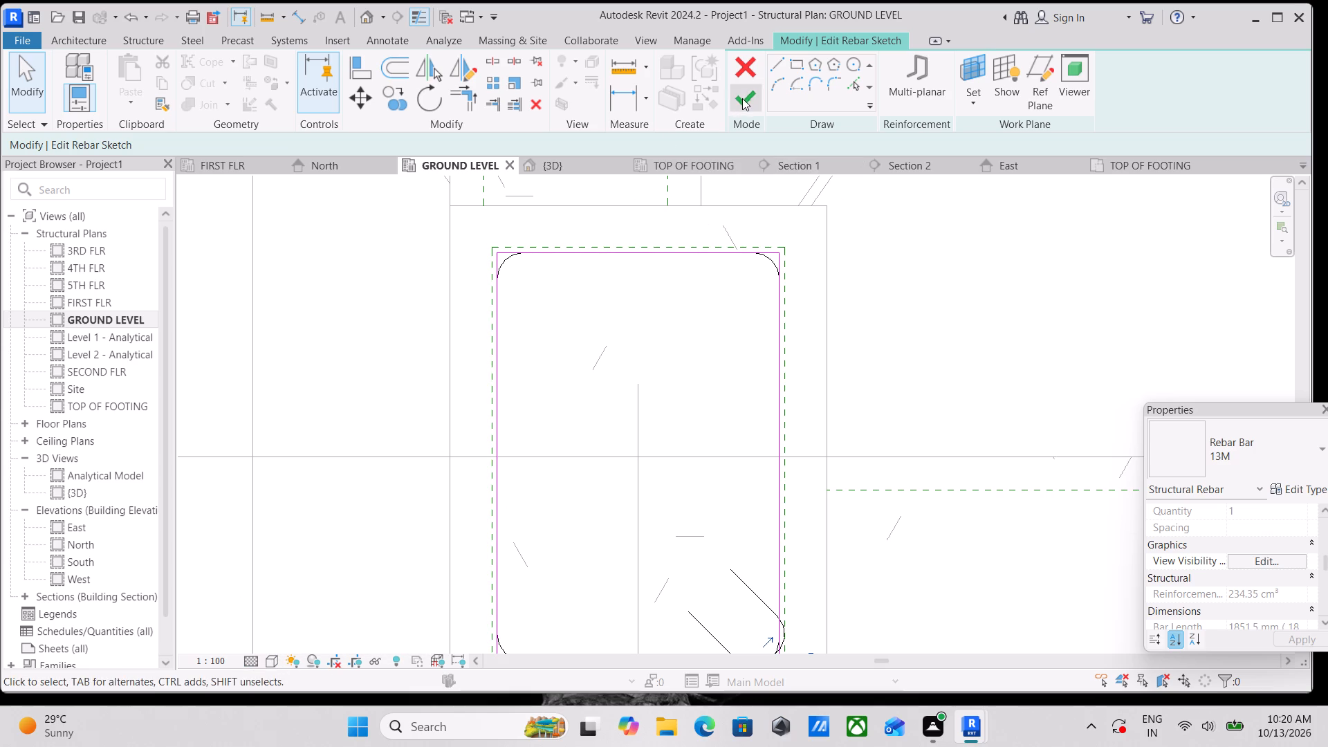
pyautogui.click(742, 98)
pyautogui.scroll(-1, 721, 291)
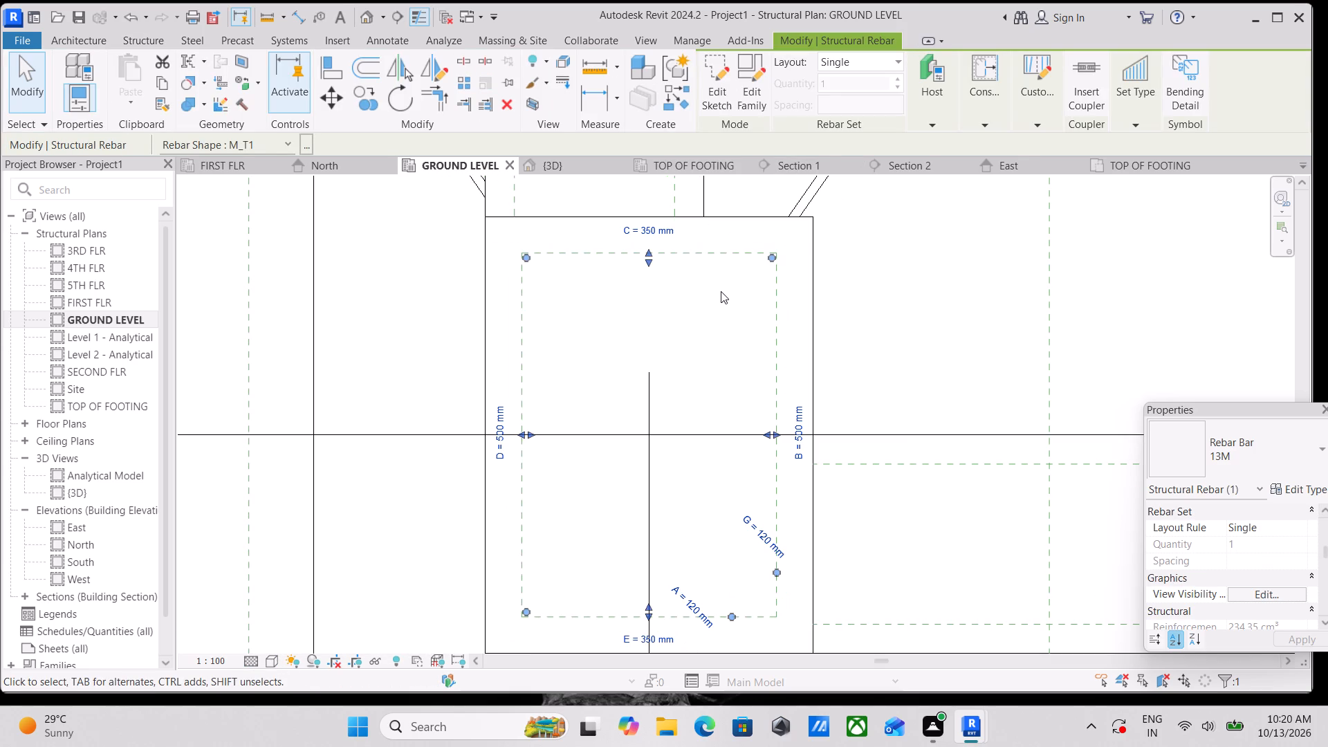
# Check the M_T1 tie's view visibility states from the GROUND LEVEL plan.
pyautogui.click(1260, 589)
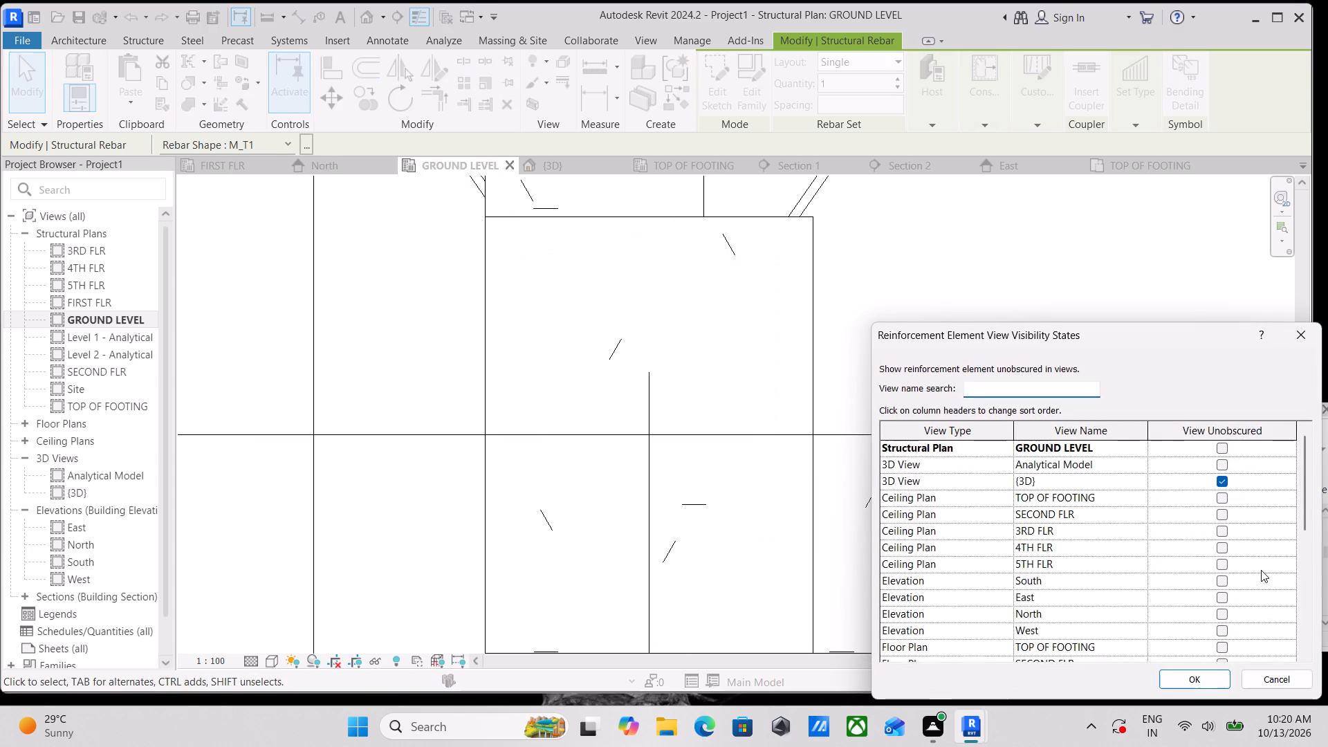
pyautogui.click(1199, 670)
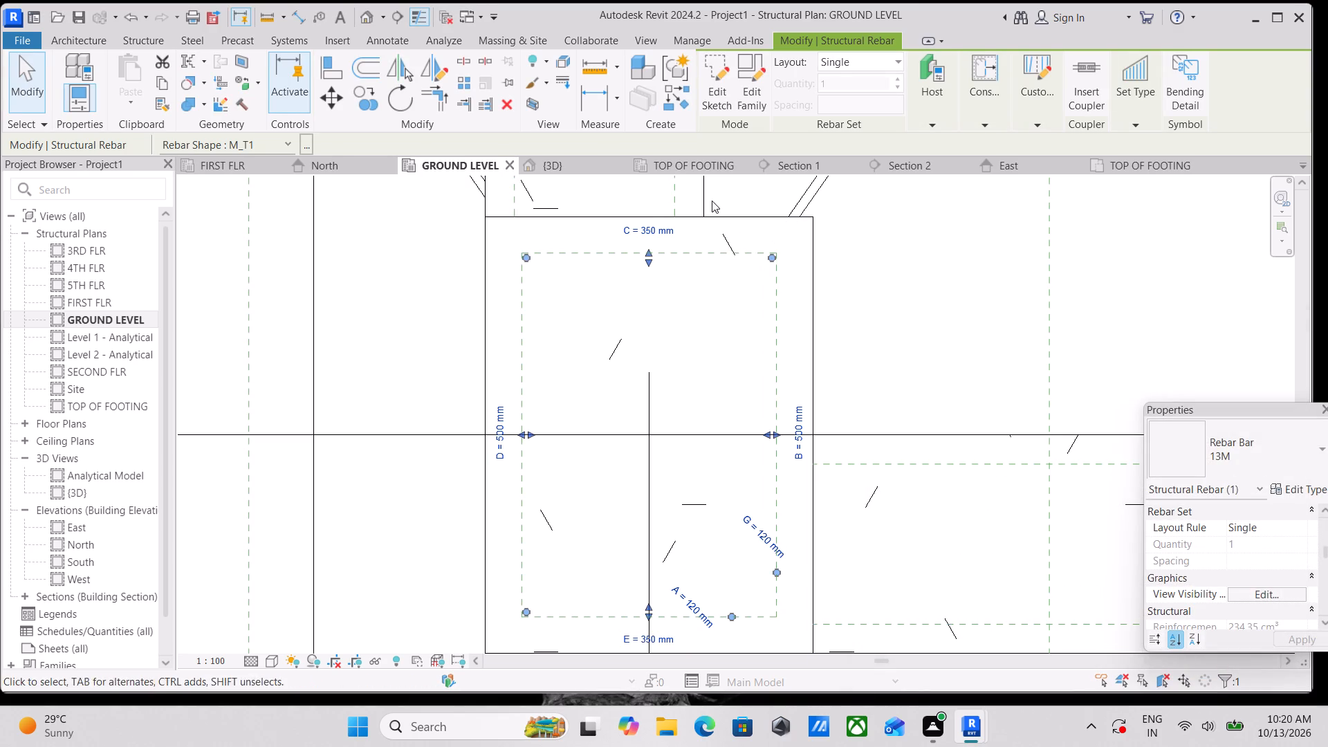
# Examine the M_T1 tie in Section 1 against the column bars and cover, and look through its dimensions.
pyautogui.click(706, 165)
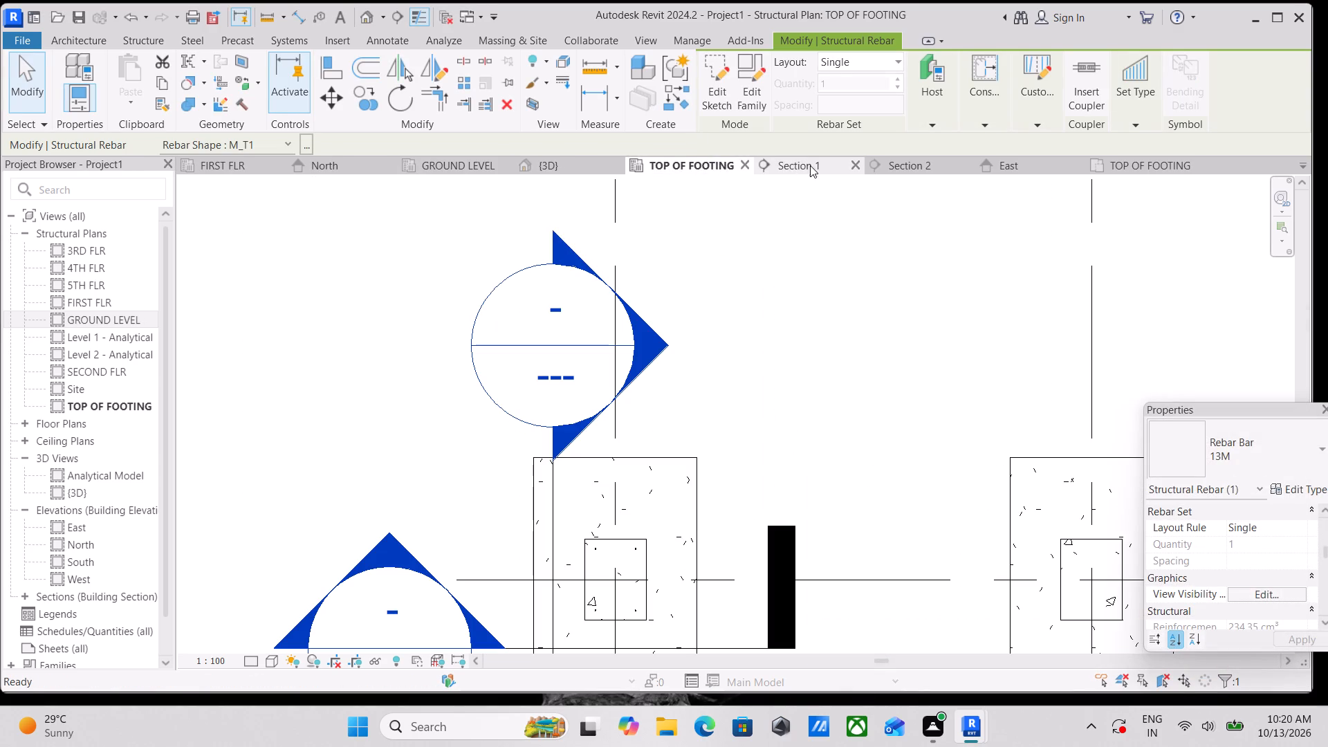
pyautogui.click(817, 163)
pyautogui.scroll(2, 733, 214)
pyautogui.scroll(3, 758, 268)
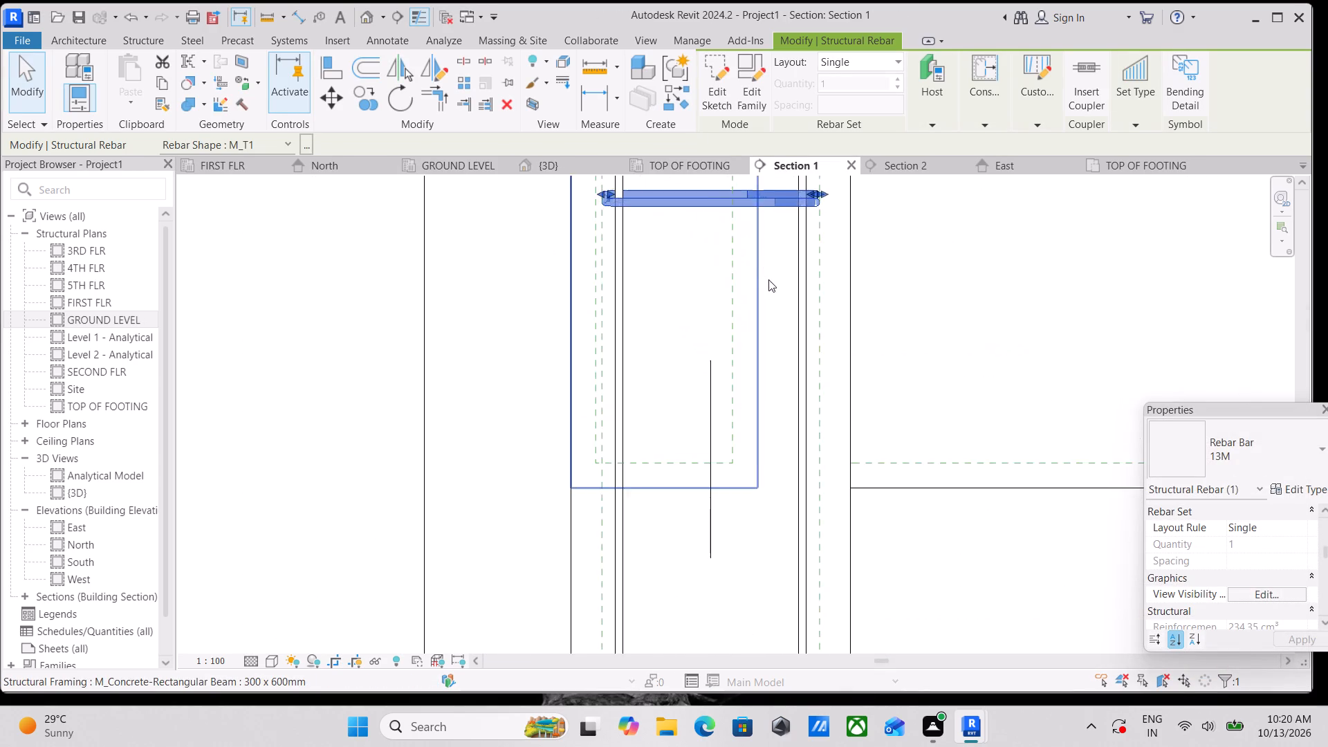
pyautogui.scroll(-4, 803, 285)
pyautogui.moveTo(772, 304); pyautogui.dragTo(757, 377, button='middle')
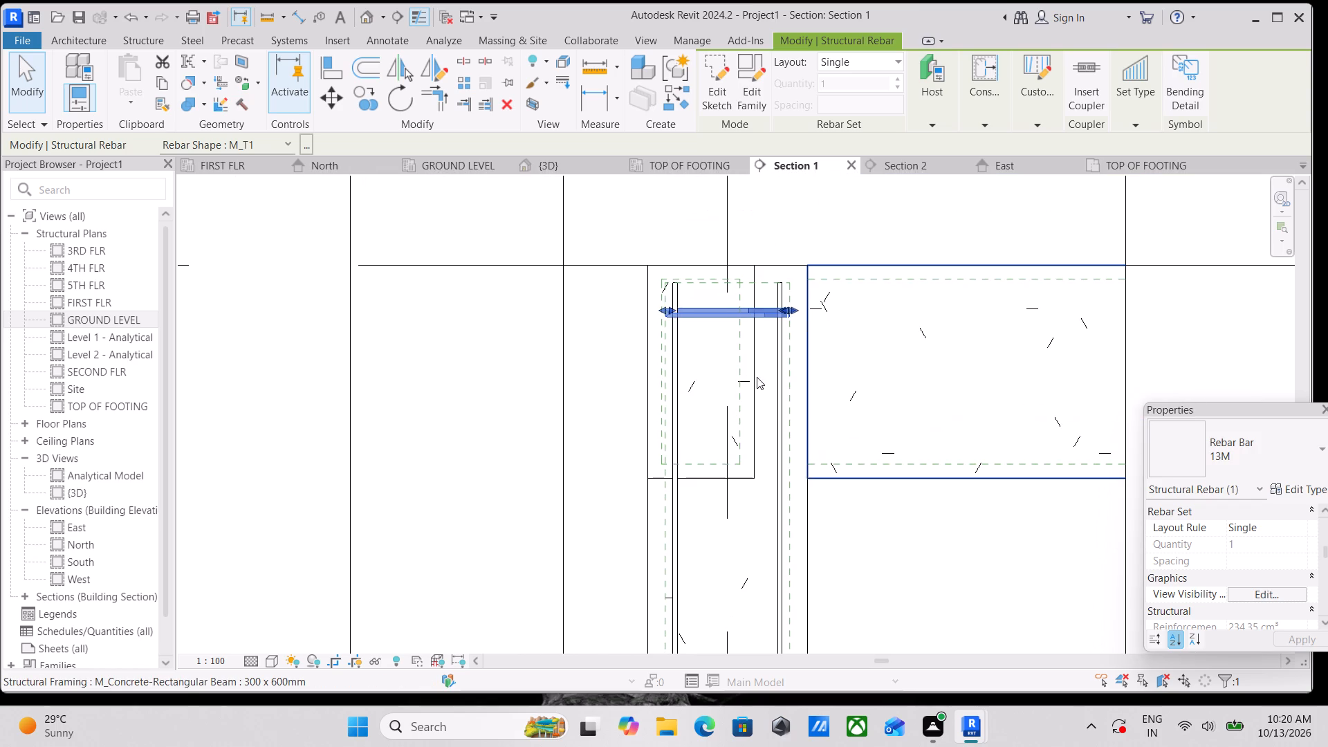
pyautogui.scroll(-1, 821, 370)
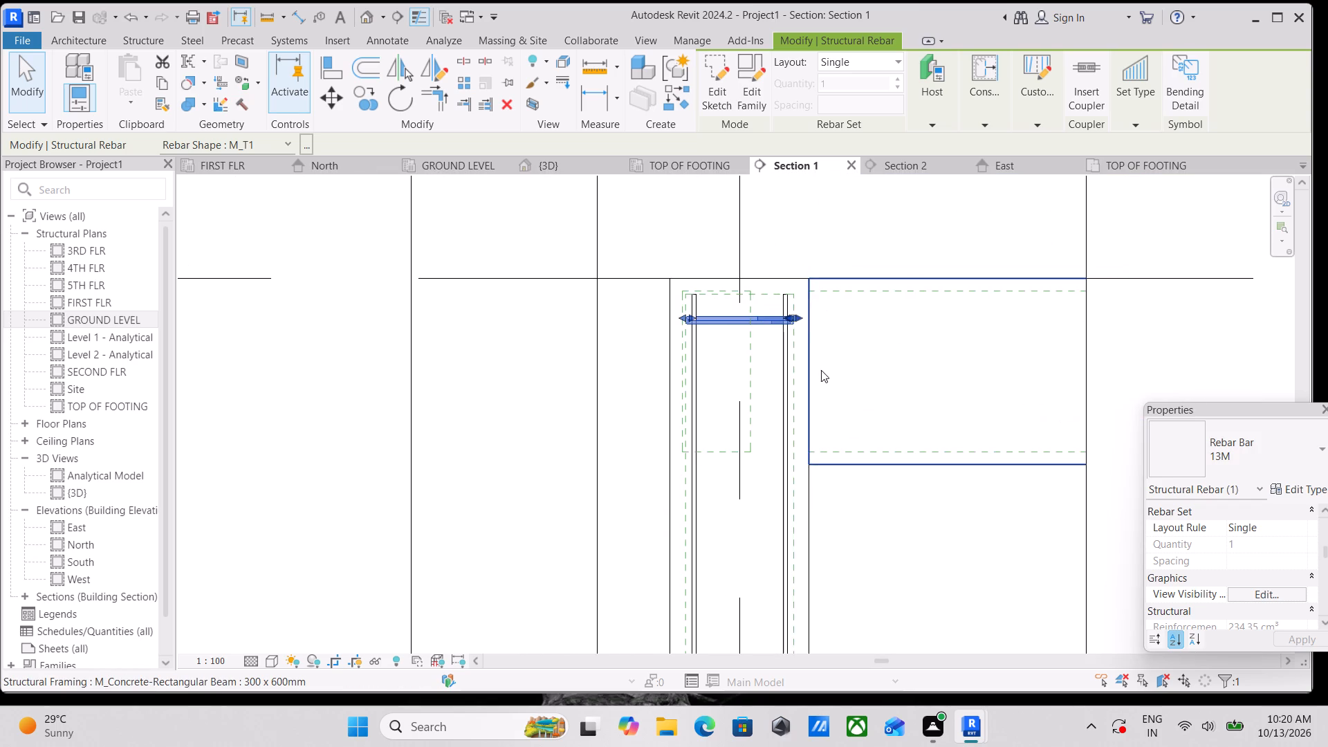
pyautogui.scroll(2, 777, 322)
pyautogui.scroll(-2, 1205, 551)
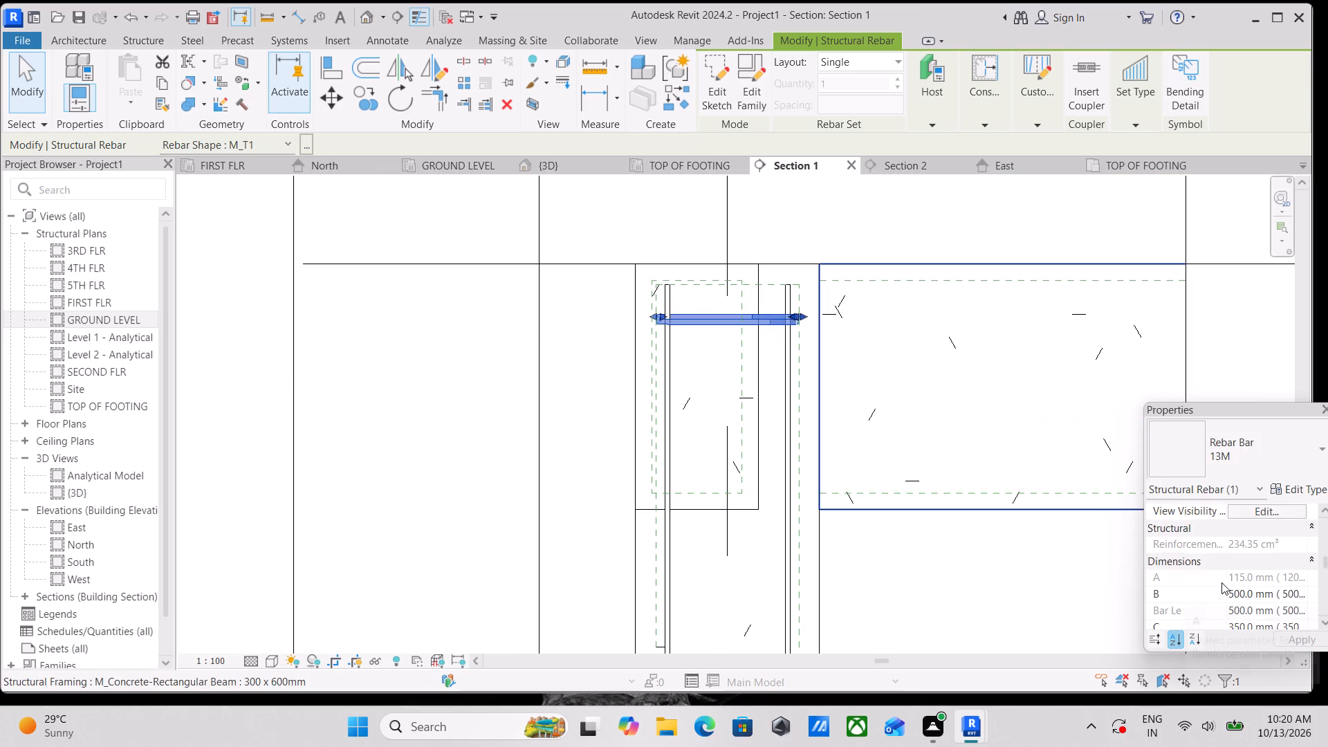
pyautogui.scroll(-5, 1221, 582)
pyautogui.scroll(8, 1240, 571)
pyautogui.scroll(-3, 787, 369)
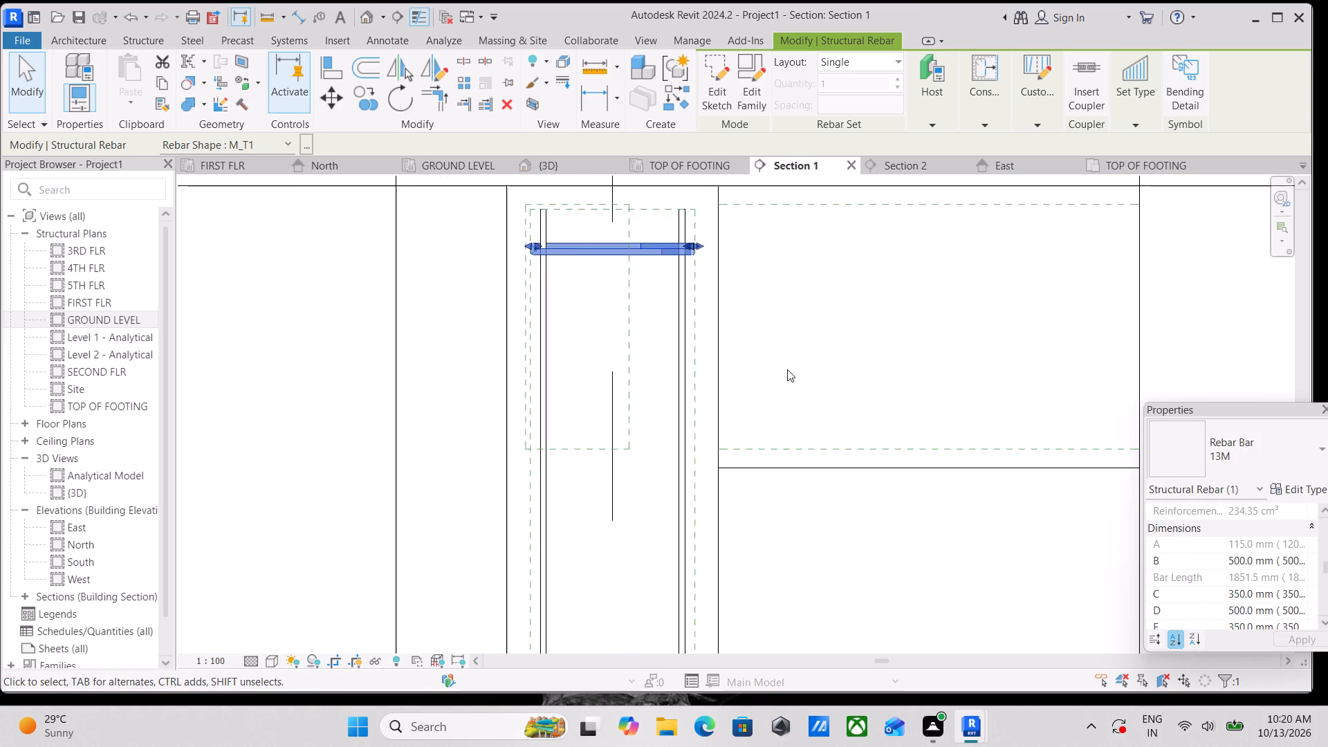
pyautogui.scroll(-4, 787, 369)
pyautogui.moveTo(787, 369); pyautogui.dragTo(779, 464, button='middle')
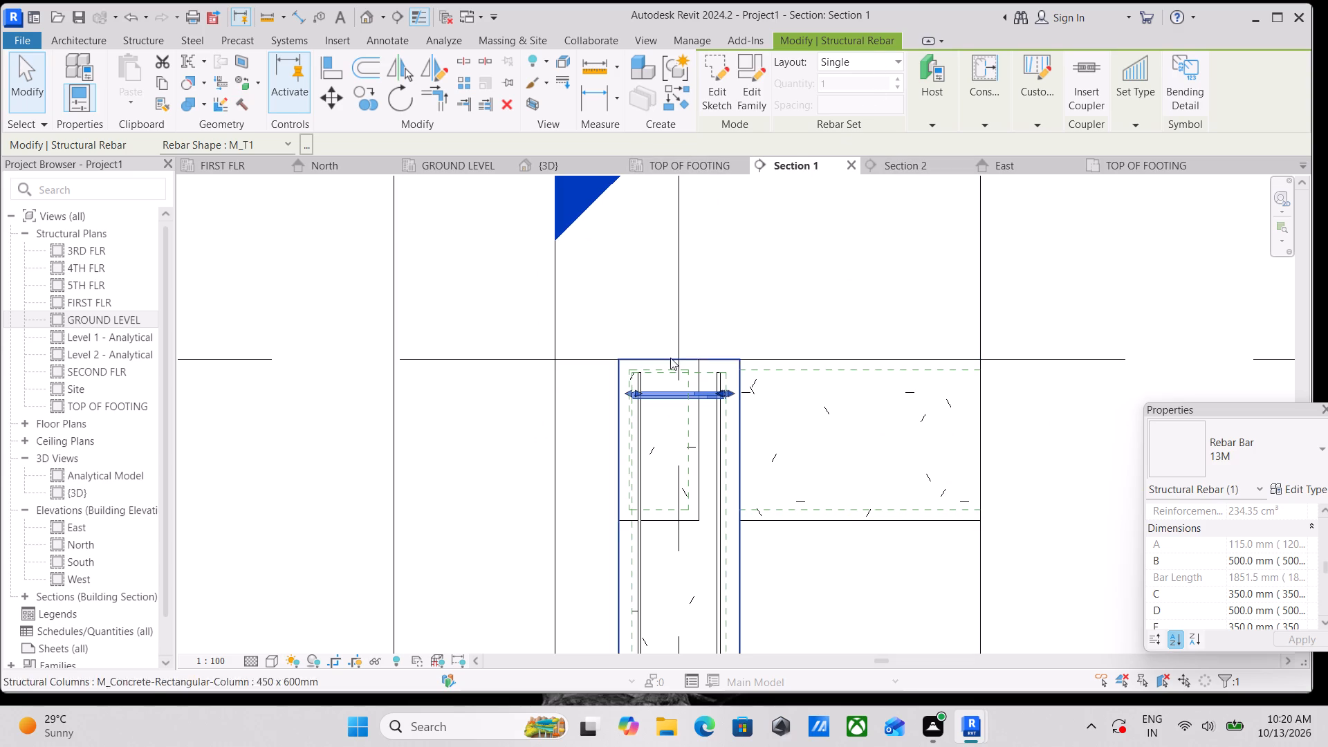
pyautogui.scroll(1, 705, 435)
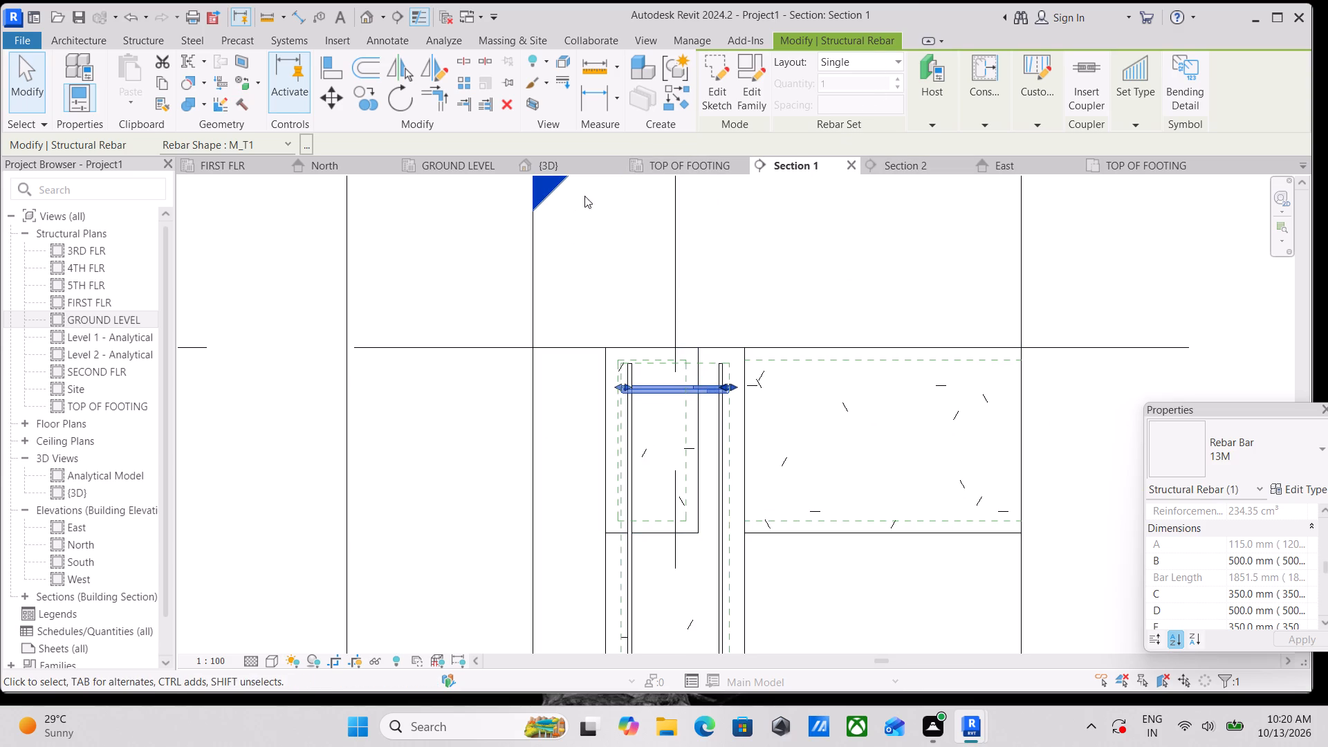
# Inspect from the top in the {3D} view how the M_17A corner bars sit inside the M_T1 tie.
pyautogui.click(555, 164)
pyautogui.scroll(2, 717, 367)
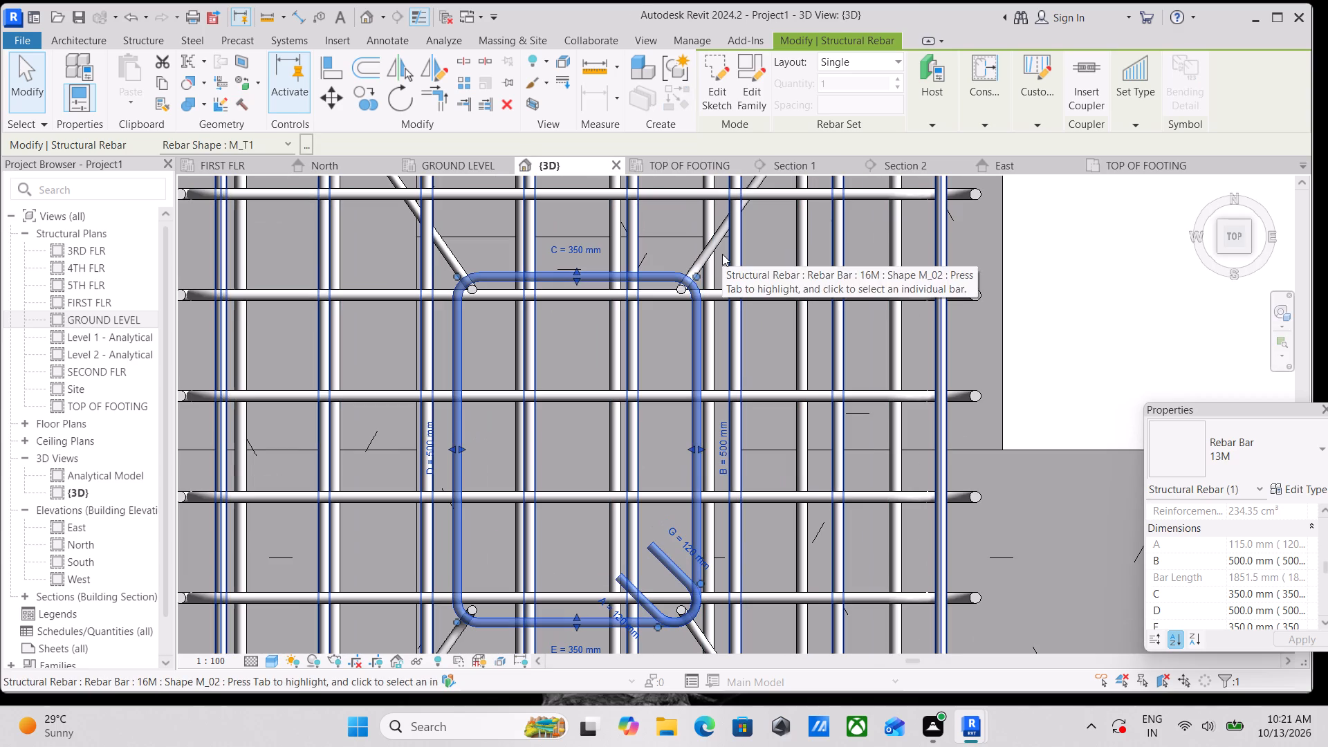
pyautogui.click(696, 255)
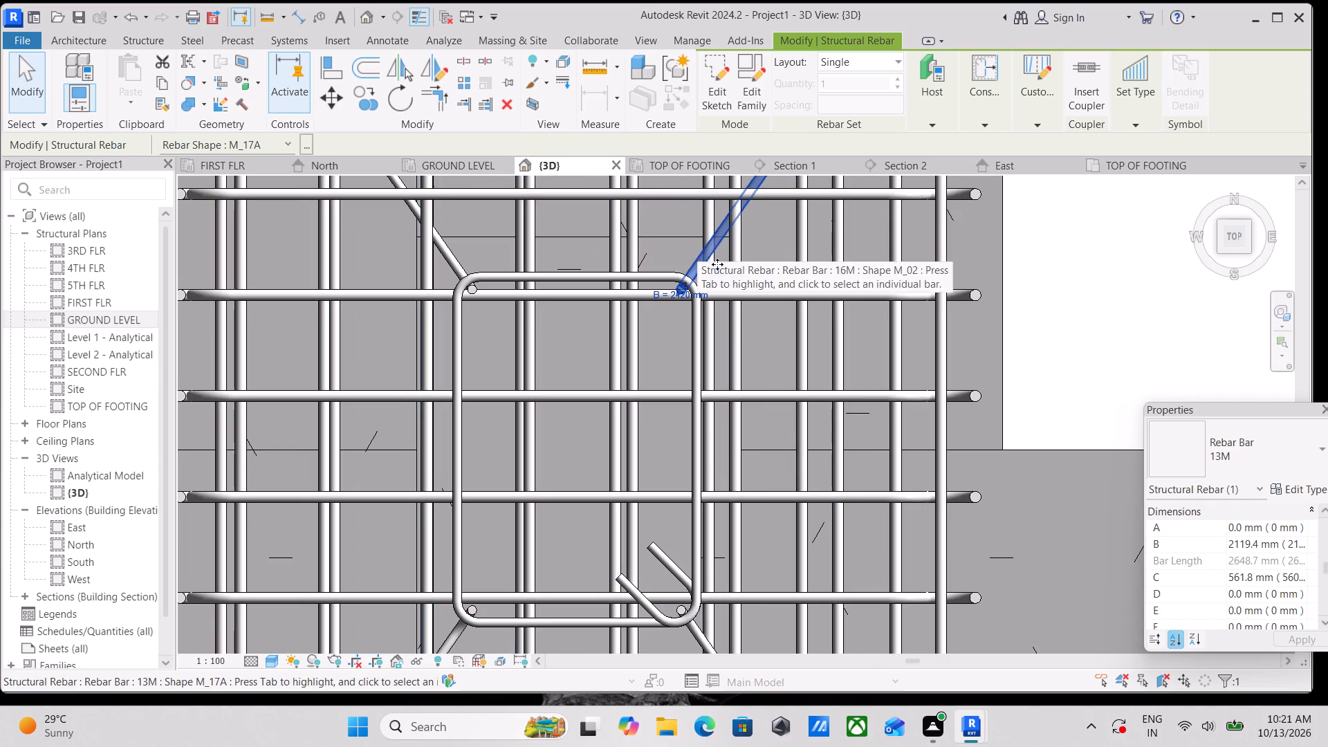
pyautogui.press('Escape')
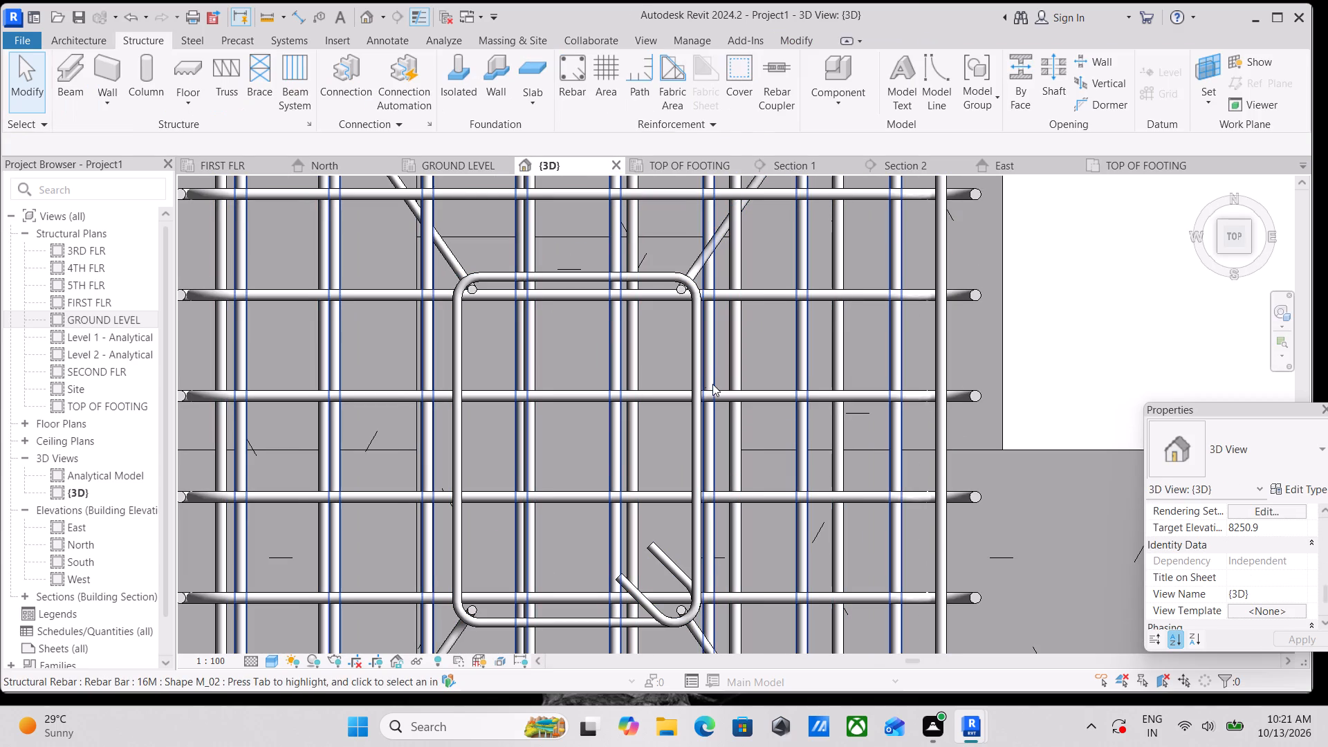
pyautogui.moveTo(699, 450); pyautogui.dragTo(748, 305, button='middle')
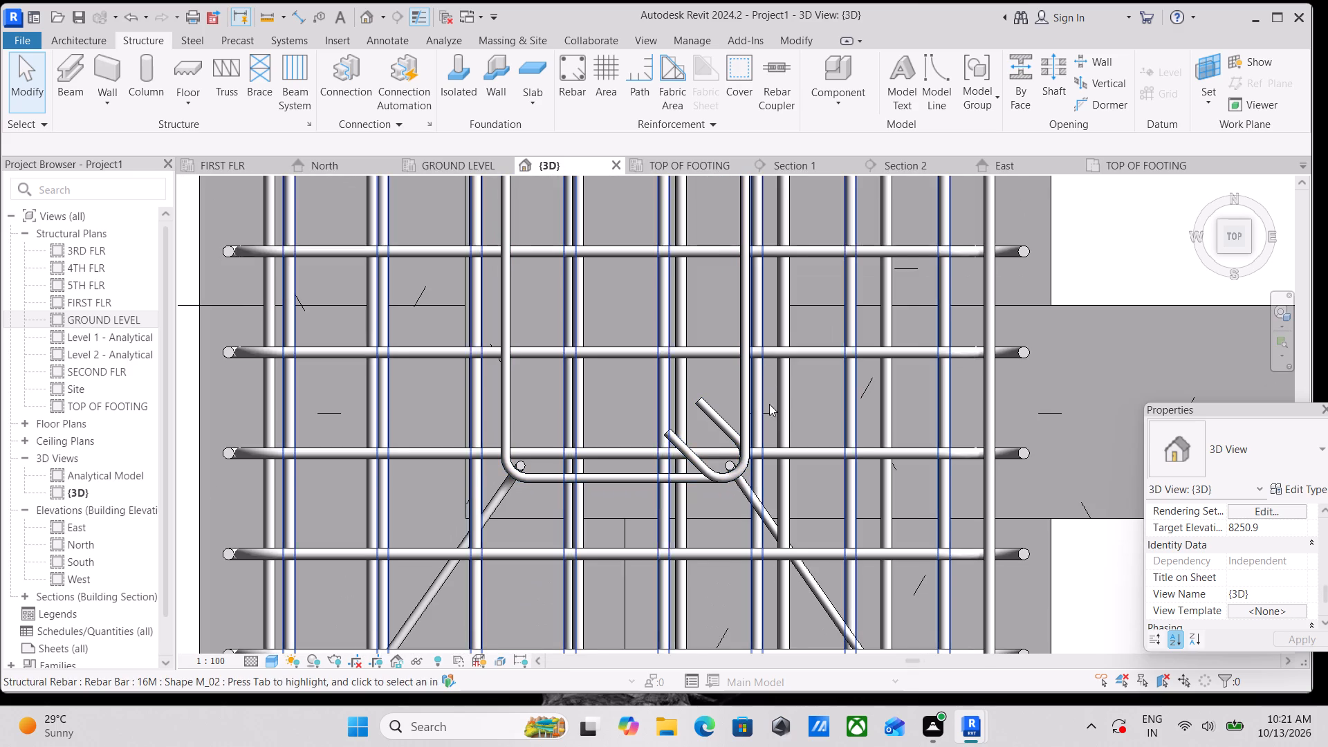
pyautogui.click(766, 512)
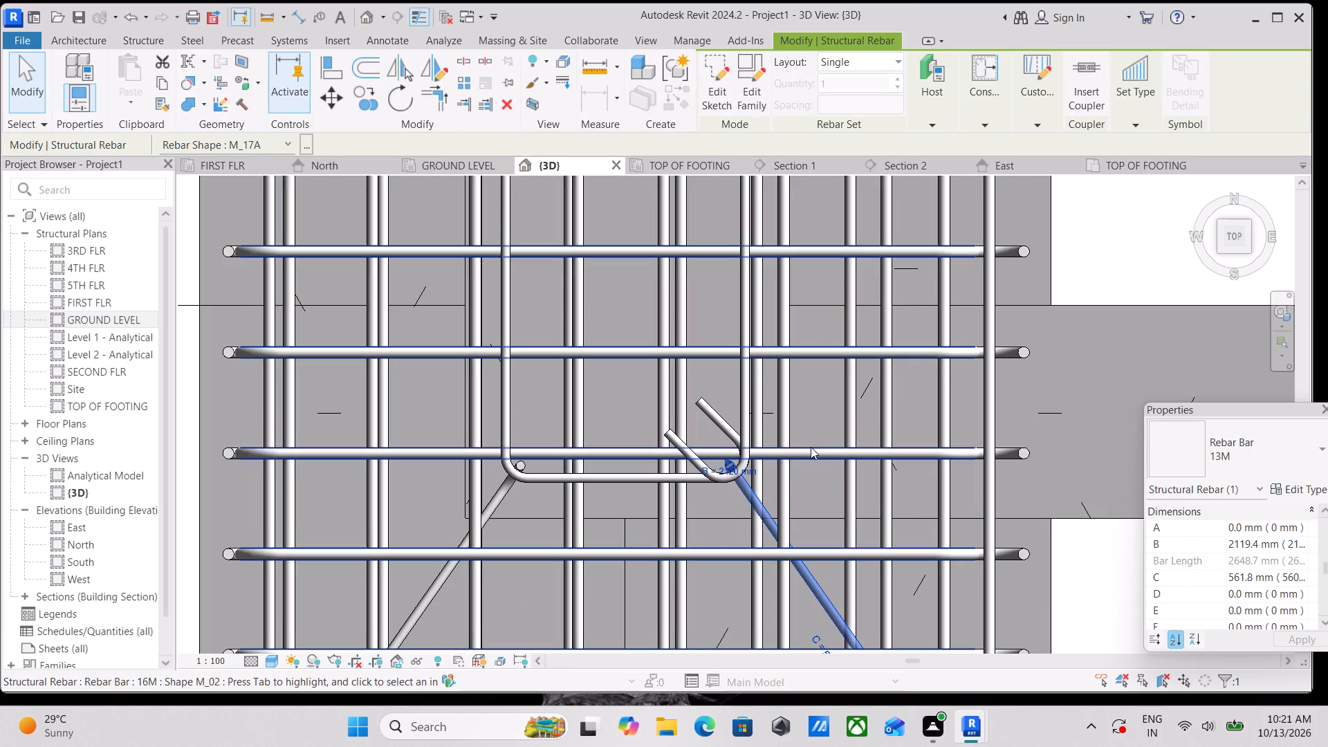
pyautogui.moveTo(660, 382); pyautogui.dragTo(658, 464, button='middle')
pyautogui.moveTo(818, 546); pyautogui.dragTo(818, 545, button='middle')
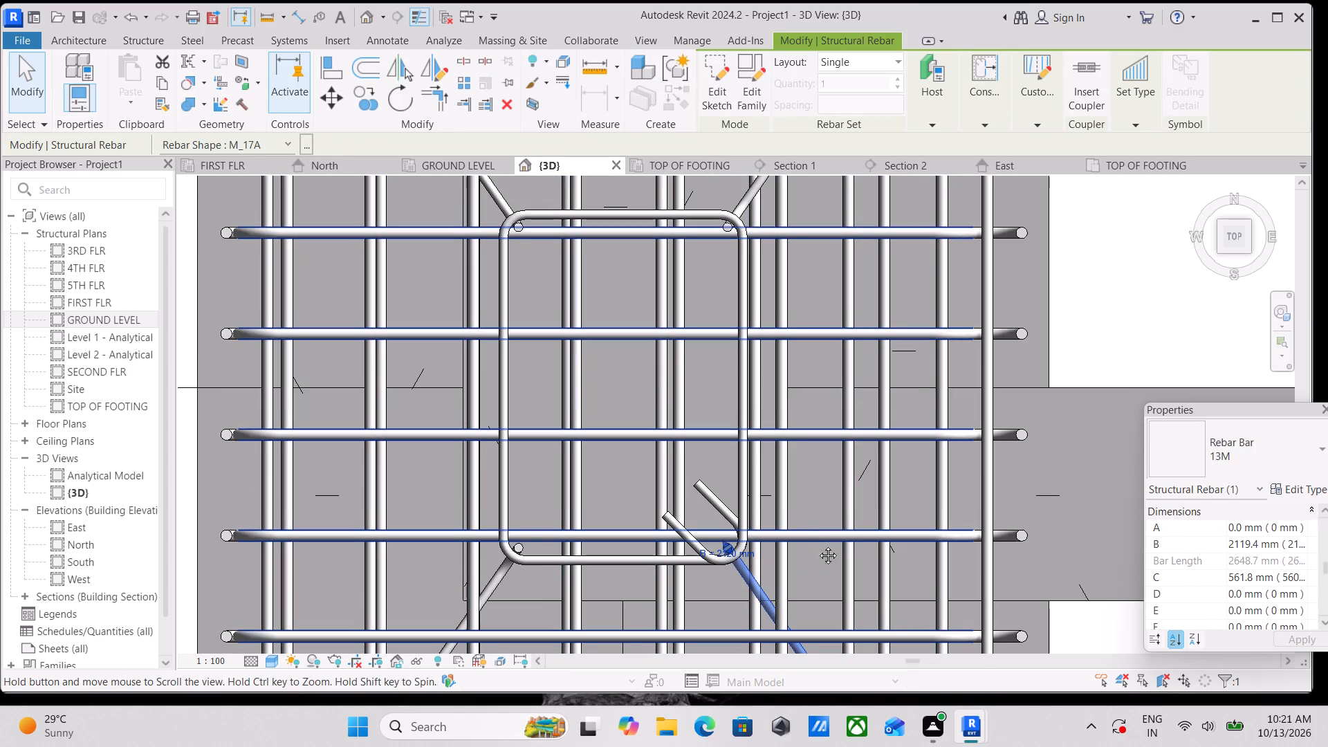
pyautogui.moveTo(818, 545); pyautogui.dragTo(789, 409, button='middle')
pyautogui.moveTo(760, 400); pyautogui.dragTo(712, 468, button='middle')
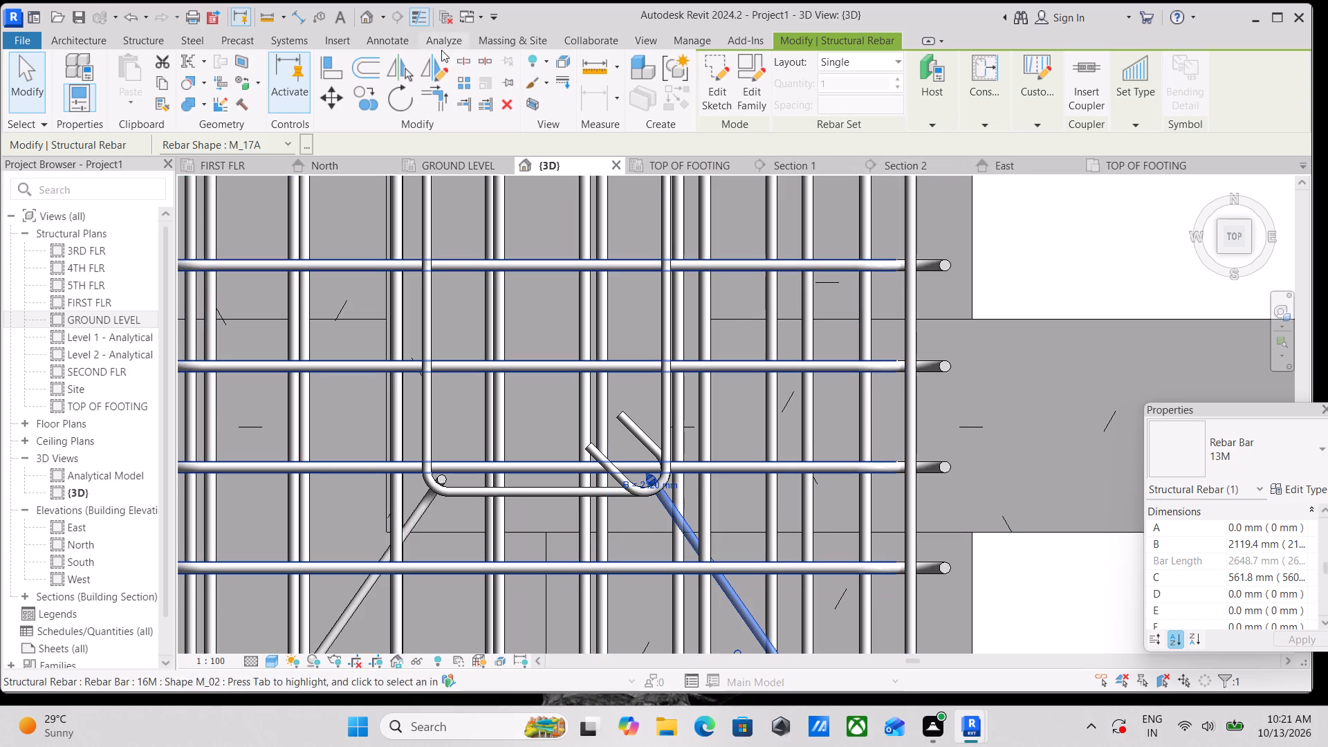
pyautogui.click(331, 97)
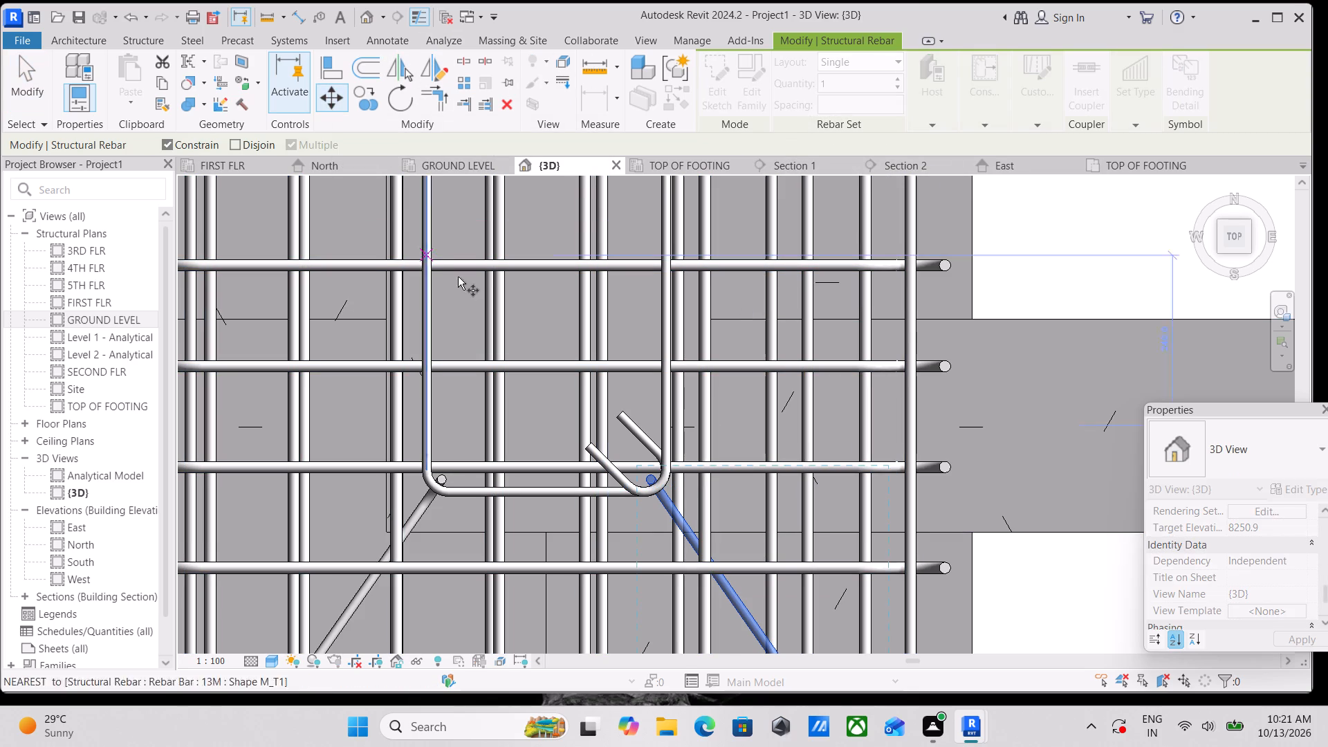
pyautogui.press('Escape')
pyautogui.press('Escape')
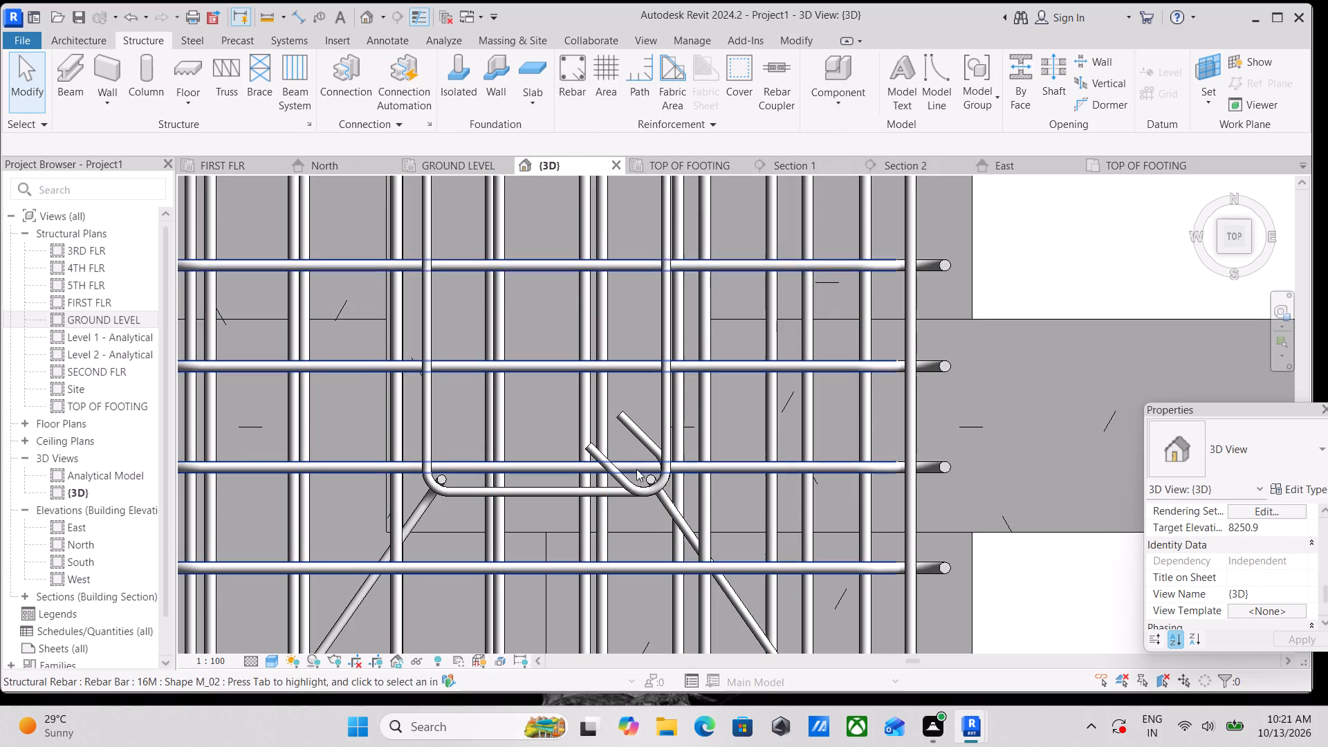
# Rotate a copy of the M_17A corner bar at the tie's hooks 55° counterclockwise about its column-side end.
pyautogui.click(650, 483)
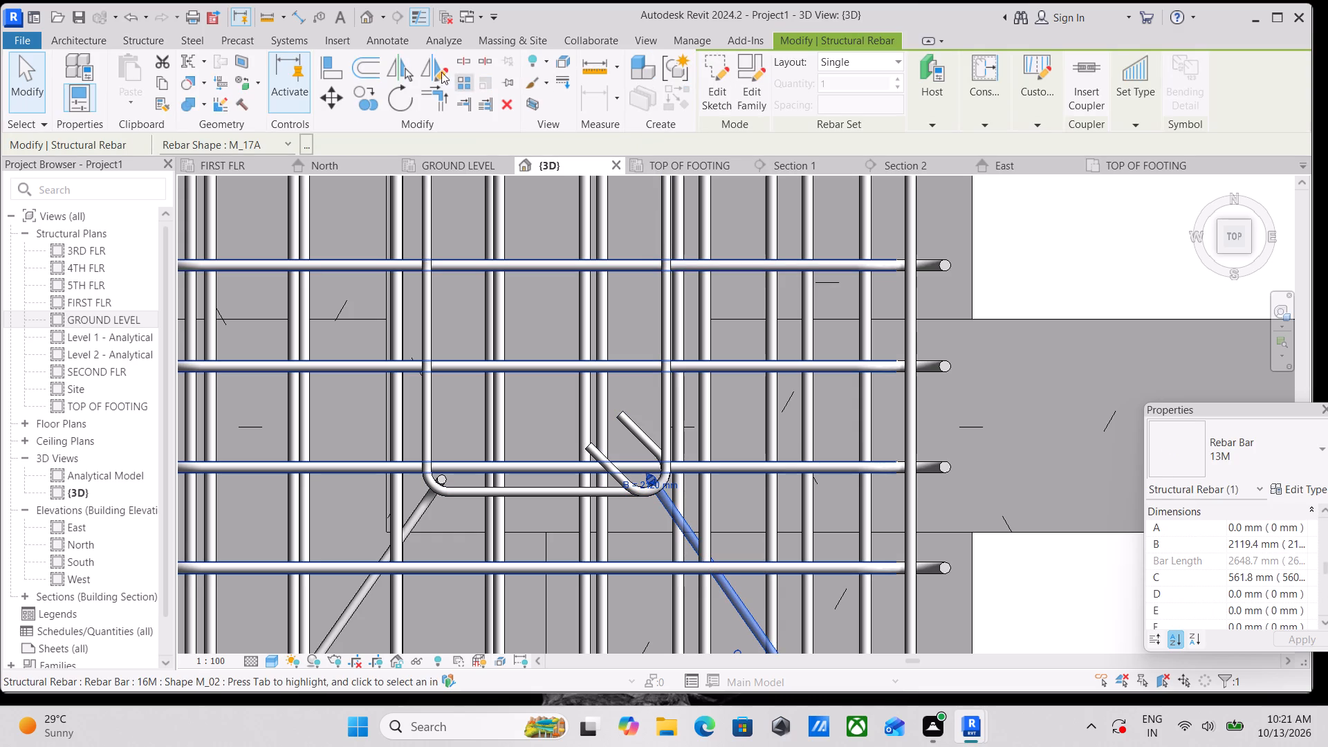
pyautogui.click(405, 100)
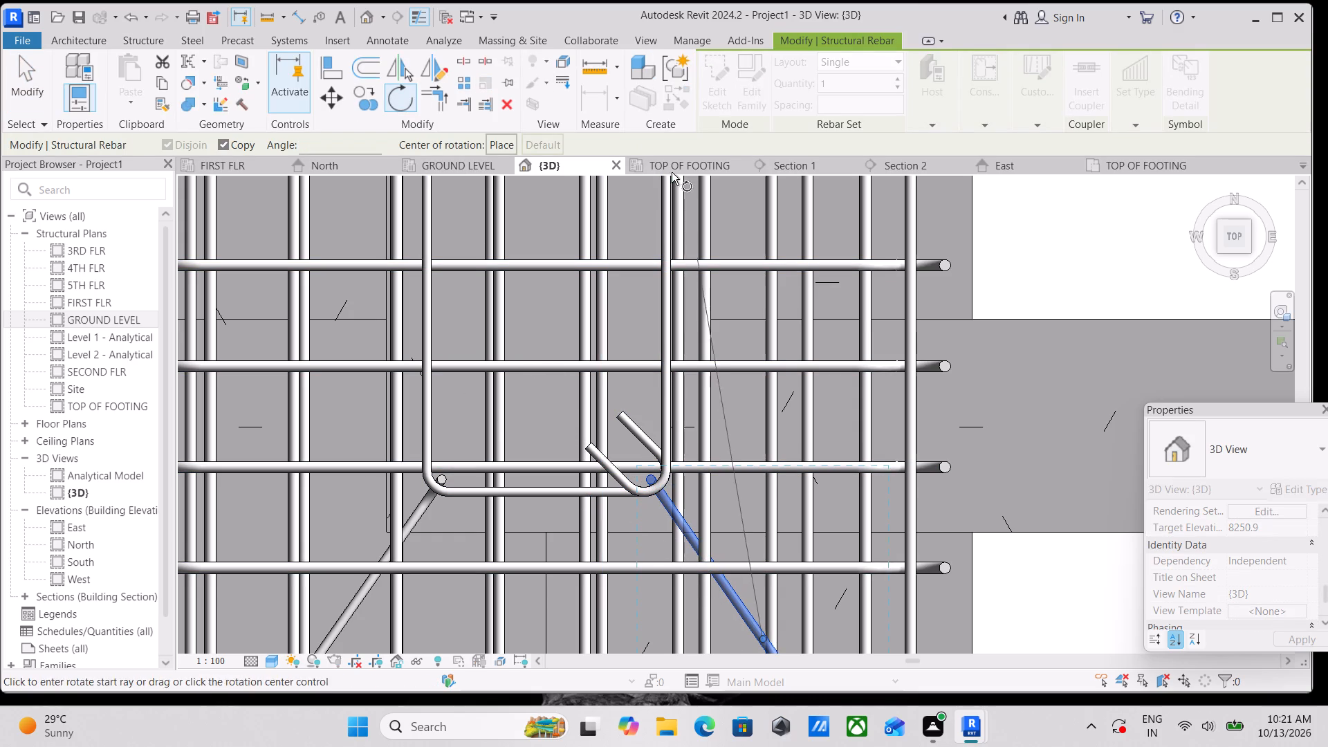
pyautogui.click(497, 144)
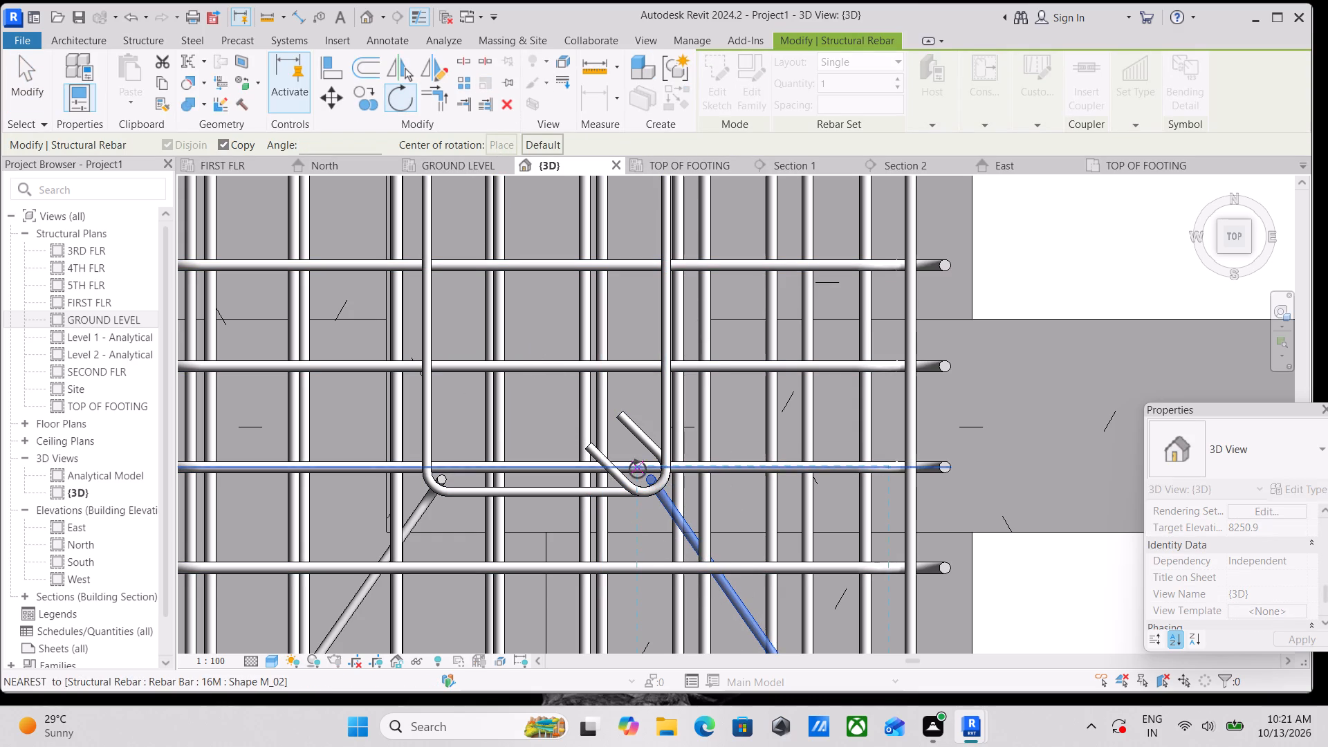
pyautogui.scroll(7, 660, 492)
pyautogui.click(637, 459)
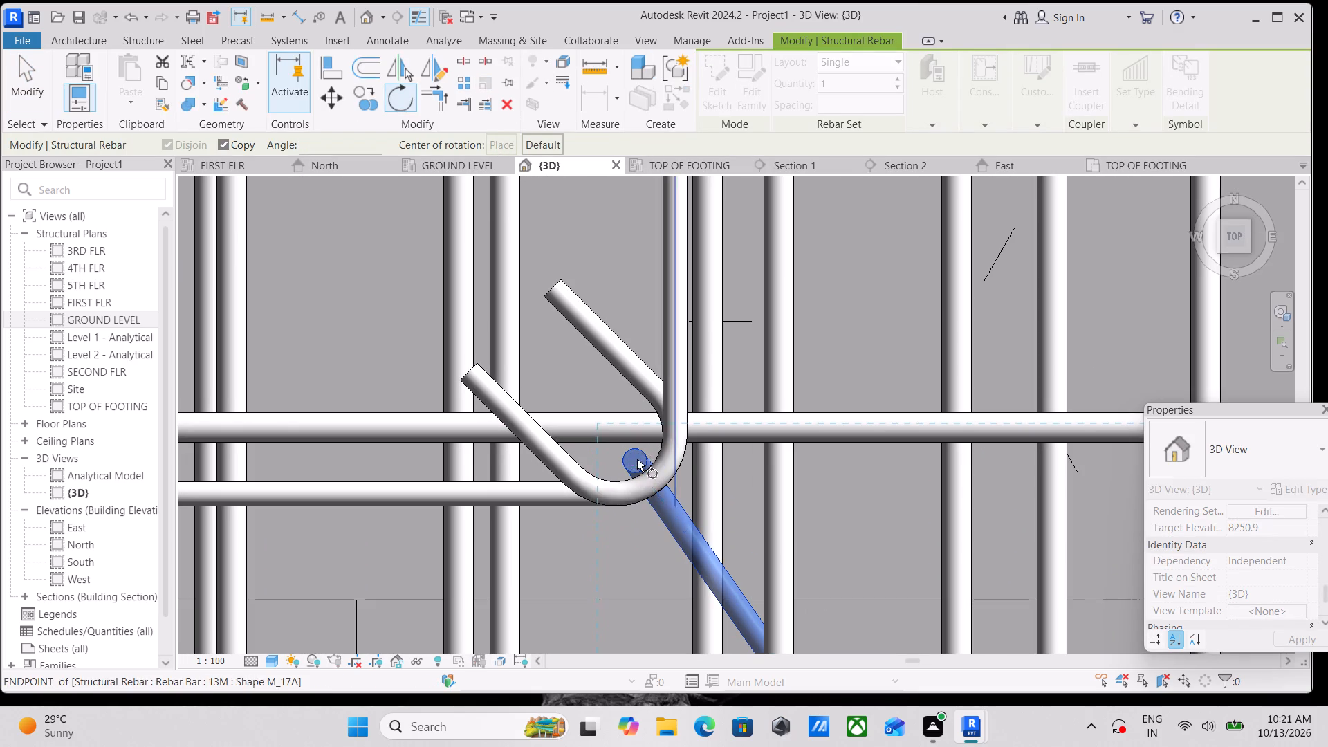
pyautogui.scroll(-1, 693, 540)
pyautogui.moveTo(693, 540); pyautogui.dragTo(596, 409, button='middle')
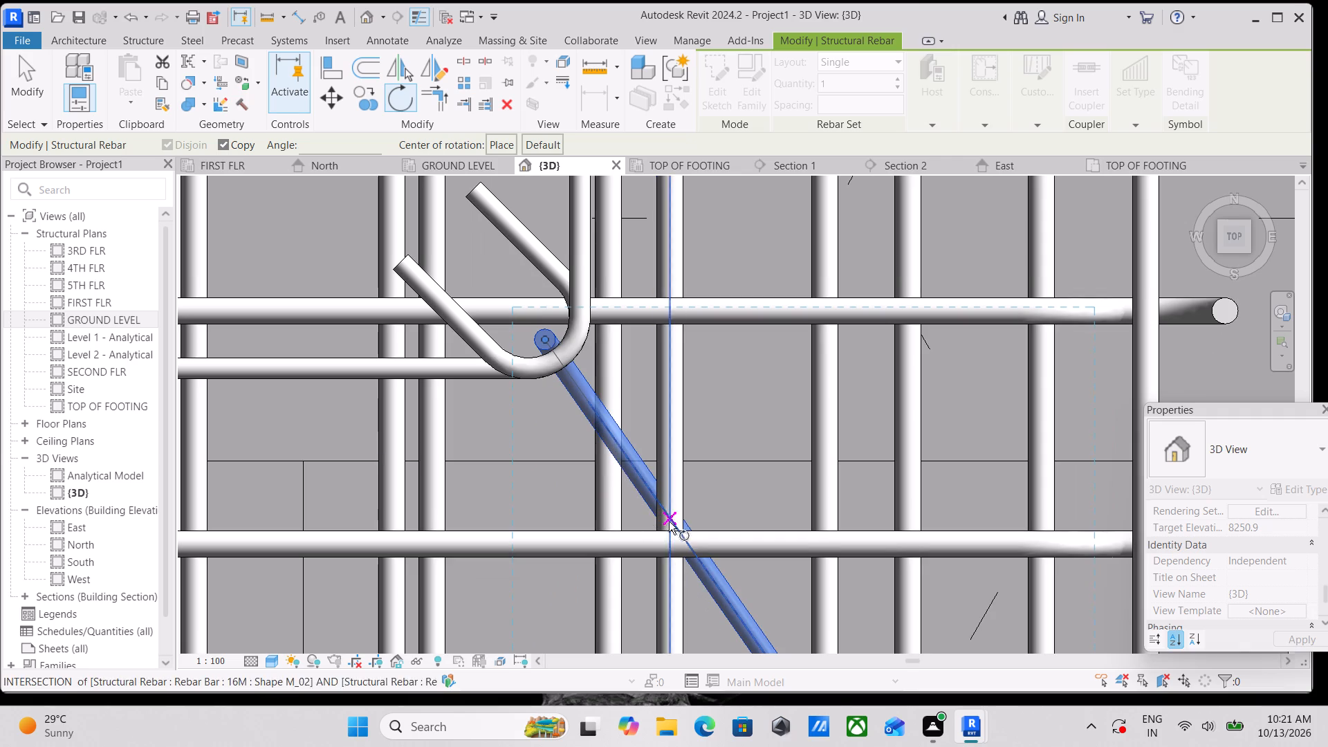
pyautogui.click(721, 592)
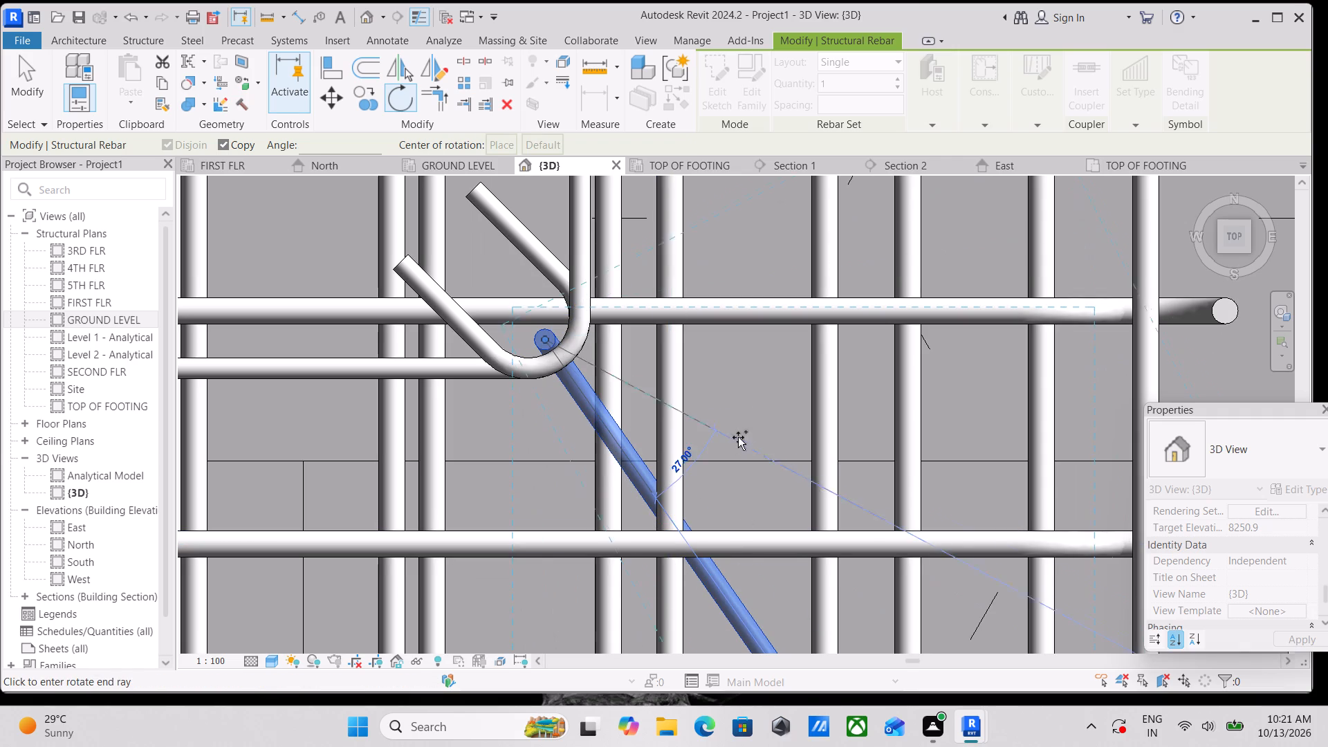
pyautogui.moveTo(778, 338); pyautogui.dragTo(739, 422, button='middle')
pyautogui.scroll(-3, 741, 416)
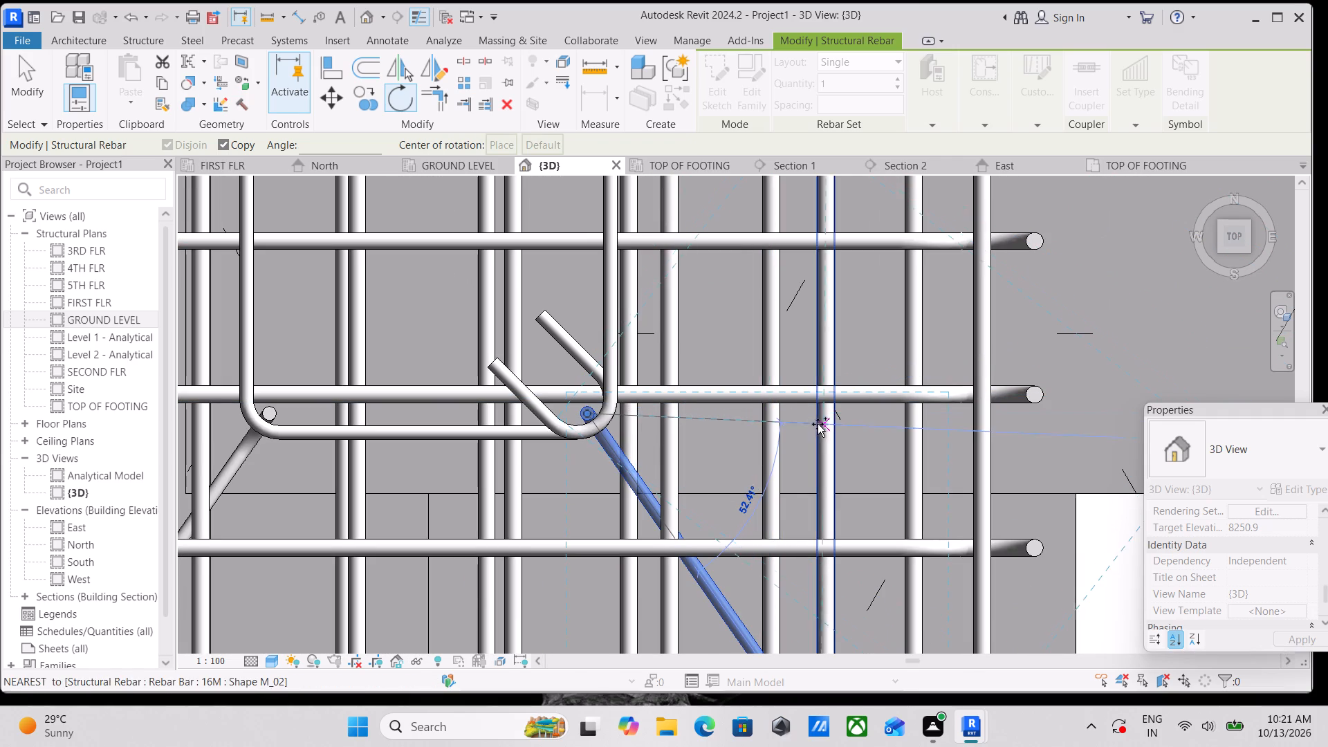
pyautogui.scroll(-2, 861, 423)
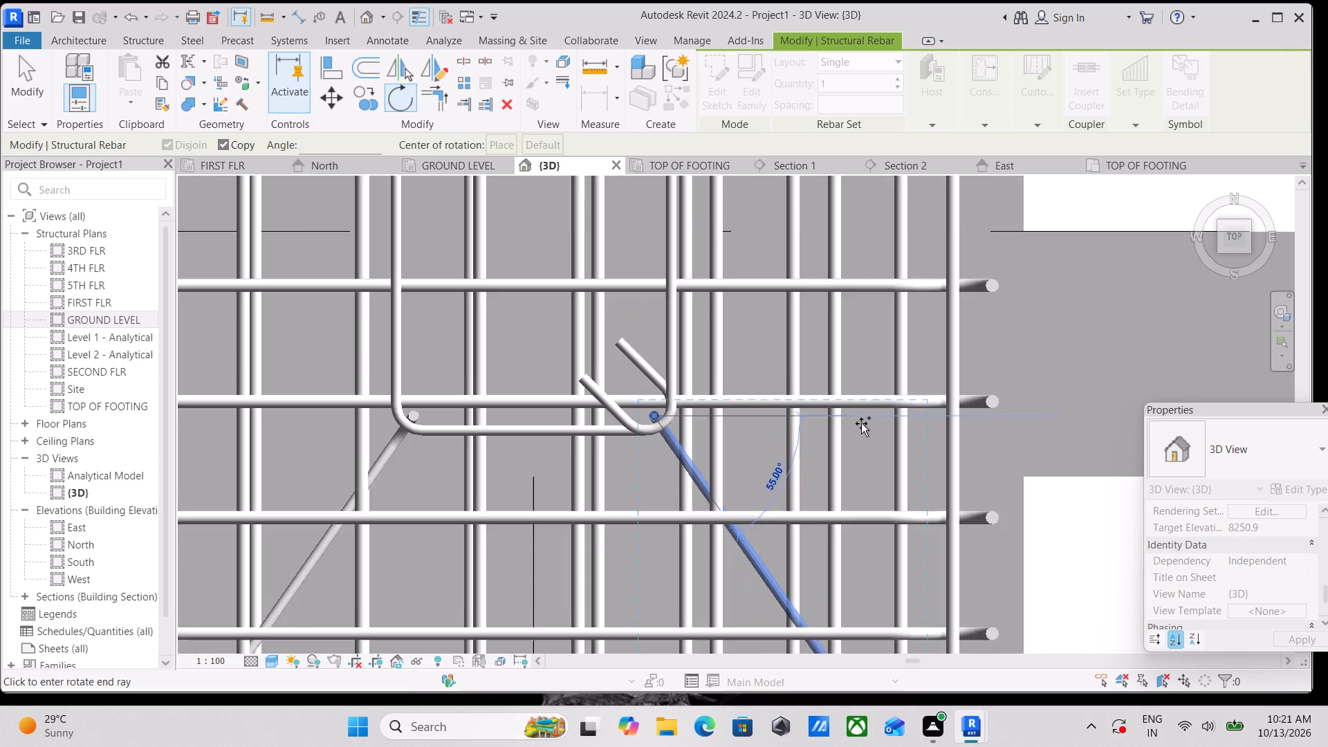
pyautogui.scroll(-4, 861, 423)
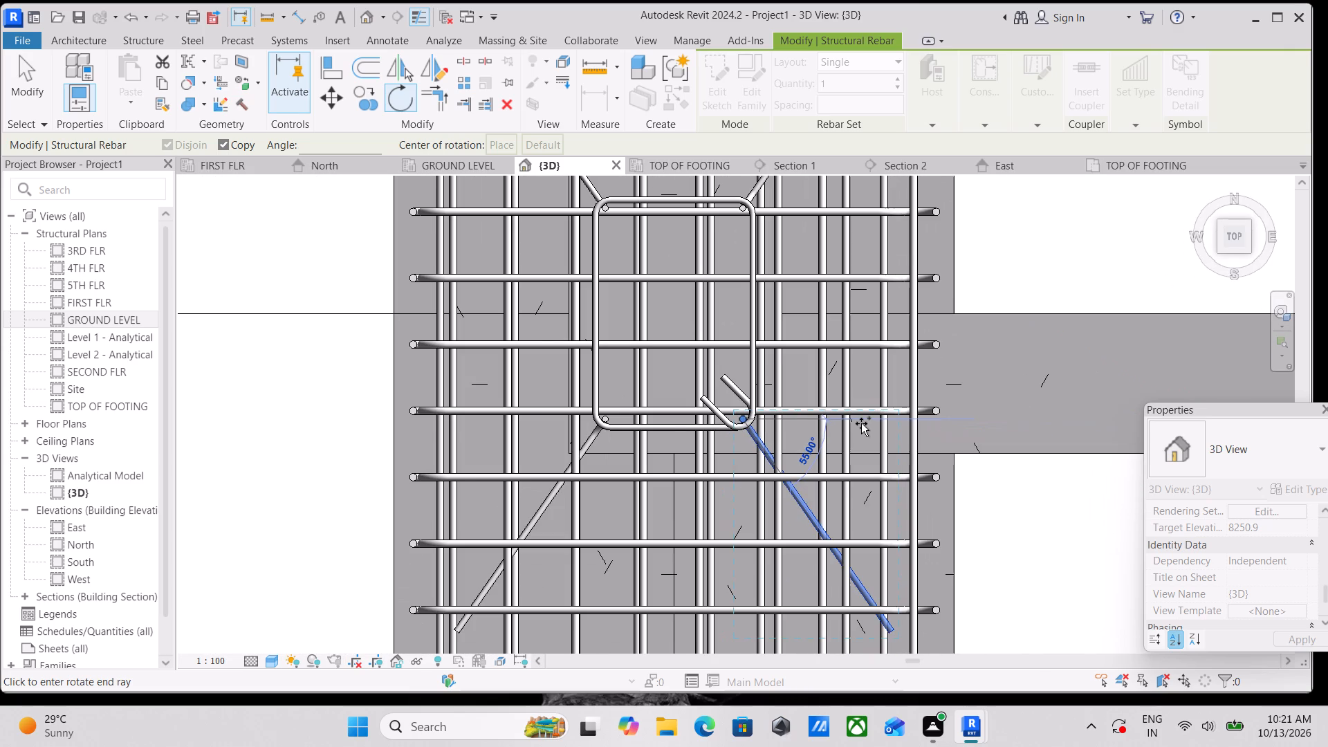
pyautogui.scroll(1, 861, 423)
pyautogui.click(861, 423)
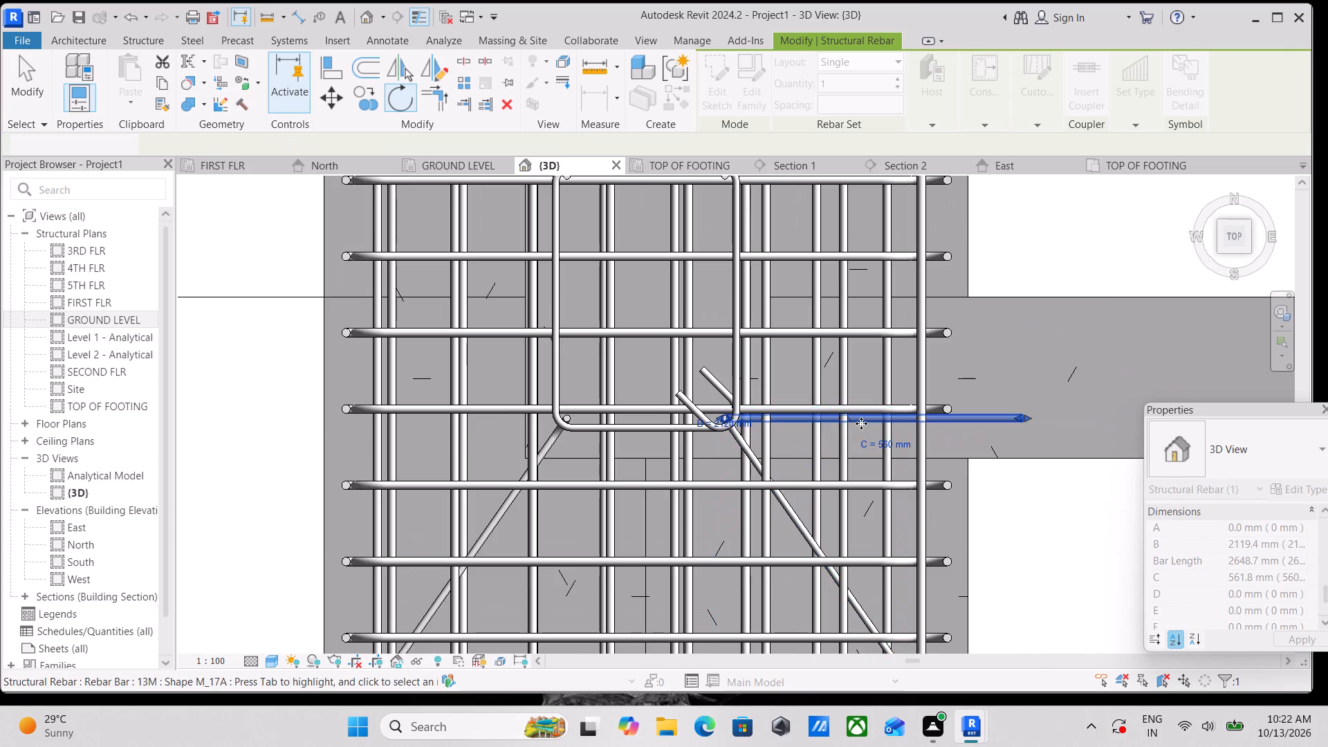
# Nudge the rotated bar copy north in the top view until it sits clear beyond the tie's hooks.
pyautogui.scroll(2, 861, 423)
pyautogui.press('Up')
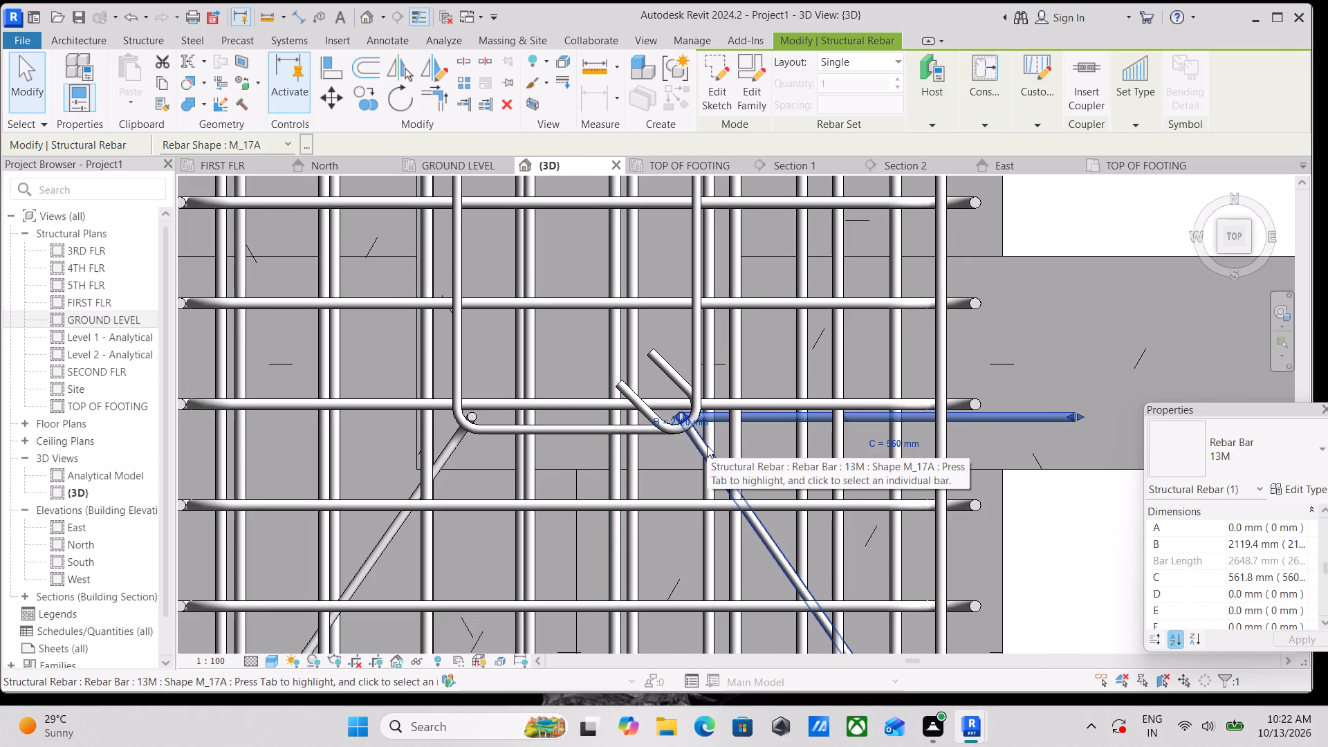
pyautogui.press('Up')
pyautogui.press('Up')
pyautogui.press('Up')
pyautogui.press('Up')
pyautogui.press('Up')
pyautogui.press('Up')
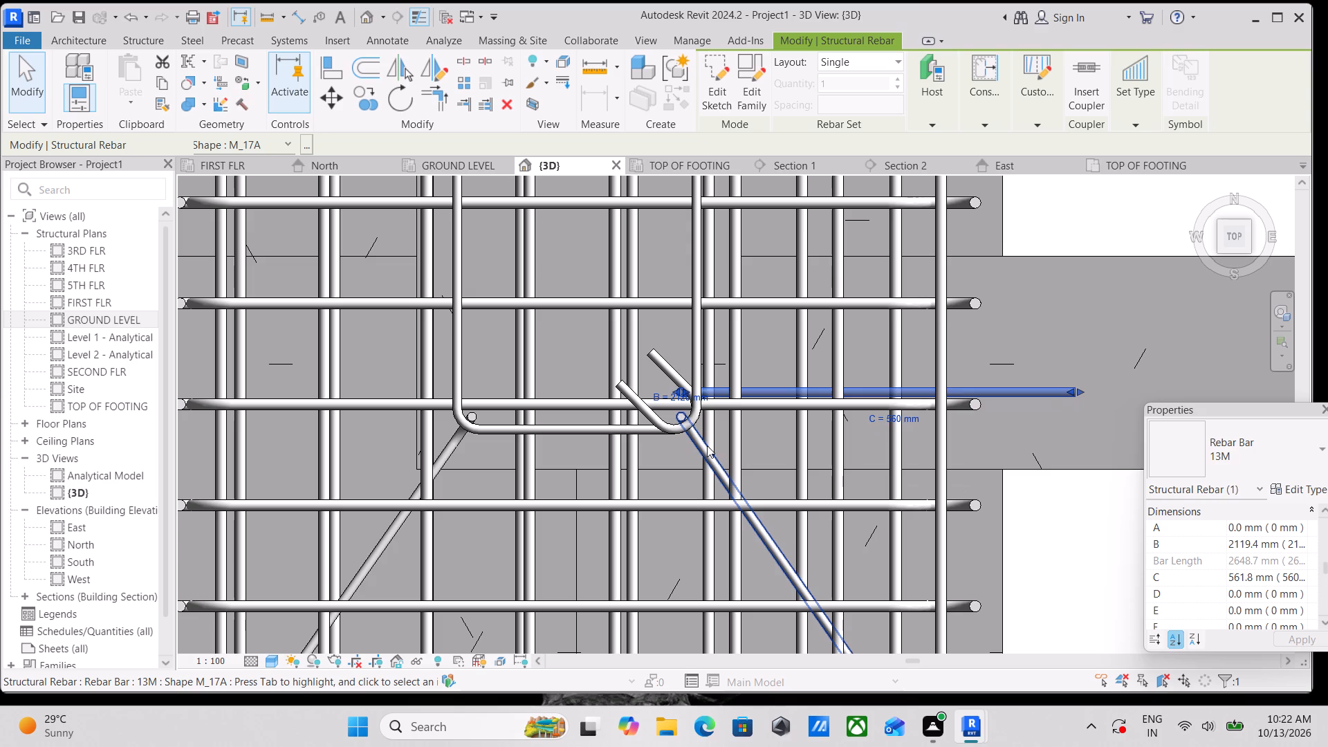
pyautogui.press('Up')
pyautogui.press('Up')
pyautogui.press('Up')
pyautogui.press('Up')
pyautogui.press('Up')
pyautogui.press('Up')
pyautogui.press('Up')
pyautogui.press('Up')
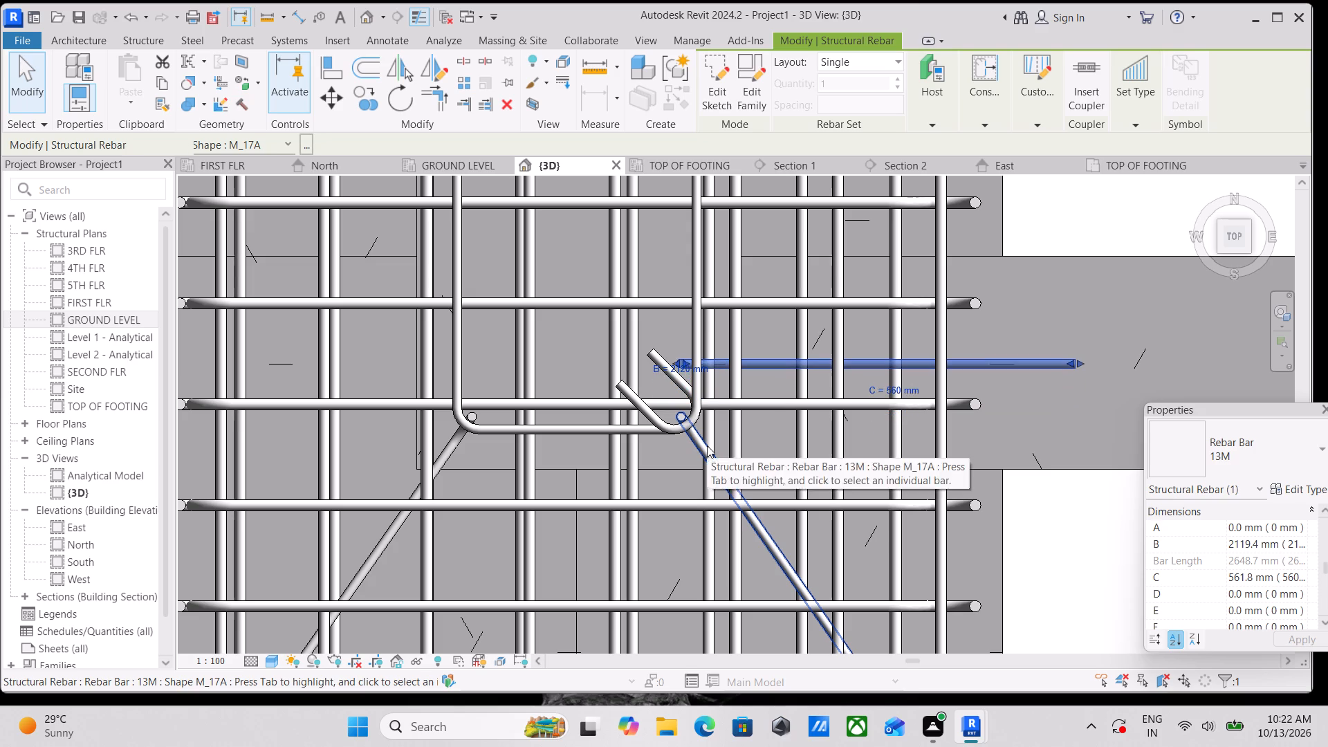
pyautogui.press('Up')
pyautogui.press('Up')
pyautogui.press('Up')
pyautogui.press('Up')
pyautogui.press('Up')
pyautogui.press('Up')
pyautogui.press('Up')
pyautogui.press('Up')
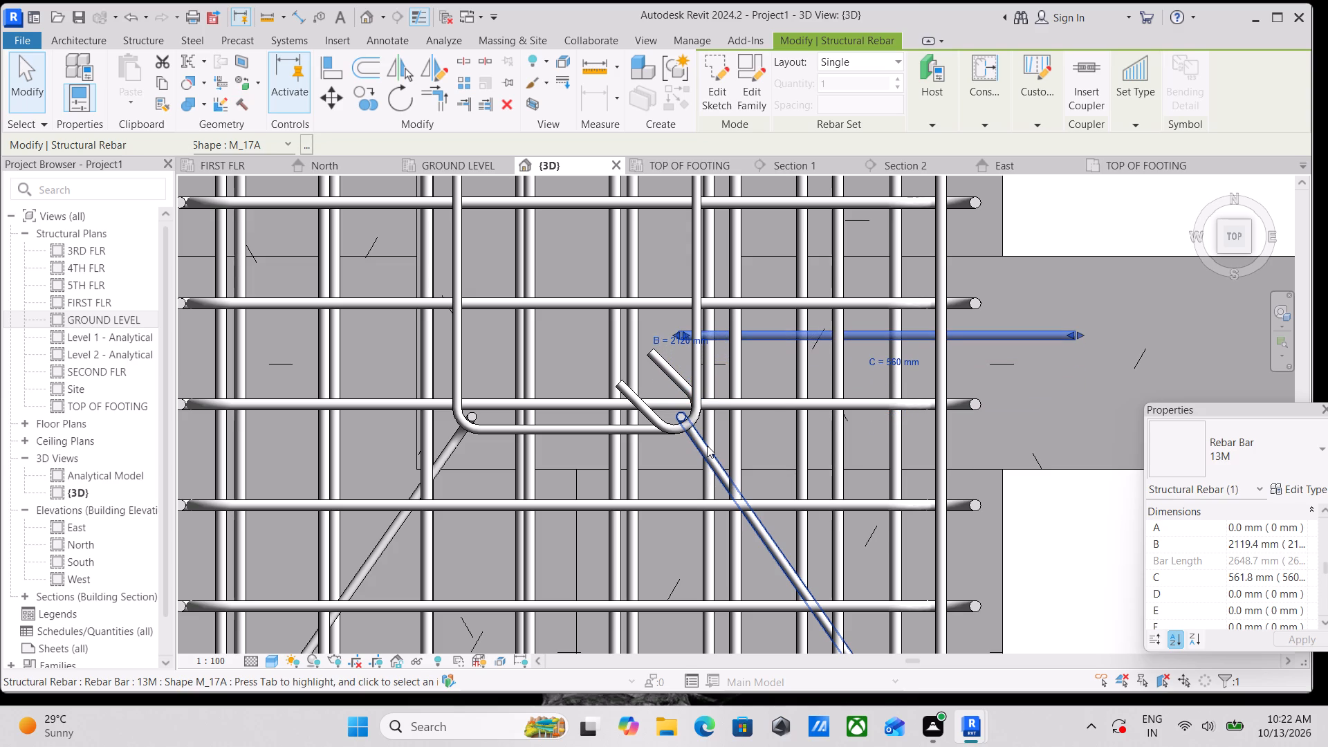
pyautogui.press('Up')
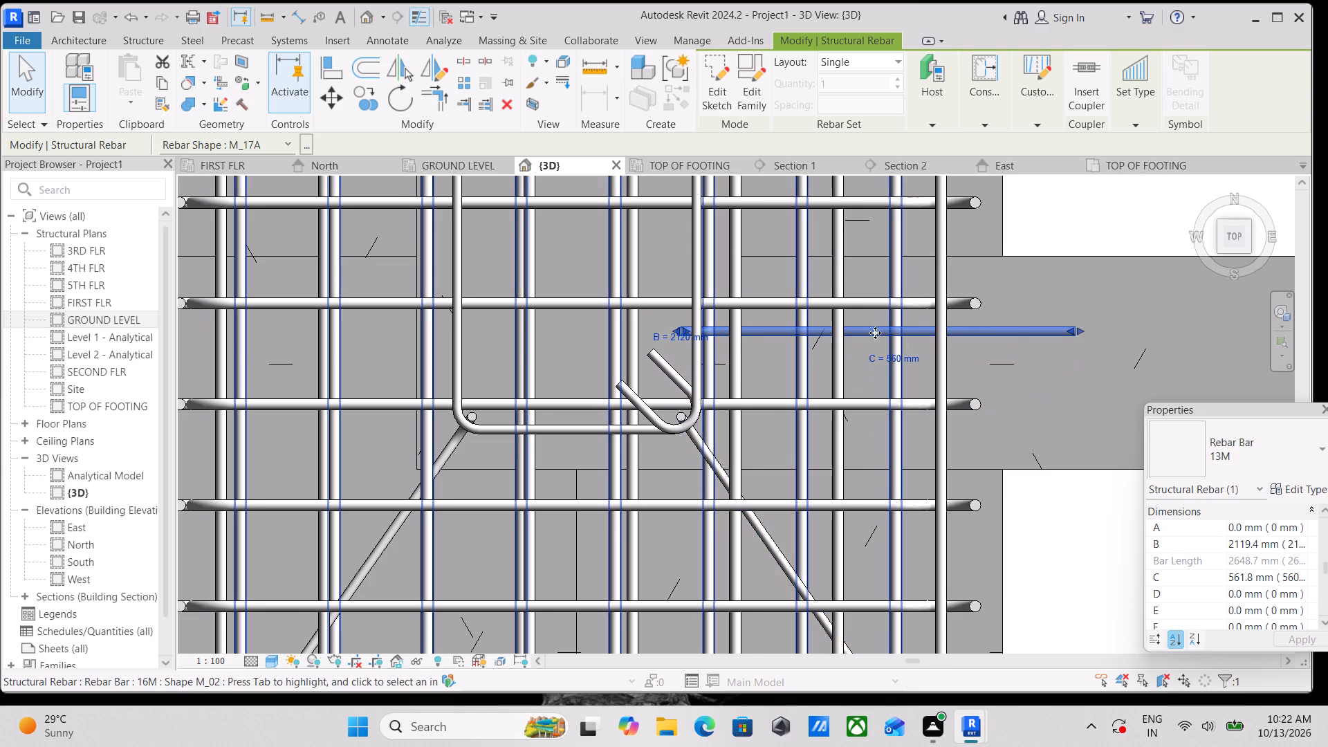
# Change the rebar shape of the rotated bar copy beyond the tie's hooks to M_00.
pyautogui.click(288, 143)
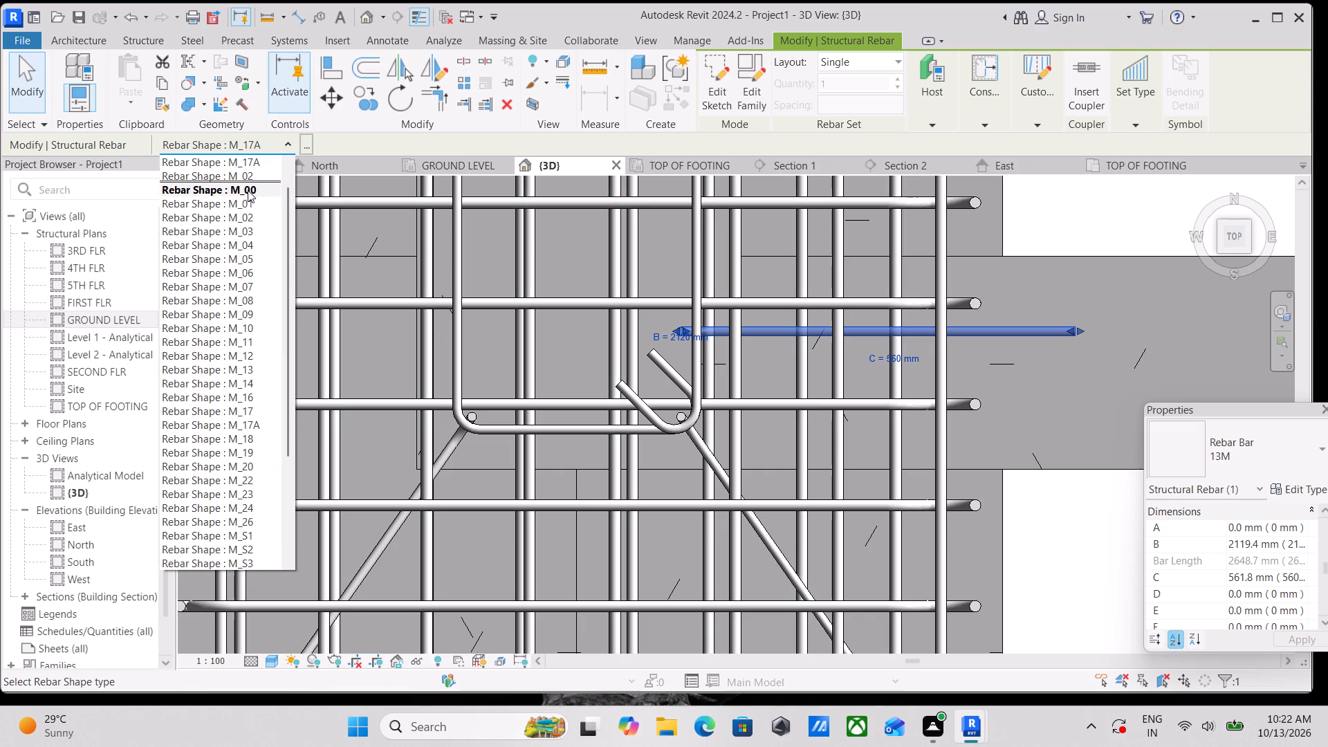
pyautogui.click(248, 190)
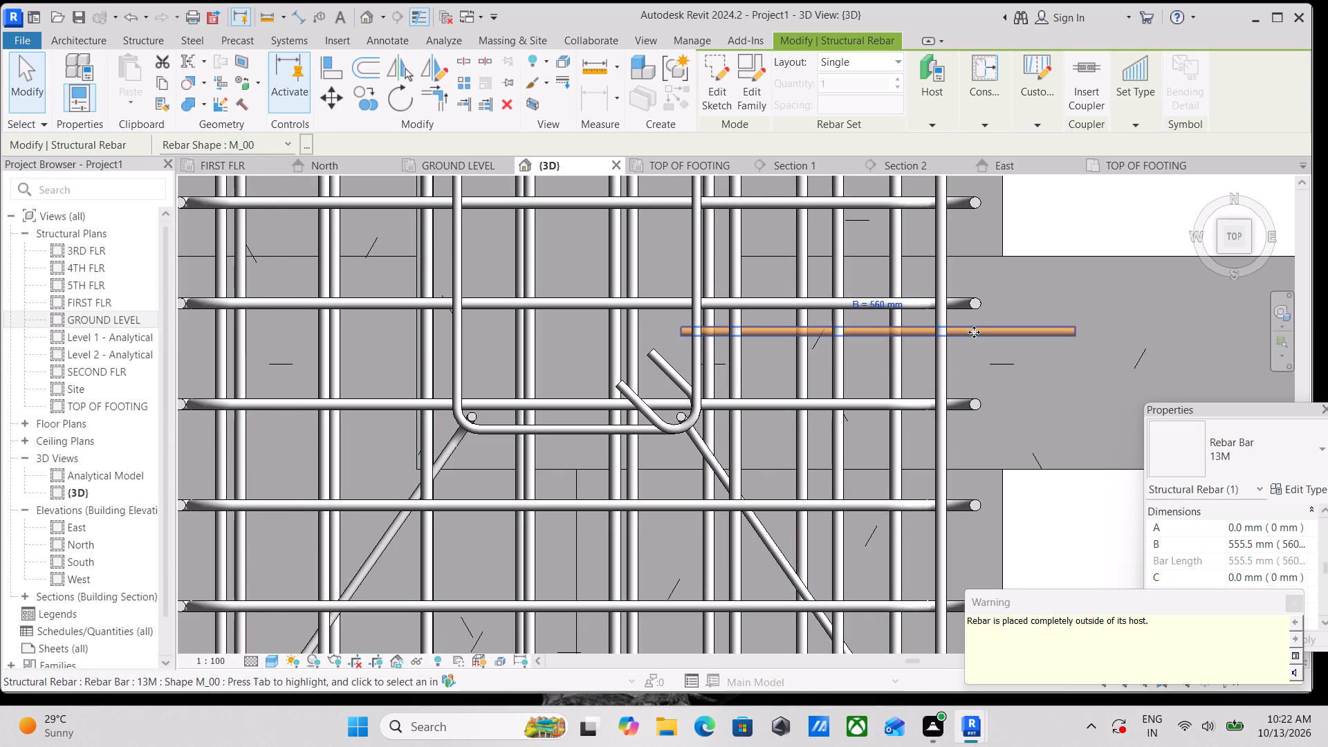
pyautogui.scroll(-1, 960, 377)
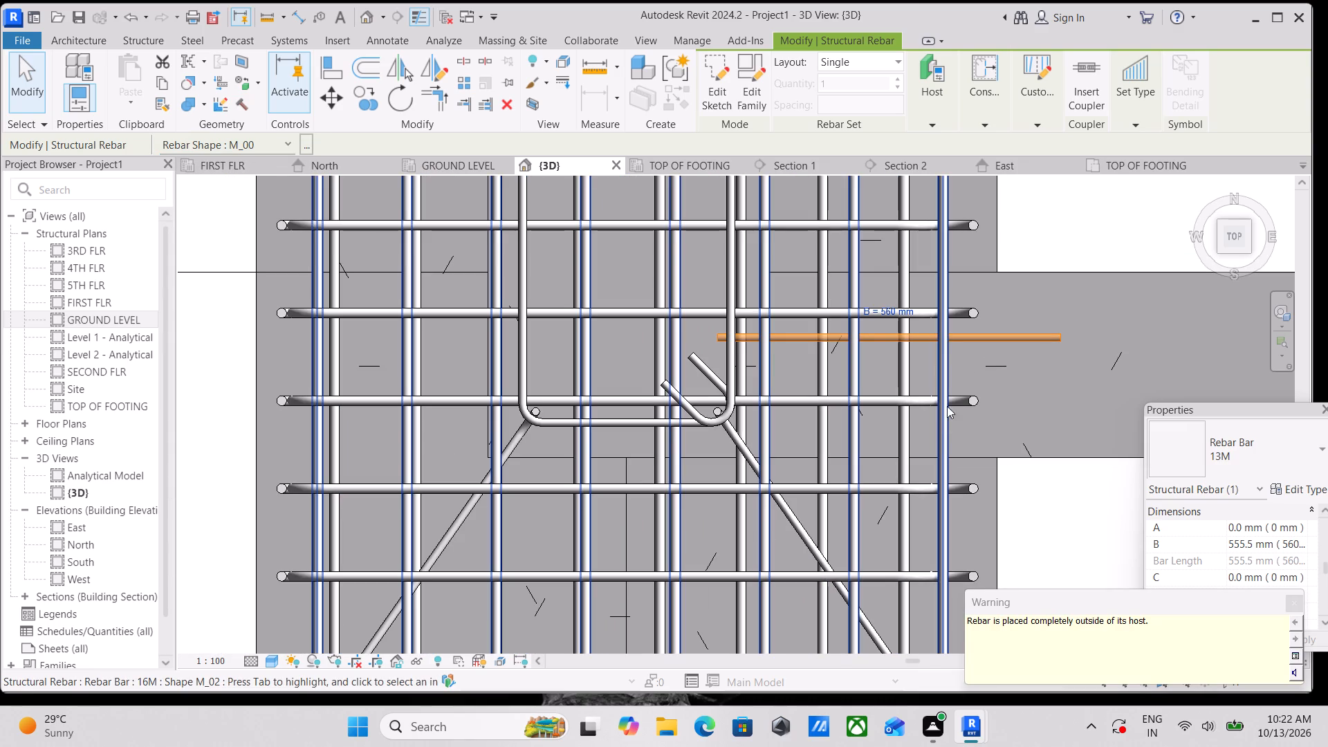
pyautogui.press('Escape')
# Delete the straight M_00 bar copy that projects past the footing's edge in the {3D} view.
pyautogui.keyDown('shift'); pyautogui.moveTo(963, 428); pyautogui.dragTo(929, 409, button='middle'); pyautogui.keyUp('shift')
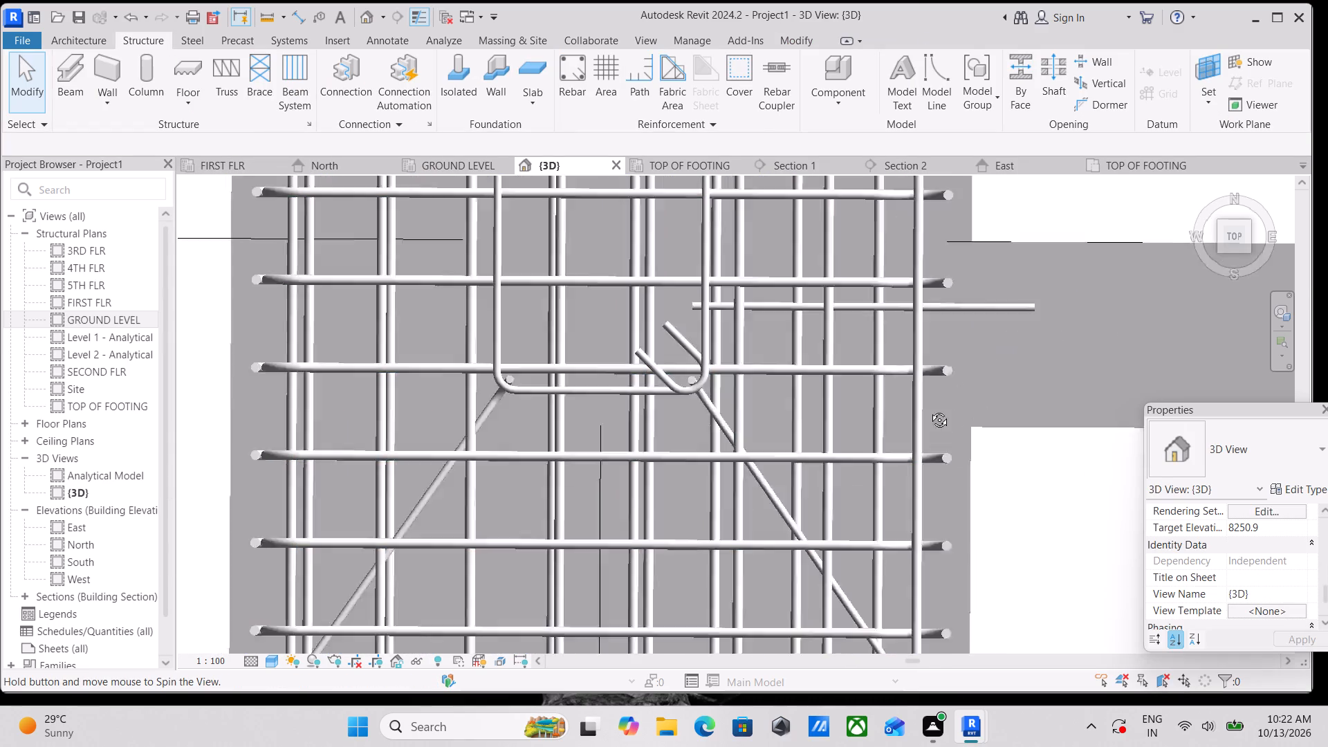
pyautogui.keyDown('shift'); pyautogui.moveTo(929, 409); pyautogui.dragTo(827, 501, button='middle'); pyautogui.keyUp('shift')
pyautogui.scroll(-13, 827, 503)
pyautogui.moveTo(785, 402); pyautogui.dragTo(826, 705, button='middle')
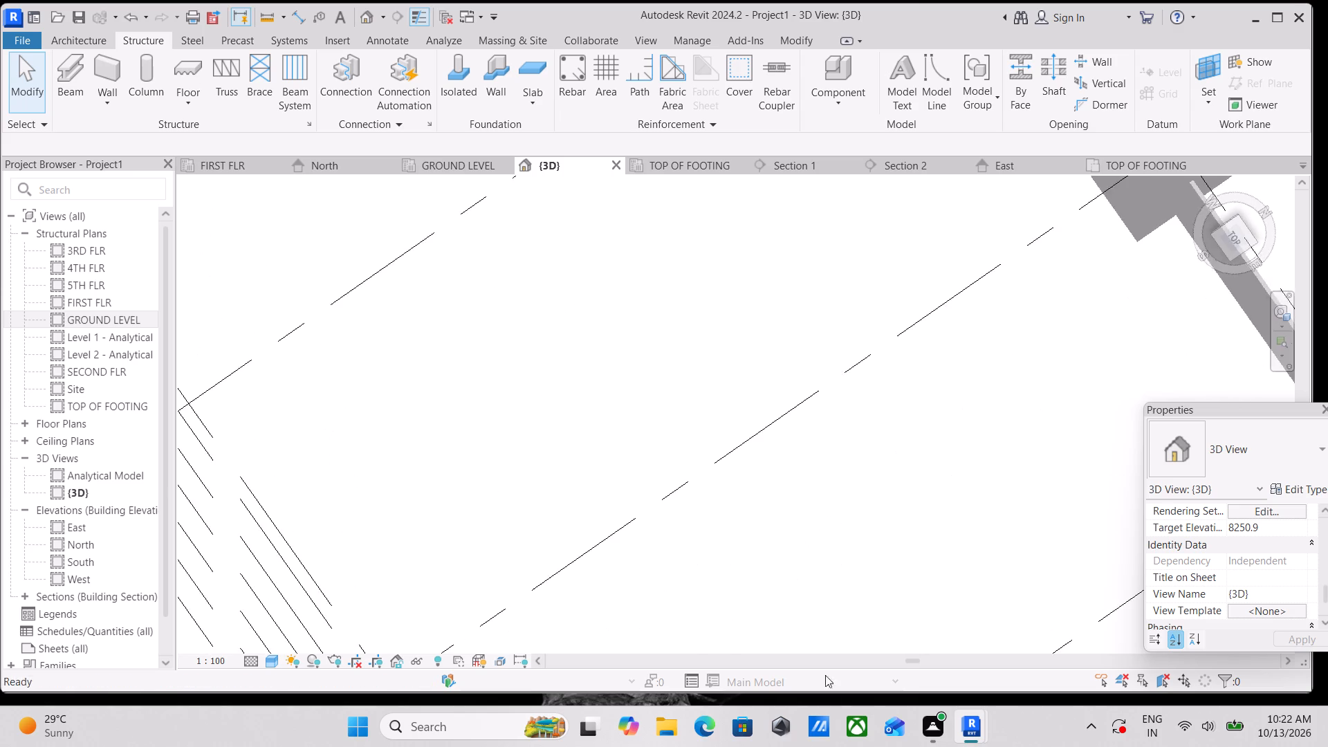
pyautogui.scroll(-7, 768, 452)
pyautogui.moveTo(783, 434); pyautogui.dragTo(779, 574, button='middle')
pyautogui.moveTo(843, 386); pyautogui.dragTo(871, 605, button='middle')
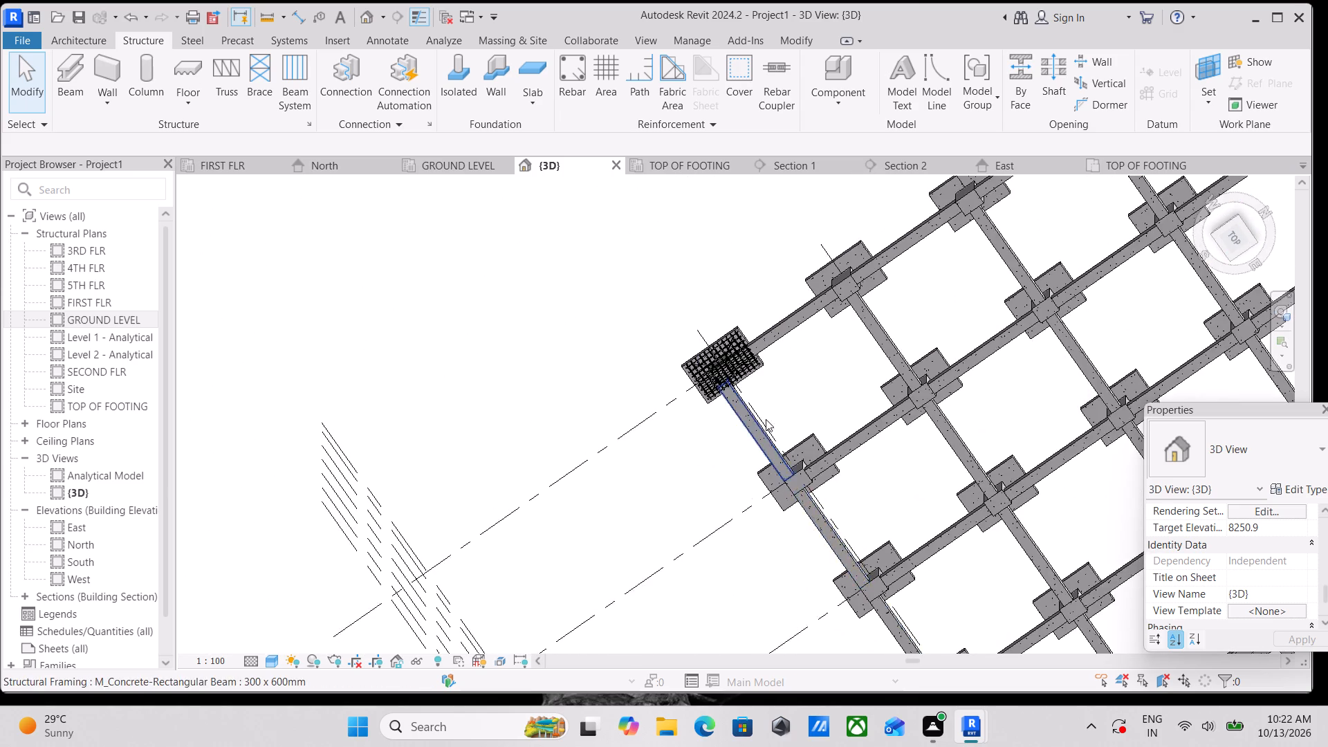
pyautogui.scroll(2, 765, 409)
pyautogui.keyDown('shift'); pyautogui.moveTo(730, 497); pyautogui.dragTo(772, 324, button='middle'); pyautogui.keyUp('shift')
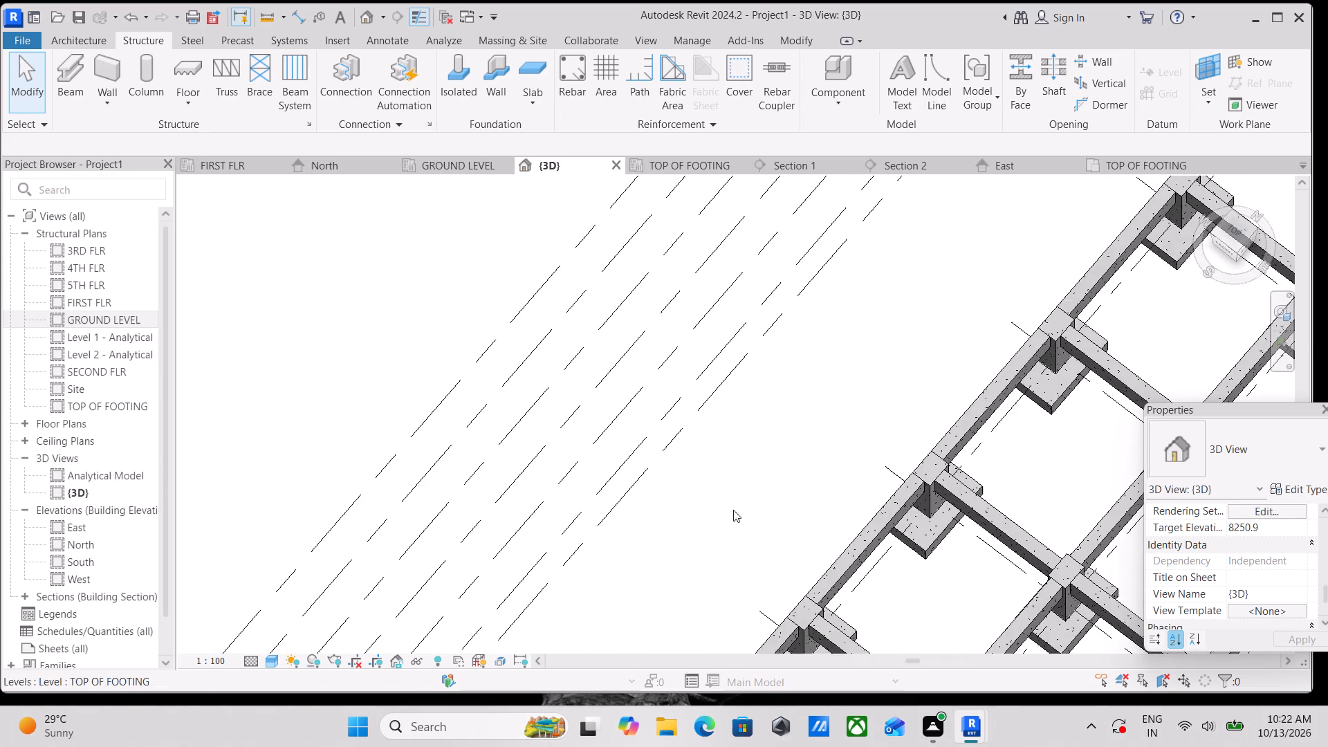
pyautogui.moveTo(731, 560); pyautogui.dragTo(774, 272, button='middle')
pyautogui.scroll(4, 723, 575)
pyautogui.scroll(6, 776, 514)
pyautogui.scroll(2, 712, 512)
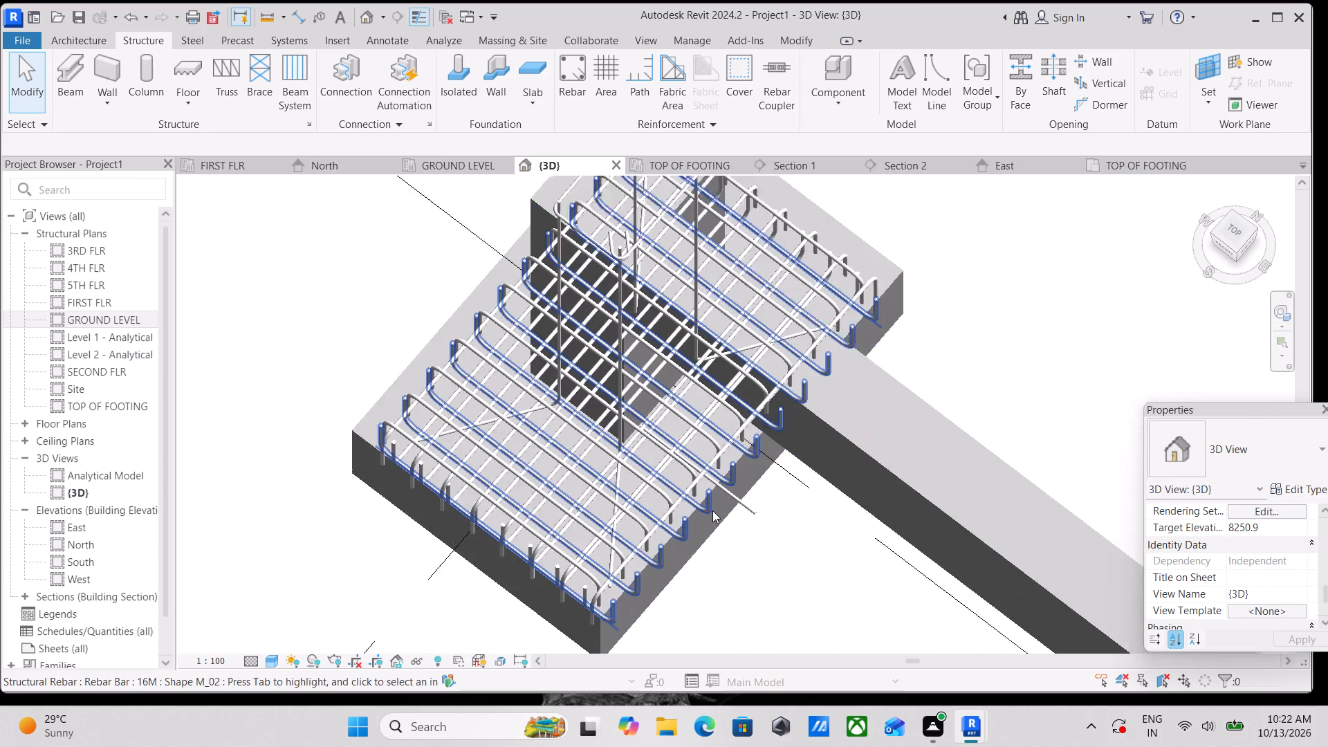
pyautogui.scroll(1, 712, 510)
pyautogui.click(756, 506)
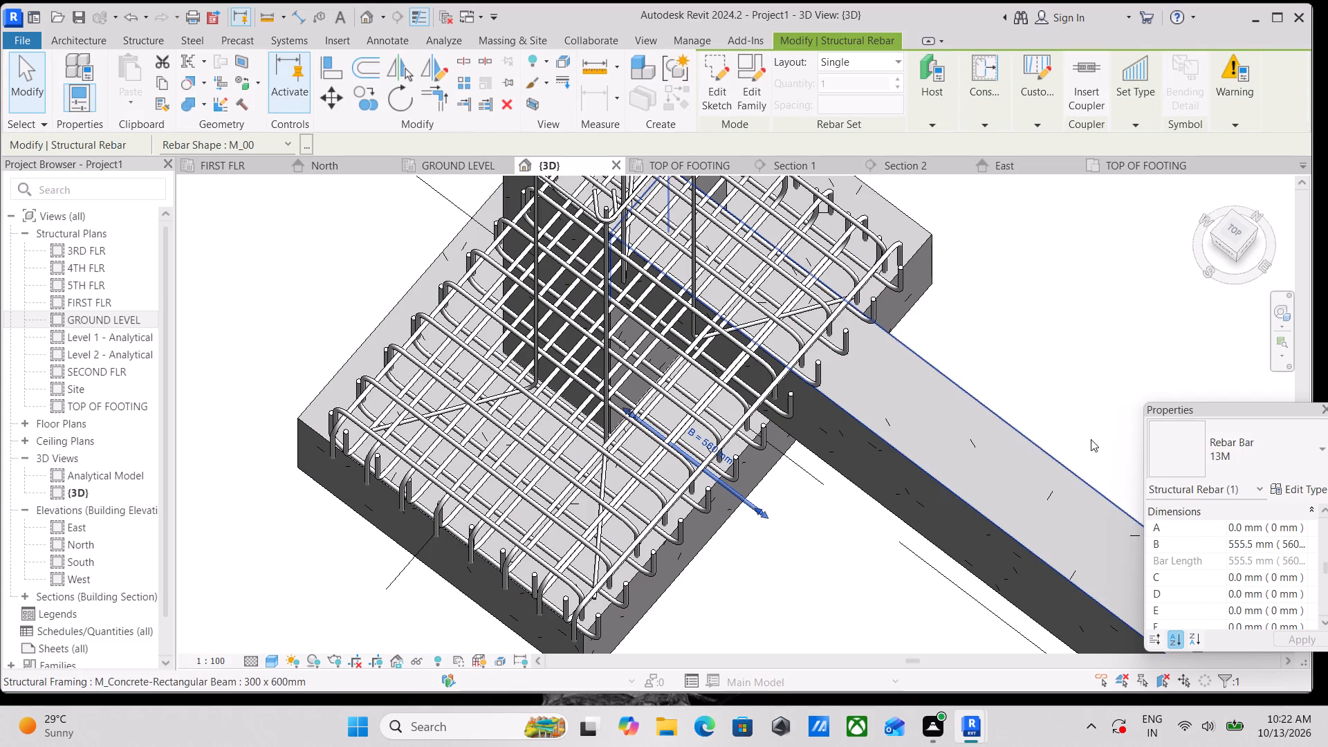
pyautogui.scroll(7, 762, 519)
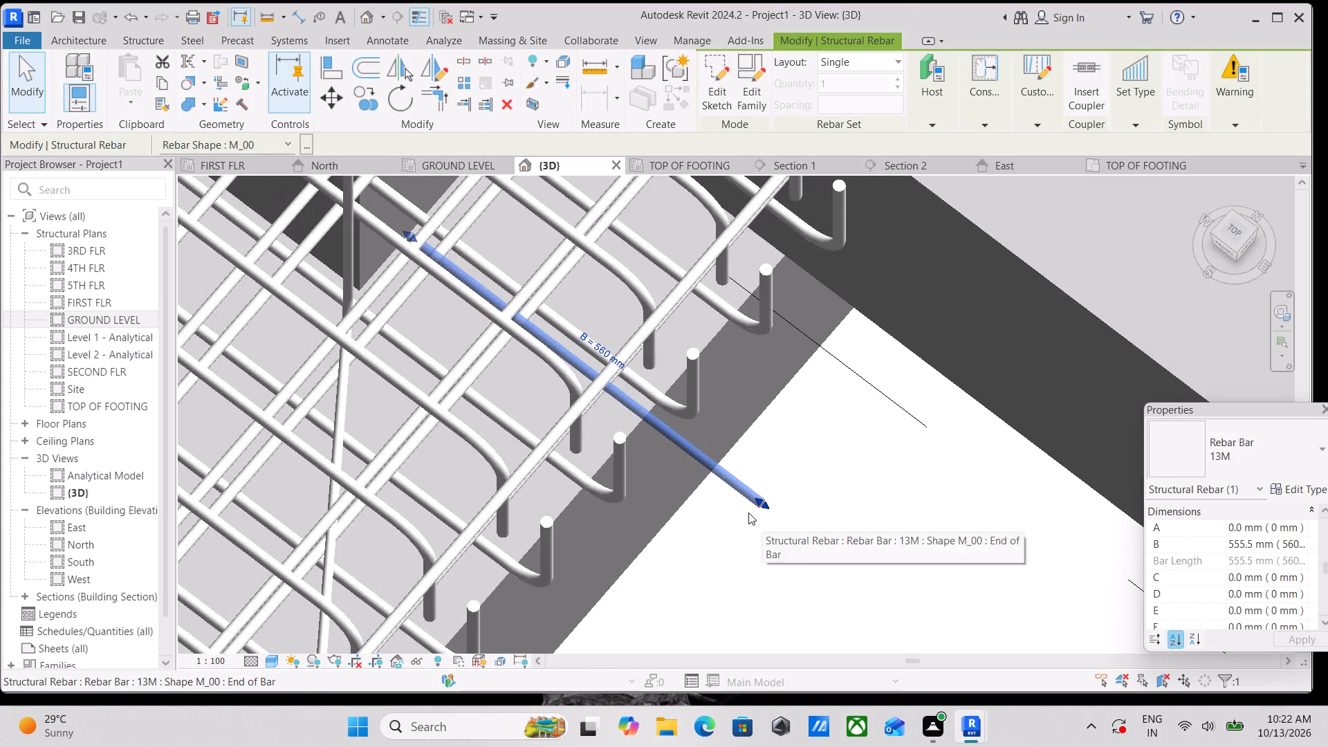
pyautogui.moveTo(744, 508); pyautogui.dragTo(759, 573, button='middle')
pyautogui.scroll(3, 738, 538)
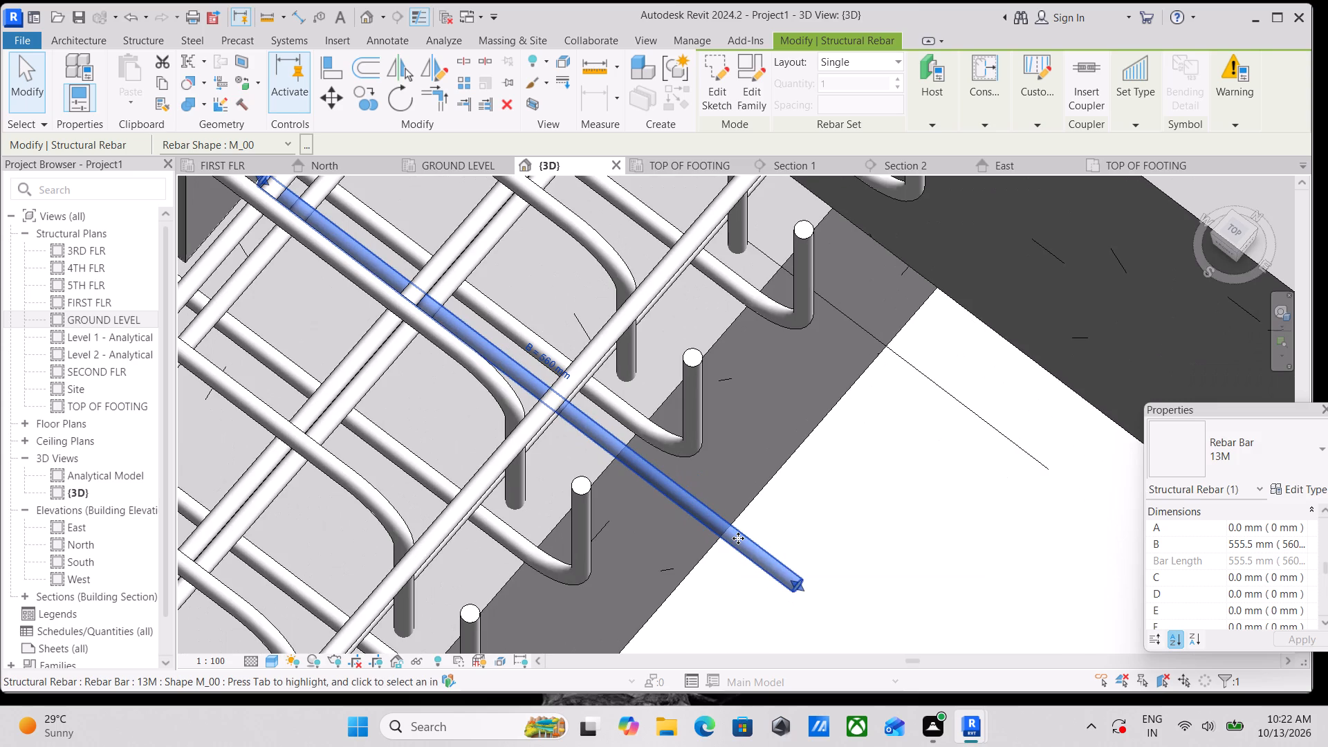
pyautogui.scroll(-5, 738, 538)
pyautogui.rightClick(738, 538)
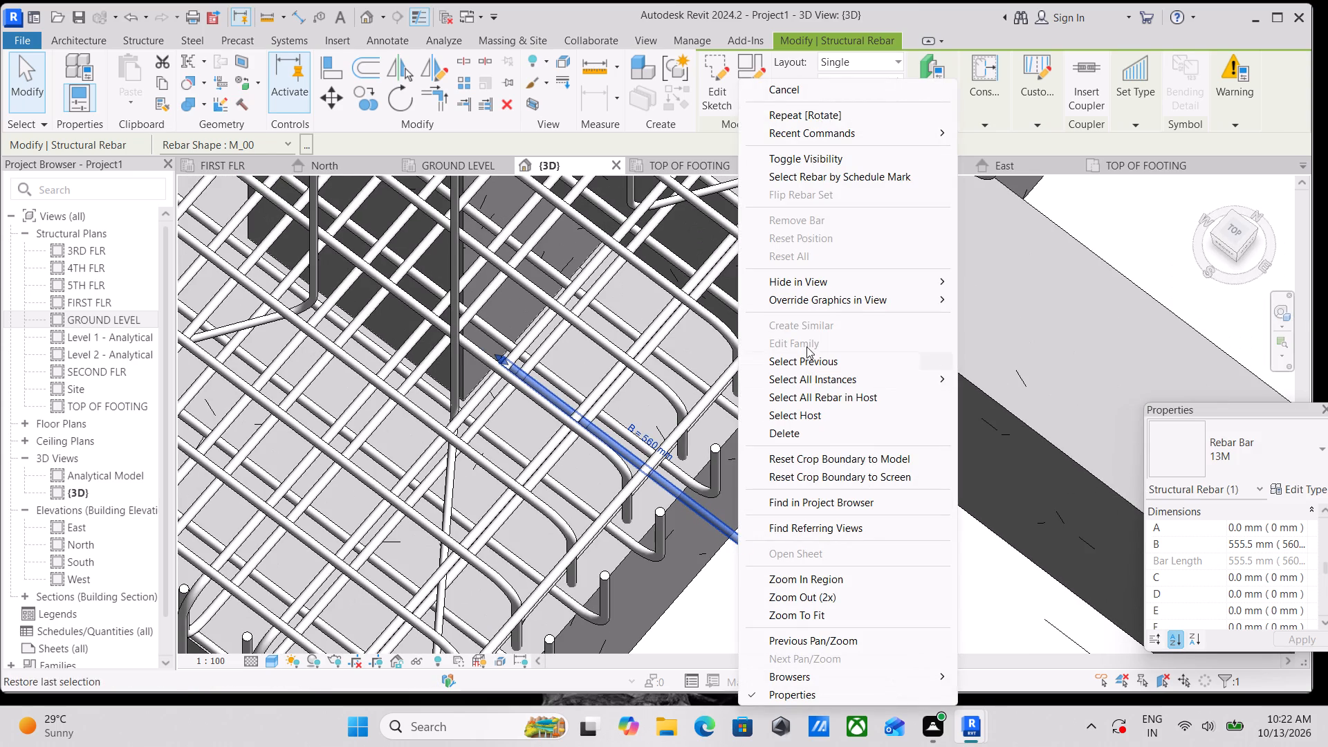
pyautogui.click(802, 434)
# In Section 1, place a straight M_00 13M bar perpendicular to the section, inside the column about 212 mm below its top and beneath the tie.
pyautogui.scroll(-5, 802, 434)
pyautogui.moveTo(797, 438); pyautogui.dragTo(813, 508, button='middle')
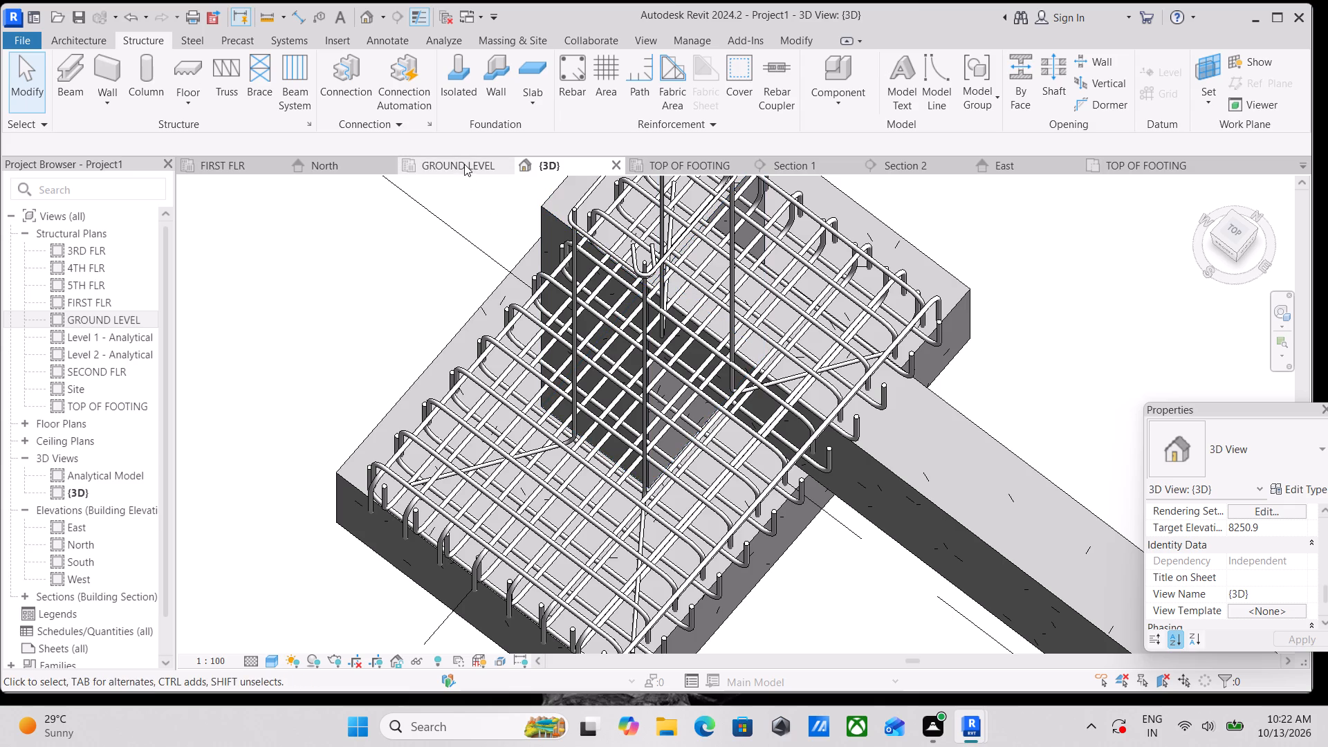
pyautogui.click(787, 165)
pyautogui.scroll(-3, 655, 461)
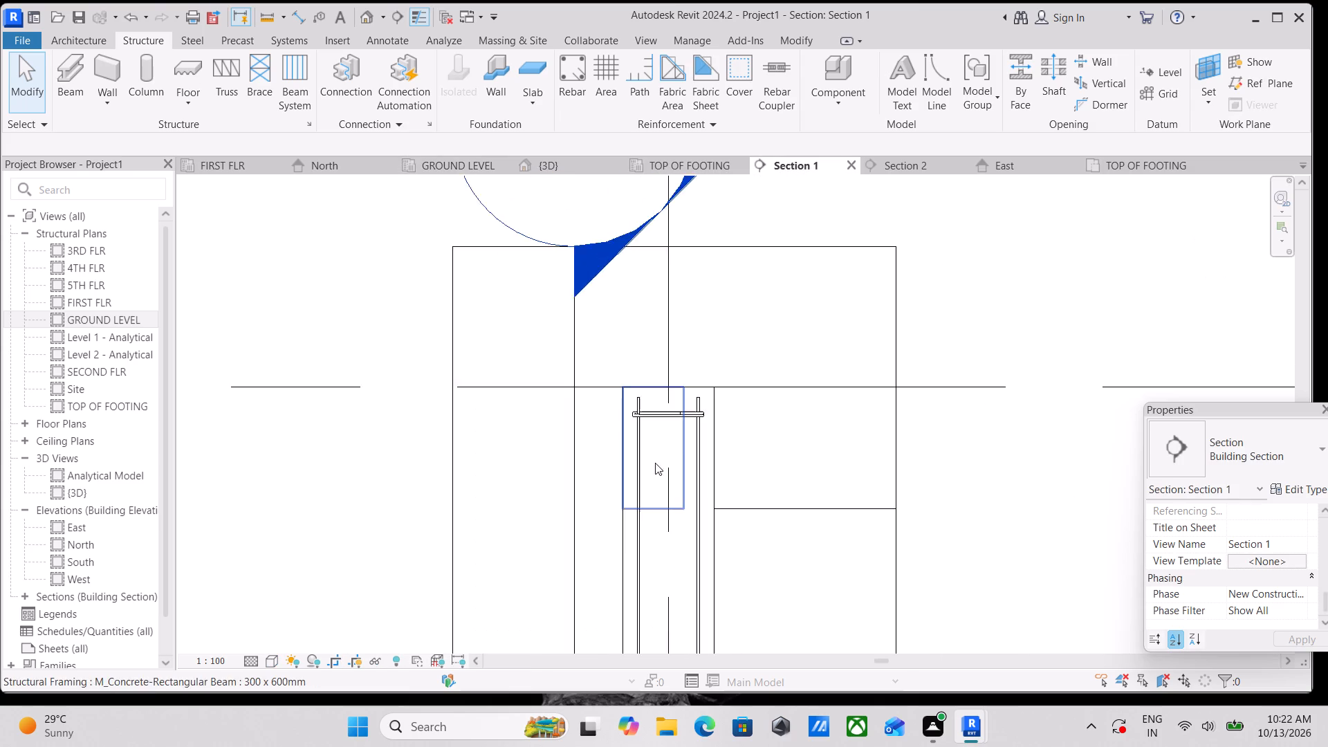
pyautogui.moveTo(659, 454); pyautogui.dragTo(687, 327, button='middle')
pyautogui.moveTo(720, 441); pyautogui.dragTo(770, 287, button='middle')
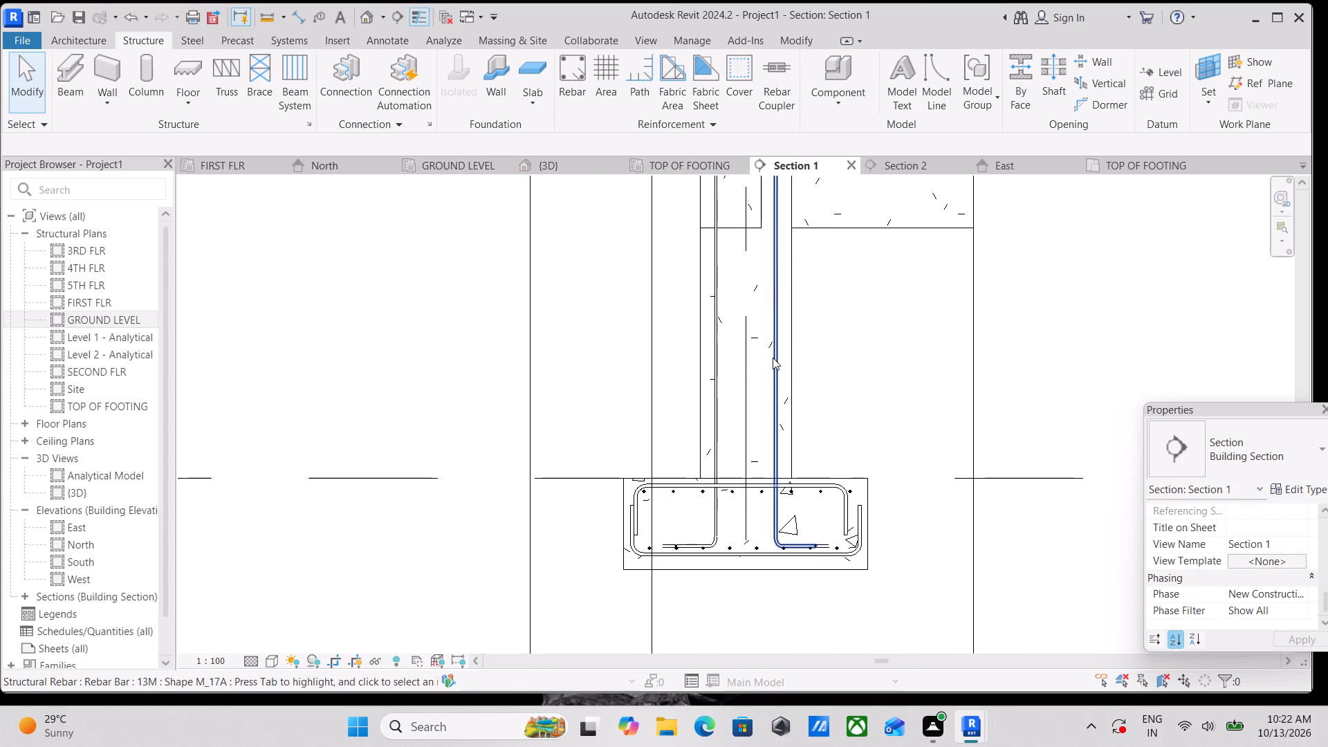
pyautogui.moveTo(773, 358); pyautogui.dragTo(757, 431, button='middle')
pyautogui.scroll(1, 700, 318)
pyautogui.moveTo(730, 305); pyautogui.dragTo(654, 396, button='middle')
pyautogui.scroll(1, 654, 396)
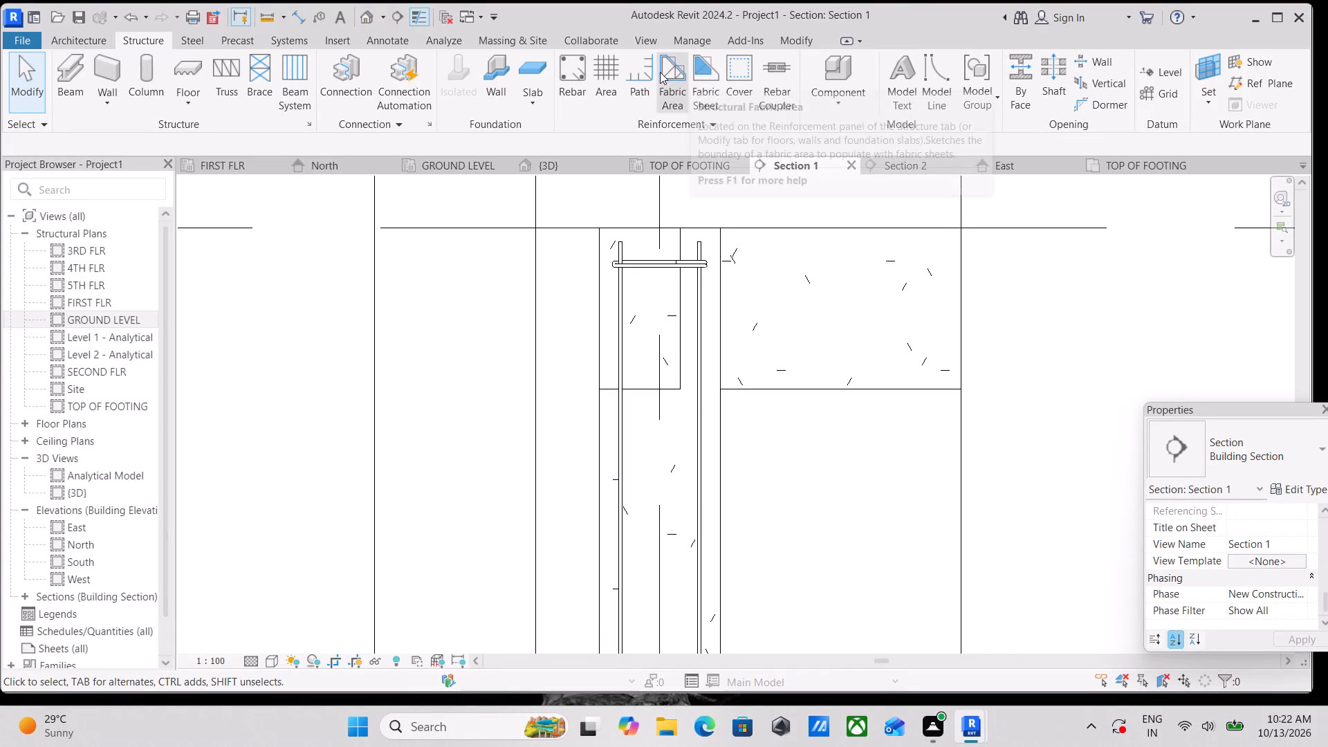
pyautogui.click(586, 85)
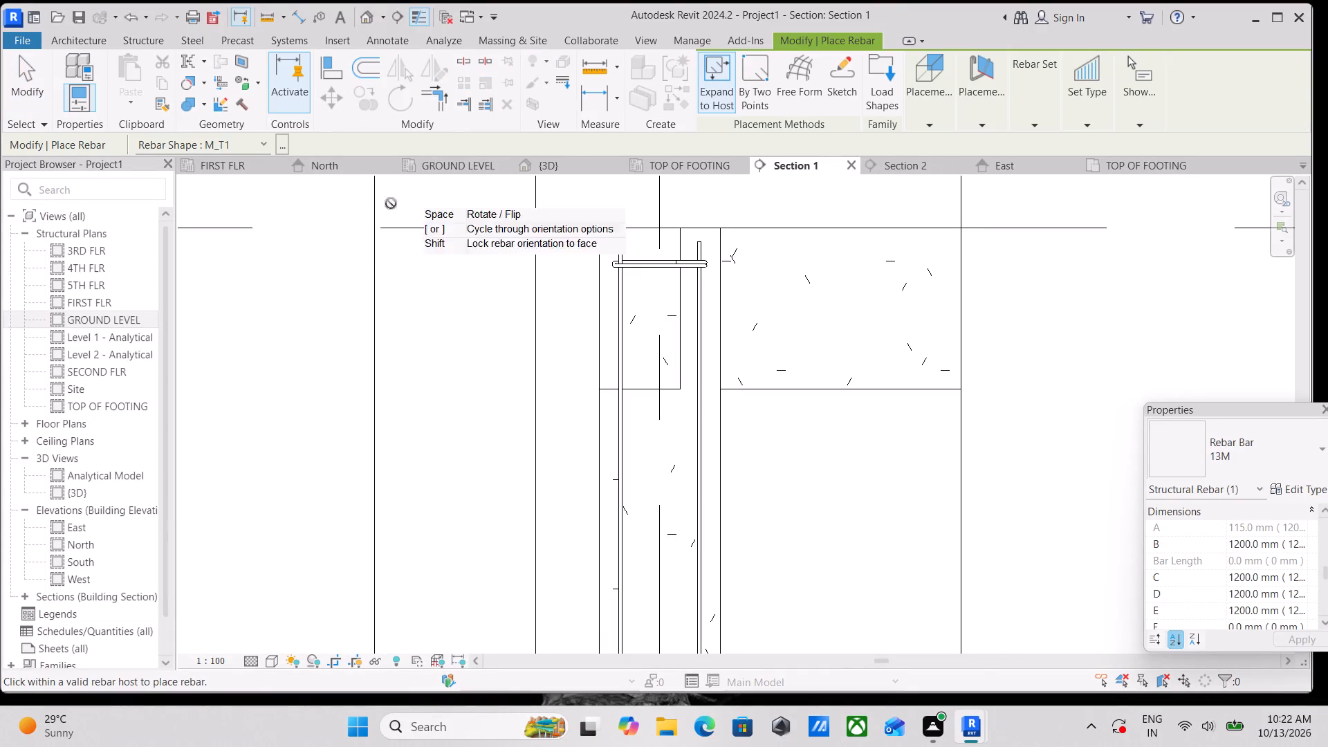
pyautogui.click(264, 142)
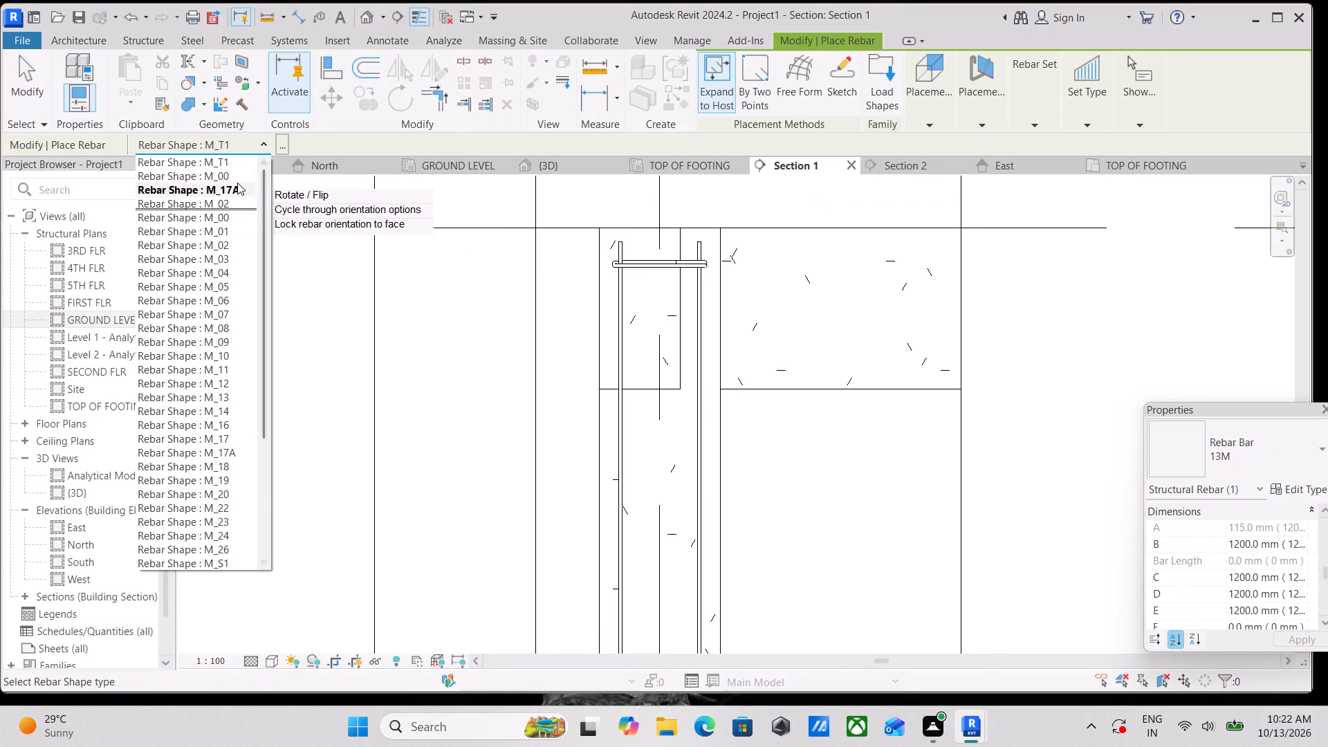
pyautogui.click(232, 178)
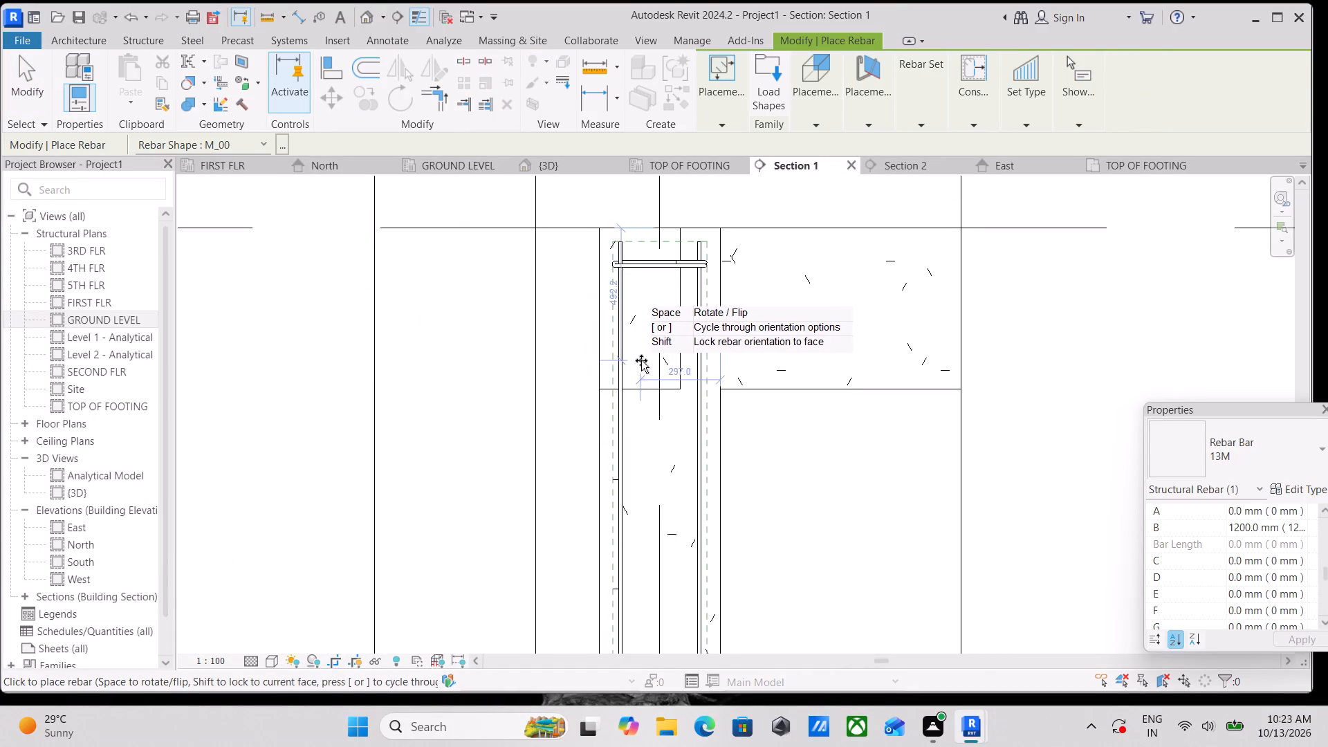
pyautogui.scroll(3, 645, 344)
pyautogui.scroll(1, 630, 277)
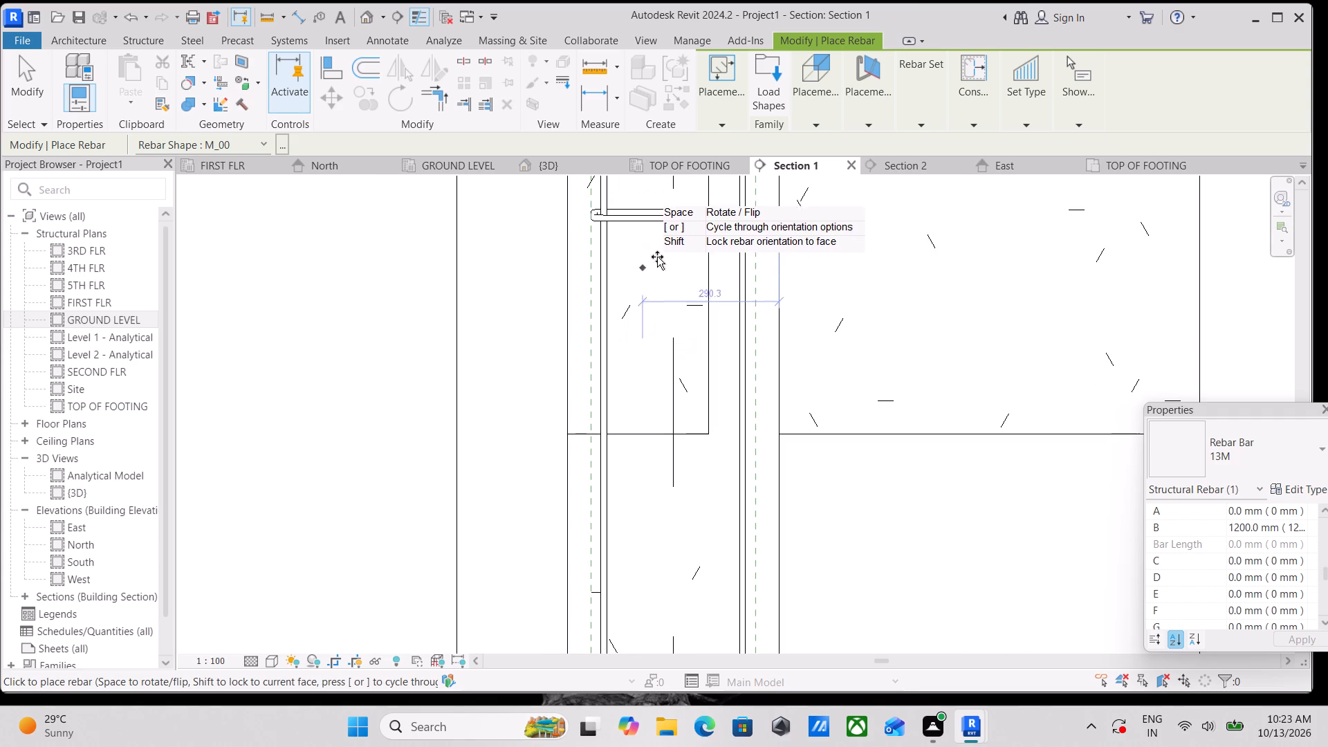
pyautogui.press('space')
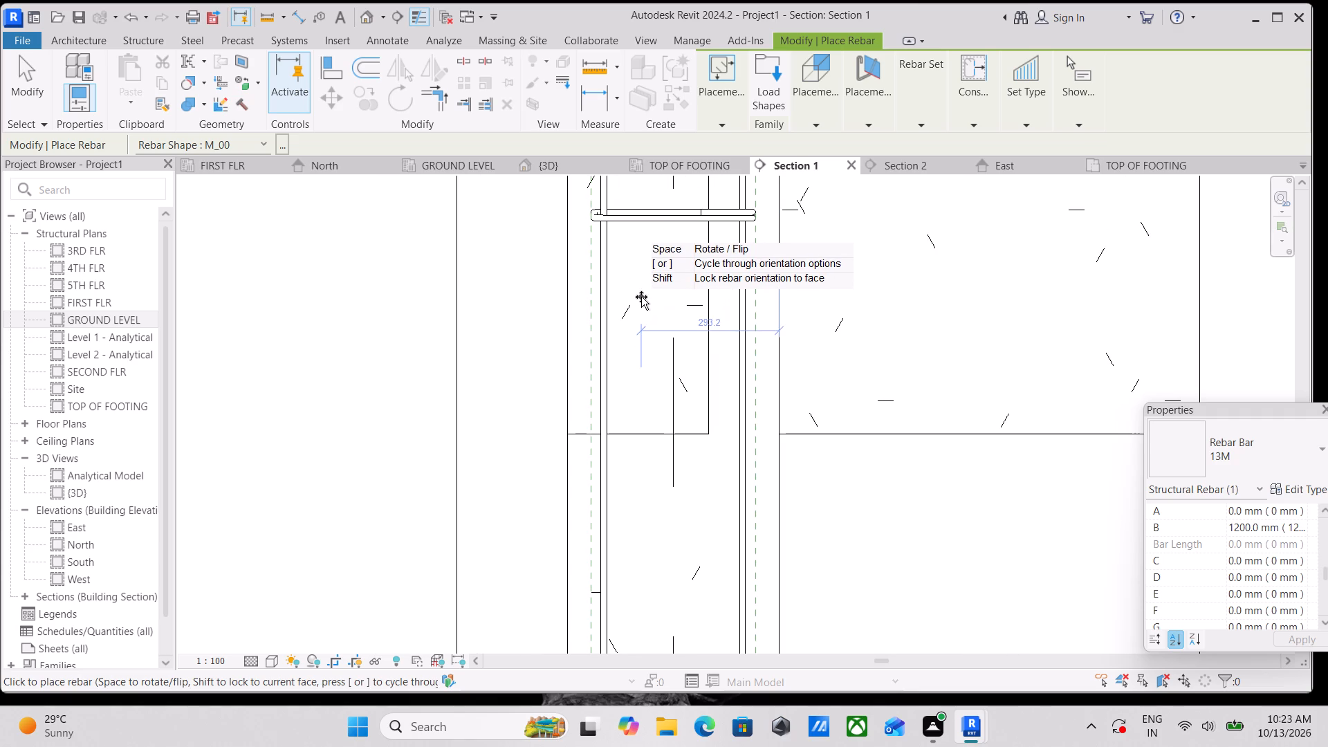
pyautogui.press('space')
pyautogui.press('space')
pyautogui.press('space')
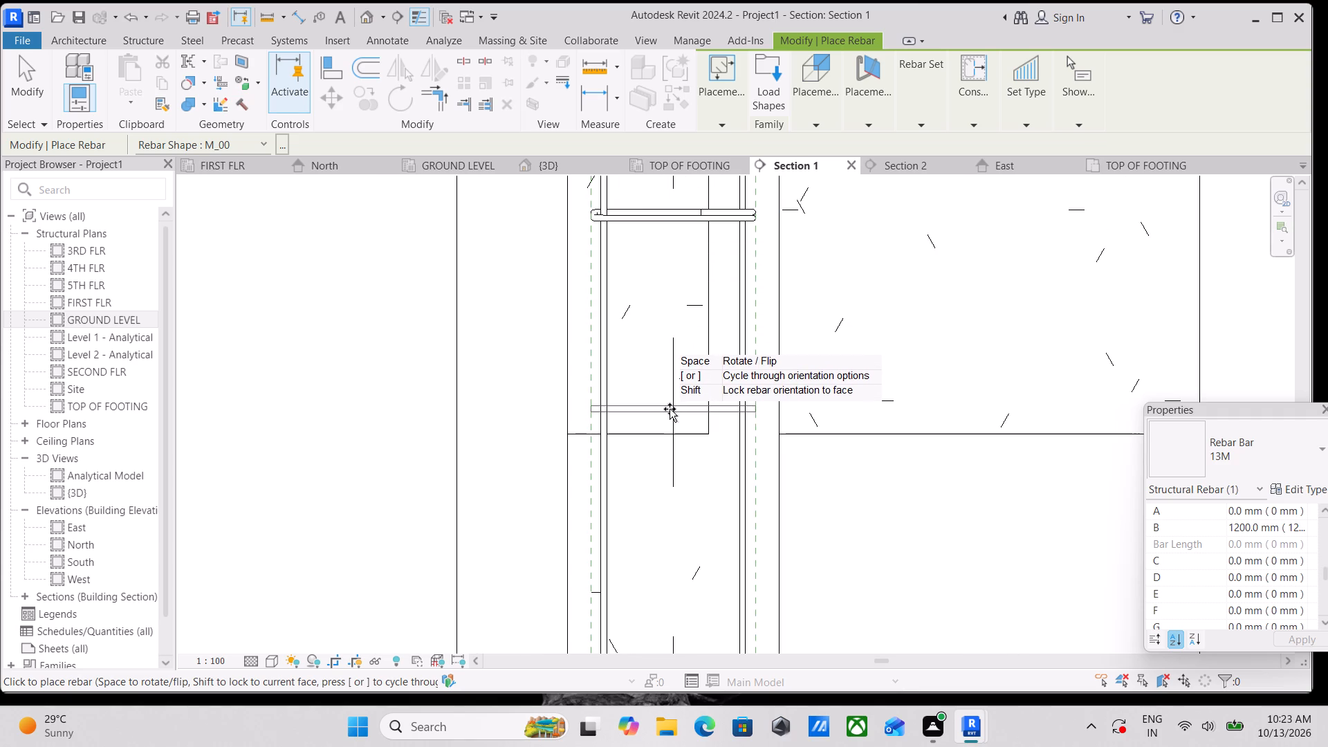
pyautogui.press('space')
pyautogui.press('space')
pyautogui.scroll(-1, 691, 511)
pyautogui.moveTo(691, 511); pyautogui.dragTo(696, 481, button='middle')
pyautogui.press('space')
pyautogui.scroll(-1, 664, 467)
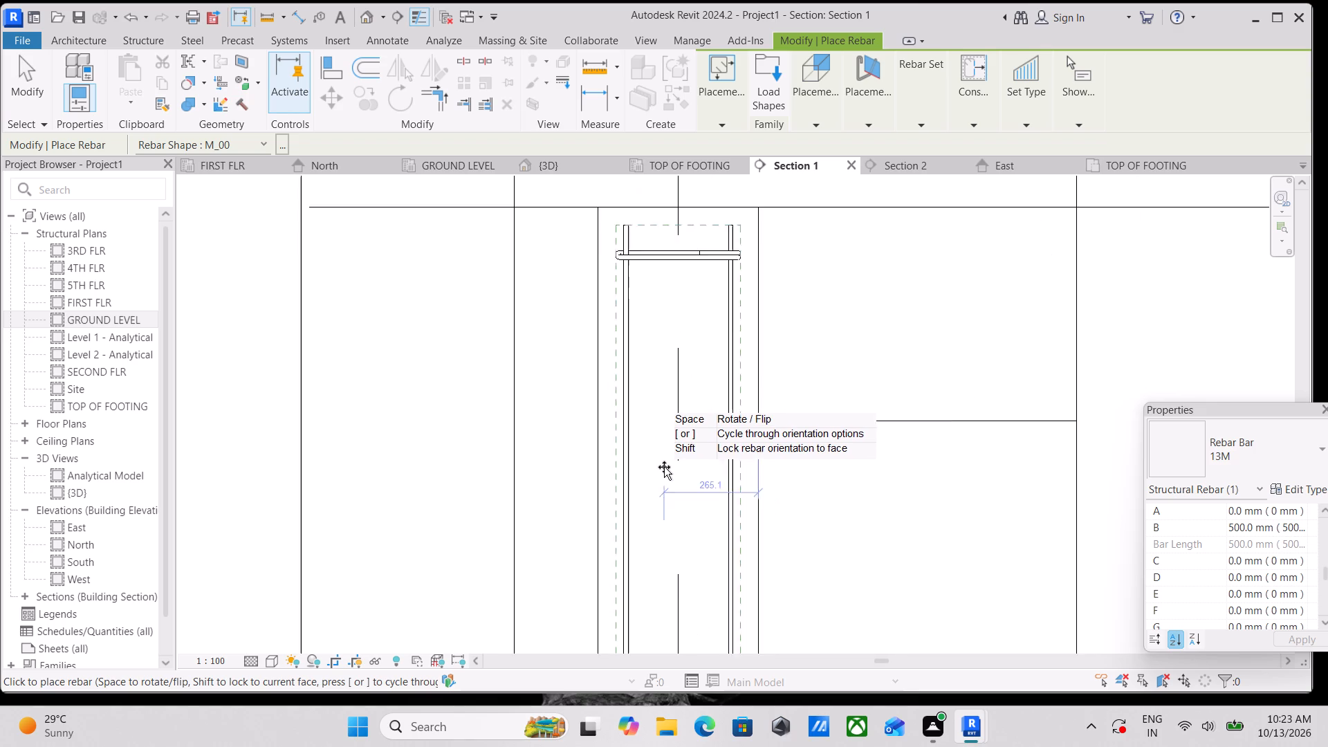
pyautogui.scroll(-3, 664, 467)
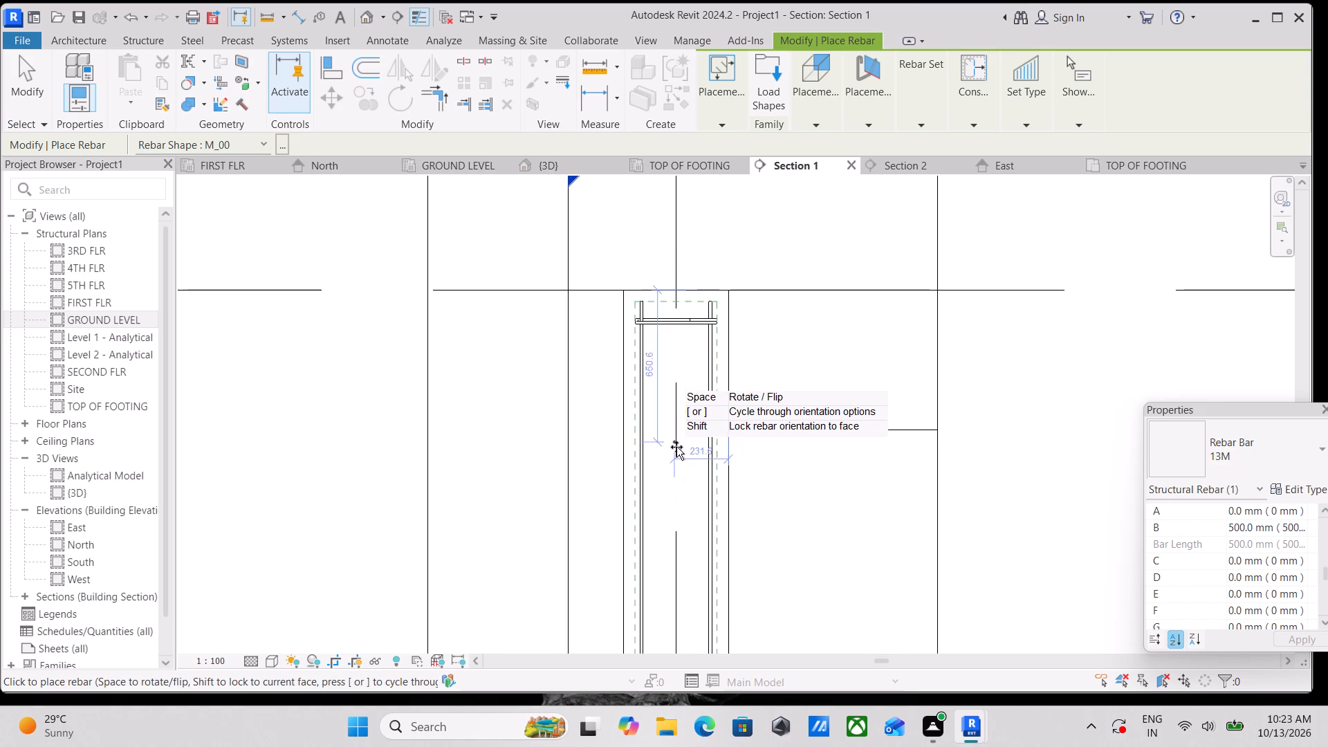
pyautogui.scroll(3, 676, 416)
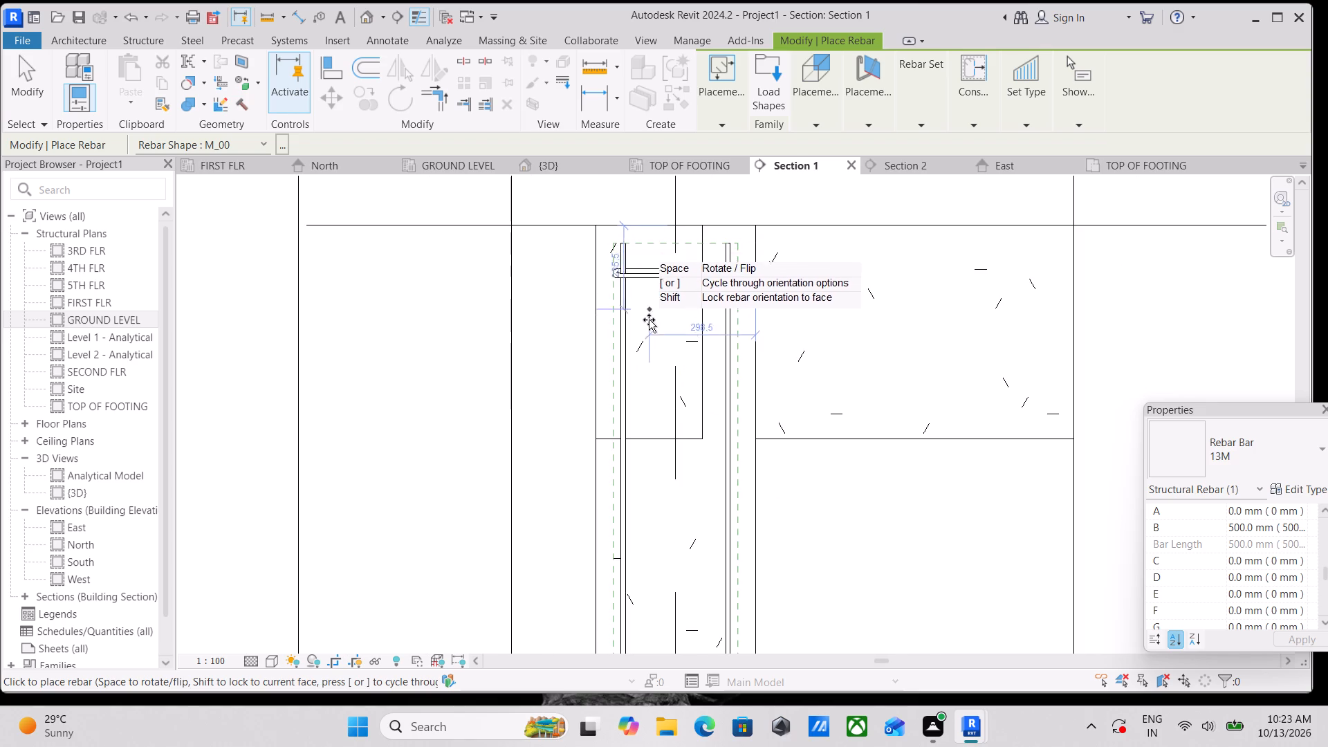
pyautogui.click(642, 301)
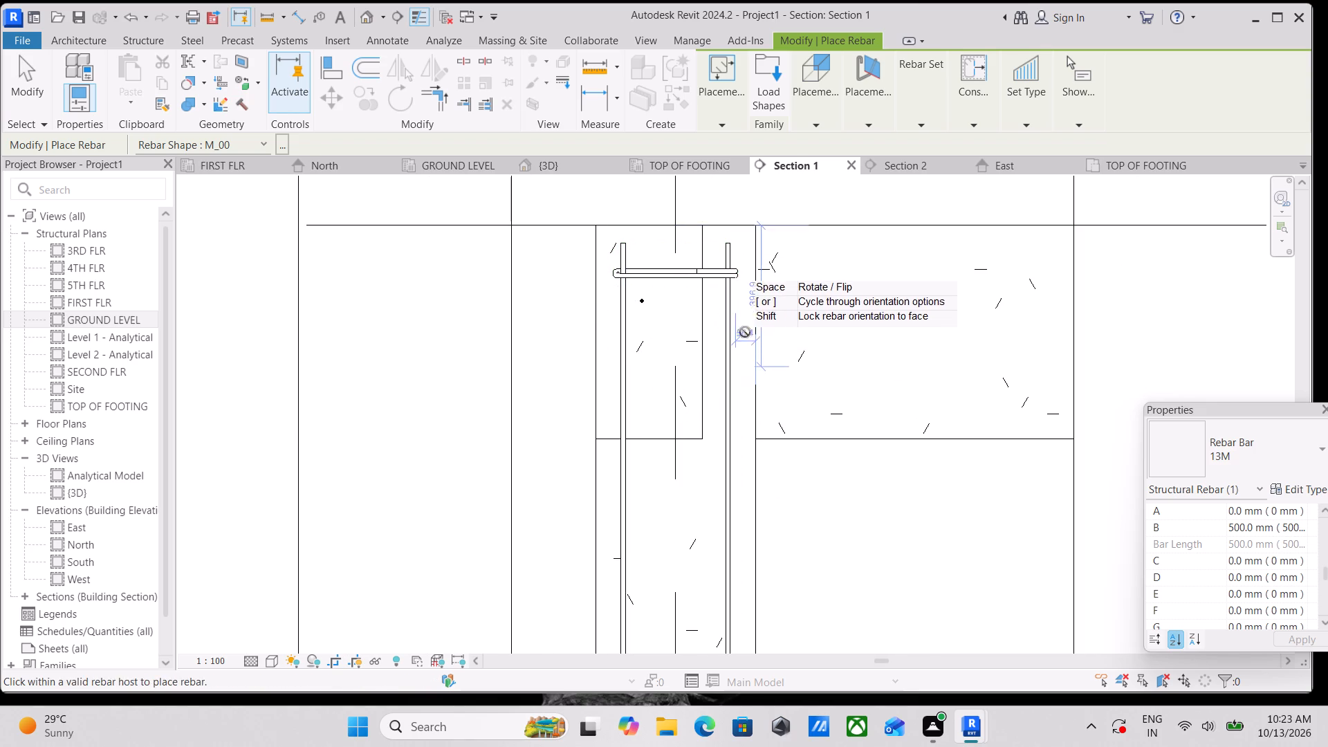
pyautogui.scroll(2, 668, 307)
pyautogui.press('Escape')
# Set the new M_00 bar's view visibility to show unobscured in the {3D} view.
pyautogui.click(631, 301)
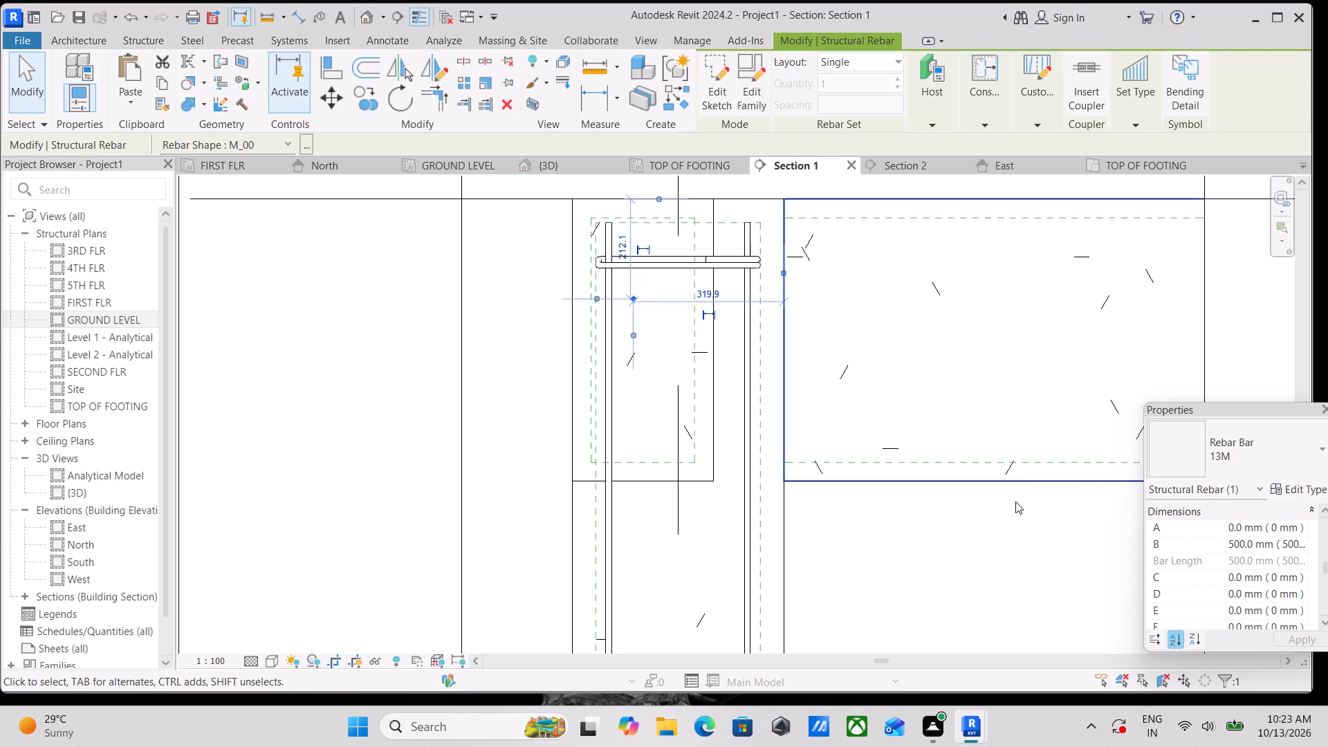
pyautogui.scroll(-3, 1246, 512)
pyautogui.scroll(-2, 1179, 560)
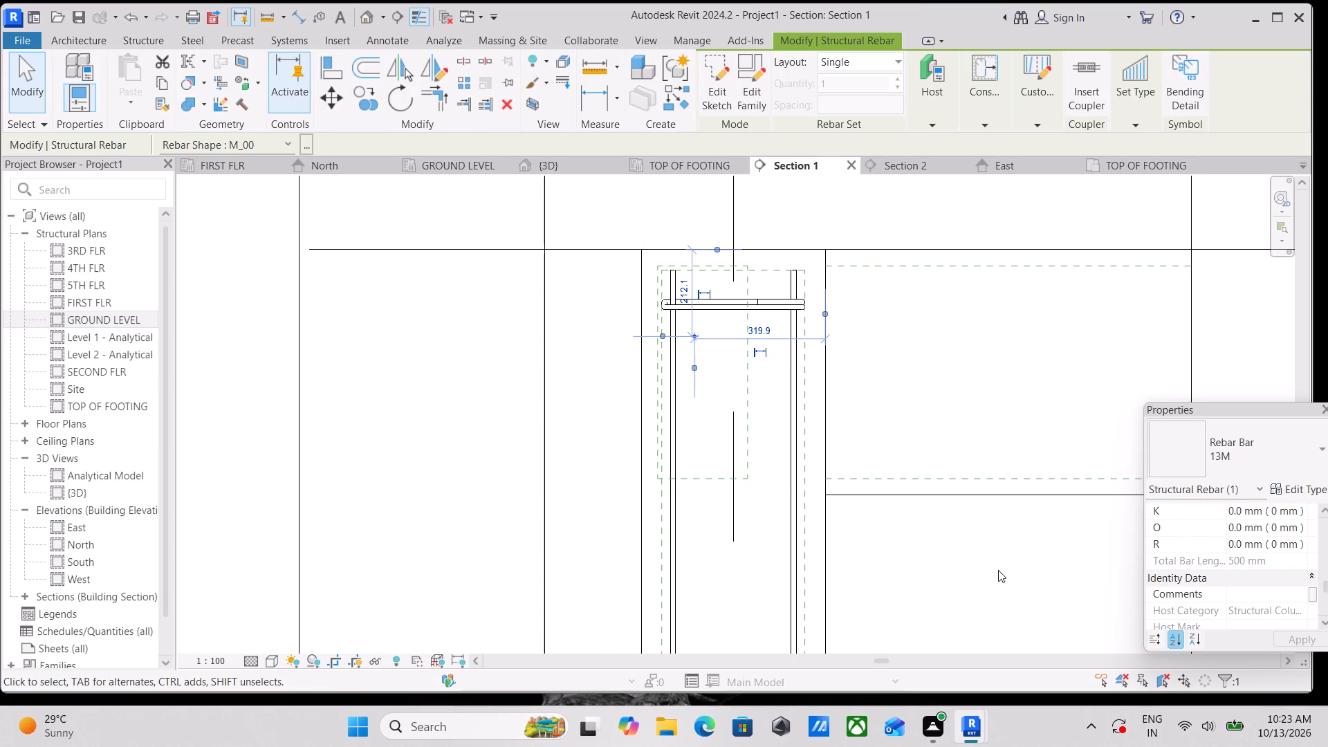
pyautogui.scroll(-2, 116, 545)
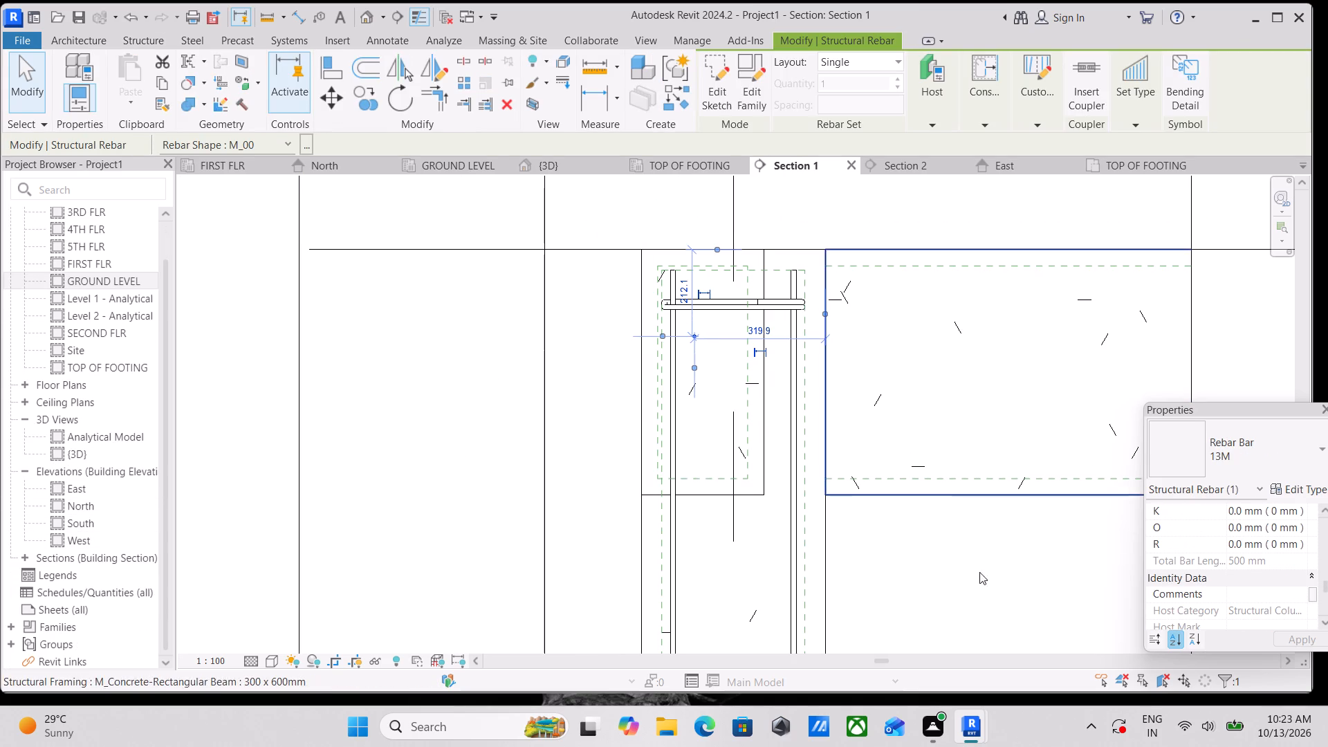
pyautogui.scroll(-3, 1179, 575)
pyautogui.scroll(12, 1183, 571)
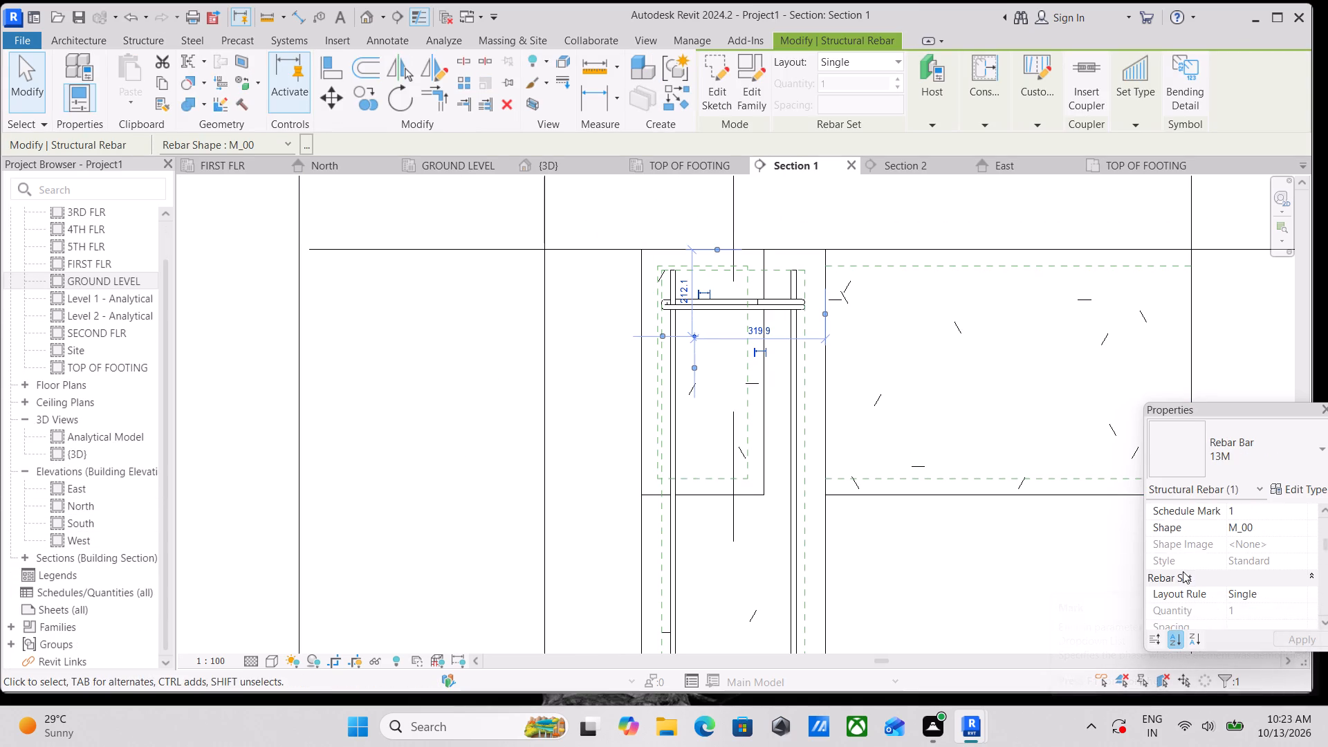
pyautogui.scroll(-3, 1183, 566)
pyautogui.click(1250, 528)
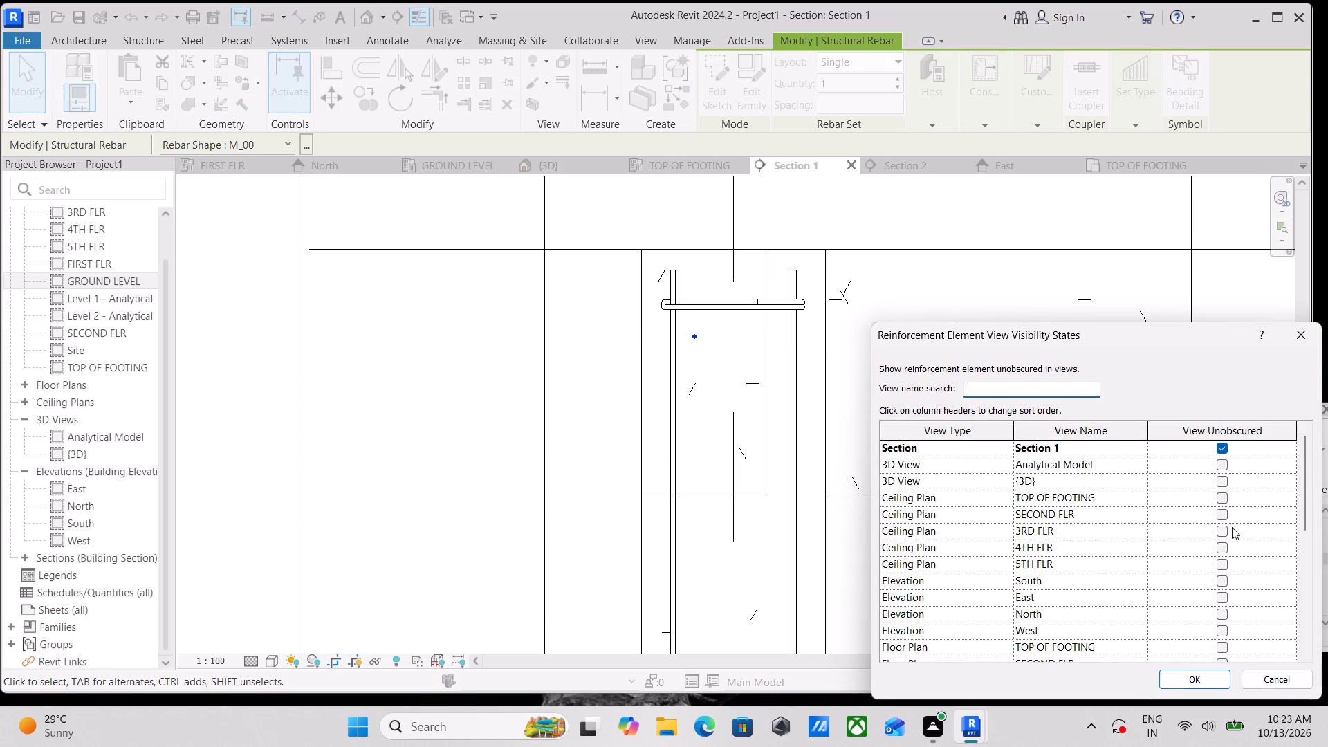
pyautogui.click(1225, 480)
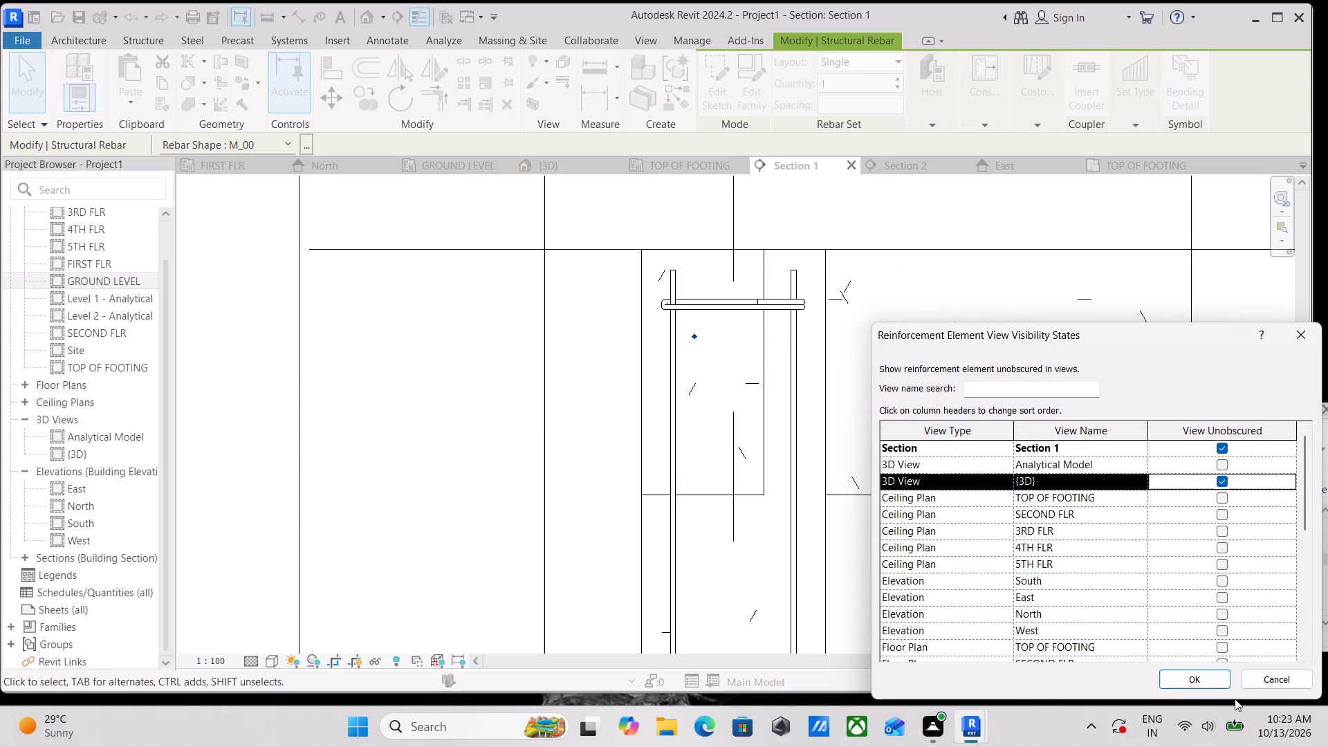
pyautogui.click(1208, 678)
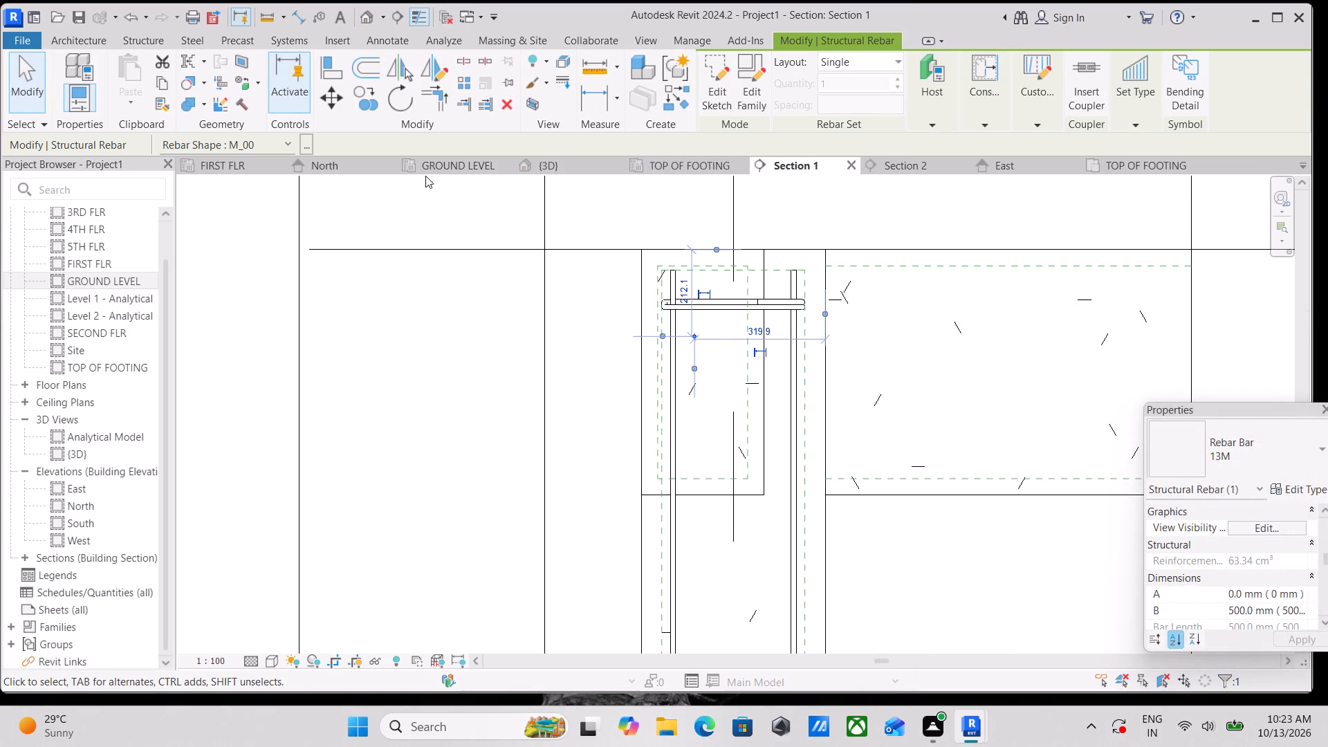
# Delete the straight 500 mm M_00 bar beneath the tie near the column's top in the {3D} view.
pyautogui.click(527, 160)
pyautogui.scroll(-1, 733, 349)
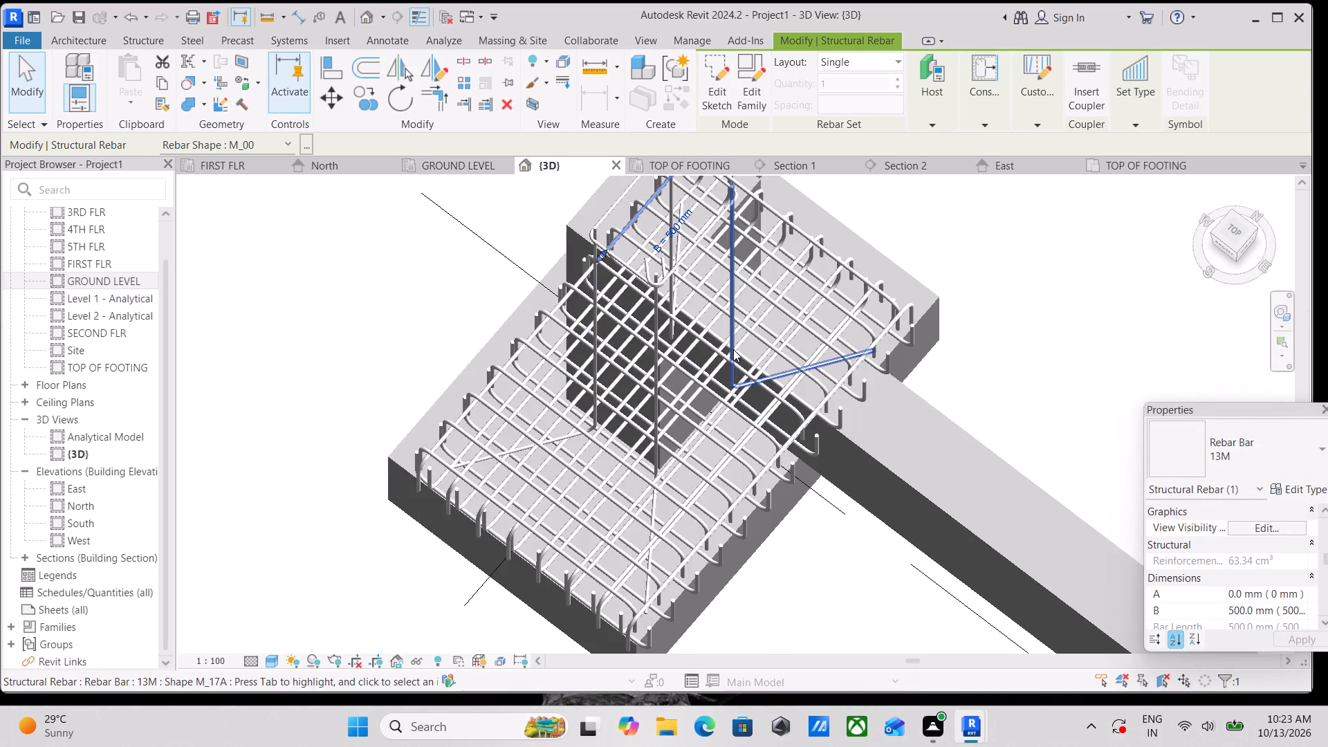
pyautogui.scroll(-1, 653, 223)
pyautogui.moveTo(656, 225); pyautogui.dragTo(679, 351, button='middle')
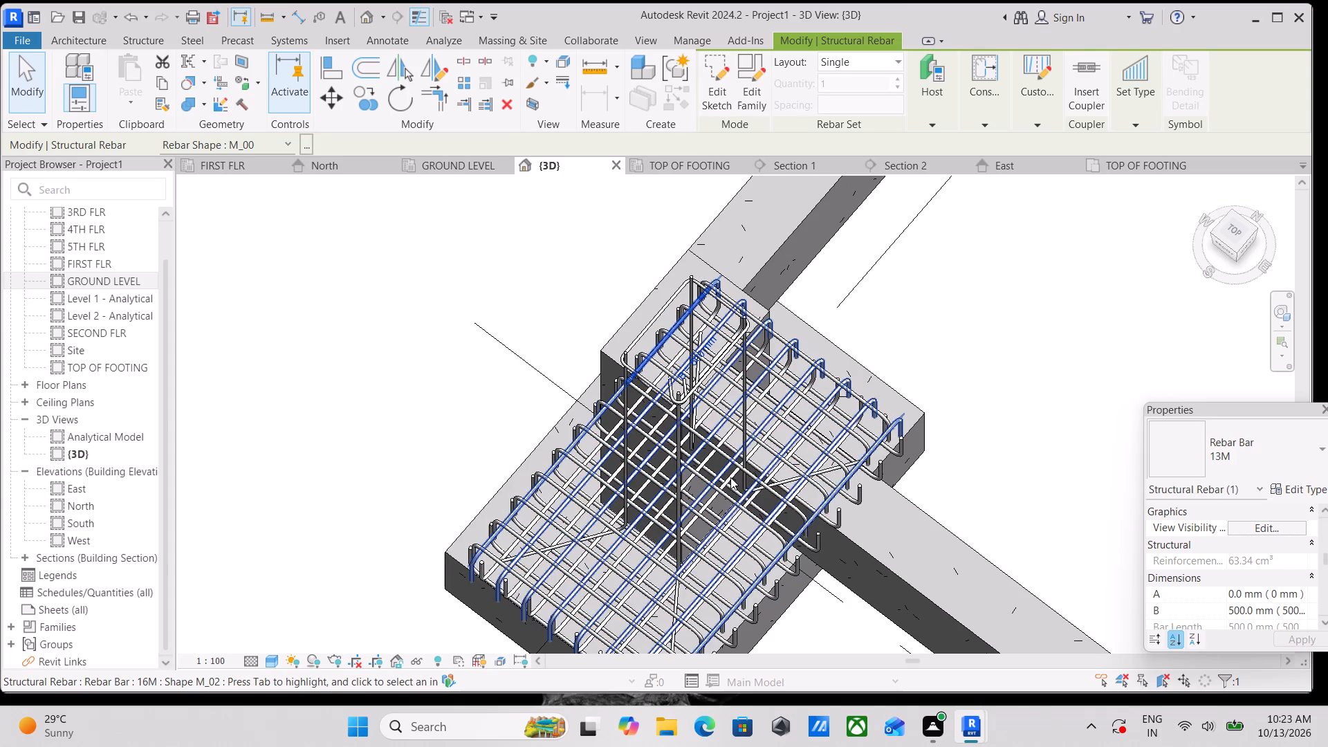
pyautogui.keyDown('shift'); pyautogui.moveTo(706, 513); pyautogui.dragTo(400, 326, button='middle'); pyautogui.keyUp('shift')
pyautogui.keyDown('shift'); pyautogui.moveTo(786, 439); pyautogui.dragTo(539, 409, button='middle'); pyautogui.keyUp('shift')
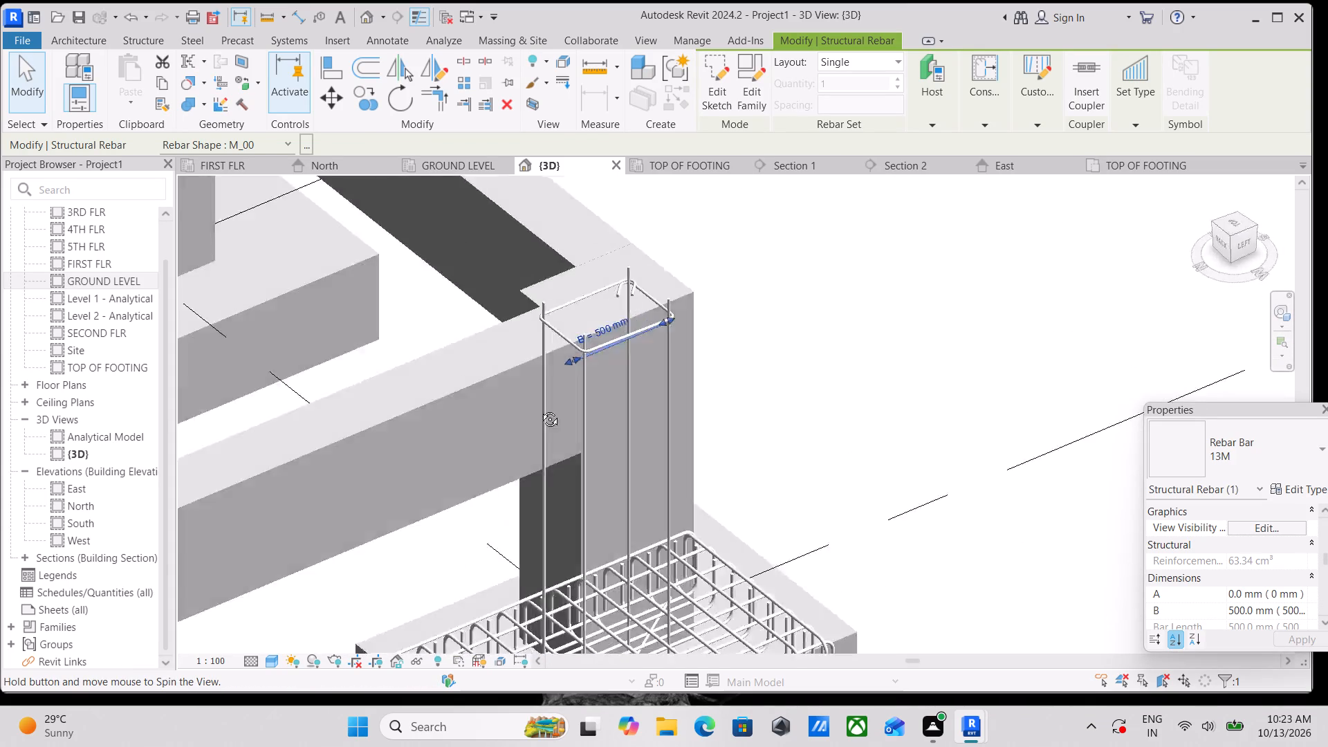
pyautogui.keyDown('shift'); pyautogui.moveTo(539, 409); pyautogui.dragTo(477, 430, button='middle'); pyautogui.keyUp('shift')
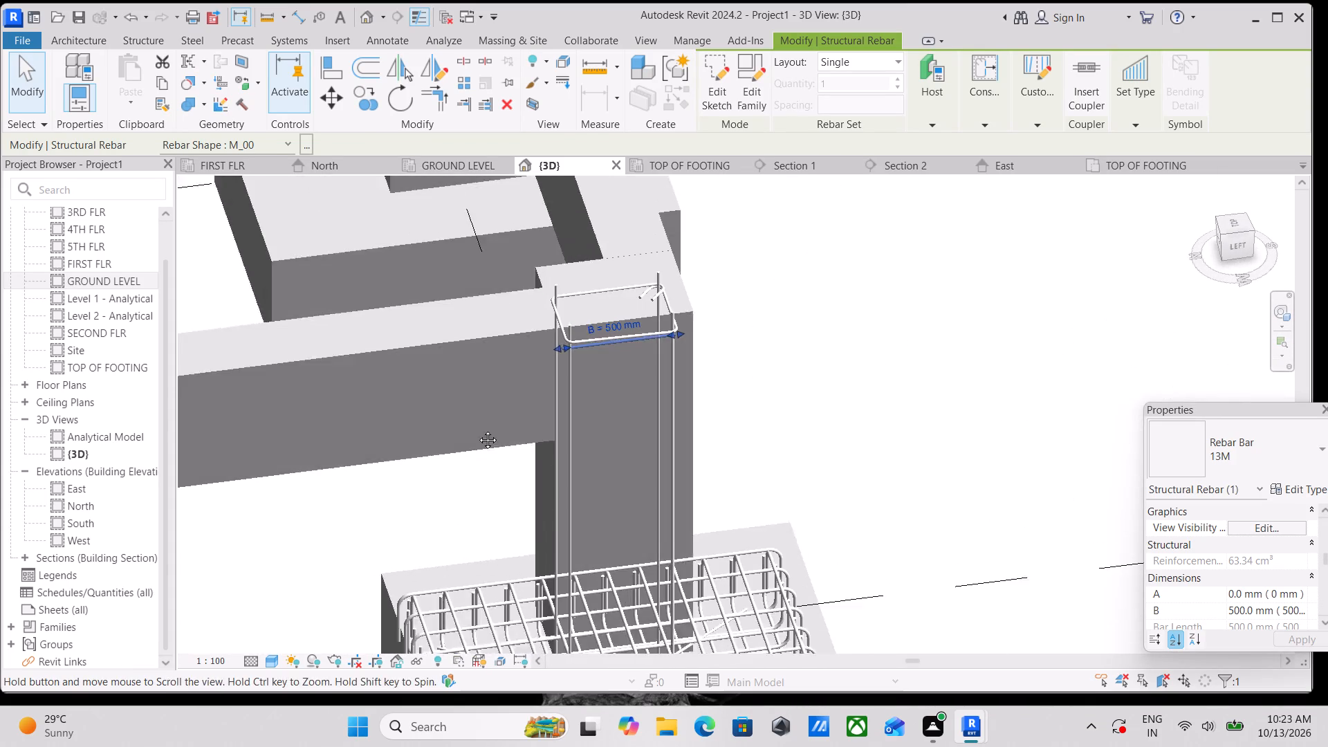
pyautogui.keyDown('shift'); pyautogui.moveTo(477, 430); pyautogui.dragTo(428, 441, button='middle'); pyautogui.keyUp('shift')
pyautogui.scroll(2, 576, 358)
pyautogui.press('space')
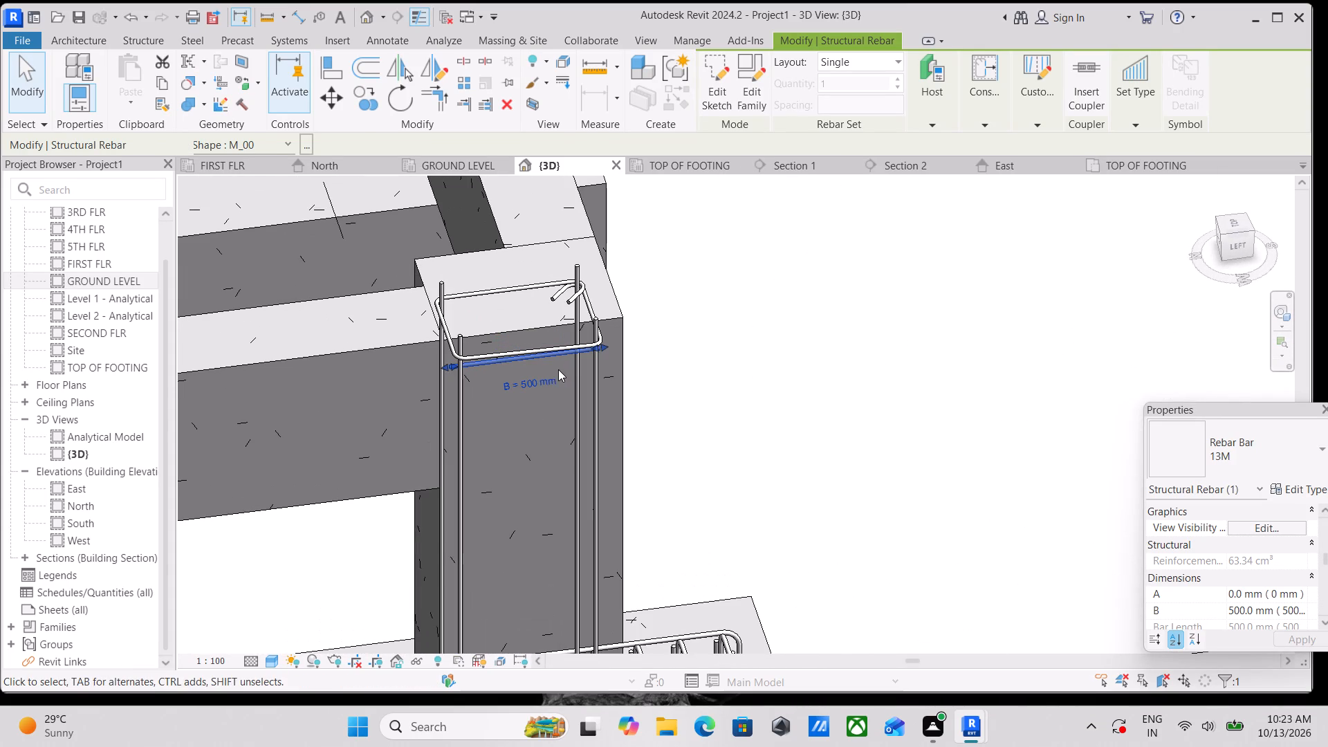
pyautogui.press('space')
pyautogui.rightClick(534, 362)
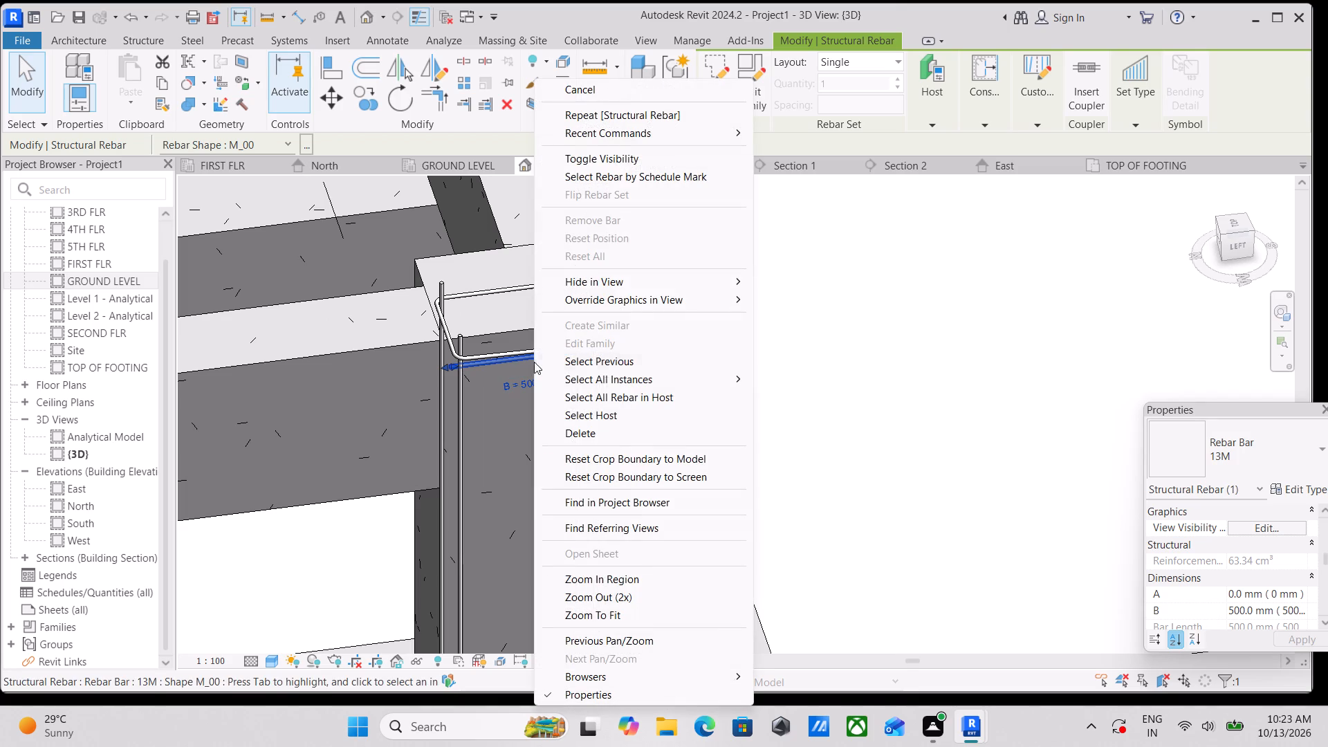
pyautogui.click(602, 434)
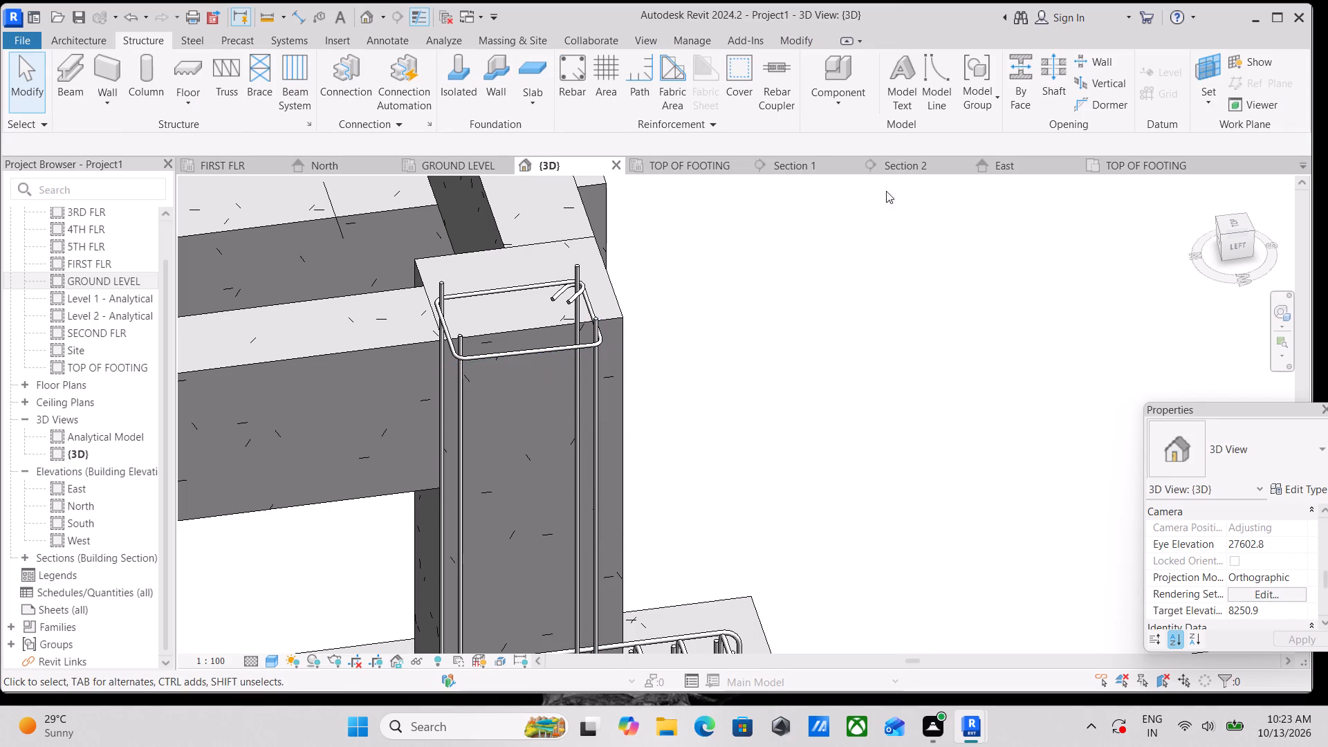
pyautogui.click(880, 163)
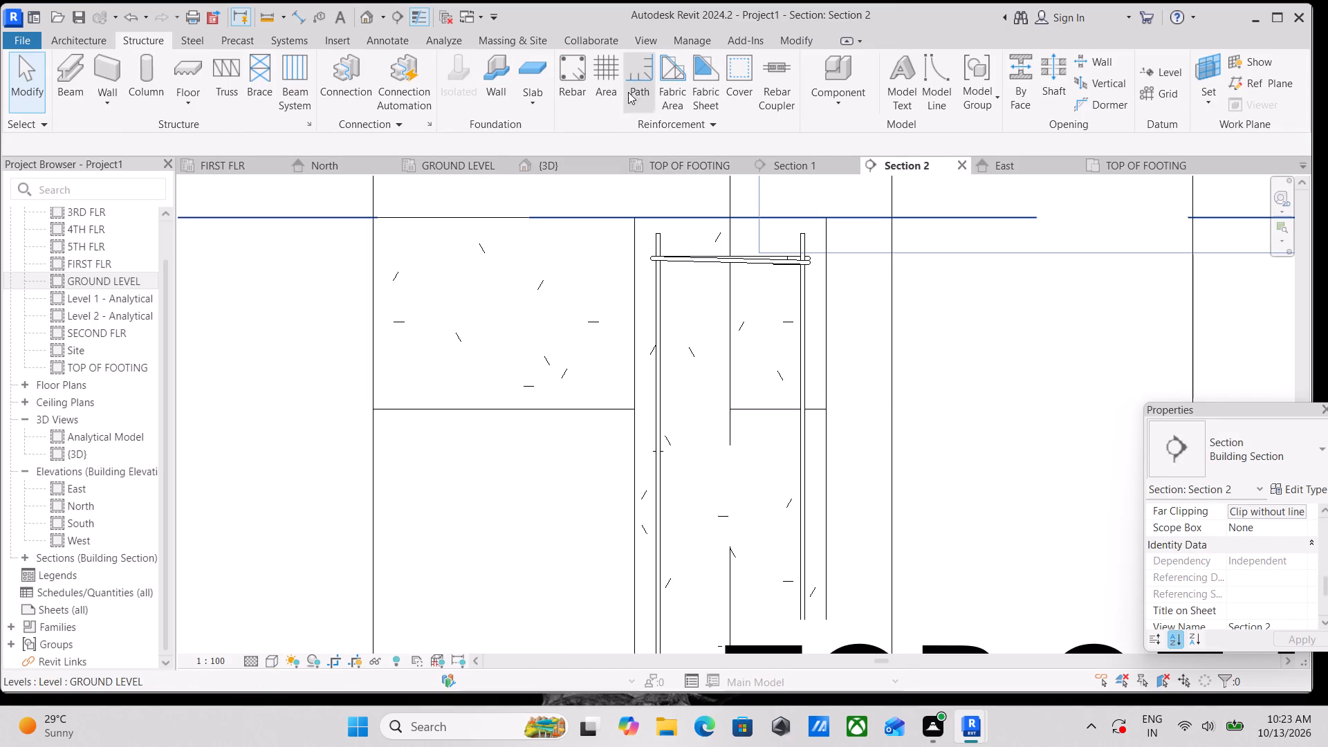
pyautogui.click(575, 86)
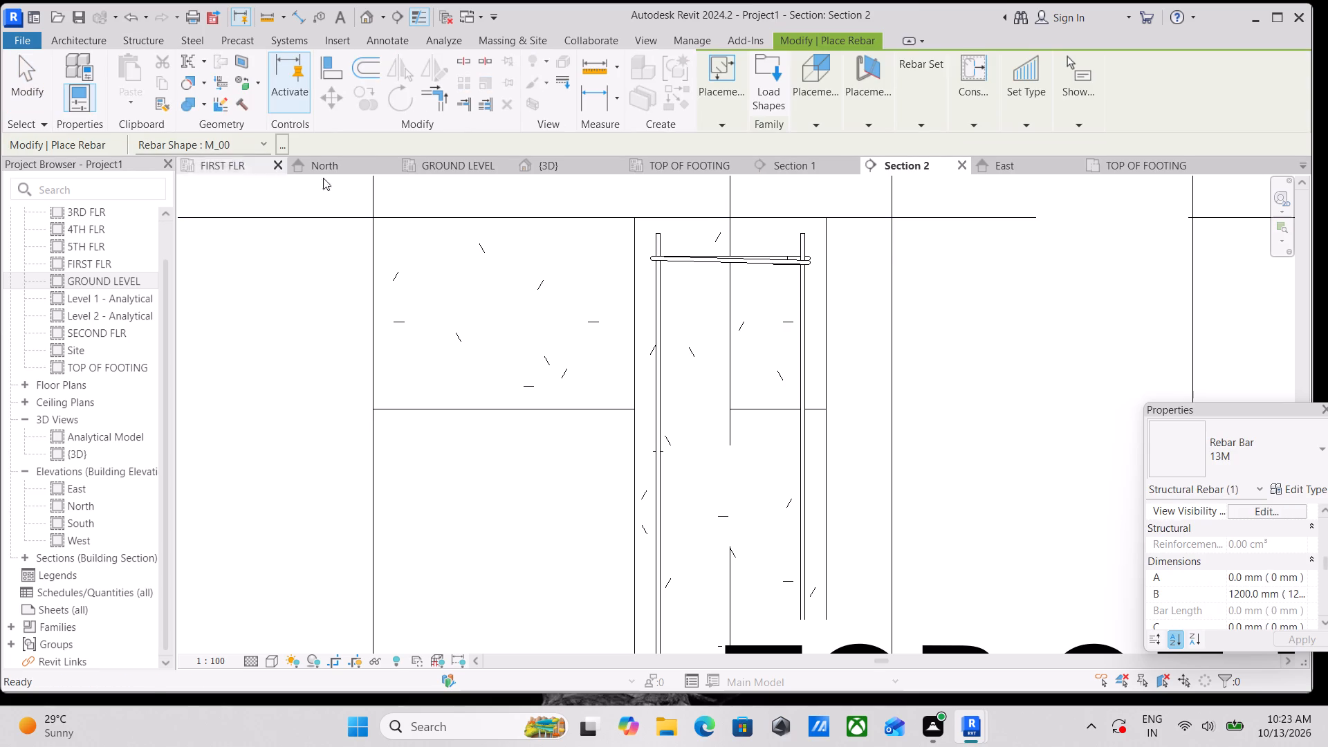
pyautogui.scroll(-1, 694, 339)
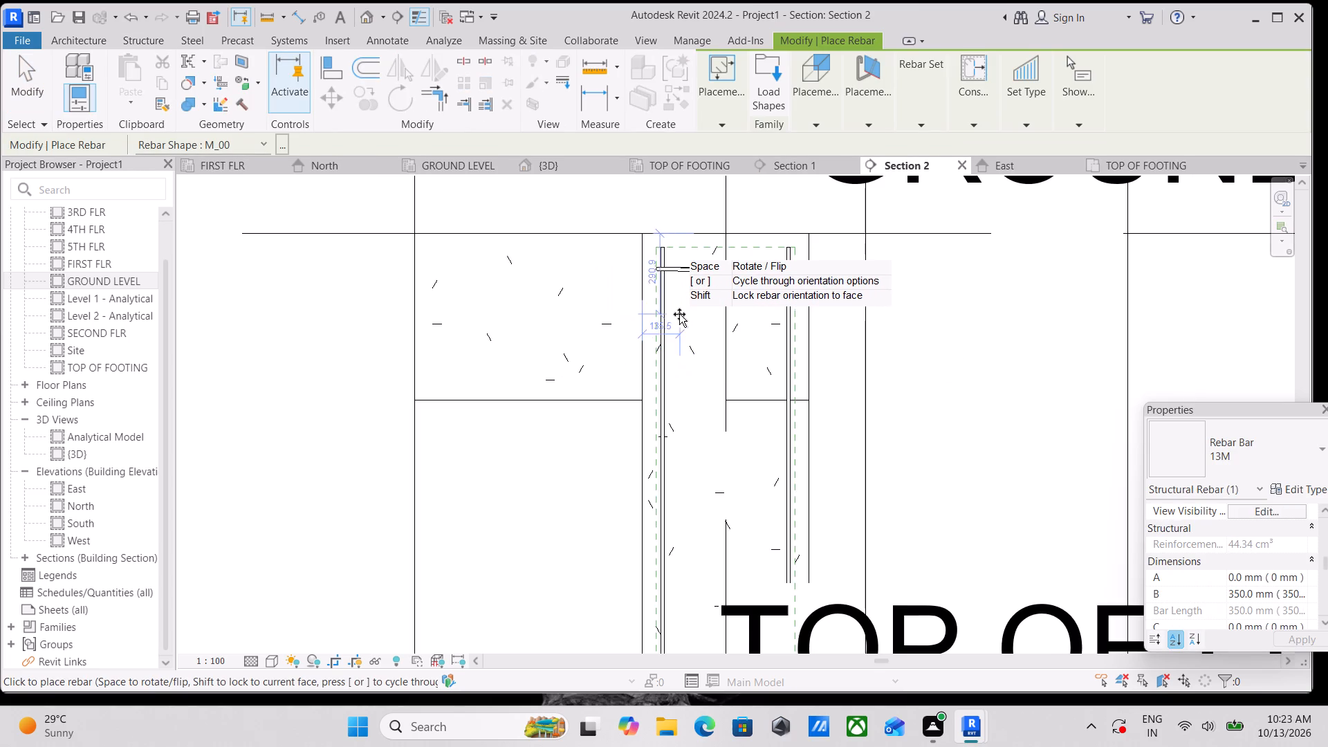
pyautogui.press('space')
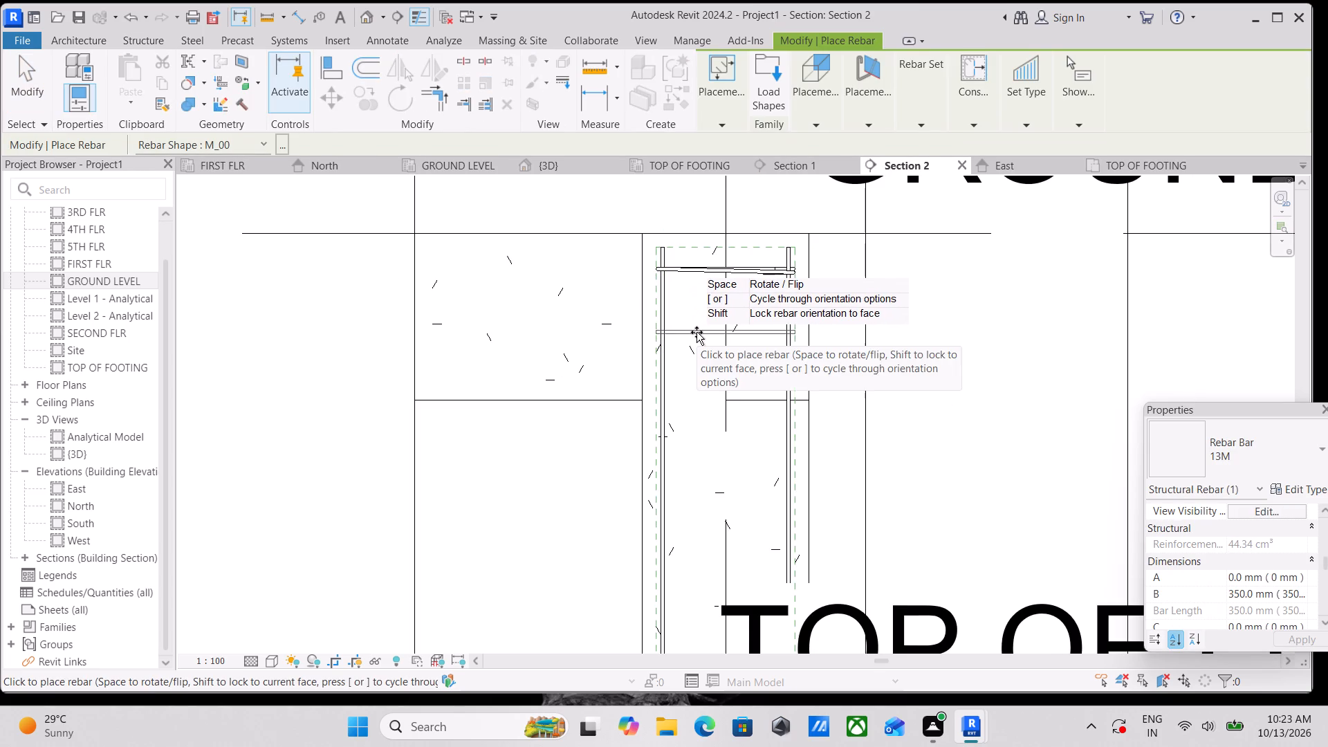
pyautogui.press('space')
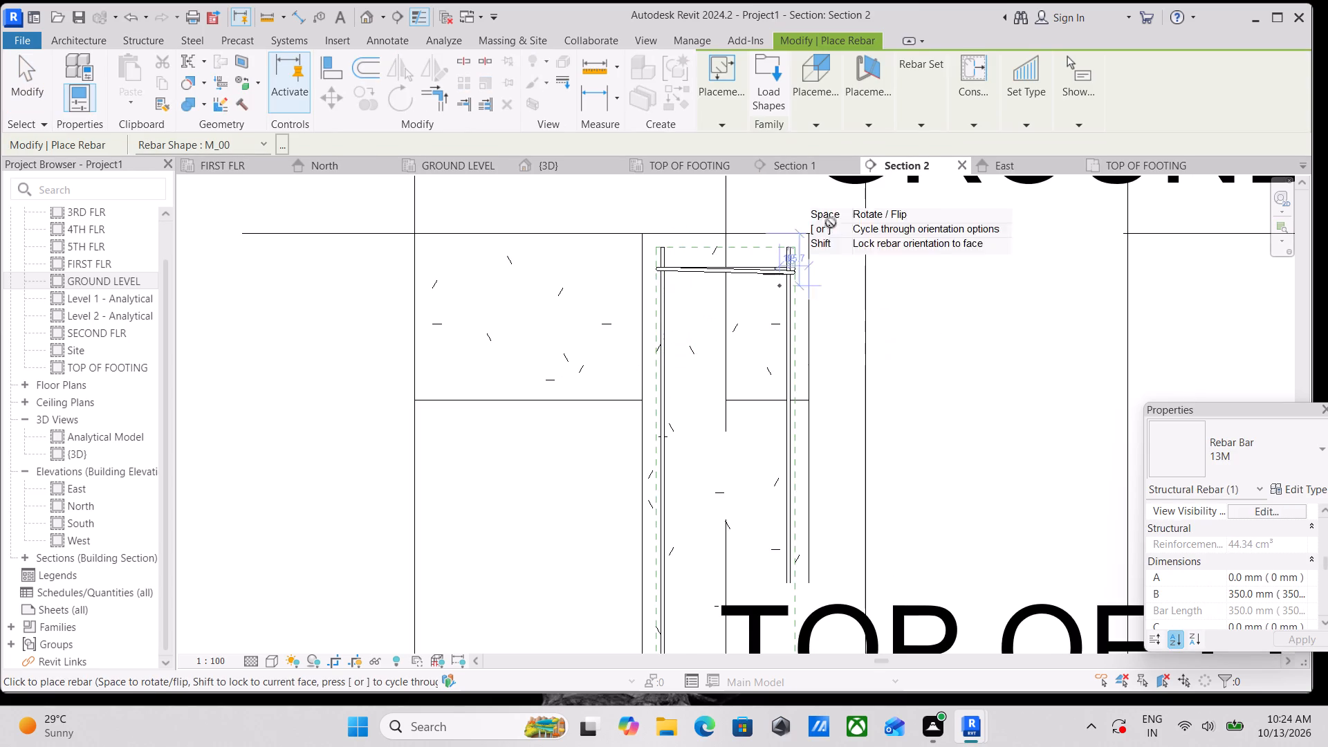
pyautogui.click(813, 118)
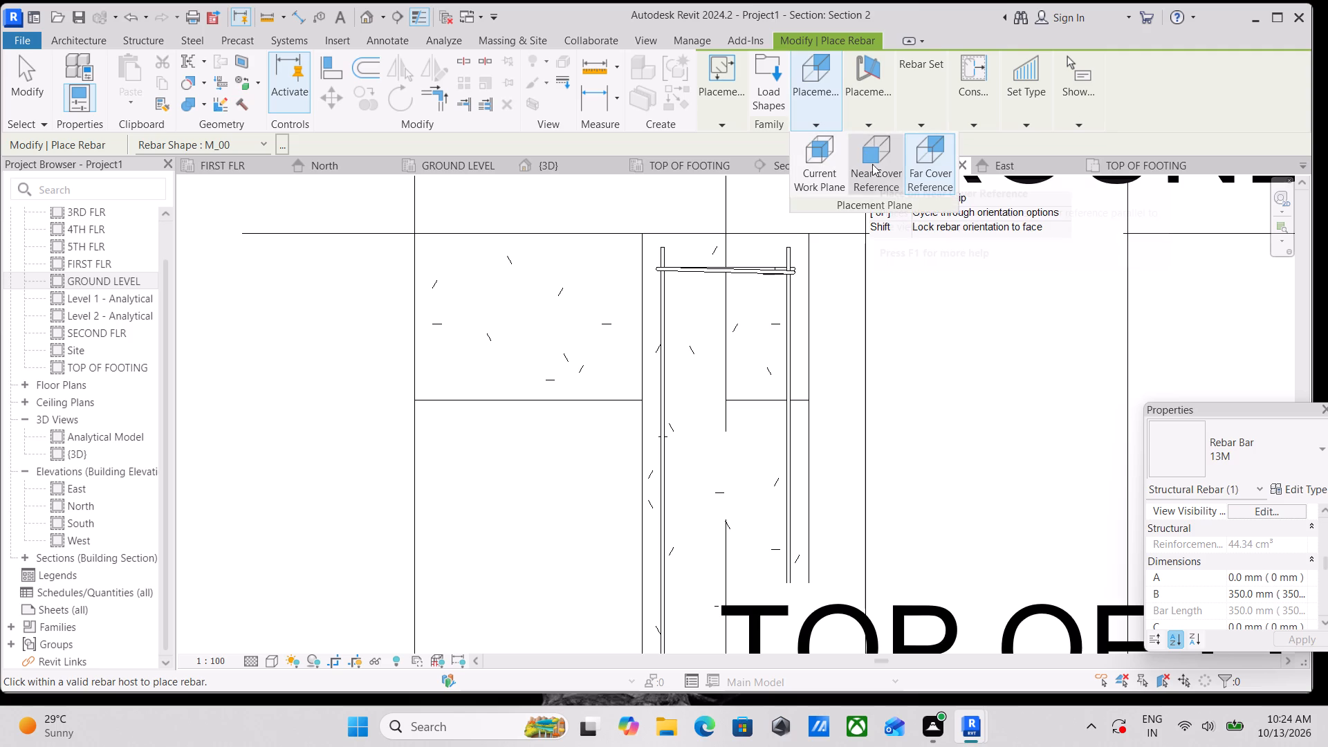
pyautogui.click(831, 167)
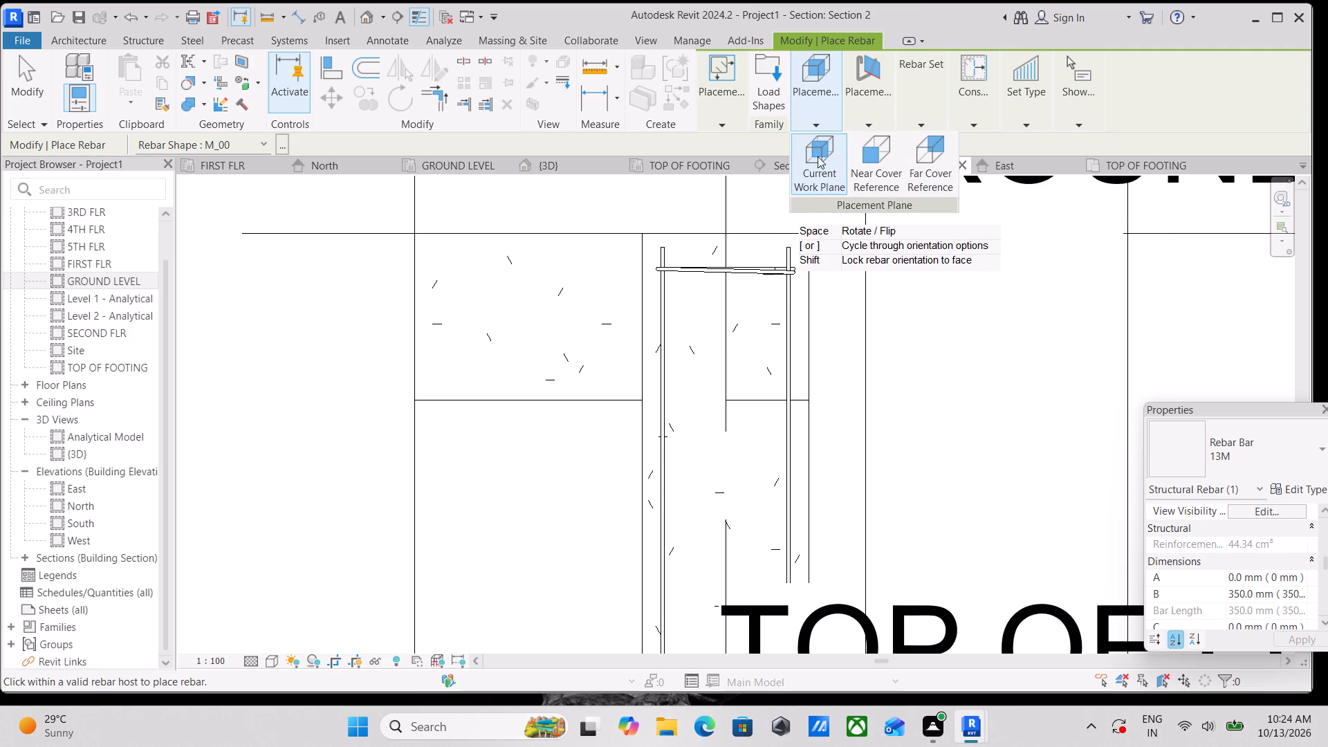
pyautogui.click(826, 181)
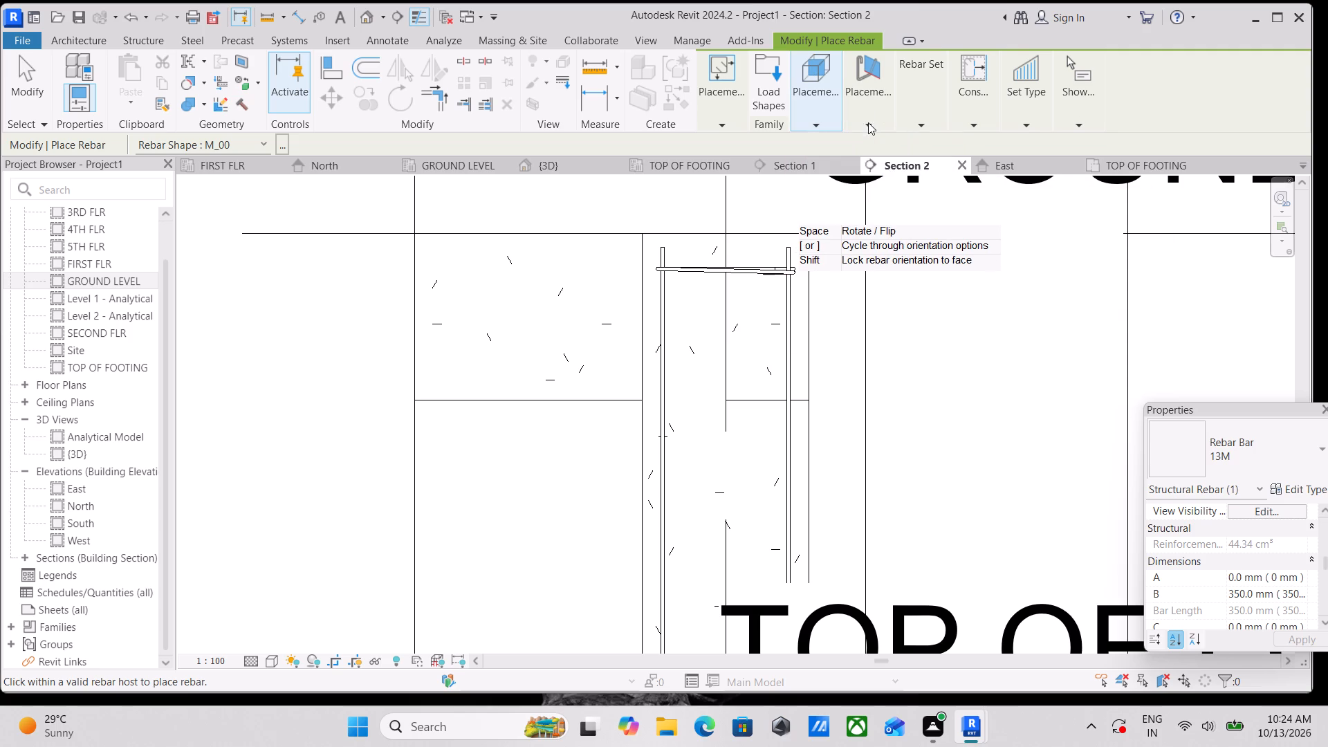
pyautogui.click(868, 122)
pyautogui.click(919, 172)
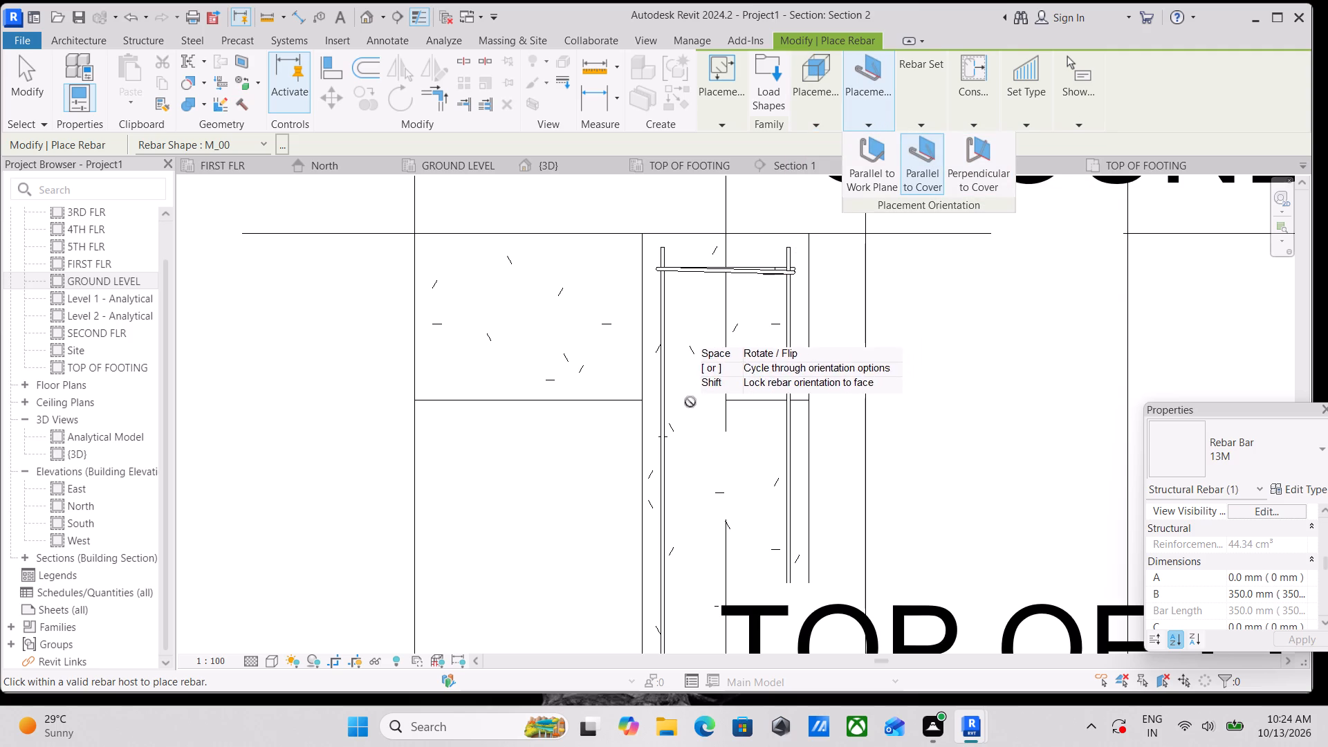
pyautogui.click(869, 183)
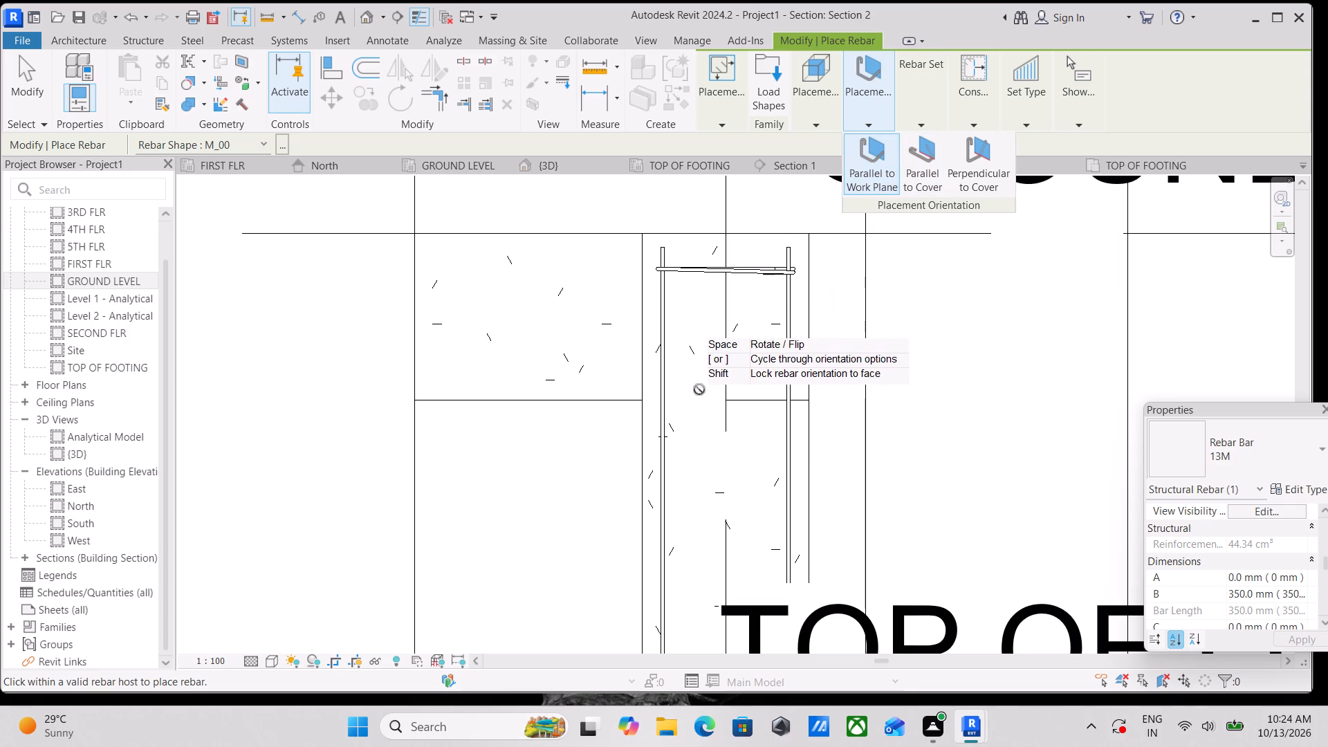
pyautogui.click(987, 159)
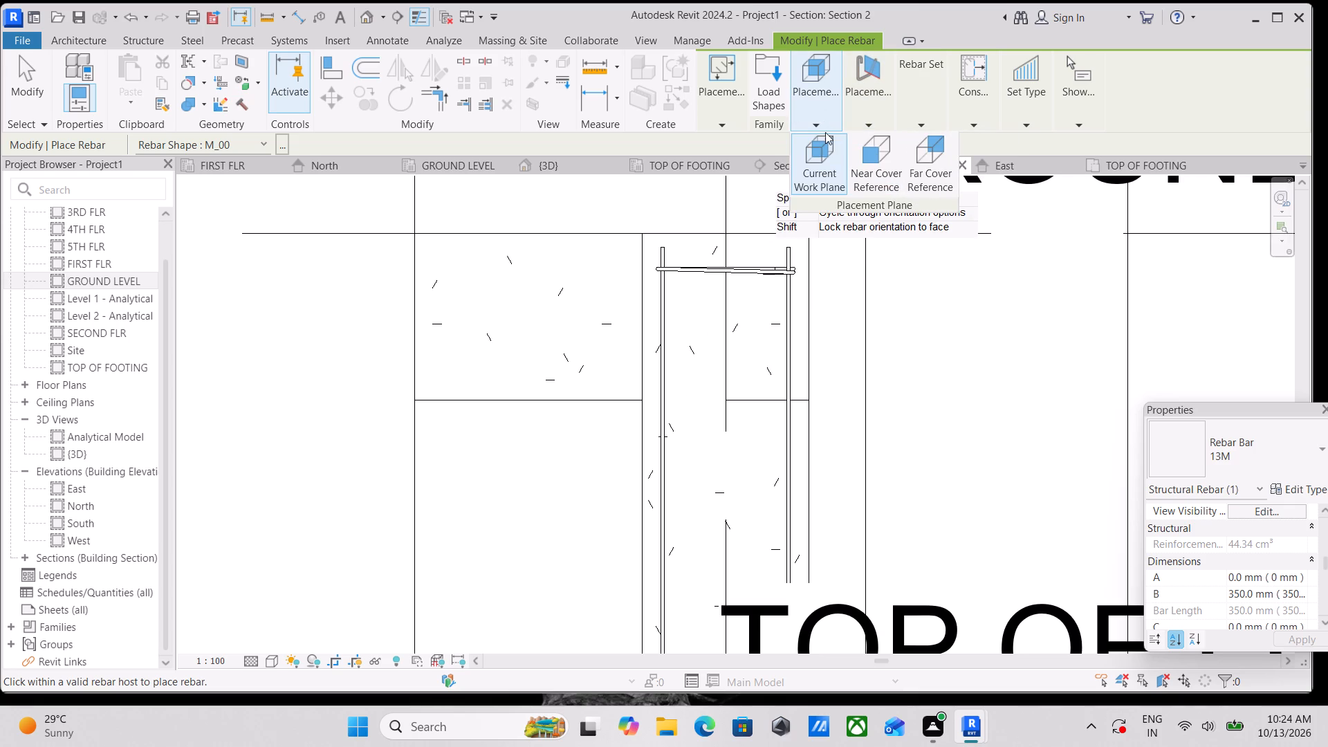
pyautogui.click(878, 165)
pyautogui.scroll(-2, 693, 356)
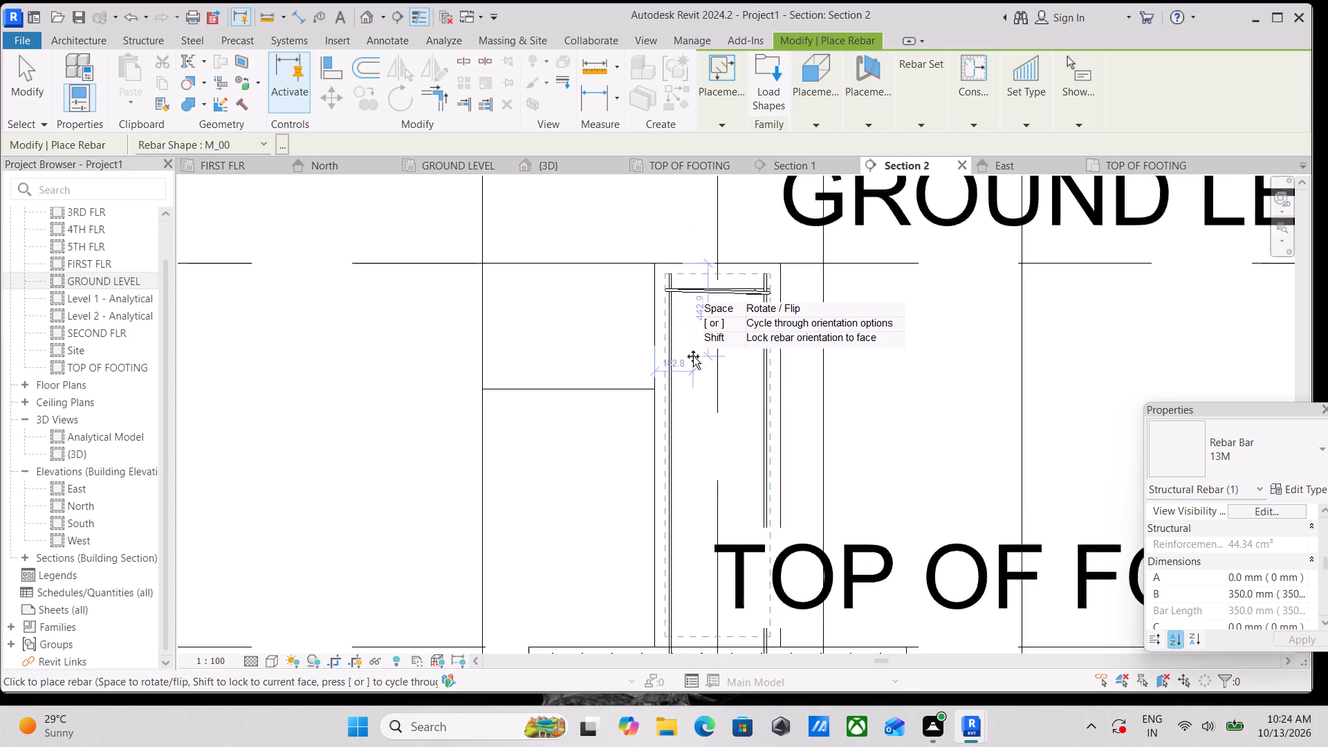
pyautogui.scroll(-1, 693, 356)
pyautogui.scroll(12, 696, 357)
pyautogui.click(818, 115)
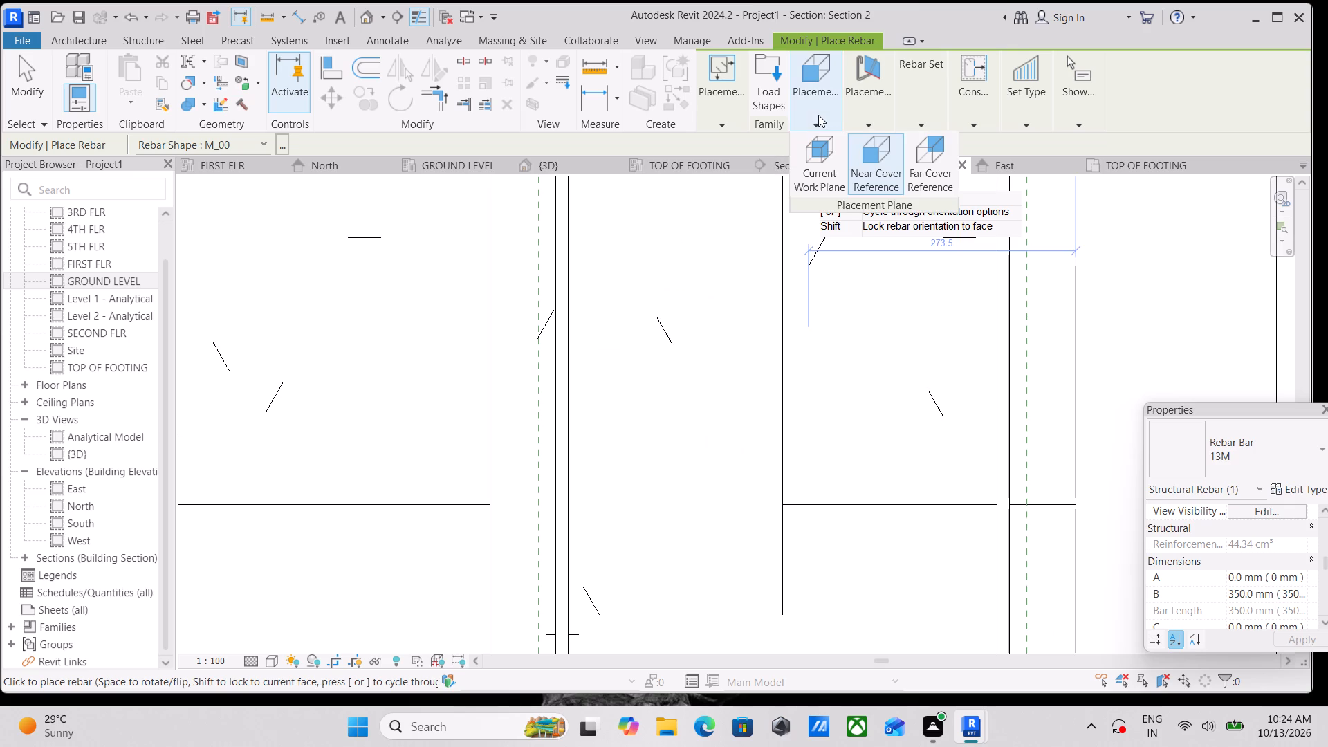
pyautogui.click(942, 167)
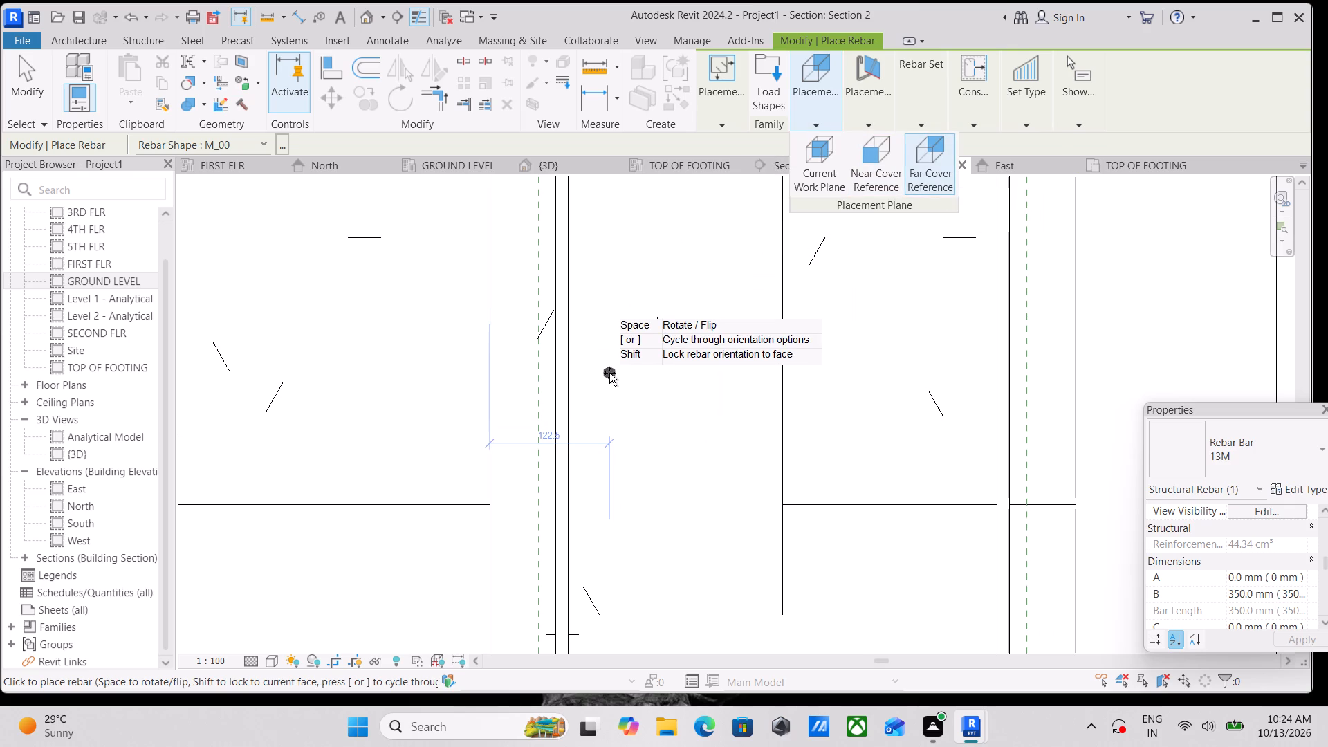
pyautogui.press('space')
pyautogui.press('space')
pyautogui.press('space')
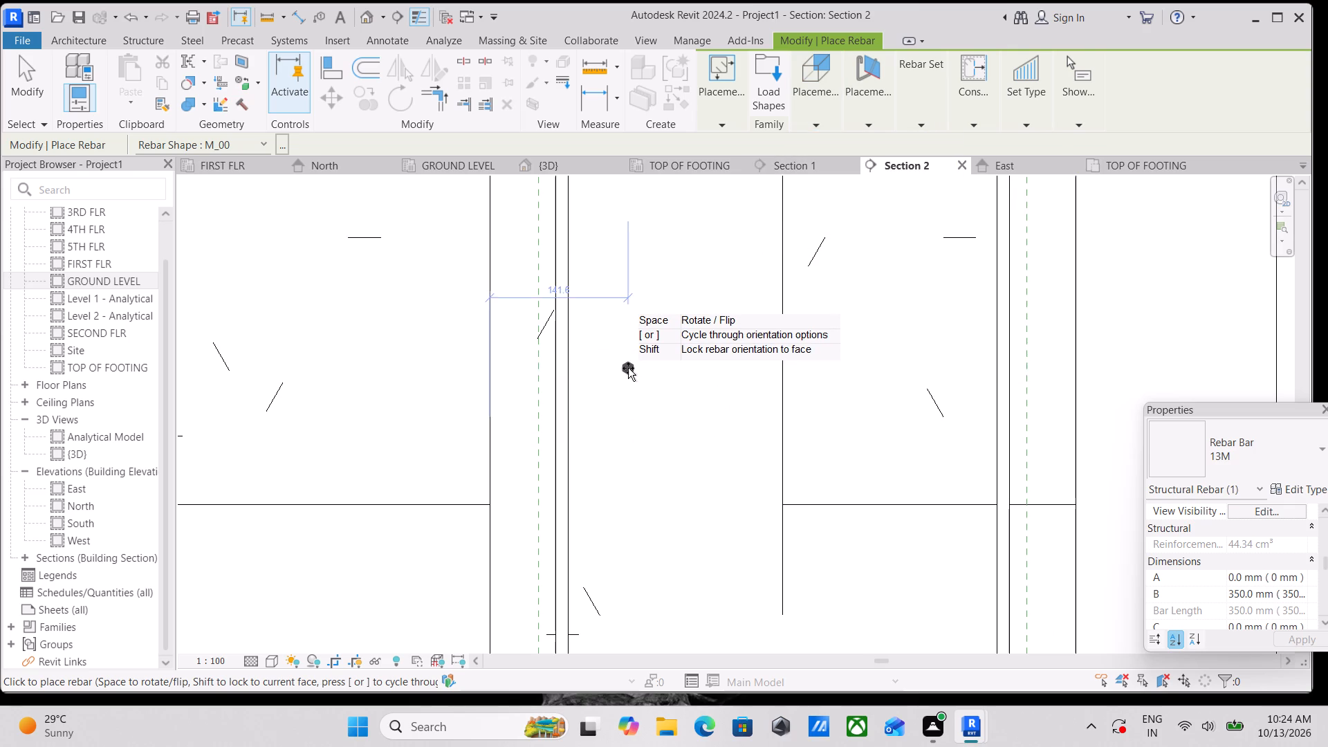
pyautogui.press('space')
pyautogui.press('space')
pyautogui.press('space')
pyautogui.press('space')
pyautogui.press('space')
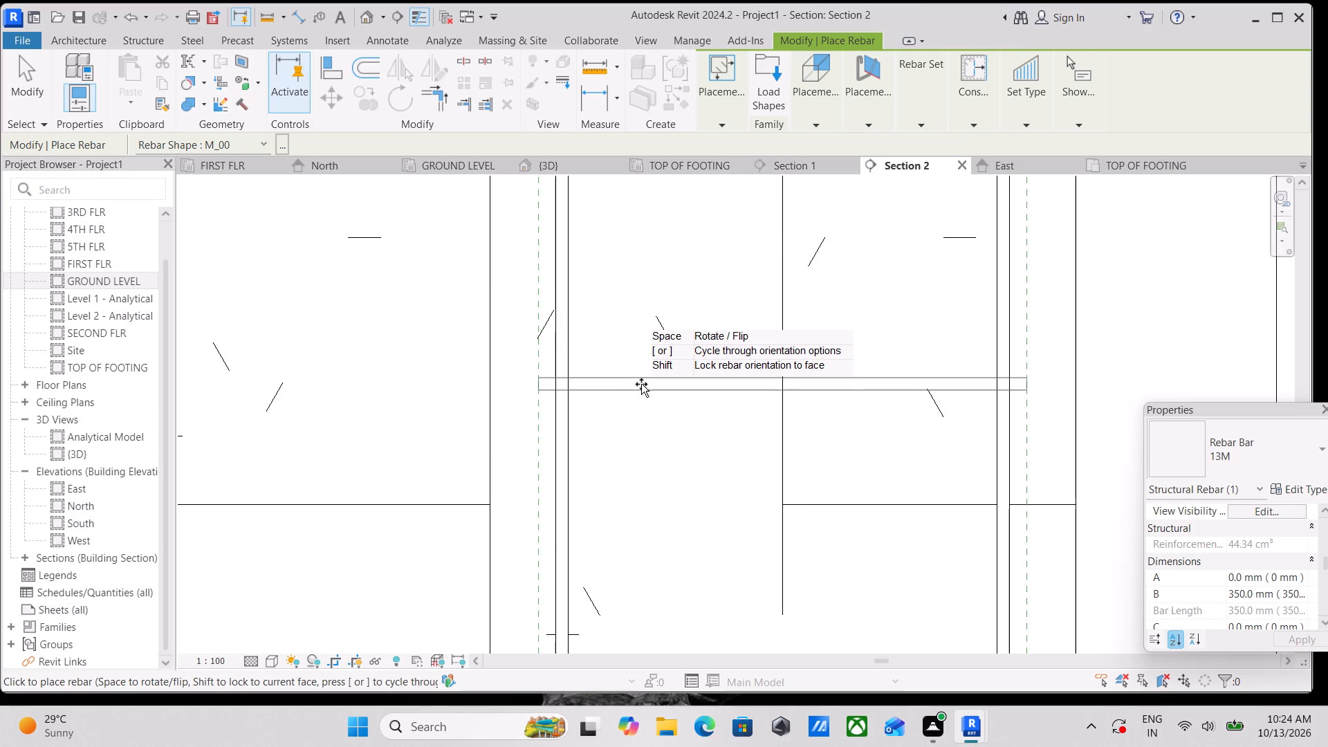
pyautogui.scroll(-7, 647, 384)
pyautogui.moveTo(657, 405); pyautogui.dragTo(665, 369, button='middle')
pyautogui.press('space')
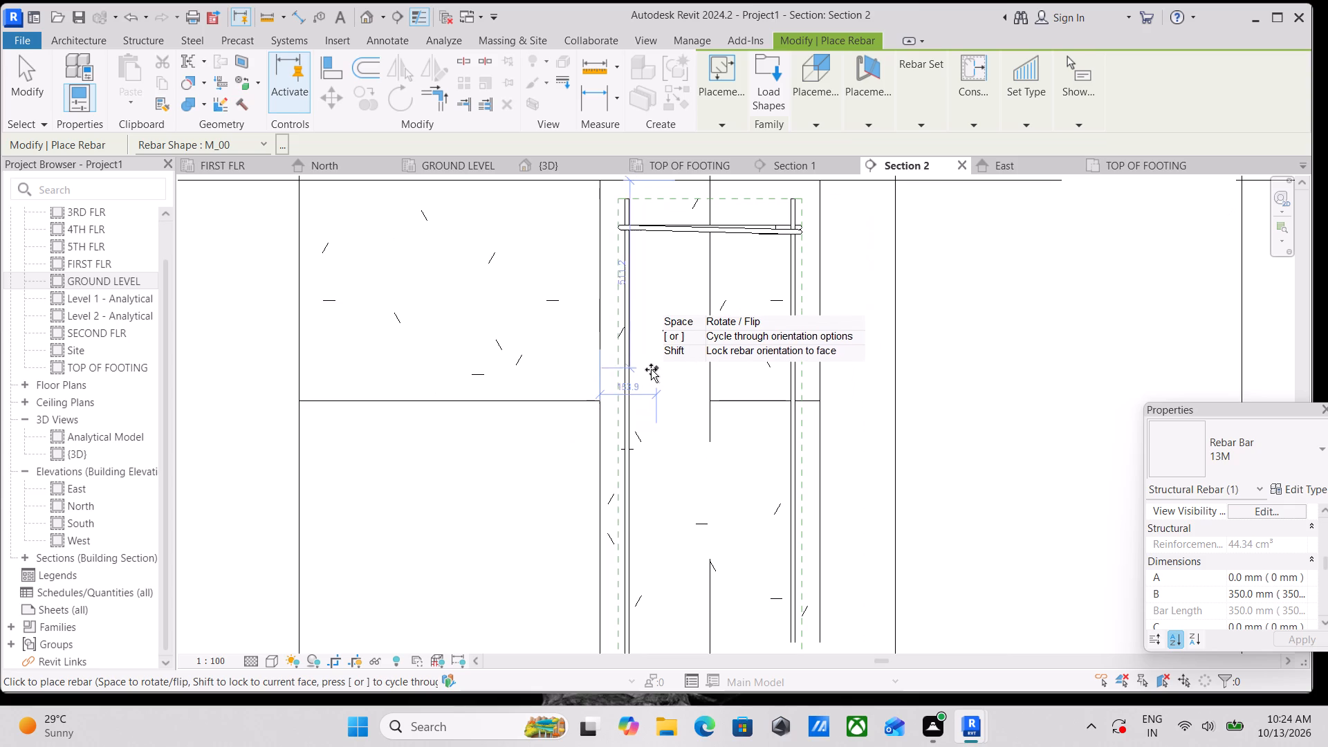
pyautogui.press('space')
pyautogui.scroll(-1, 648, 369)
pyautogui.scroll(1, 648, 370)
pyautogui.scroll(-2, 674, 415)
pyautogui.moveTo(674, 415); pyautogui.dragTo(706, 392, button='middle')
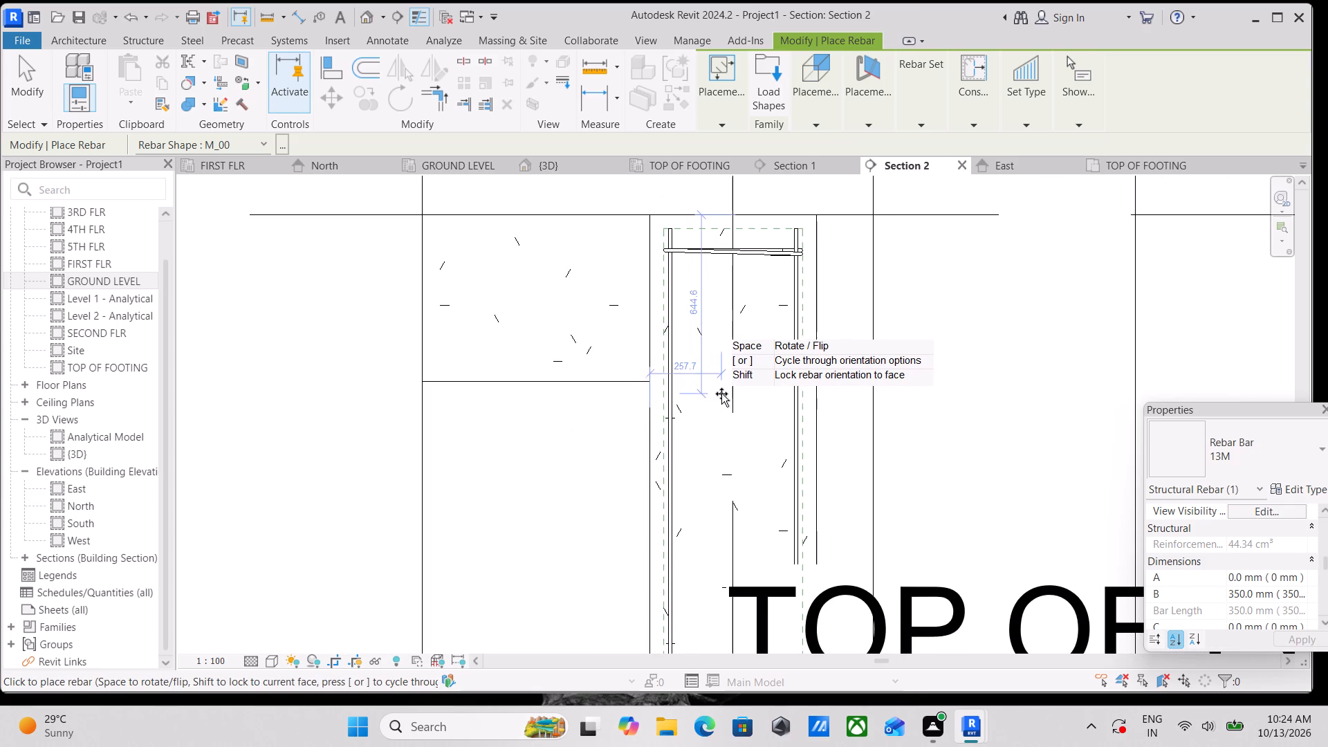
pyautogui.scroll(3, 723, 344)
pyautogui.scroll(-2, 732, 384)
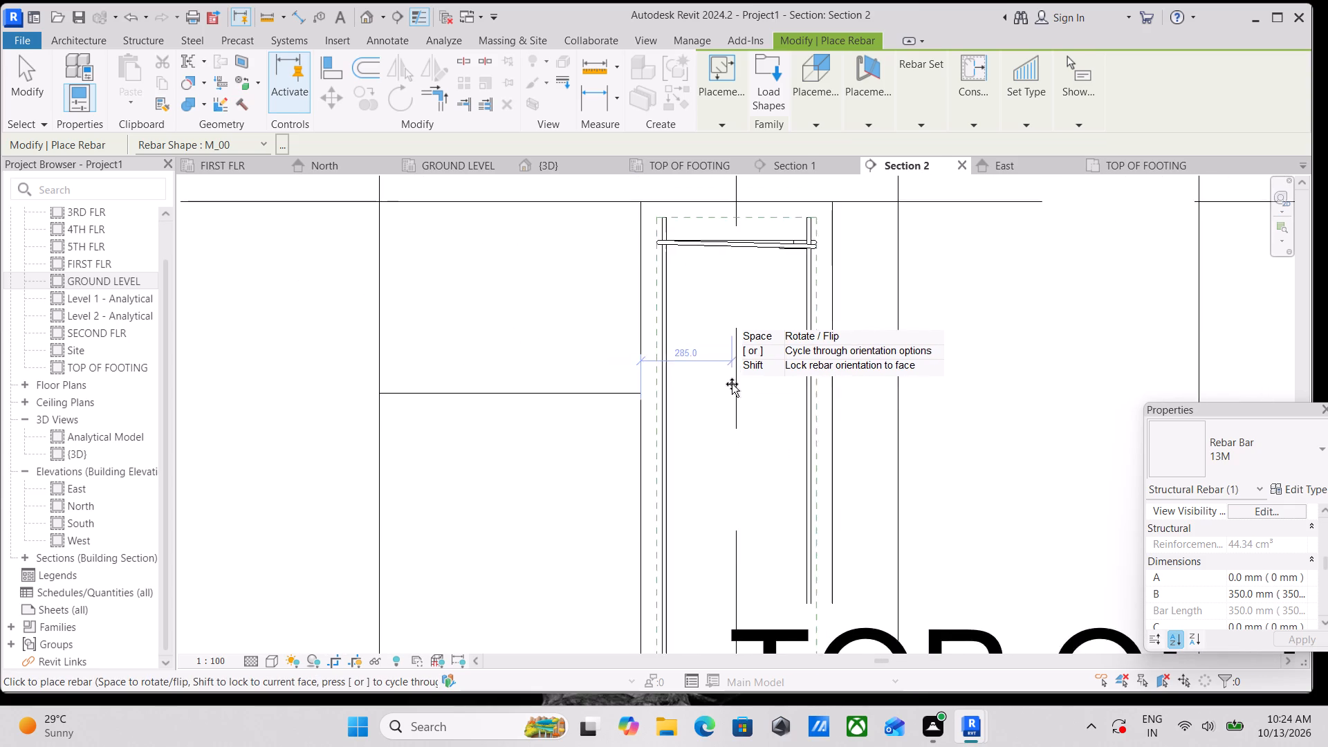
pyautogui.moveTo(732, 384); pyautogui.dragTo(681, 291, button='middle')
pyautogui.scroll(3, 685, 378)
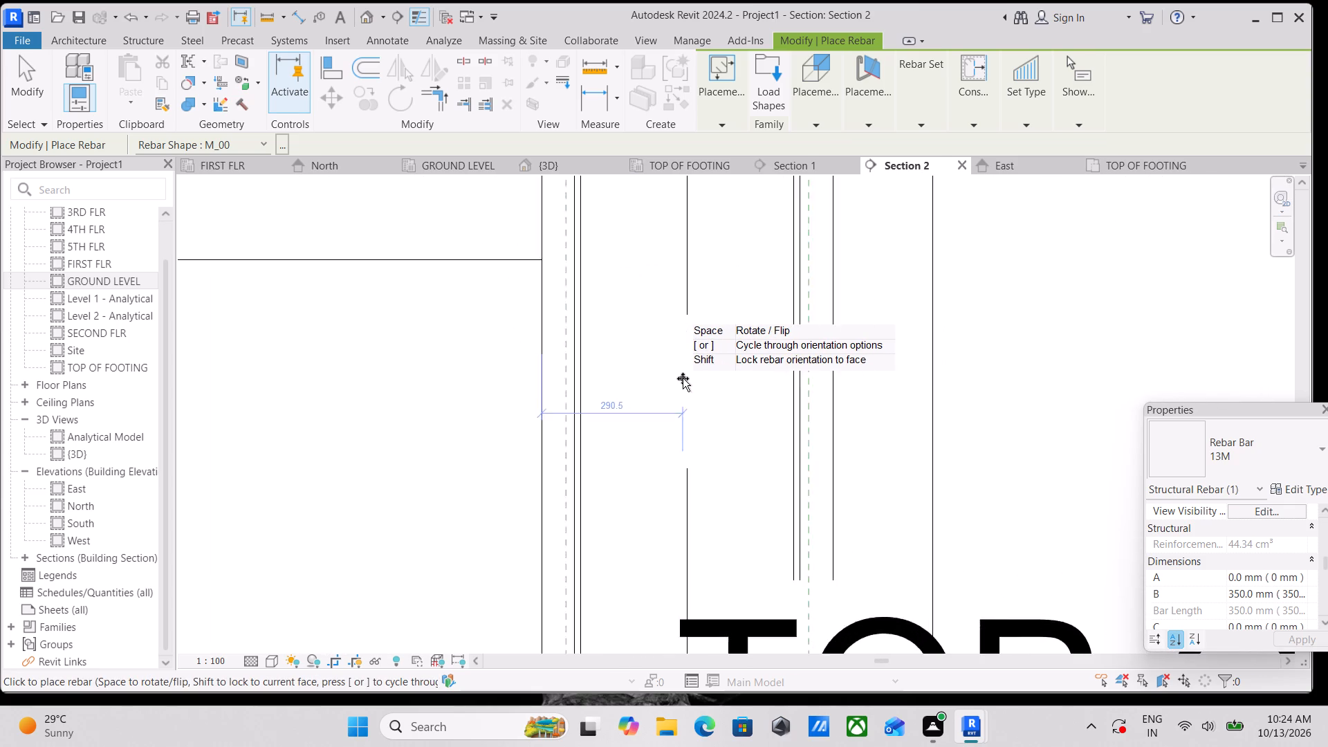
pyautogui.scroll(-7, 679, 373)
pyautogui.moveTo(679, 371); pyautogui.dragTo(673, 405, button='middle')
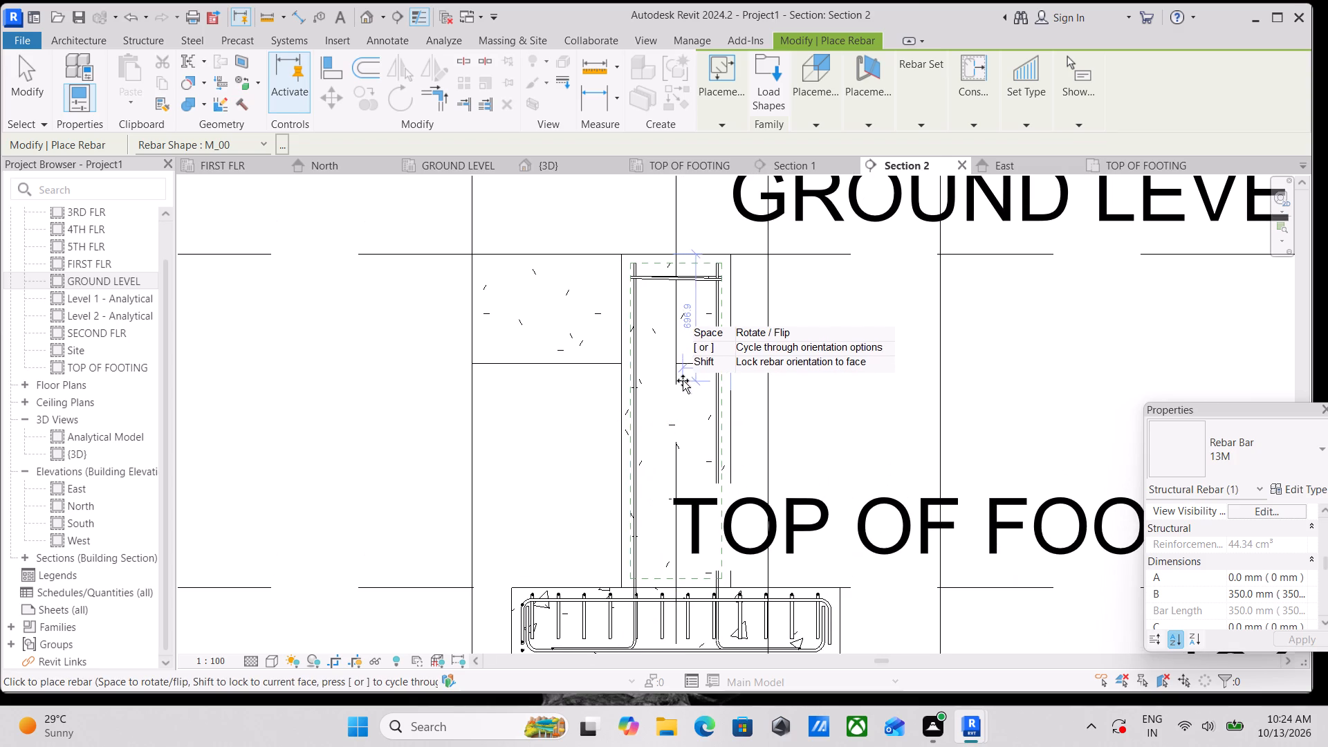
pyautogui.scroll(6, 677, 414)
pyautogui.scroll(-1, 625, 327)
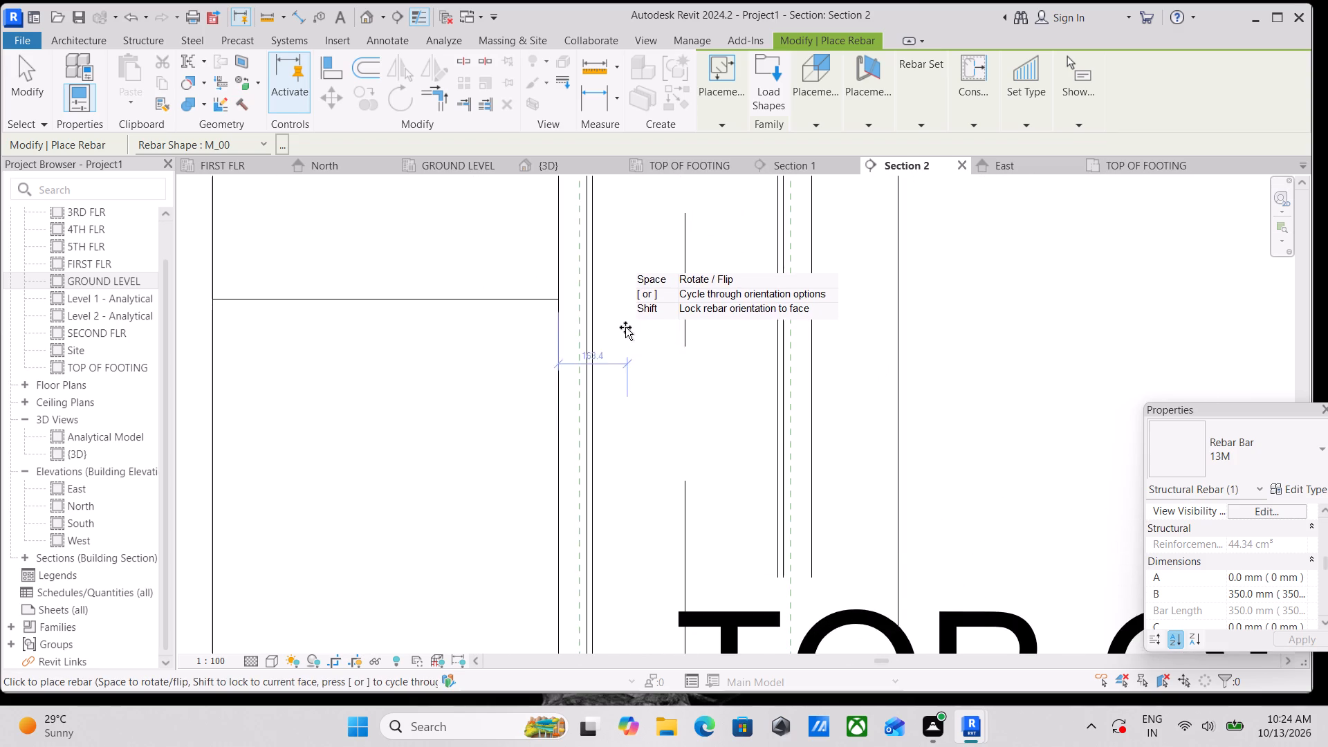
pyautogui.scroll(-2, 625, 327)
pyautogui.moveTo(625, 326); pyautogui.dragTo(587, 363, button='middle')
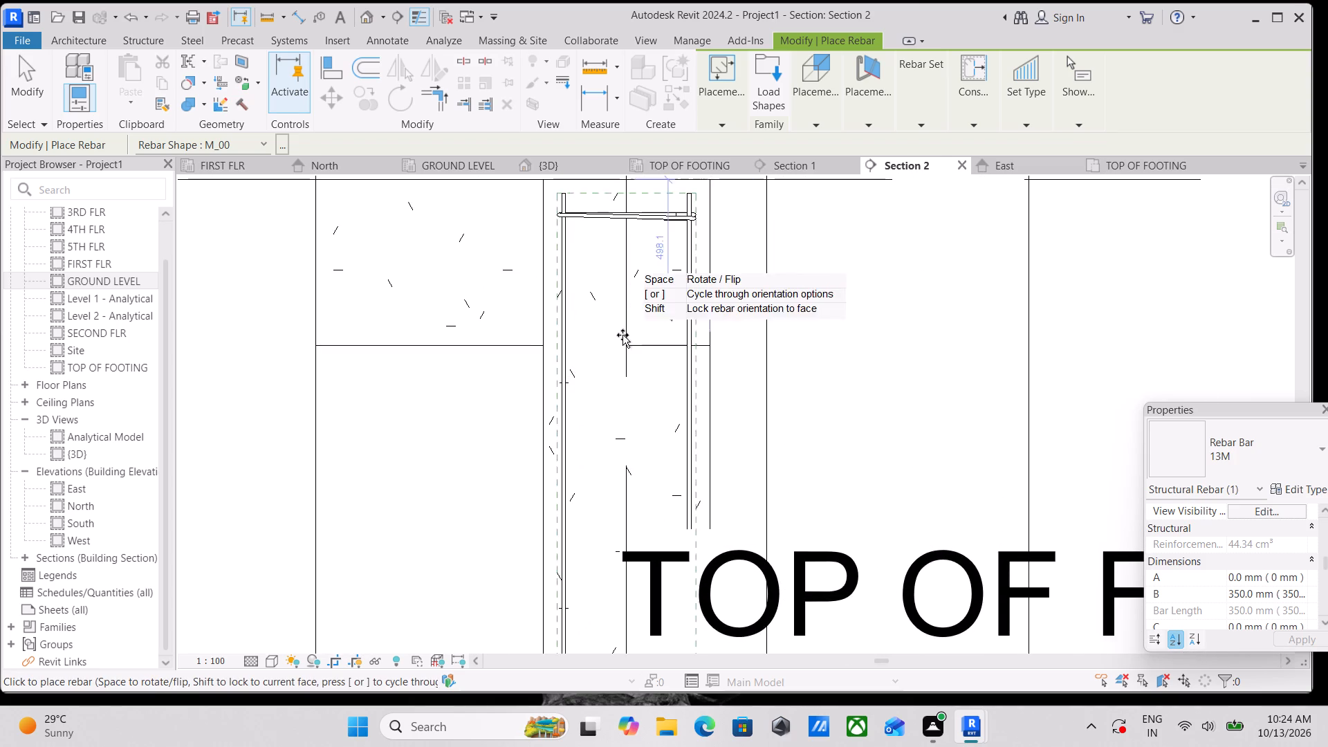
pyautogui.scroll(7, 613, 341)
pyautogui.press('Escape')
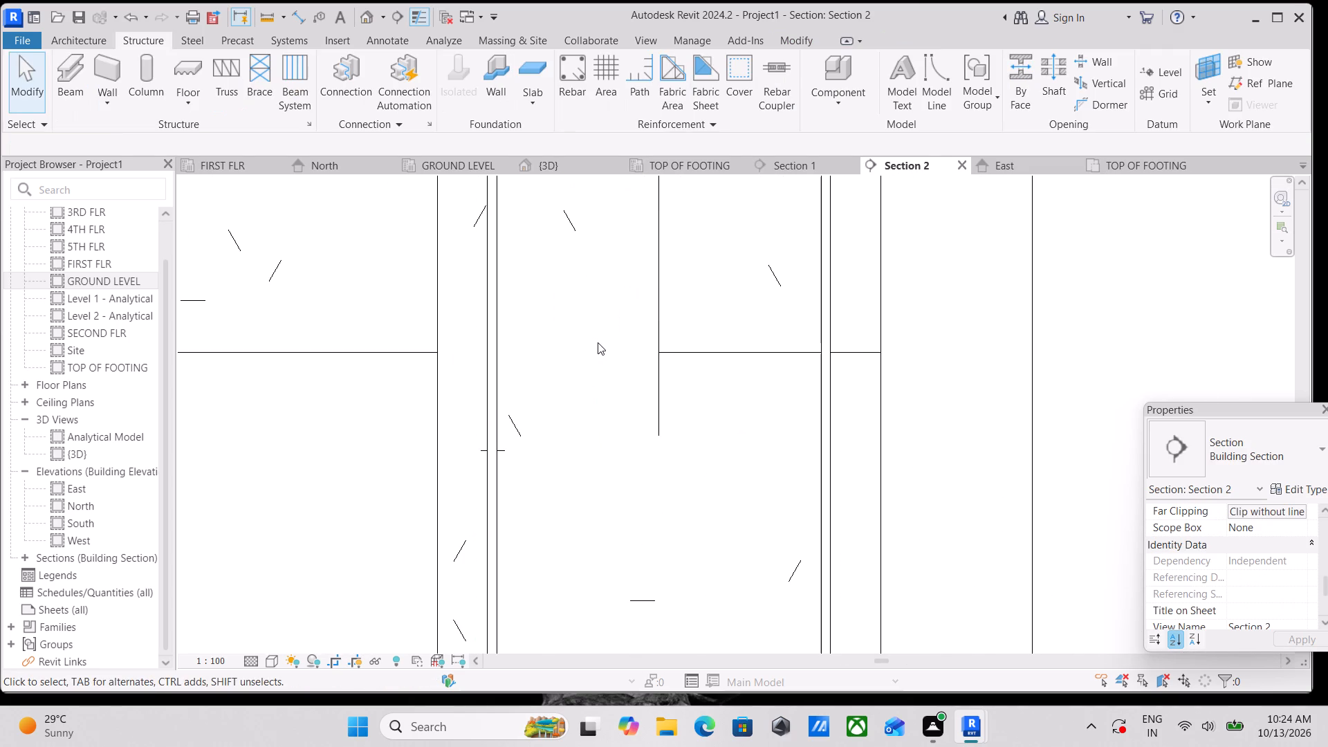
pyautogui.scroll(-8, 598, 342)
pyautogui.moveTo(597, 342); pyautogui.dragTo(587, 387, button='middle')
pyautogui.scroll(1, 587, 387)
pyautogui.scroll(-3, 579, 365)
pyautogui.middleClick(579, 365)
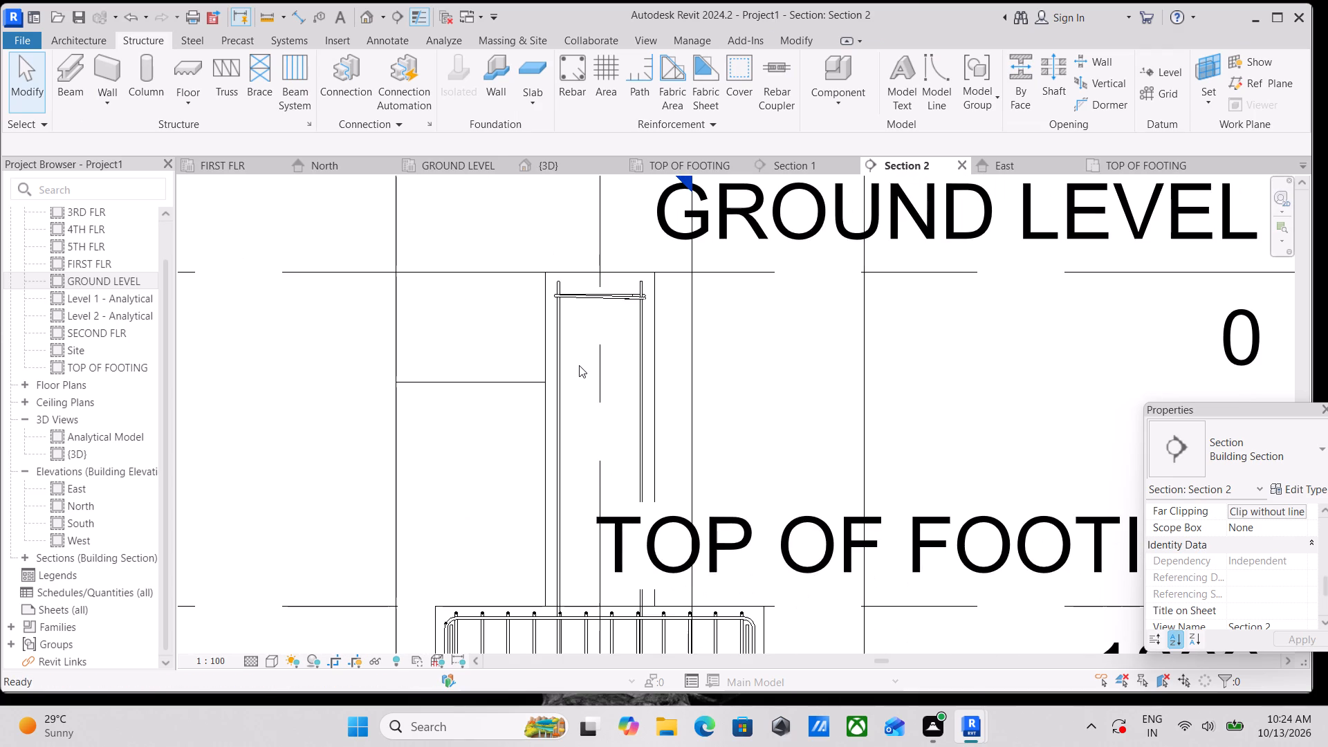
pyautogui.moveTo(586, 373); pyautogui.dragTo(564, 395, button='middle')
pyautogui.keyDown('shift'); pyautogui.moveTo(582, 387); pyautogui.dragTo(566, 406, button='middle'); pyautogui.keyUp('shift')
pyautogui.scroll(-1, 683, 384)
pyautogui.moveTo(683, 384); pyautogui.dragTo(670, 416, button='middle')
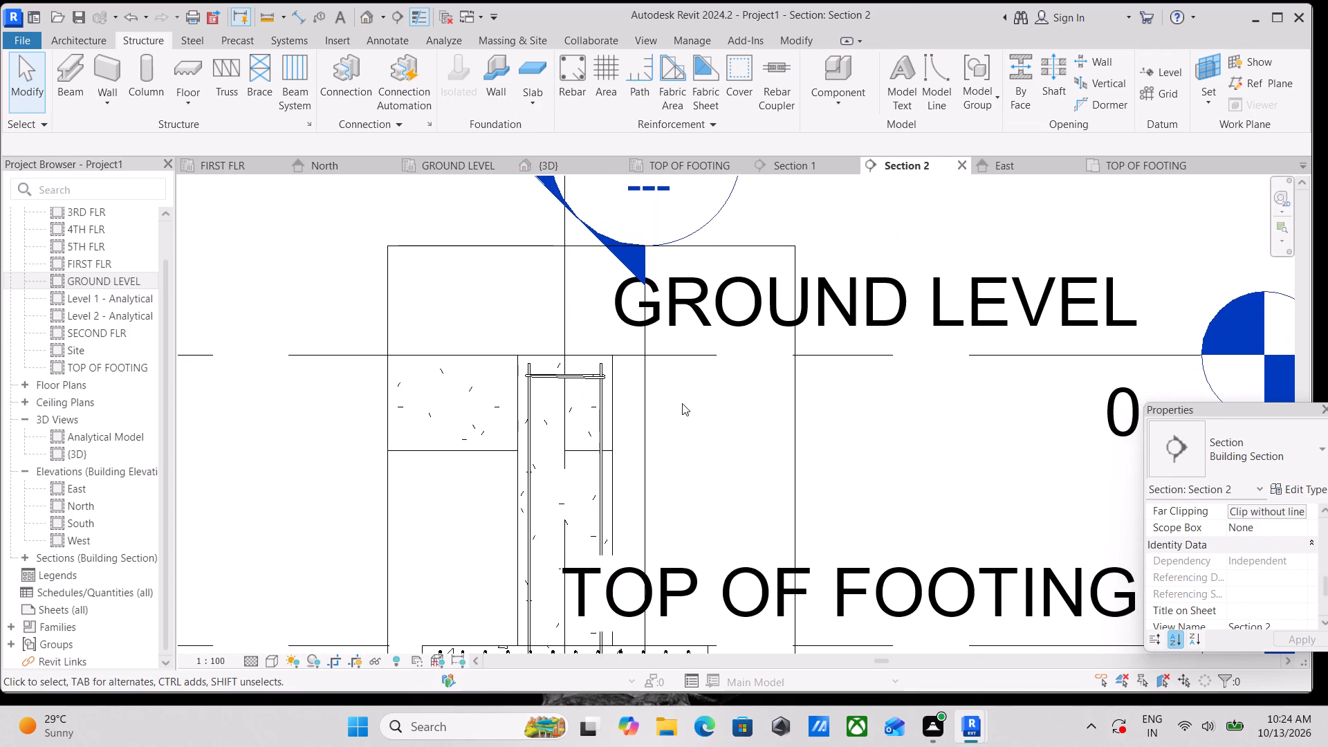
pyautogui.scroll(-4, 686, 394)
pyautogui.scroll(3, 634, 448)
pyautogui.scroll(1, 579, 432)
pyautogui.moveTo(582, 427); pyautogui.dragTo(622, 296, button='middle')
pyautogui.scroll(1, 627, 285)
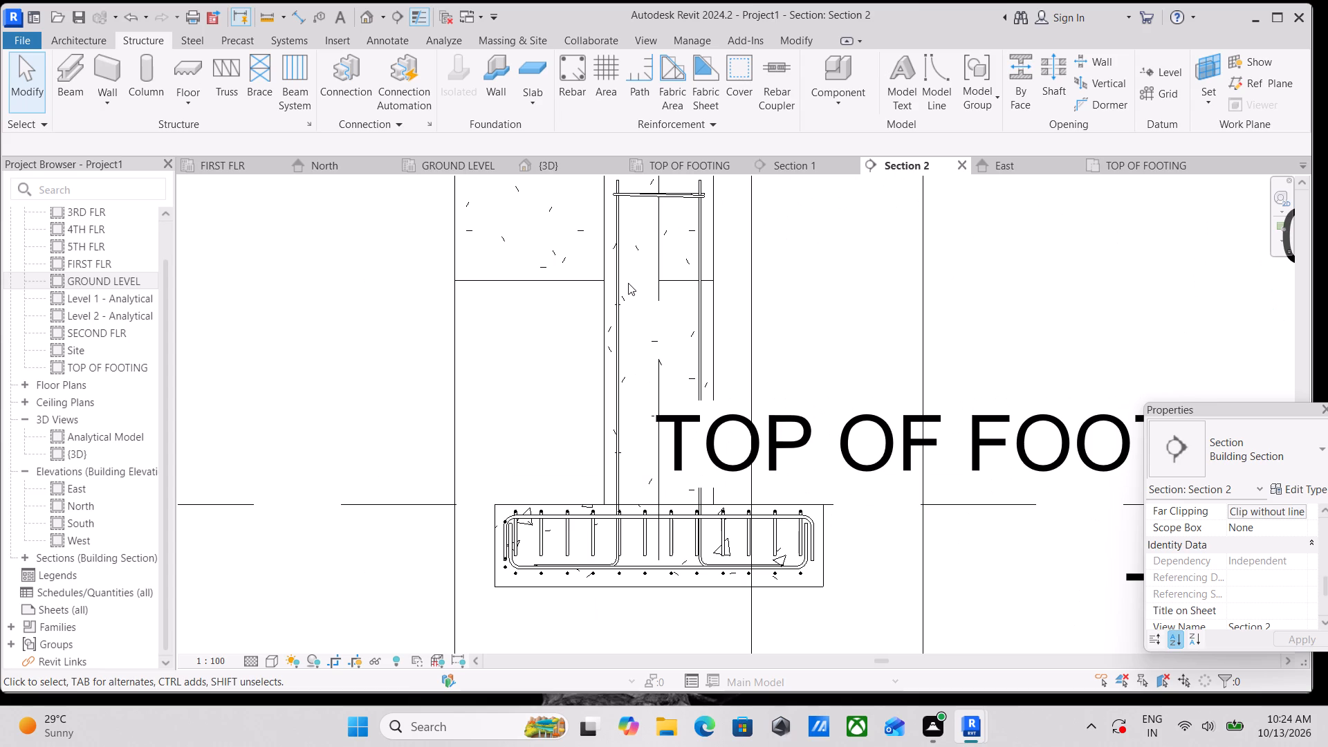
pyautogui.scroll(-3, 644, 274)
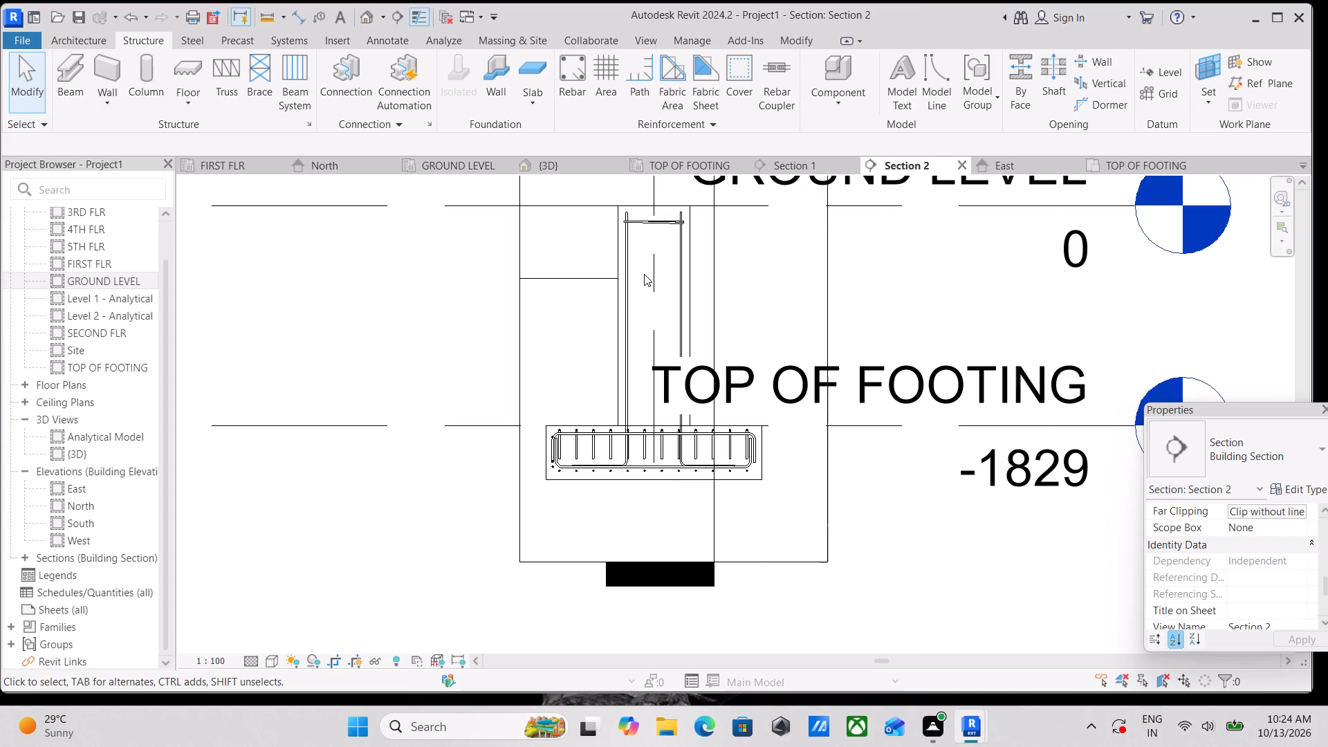
# Examine the column and footing reinforcement in Section 2 and from the top in the {3D} view.
pyautogui.scroll(-2, 644, 274)
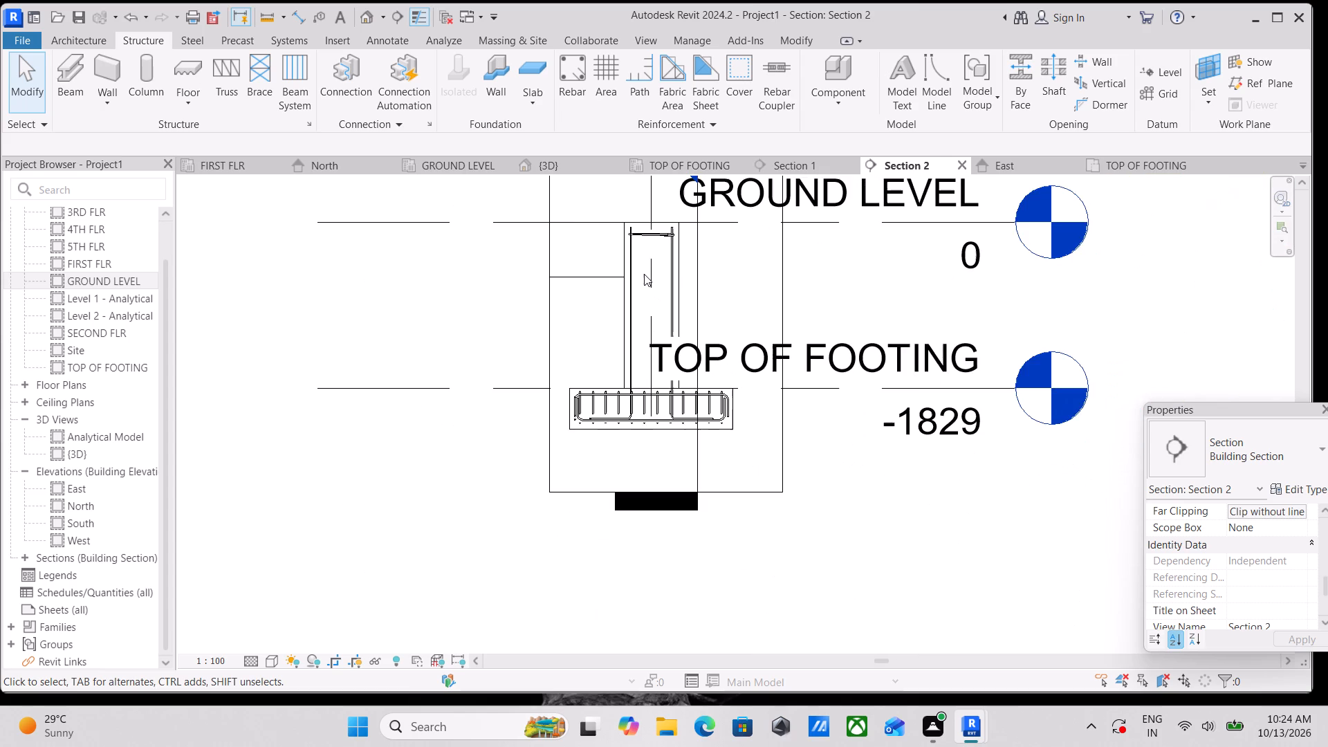
pyautogui.scroll(-1, 644, 274)
pyautogui.moveTo(644, 274); pyautogui.dragTo(597, 314, button='middle')
pyautogui.scroll(-2, 612, 297)
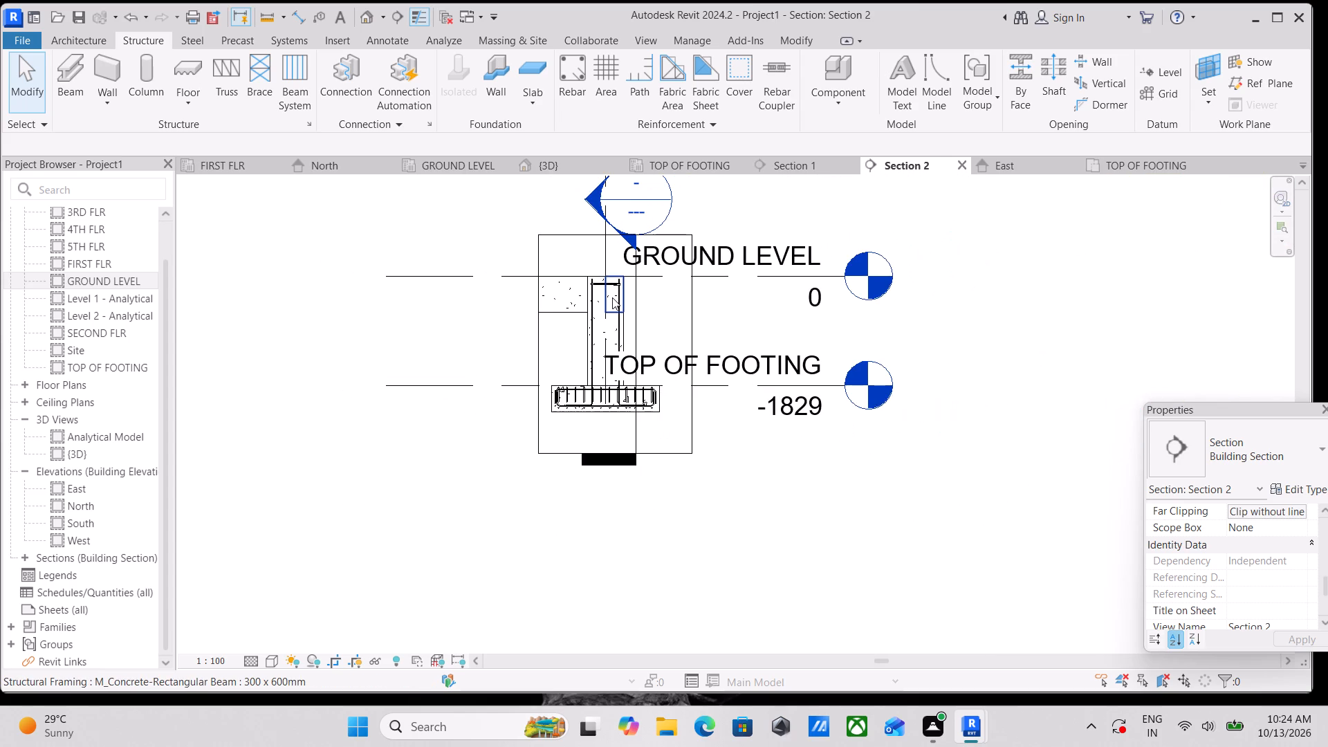
pyautogui.scroll(3, 612, 297)
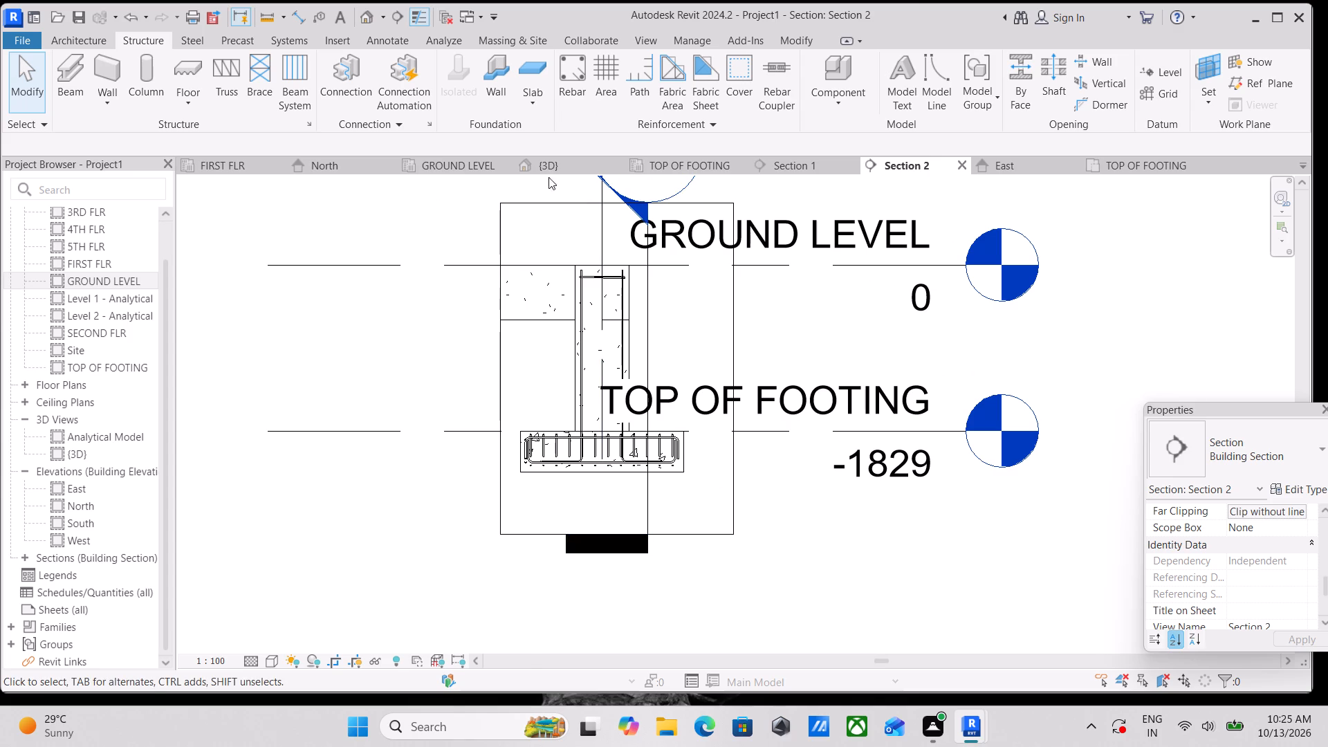
pyautogui.click(553, 166)
pyautogui.scroll(-7, 634, 308)
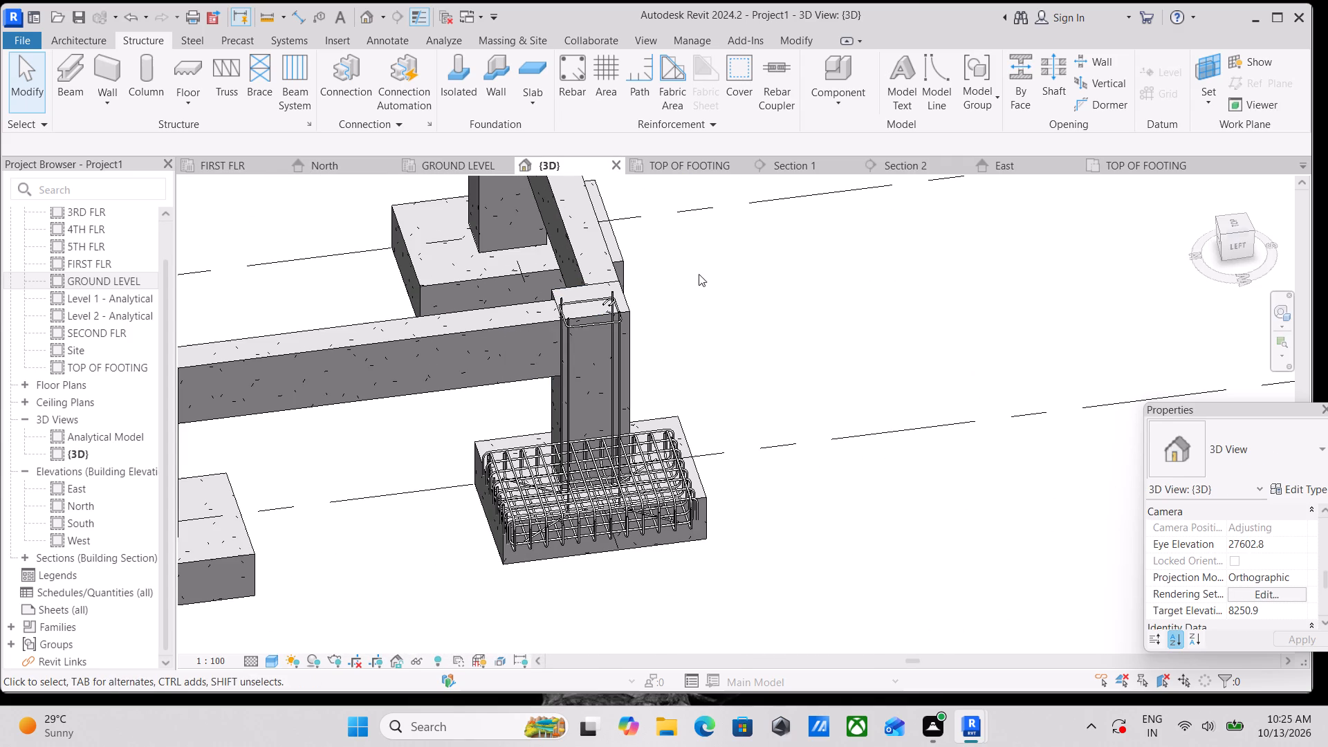
pyautogui.click(1242, 221)
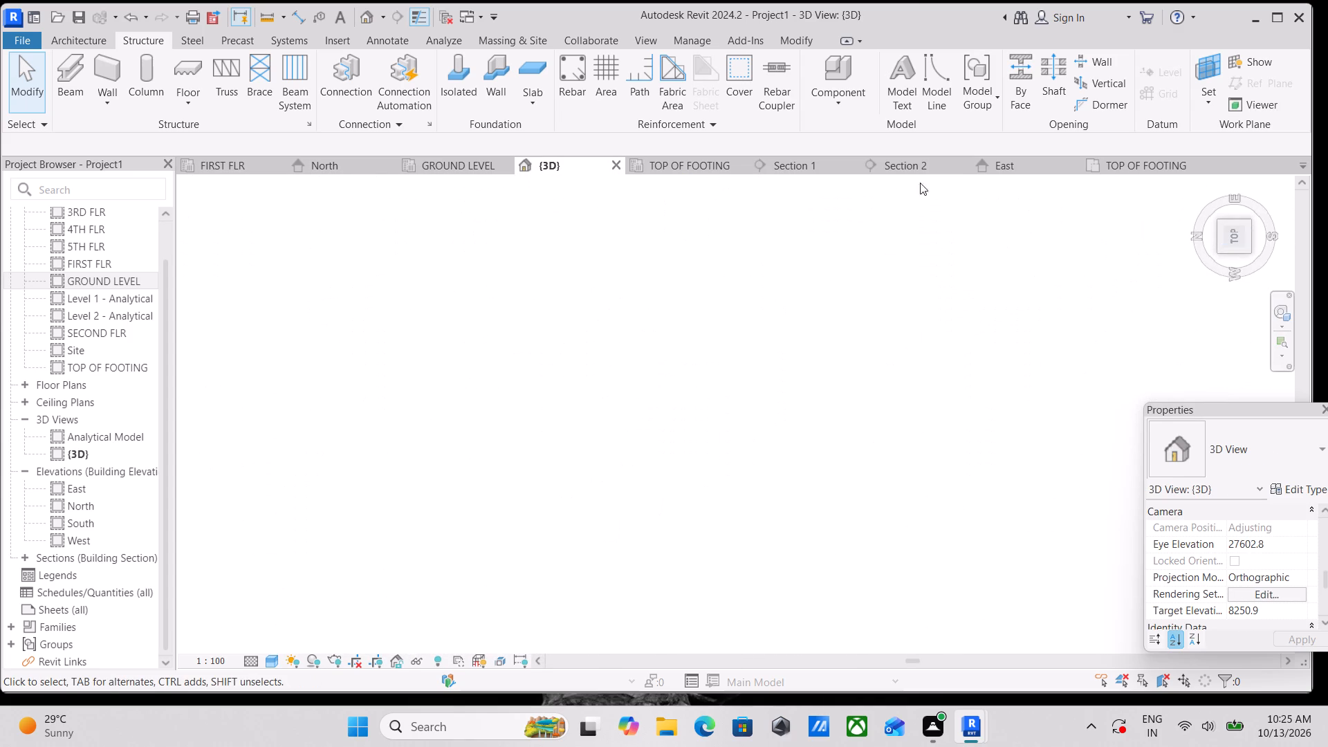
pyautogui.click(899, 165)
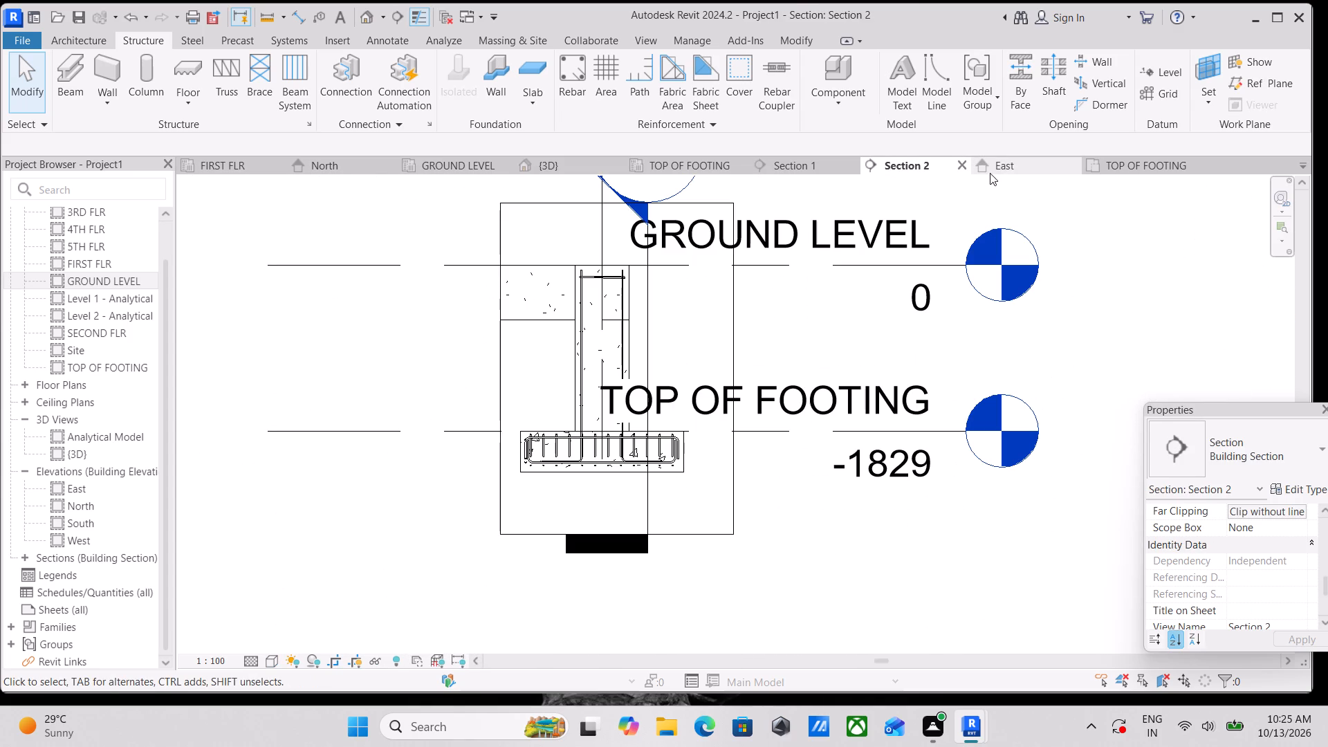
pyautogui.click(544, 167)
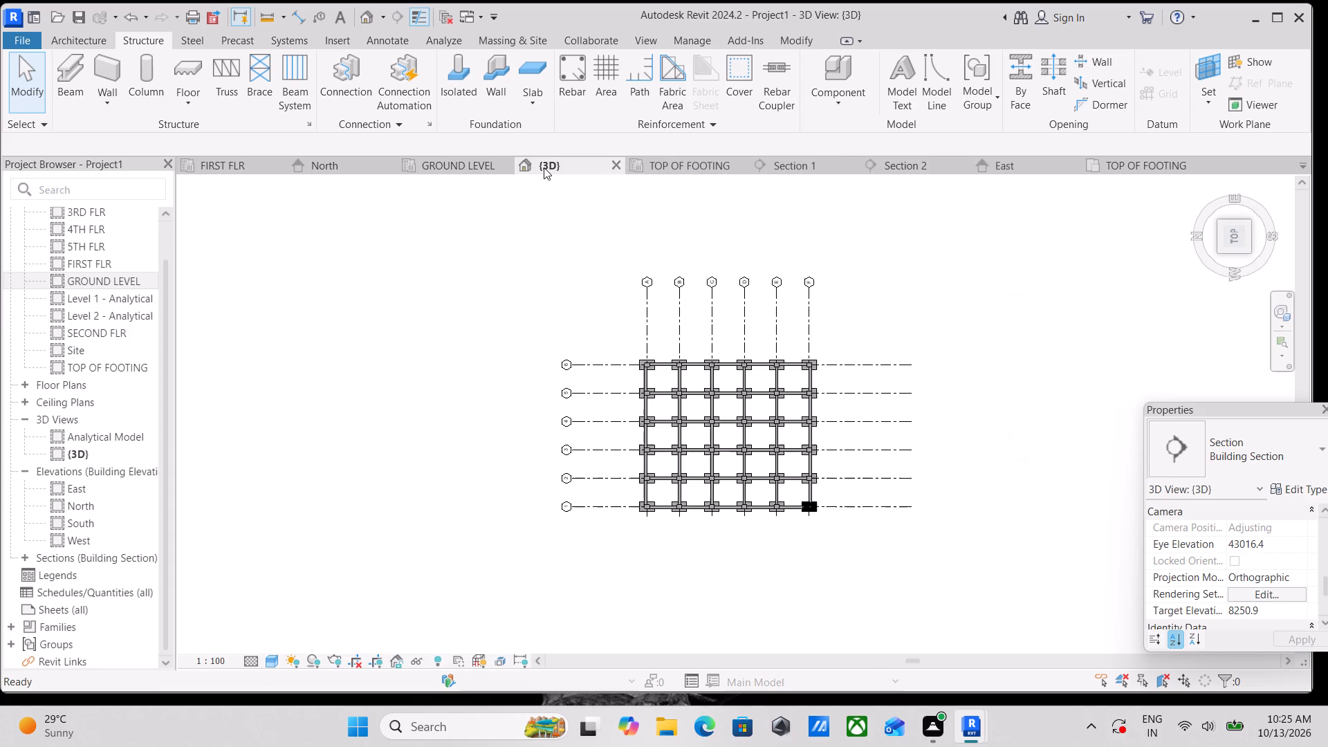
pyautogui.scroll(-1, 611, 253)
pyautogui.scroll(16, 789, 439)
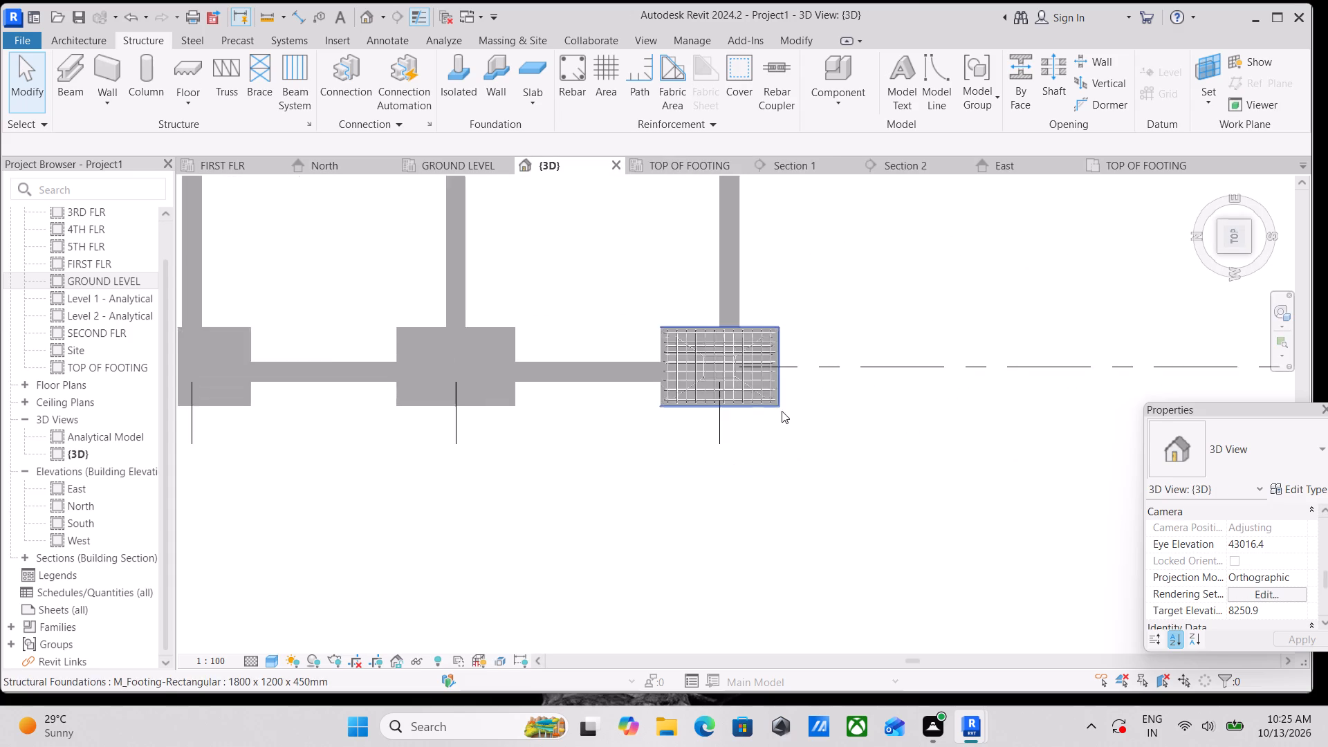
pyautogui.scroll(5, 782, 411)
pyautogui.click(698, 435)
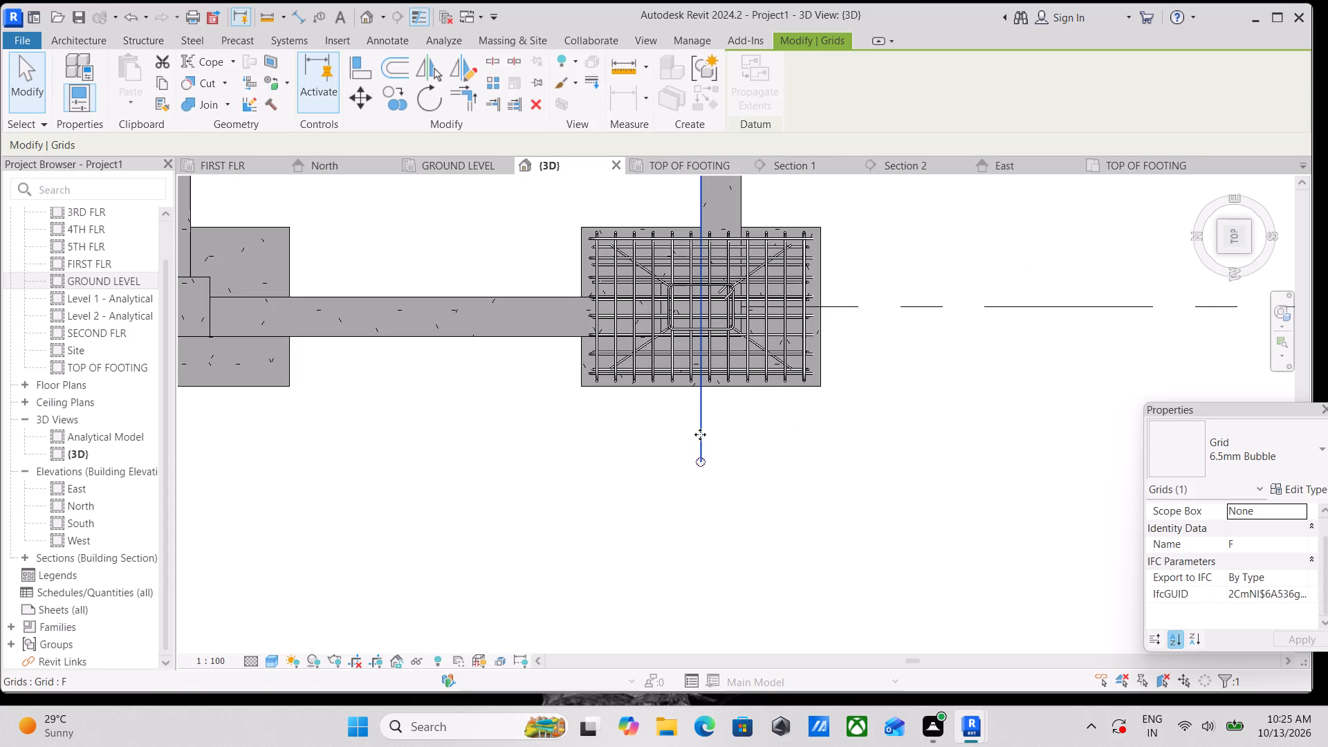
pyautogui.scroll(-4, 701, 434)
pyautogui.moveTo(707, 434); pyautogui.dragTo(706, 504, button='middle')
pyautogui.scroll(-11, 758, 414)
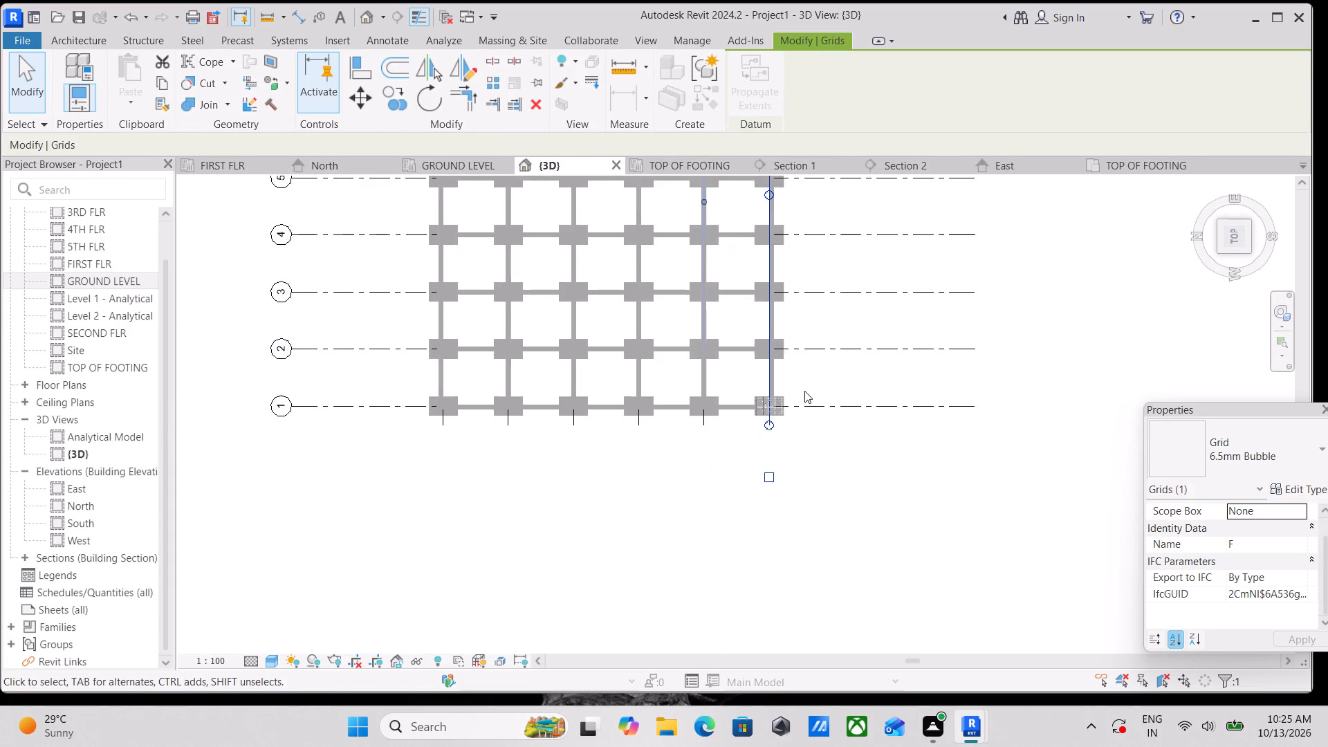
pyautogui.scroll(8, 804, 391)
pyautogui.scroll(8, 736, 465)
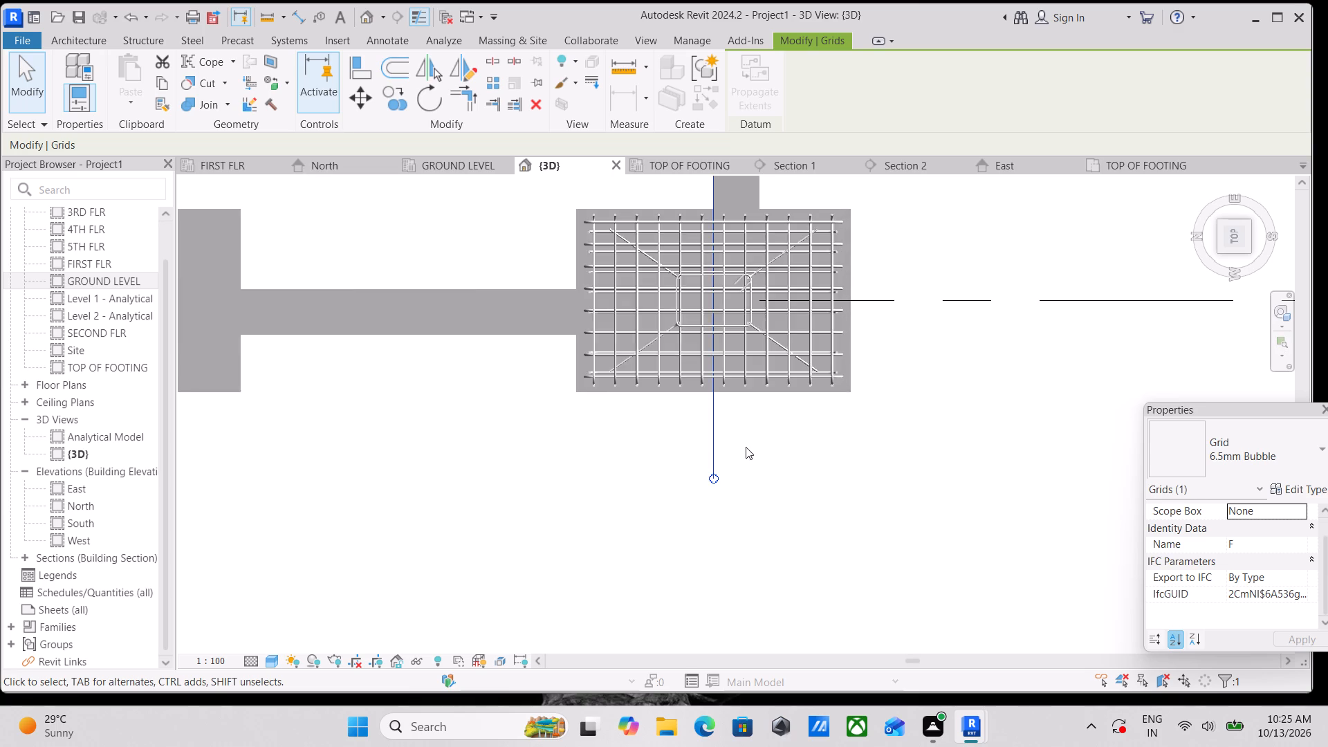
pyautogui.press('Escape')
# Rotate a copy of a diagonal M_17A 13M corner bar about its vertical leg, so its foot points squarely toward the footing's near long edge.
pyautogui.scroll(8, 772, 369)
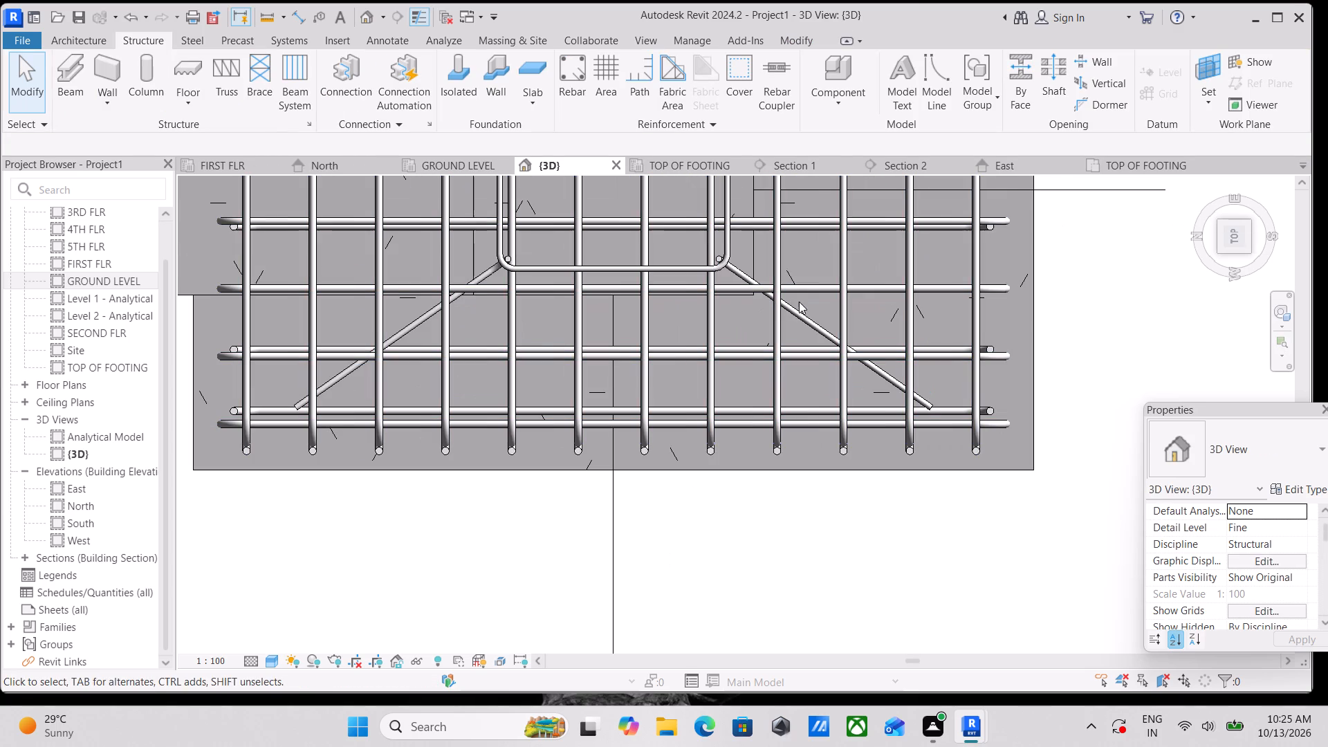
pyautogui.click(804, 318)
pyautogui.scroll(-5, 800, 322)
pyautogui.moveTo(790, 263); pyautogui.dragTo(760, 360, button='middle')
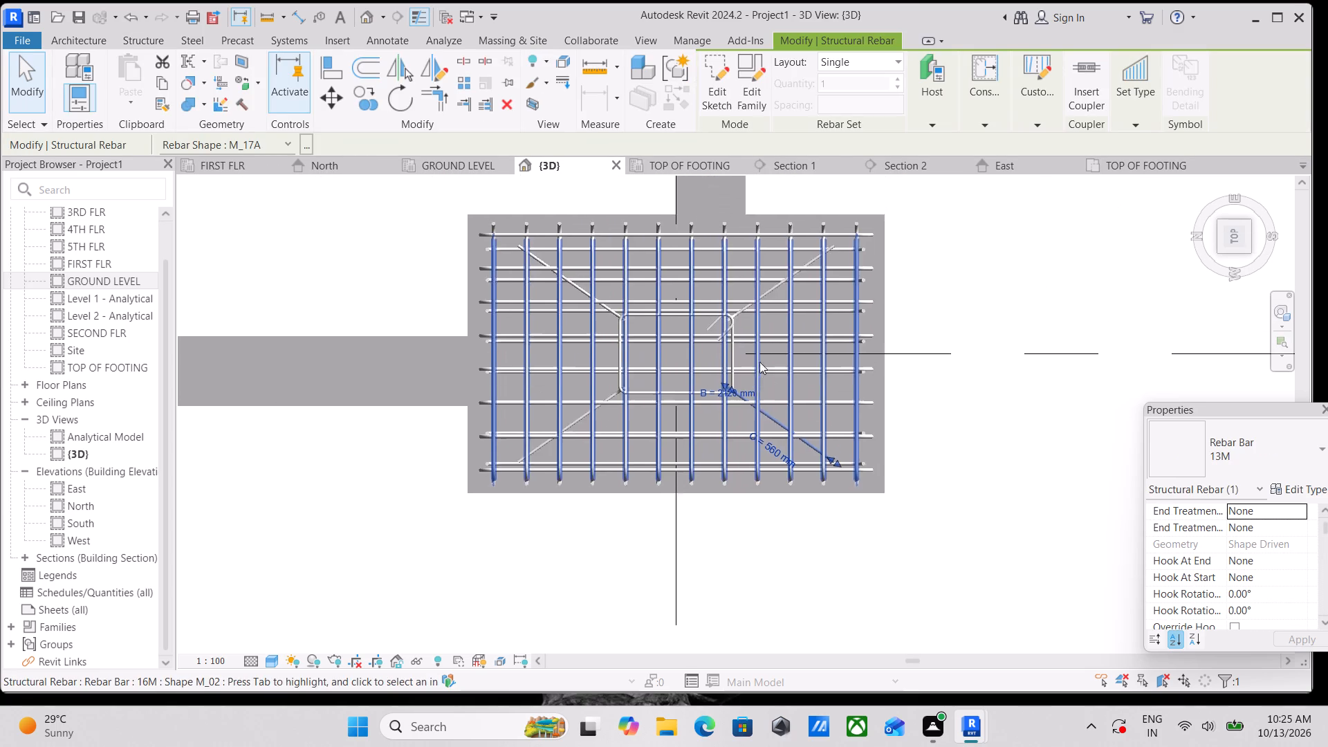
pyautogui.scroll(2, 766, 284)
pyautogui.moveTo(760, 386); pyautogui.dragTo(776, 323, button='middle')
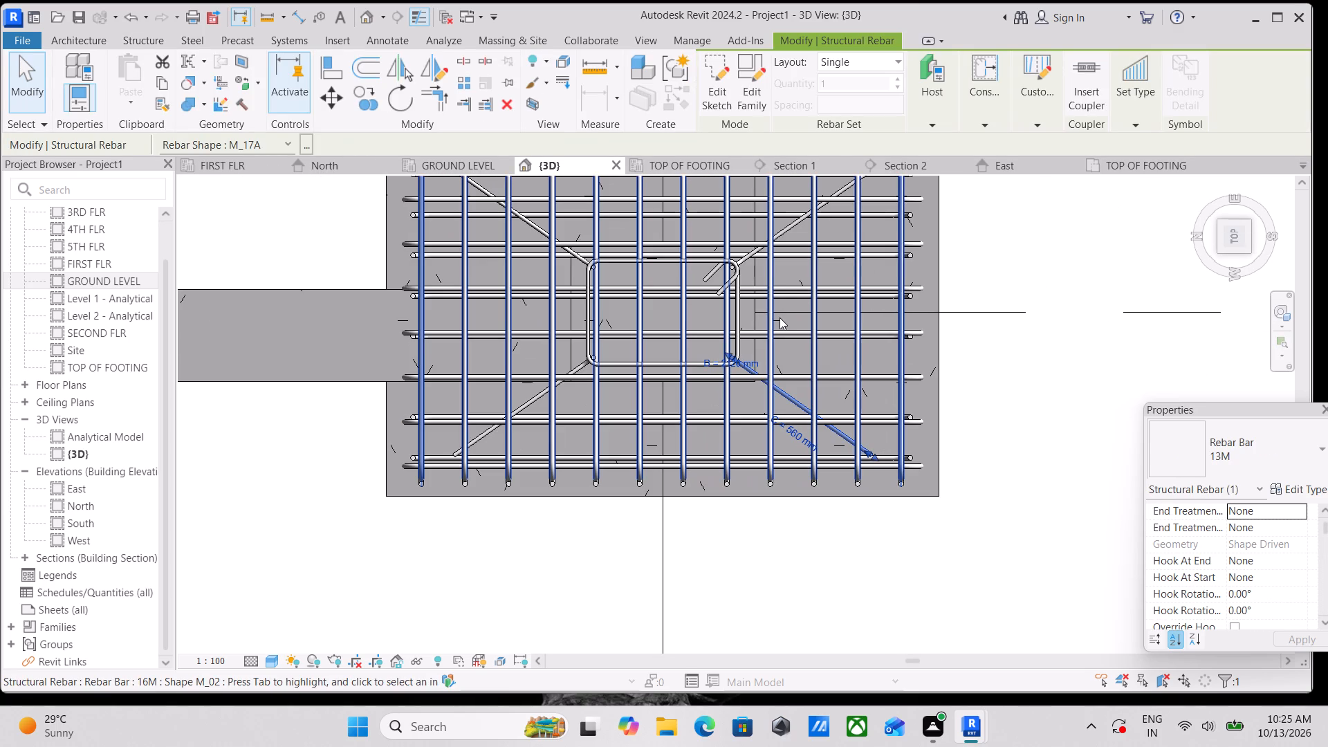
pyautogui.moveTo(780, 317); pyautogui.dragTo(661, 383, button='middle')
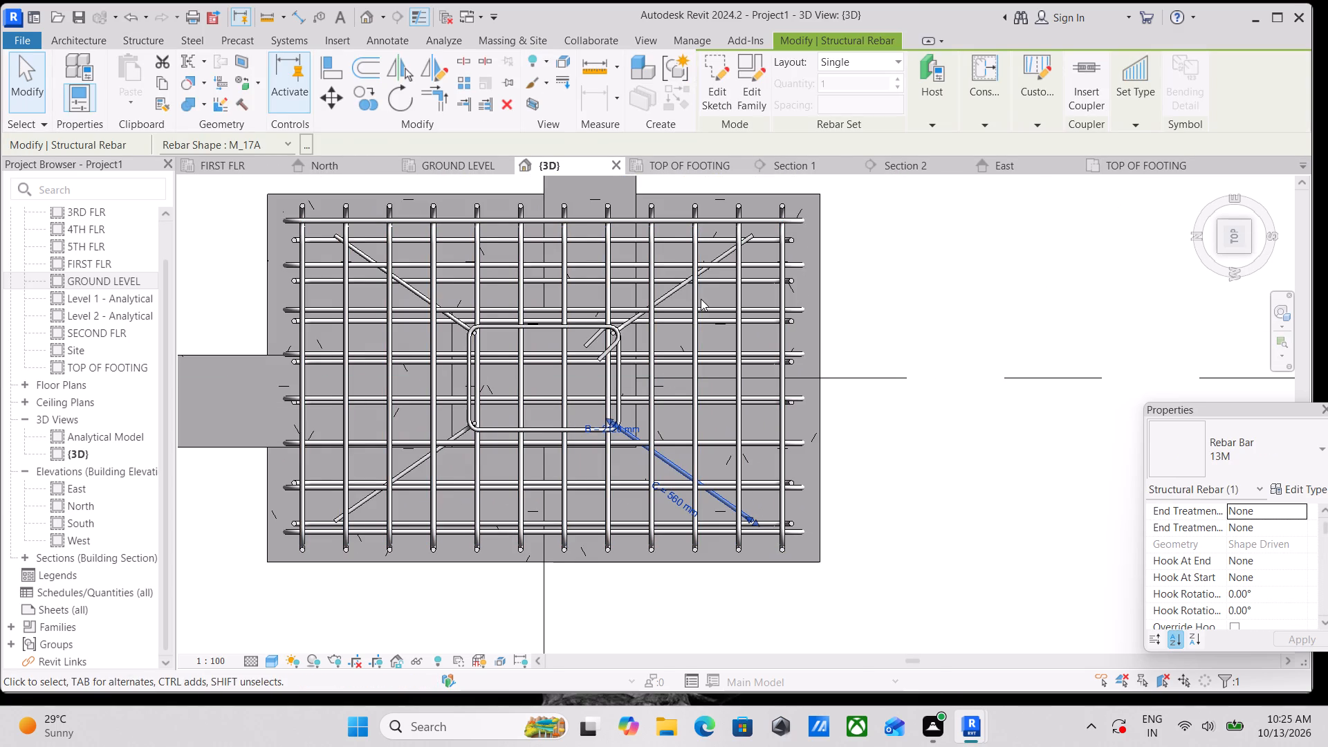
pyautogui.scroll(2, 622, 425)
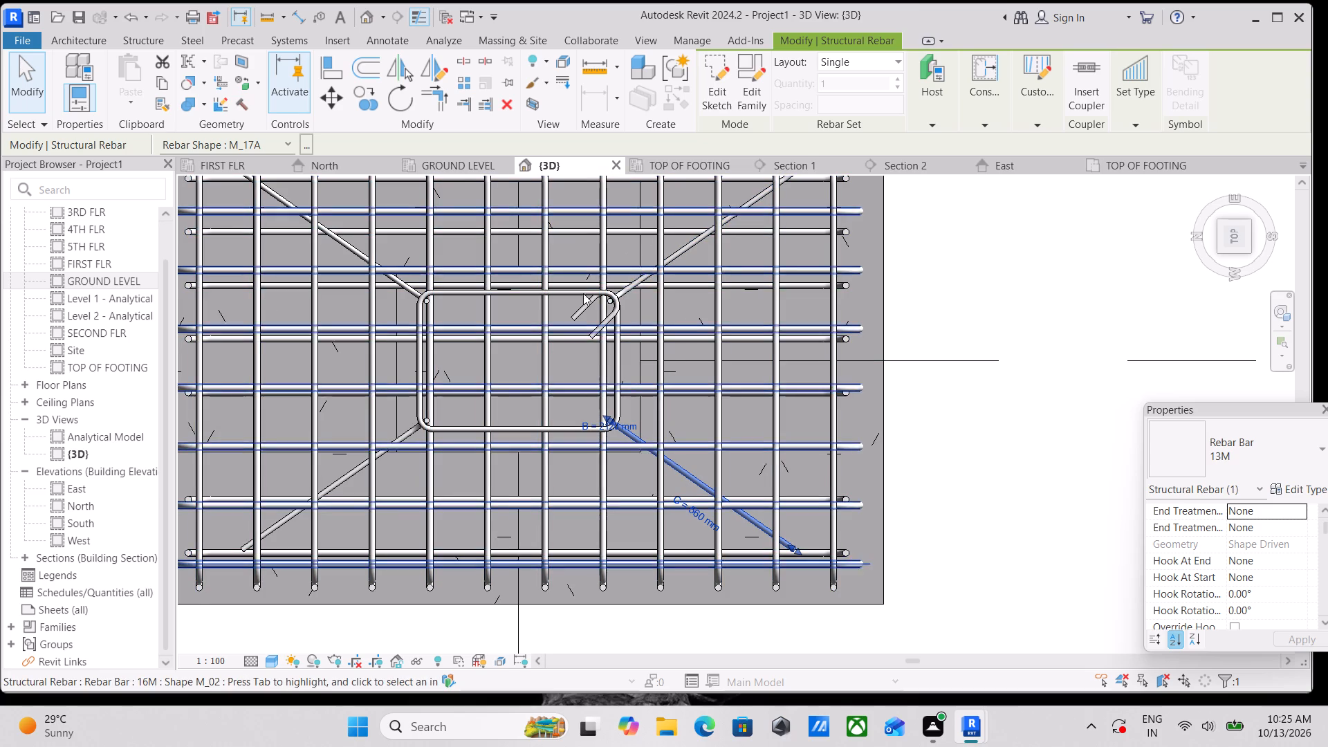
pyautogui.click(396, 99)
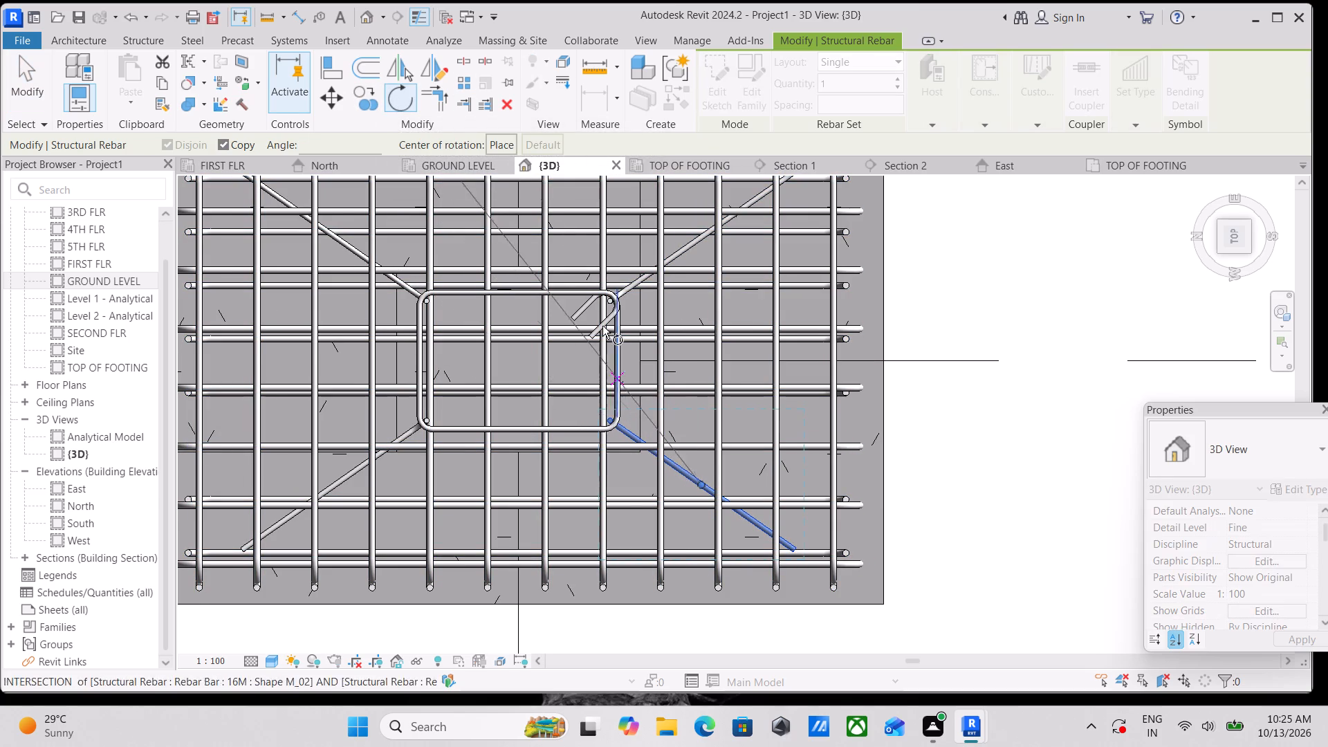
pyautogui.click(501, 142)
pyautogui.scroll(6, 629, 439)
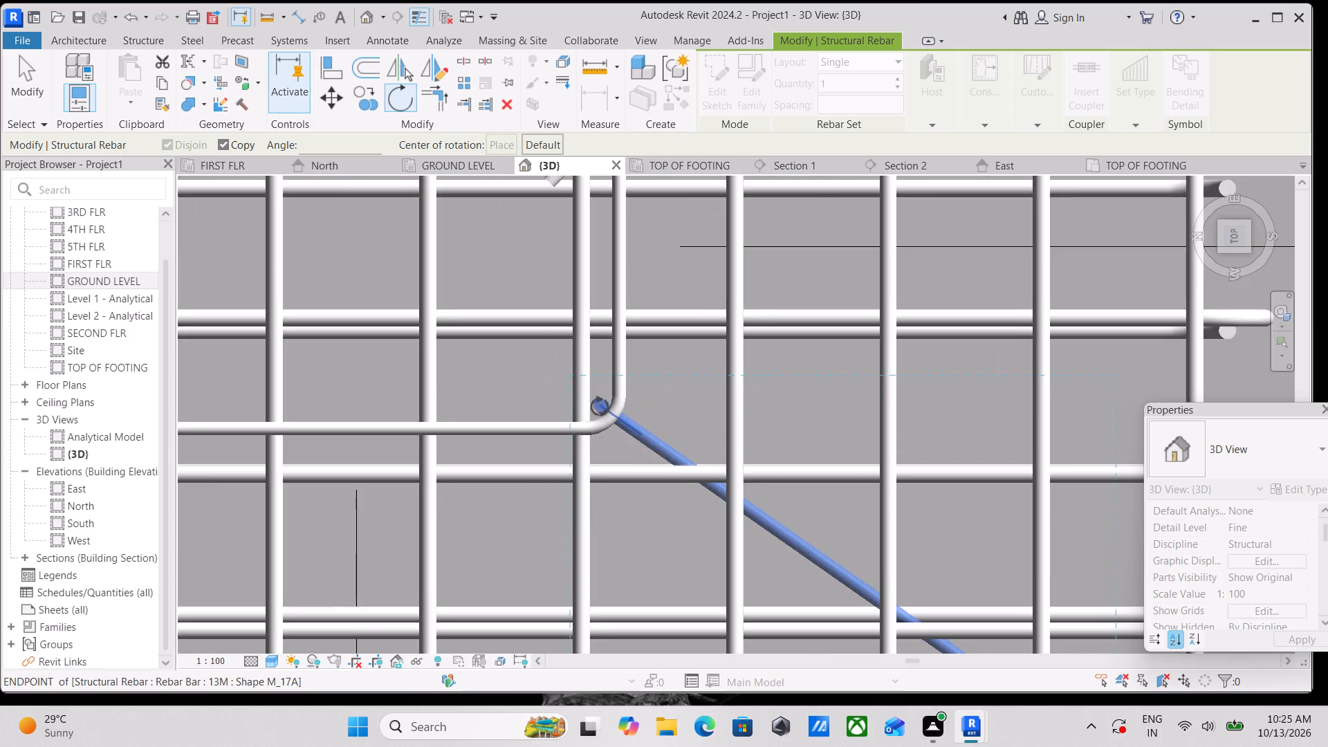
pyautogui.scroll(7, 600, 406)
pyautogui.click(600, 404)
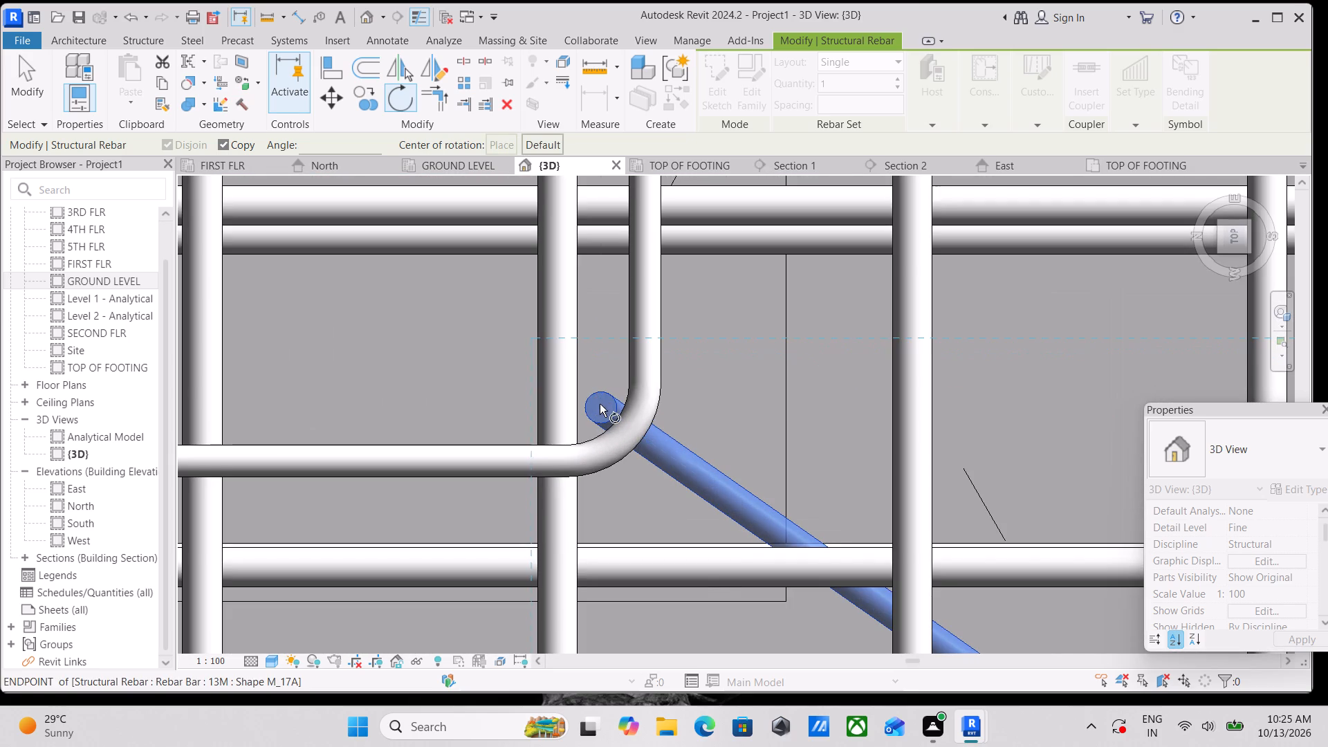
pyautogui.scroll(-2, 644, 470)
pyautogui.scroll(-2, 728, 503)
pyautogui.moveTo(728, 503); pyautogui.dragTo(656, 394, button='middle')
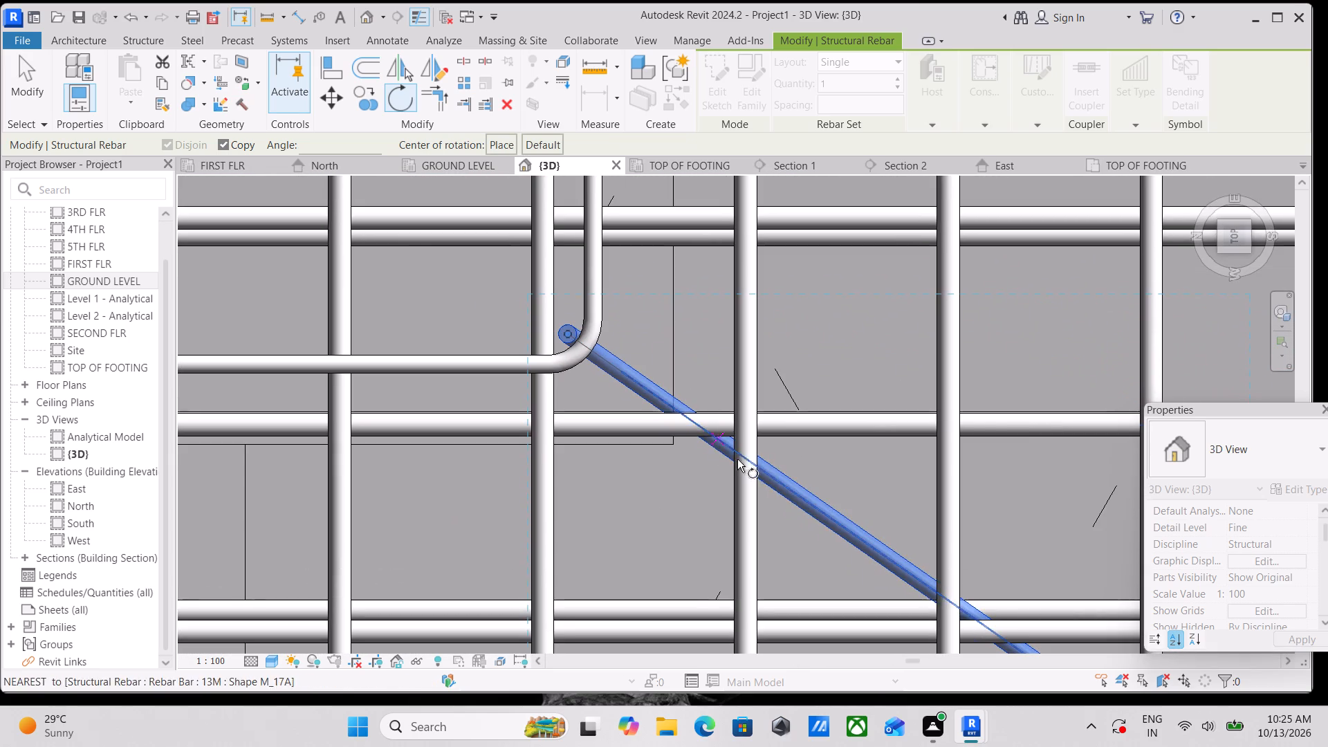
pyautogui.click(818, 502)
pyautogui.scroll(-4, 728, 532)
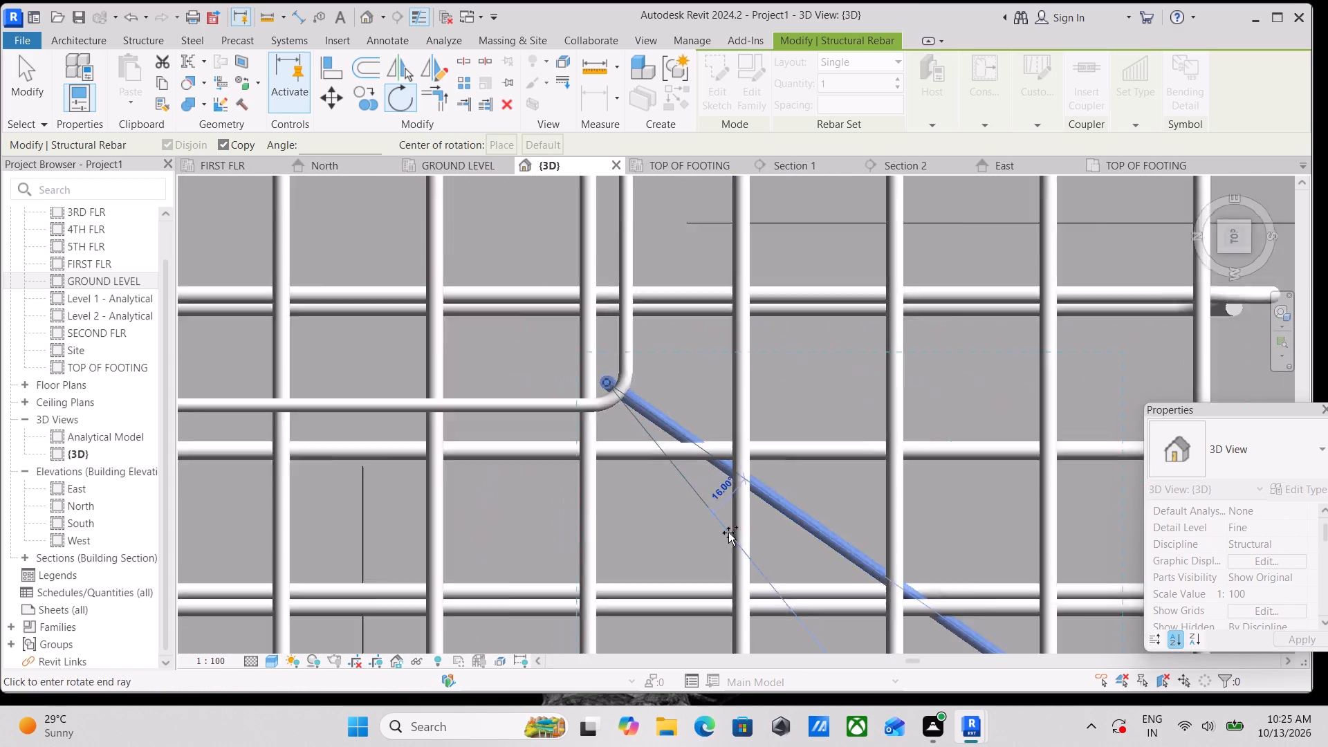
pyautogui.moveTo(729, 527); pyautogui.dragTo(788, 373, button='middle')
pyautogui.scroll(-3, 700, 479)
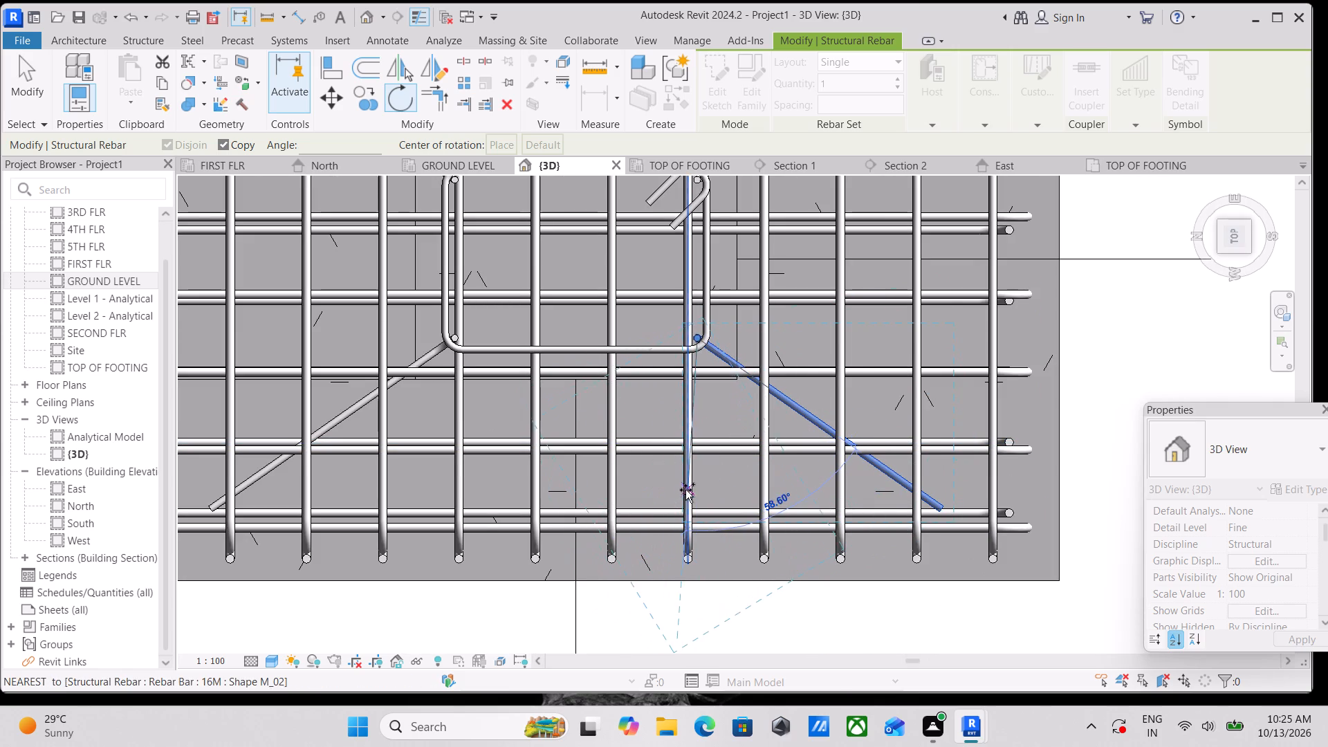
pyautogui.click(703, 492)
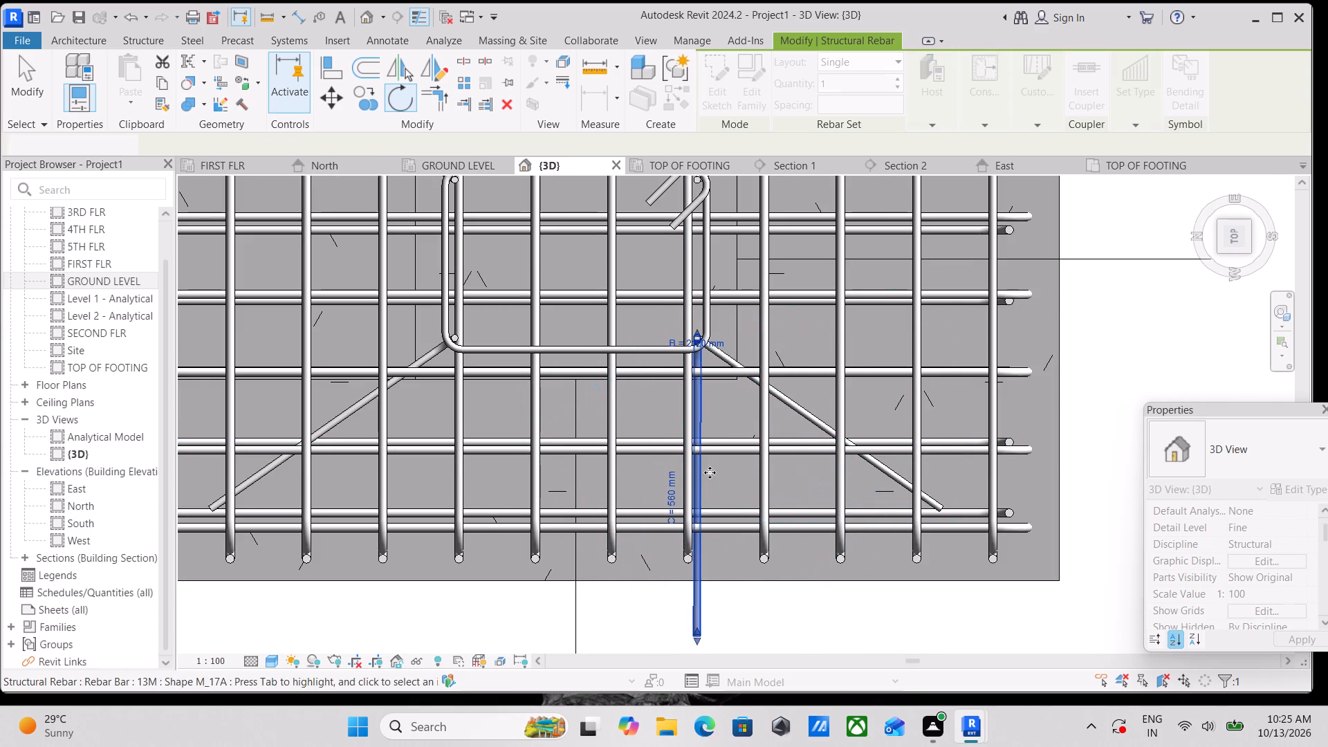
pyautogui.scroll(-3, 710, 472)
pyautogui.scroll(3, 712, 554)
pyautogui.press('Escape')
# Shorten the copied M_17A bar's foot to 350 mm so it ends inside the footing.
pyautogui.click(691, 582)
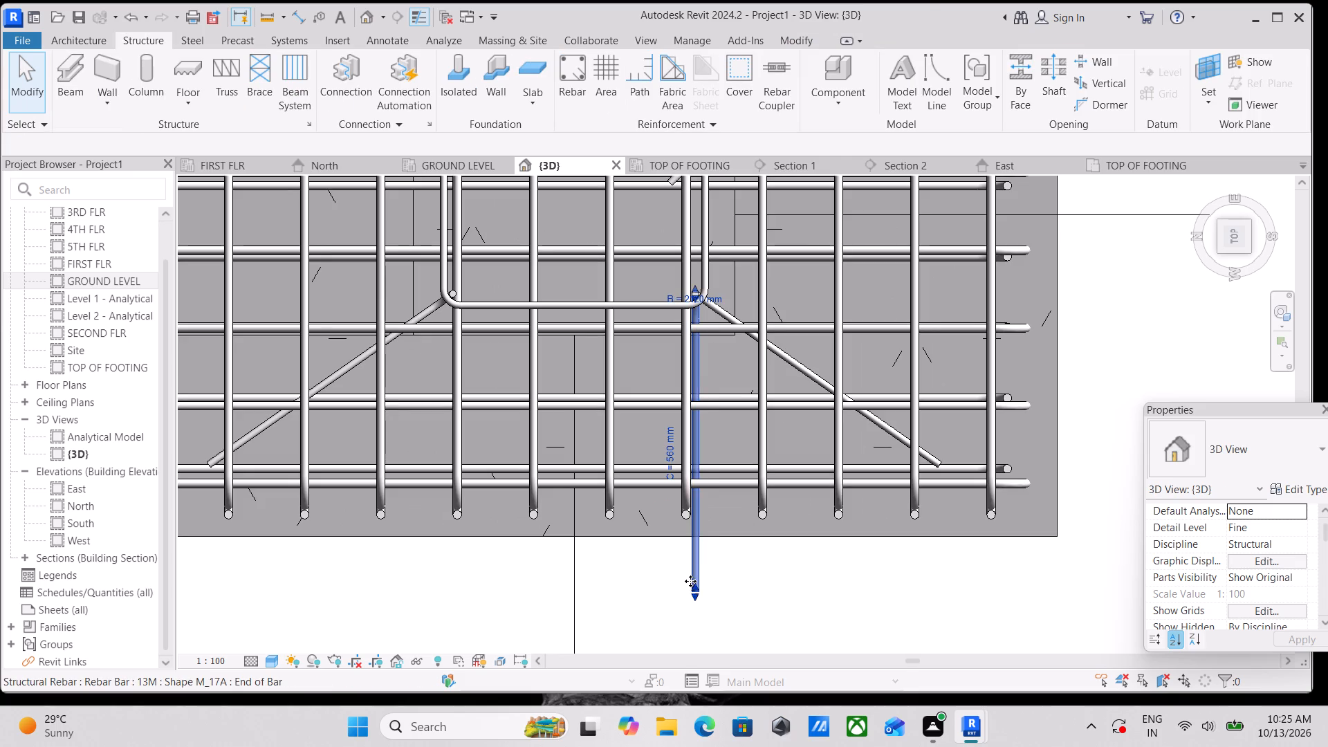
pyautogui.moveTo(695, 587); pyautogui.dragTo(706, 478)
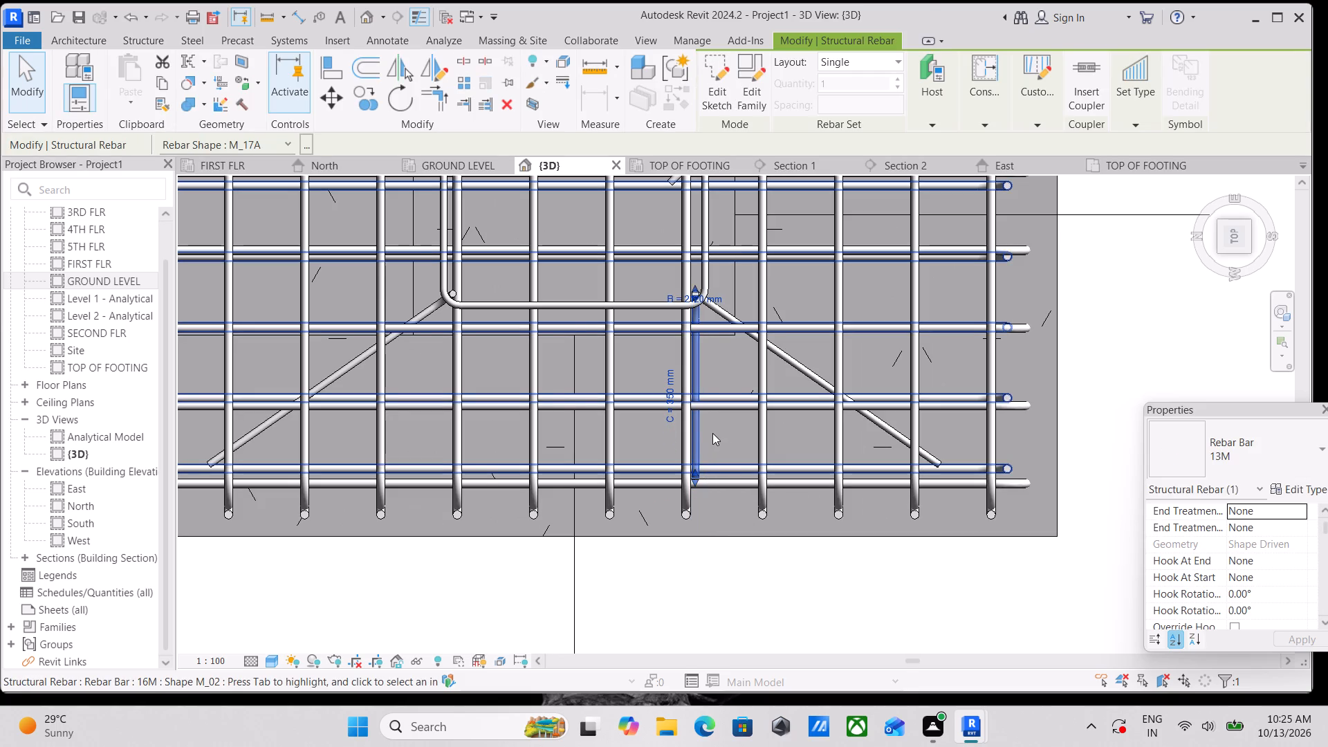
# Nudge the copied M_17A bar away from the corner bar, along the column face toward the column's centre.
pyautogui.press('Left')
pyautogui.press('Left')
pyautogui.press('Left')
pyautogui.press('Left')
pyautogui.press('Left')
pyautogui.press('Left')
pyautogui.press('Left')
pyautogui.press('Left')
pyautogui.press('Left')
pyautogui.press('Left')
pyautogui.press('Left')
pyautogui.press('Left')
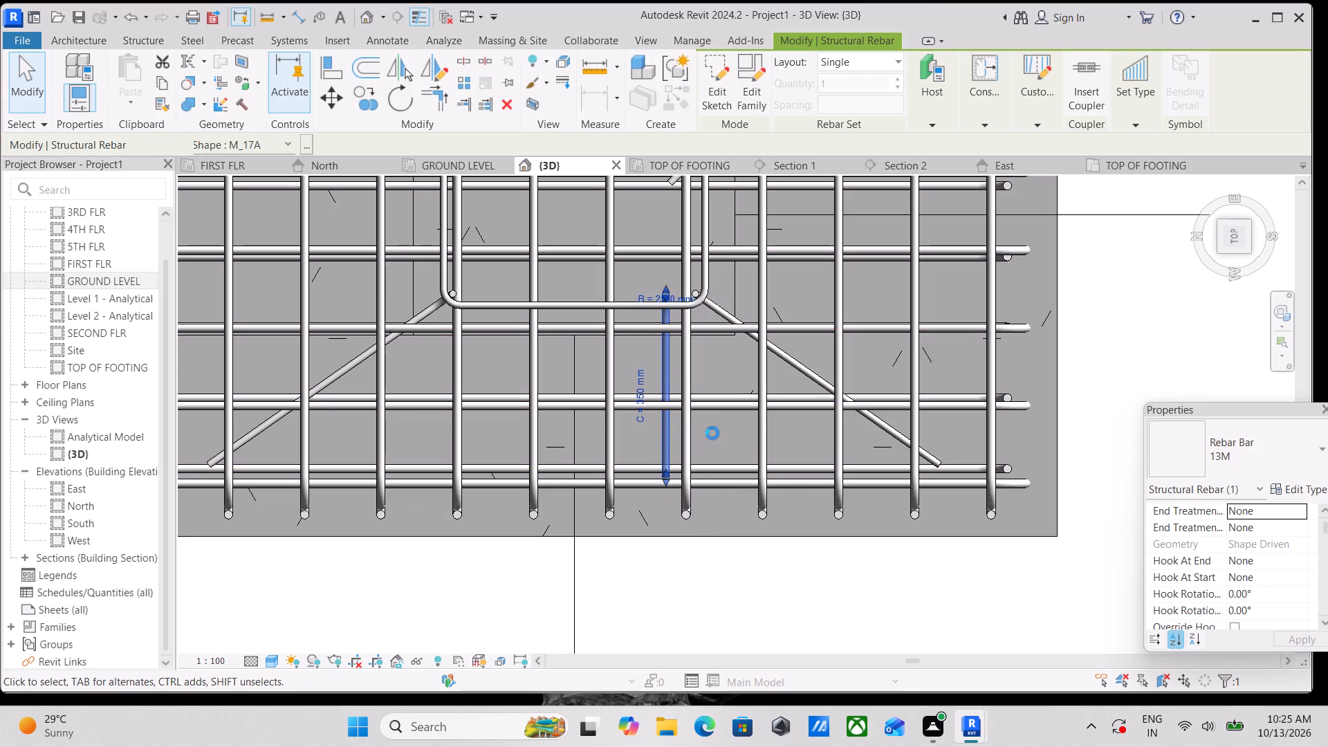
pyautogui.press('Left')
pyautogui.press('Left')
pyautogui.press('Left')
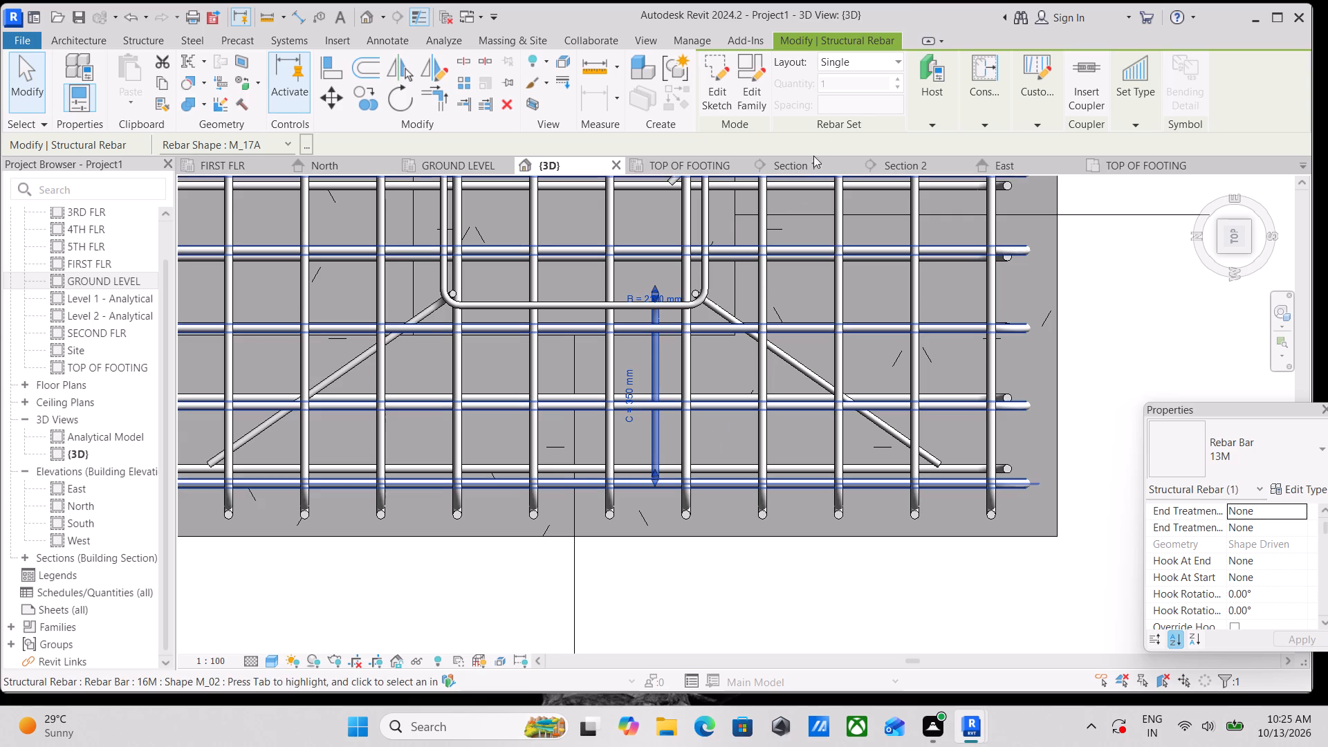
# Set the copied M_17A bar's layout to Fixed Number with a quantity of 2.
pyautogui.click(863, 65)
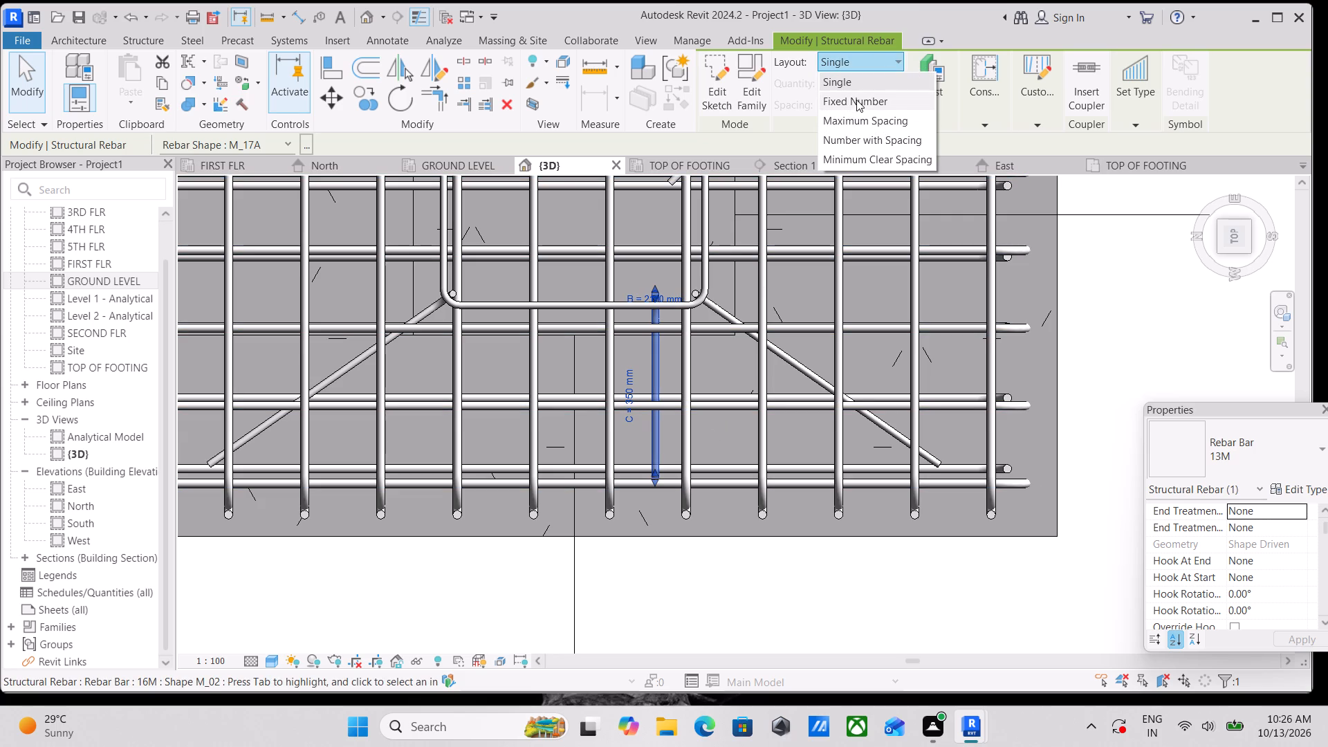
pyautogui.click(859, 100)
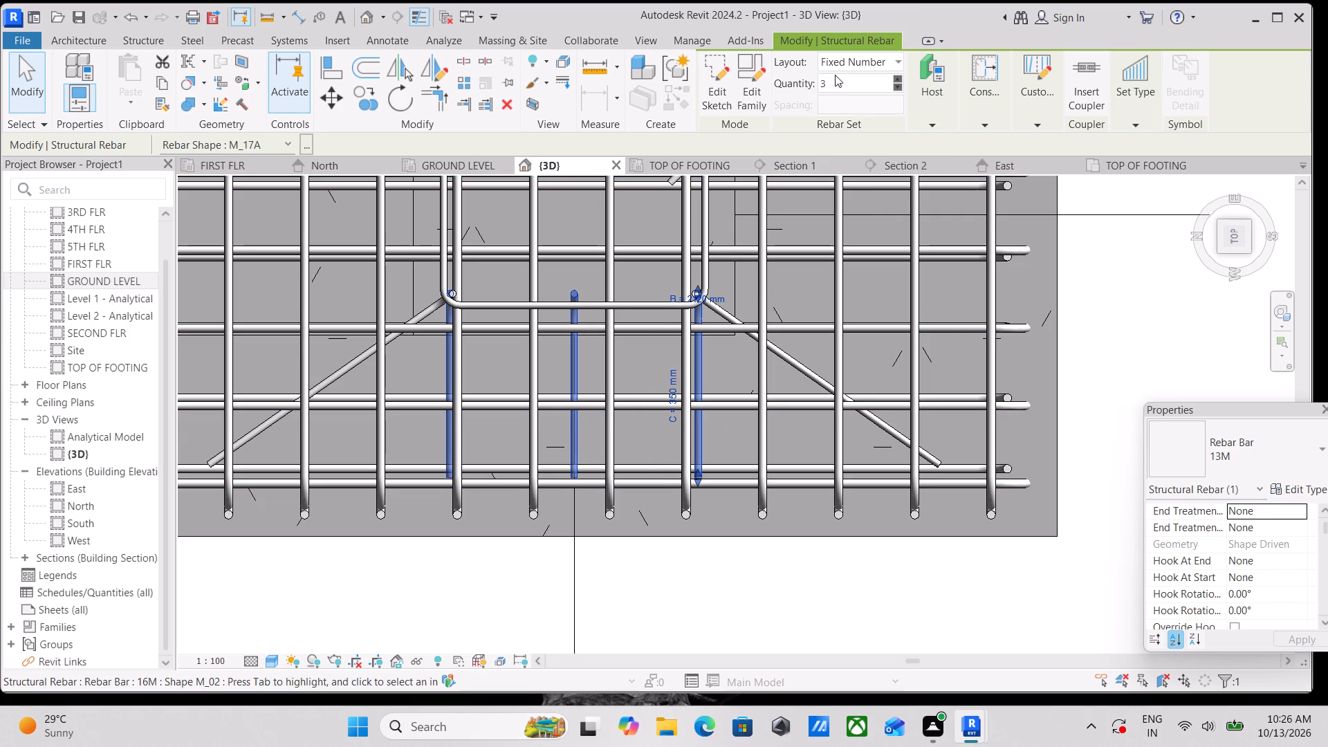
pyautogui.moveTo(838, 77); pyautogui.dragTo(786, 81)
pyautogui.press('2')
pyautogui.press('Return')
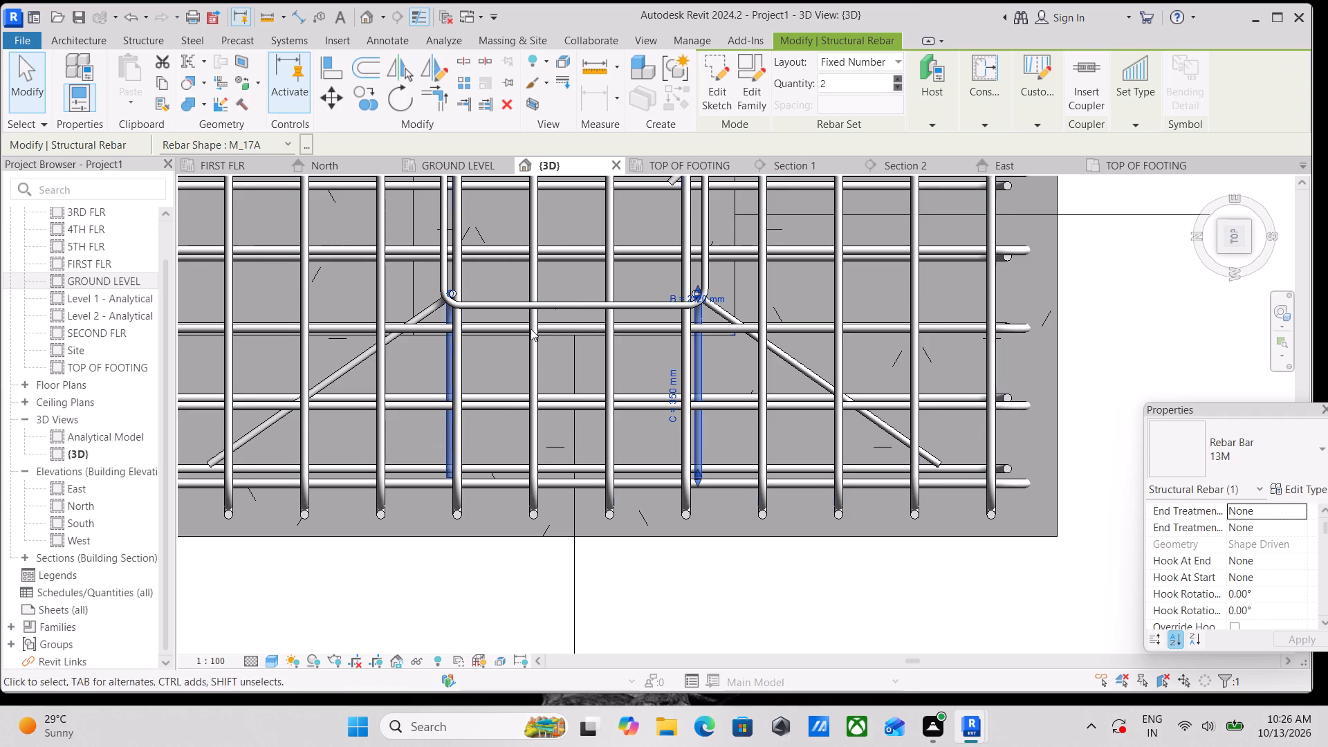
# Nudge the M_17A set's far bar inward along the column face, away from the adjacent corner bar.
pyautogui.scroll(3, 697, 349)
pyautogui.click(709, 370)
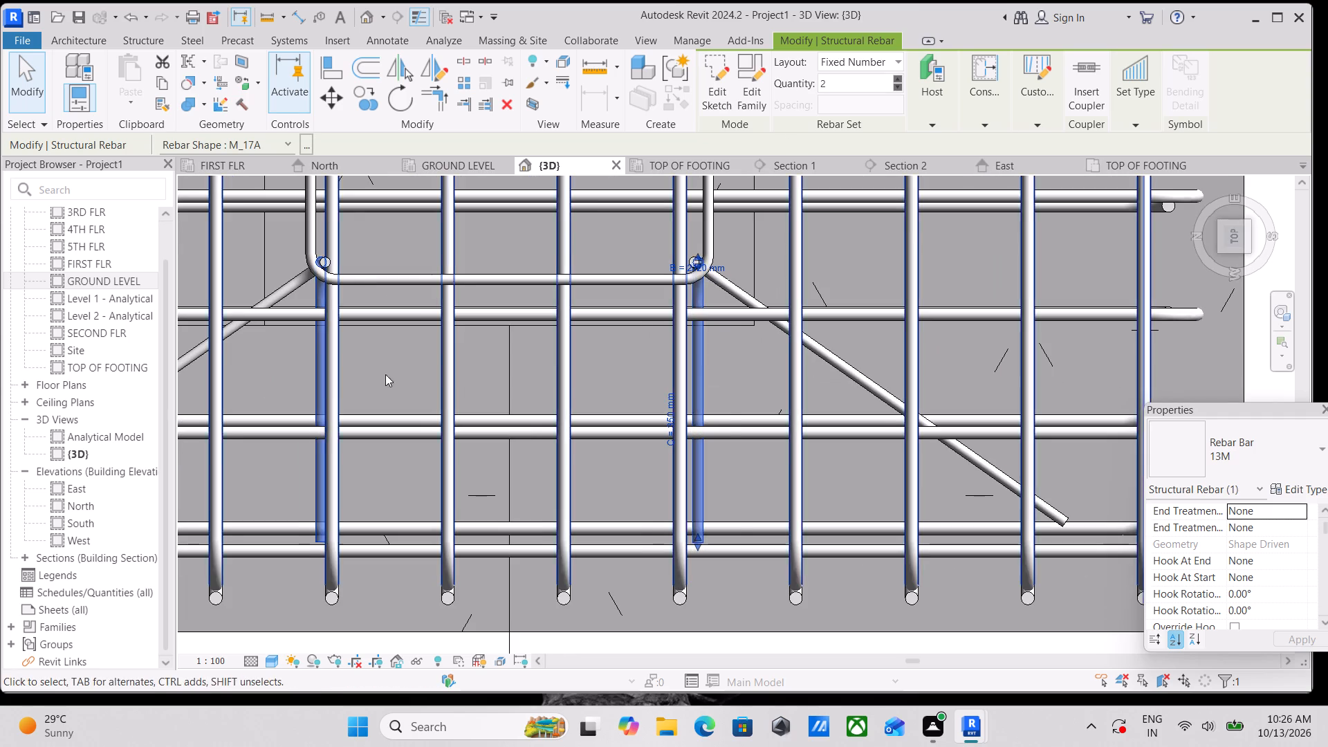
pyautogui.scroll(-1, 351, 376)
pyautogui.click(325, 387)
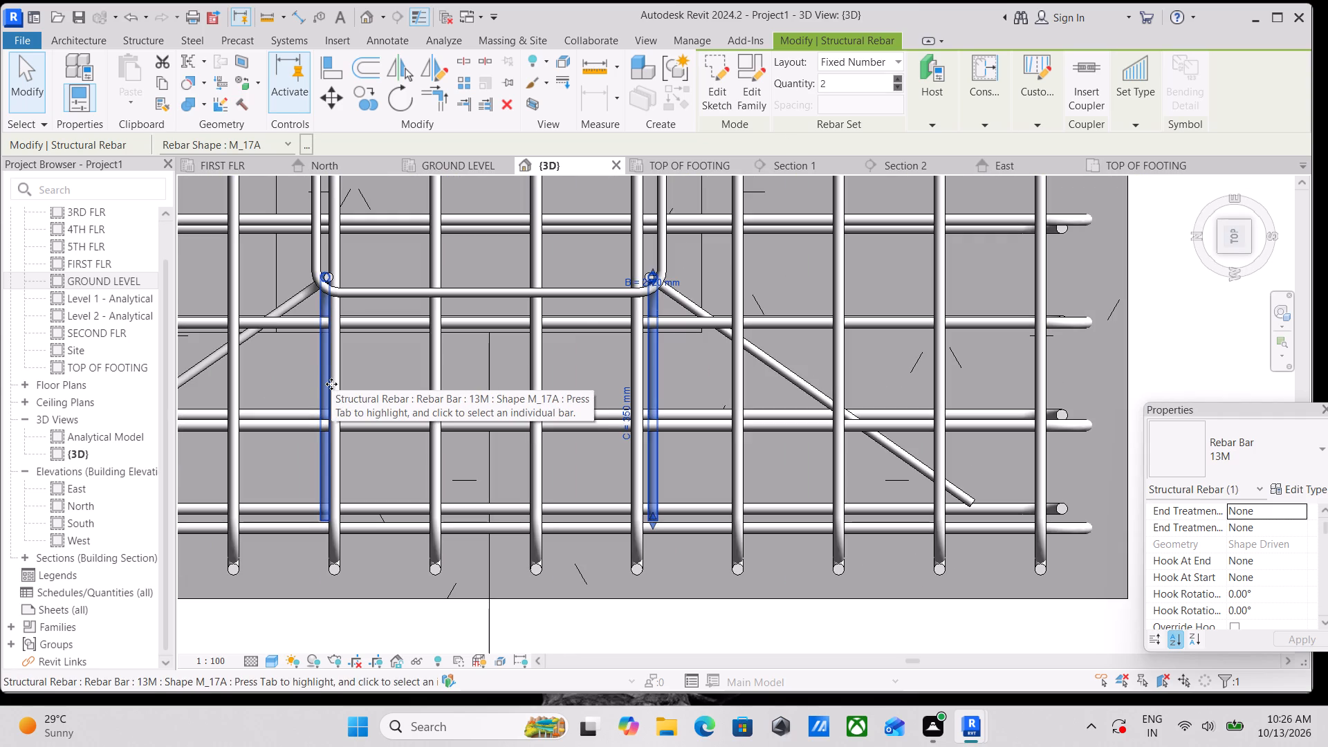
pyautogui.press('Right')
pyautogui.press('Right')
pyautogui.press('Right')
pyautogui.press('Right')
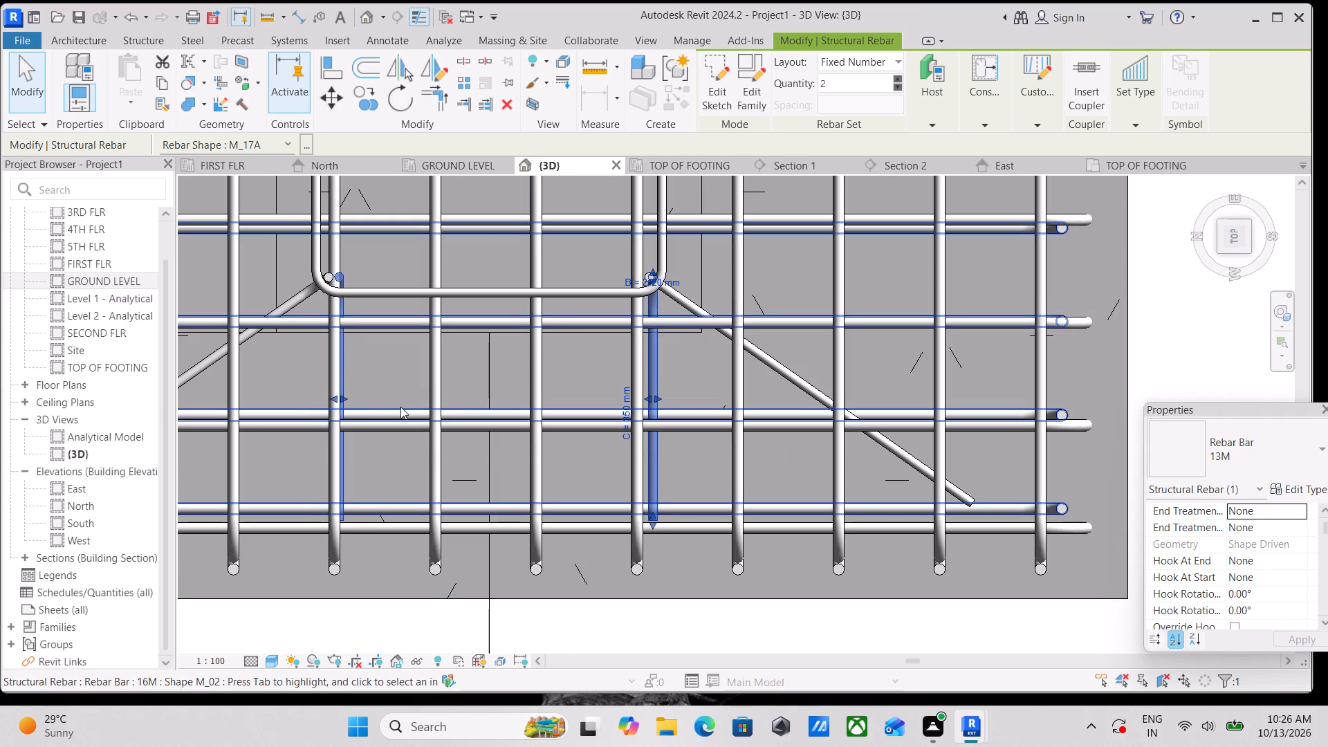
pyautogui.press('Right')
pyautogui.press('Right')
pyautogui.press('Right')
pyautogui.press('Right')
pyautogui.press('Right')
pyautogui.press('Right')
pyautogui.press('Right')
pyautogui.press('Right')
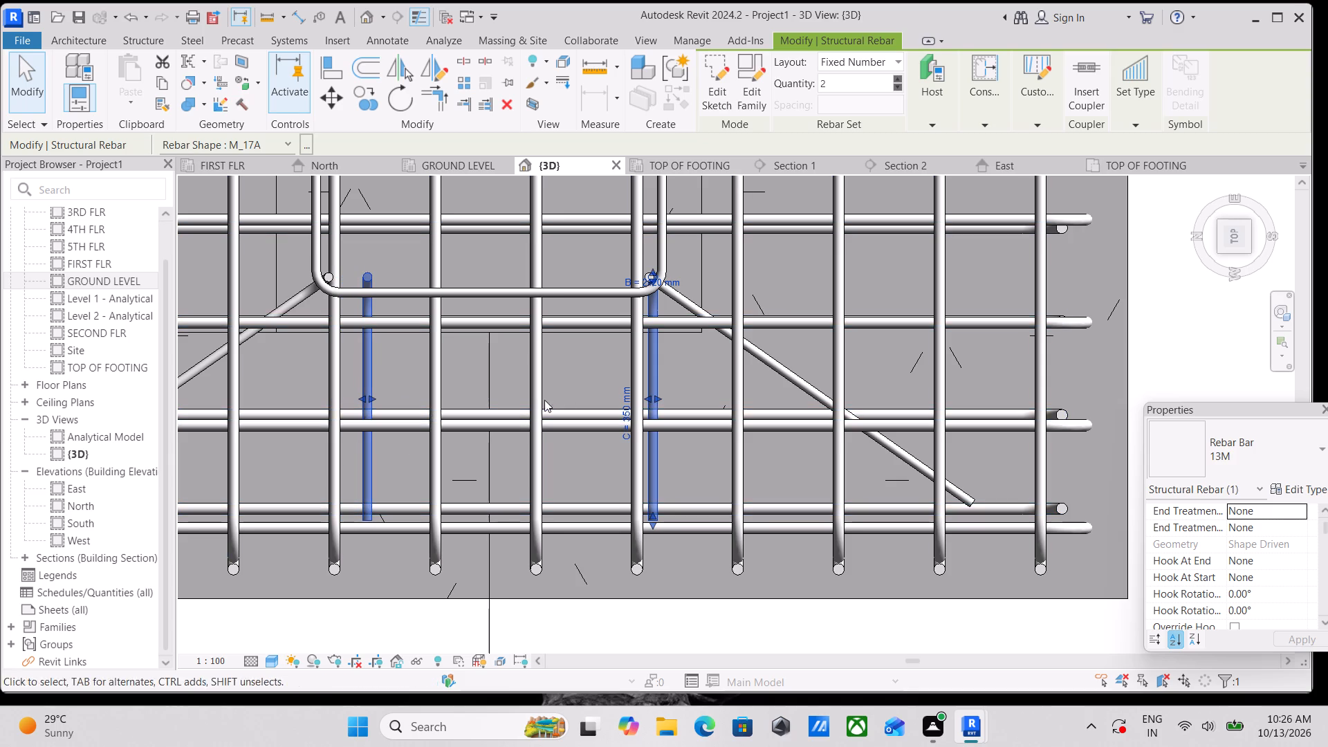
# Shift both bars of the two-bar M_17A set inward along the column face, spacing them between the corner bars.
pyautogui.moveTo(647, 398); pyautogui.dragTo(647, 398)
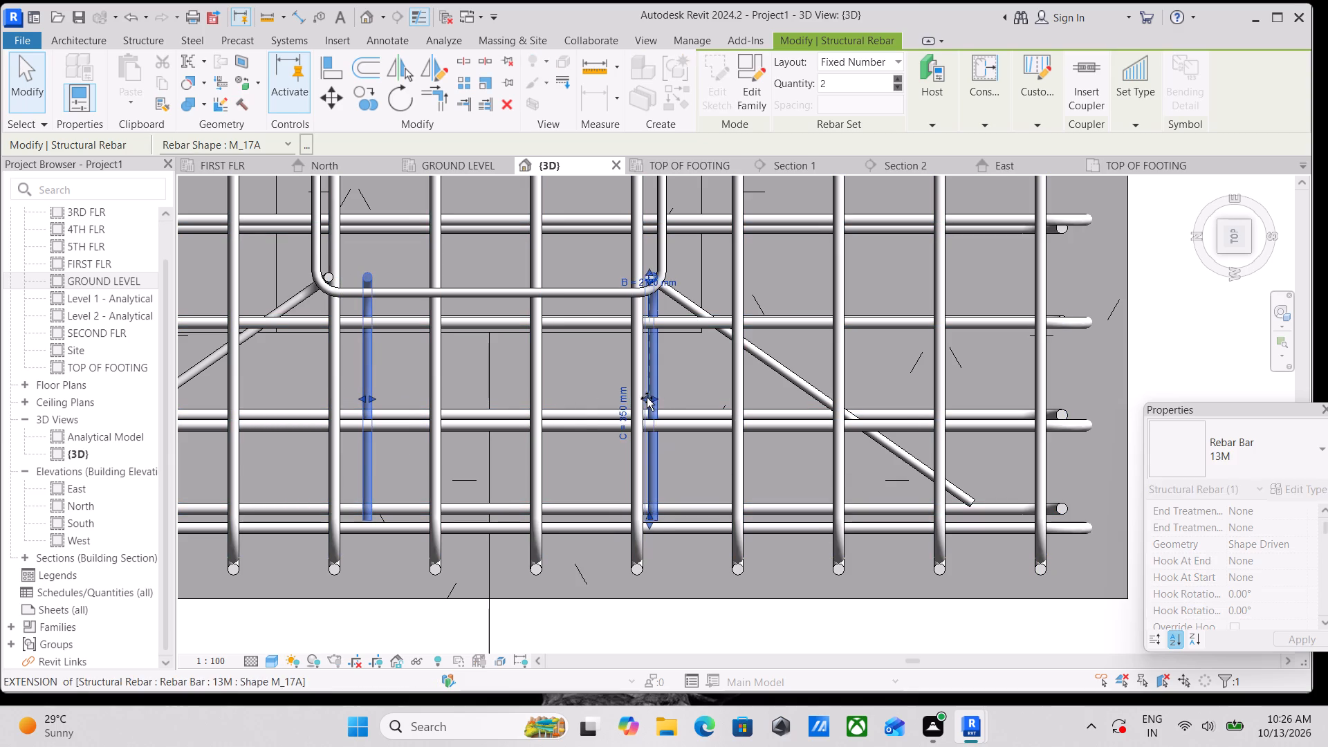
pyautogui.moveTo(647, 398); pyautogui.dragTo(573, 397)
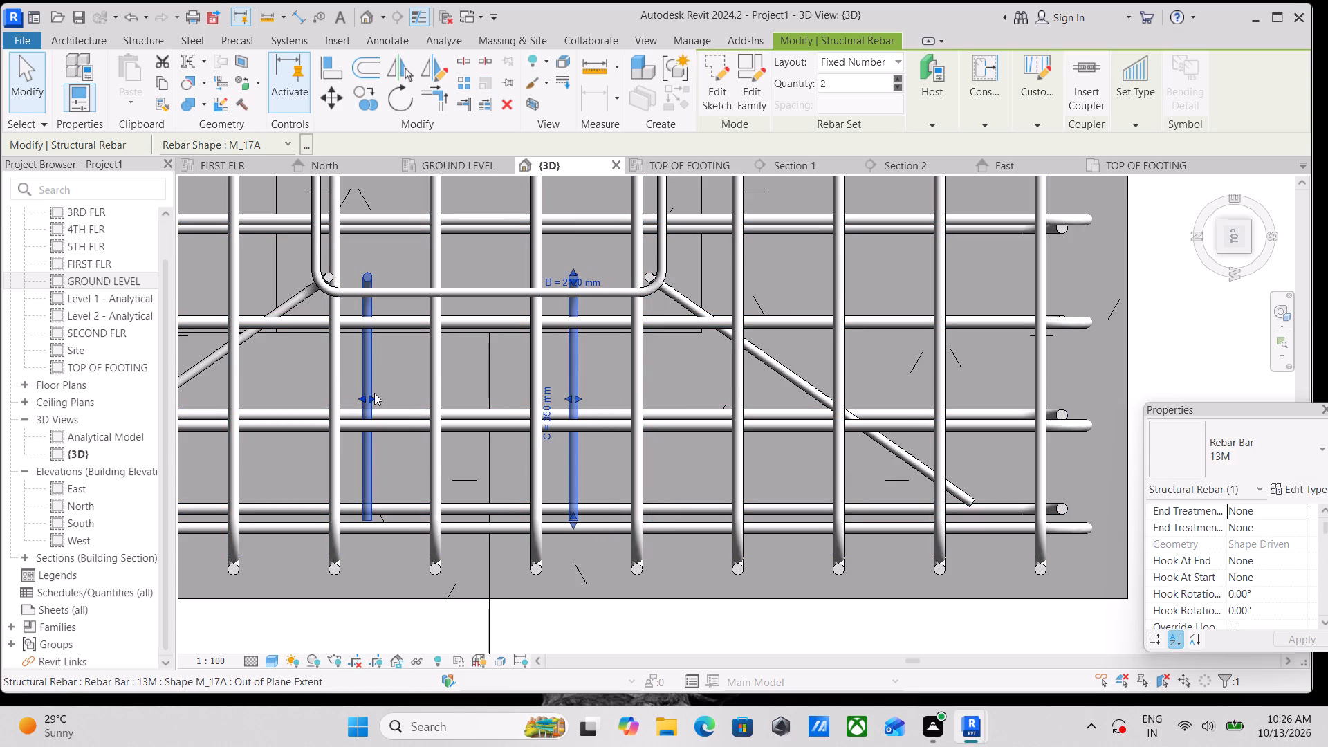
pyautogui.moveTo(371, 396); pyautogui.dragTo(409, 394)
# Mirror a copy of the two-bar M_17A set to the opposite column face about an axis drawn through the column's centre.
pyautogui.scroll(-3, 432, 381)
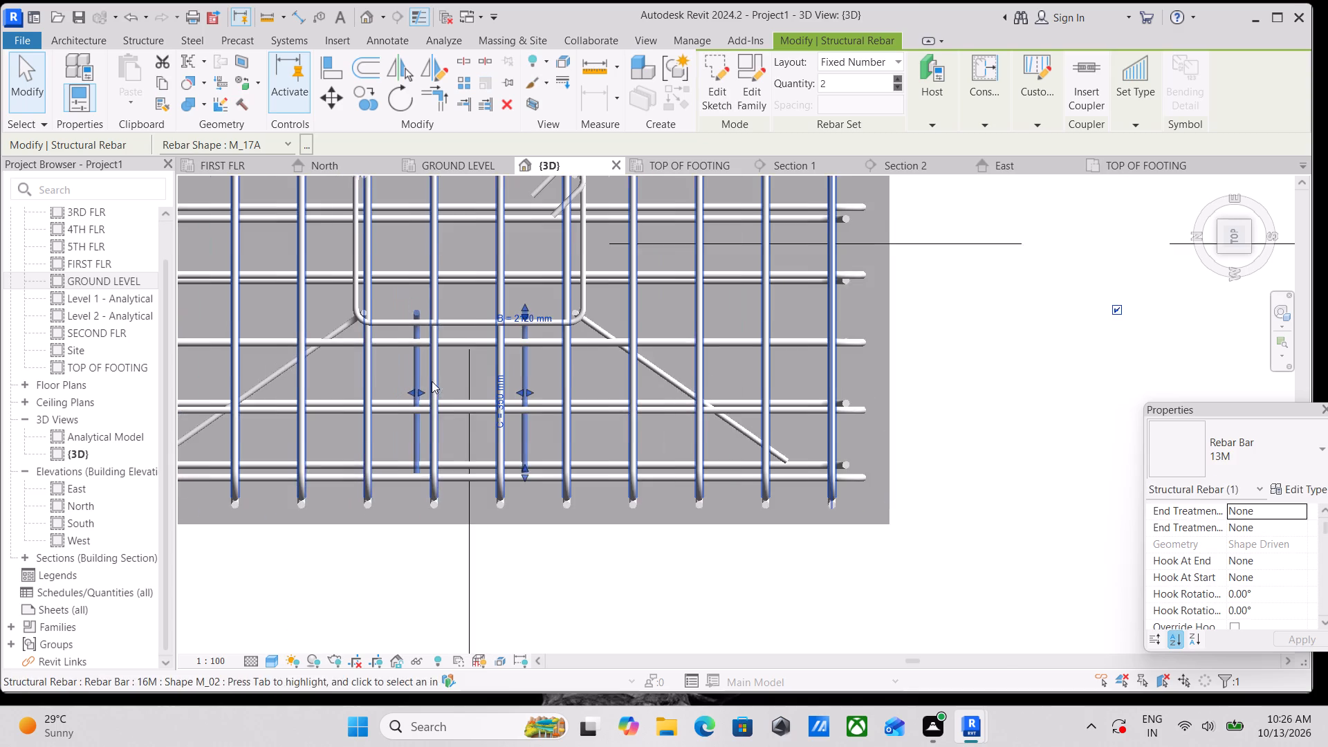
pyautogui.moveTo(432, 381); pyautogui.dragTo(441, 424, button='middle')
pyautogui.moveTo(463, 392); pyautogui.dragTo(465, 432, button='middle')
pyautogui.scroll(2, 450, 370)
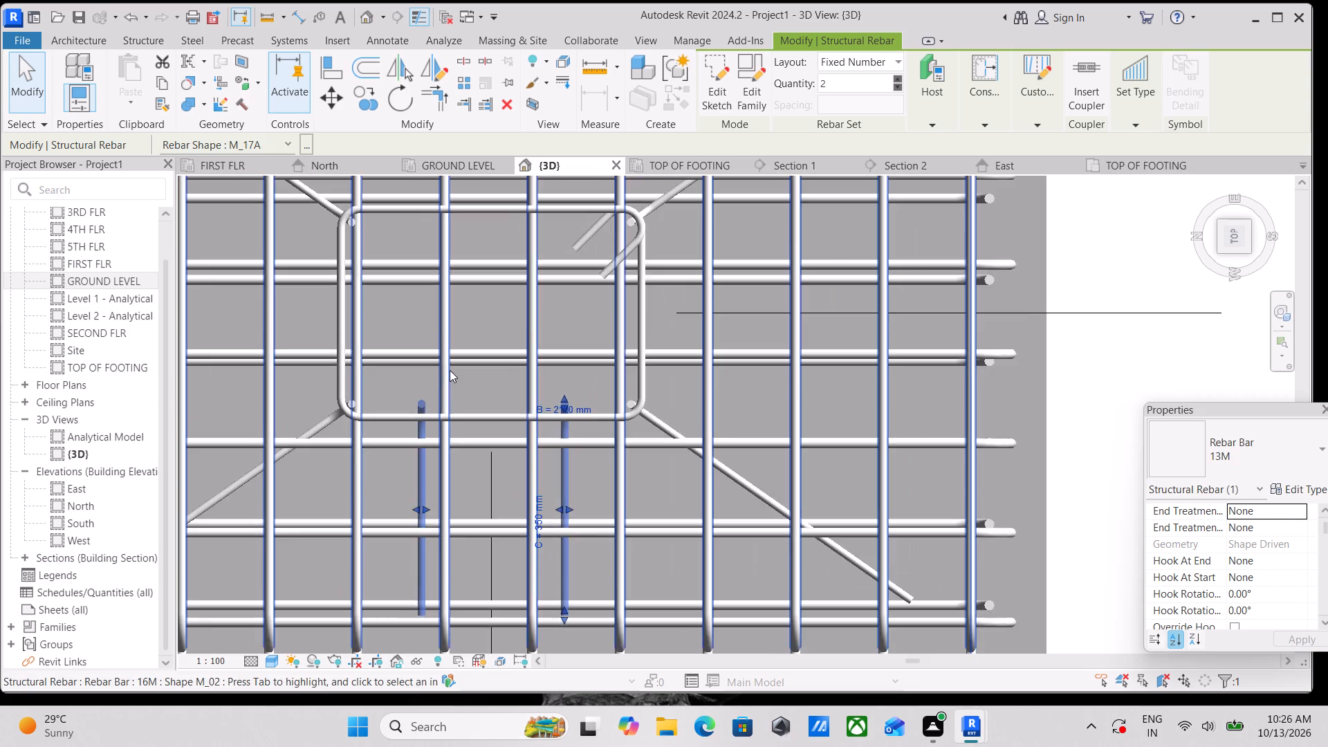
pyautogui.moveTo(442, 382); pyautogui.dragTo(466, 421, button='middle')
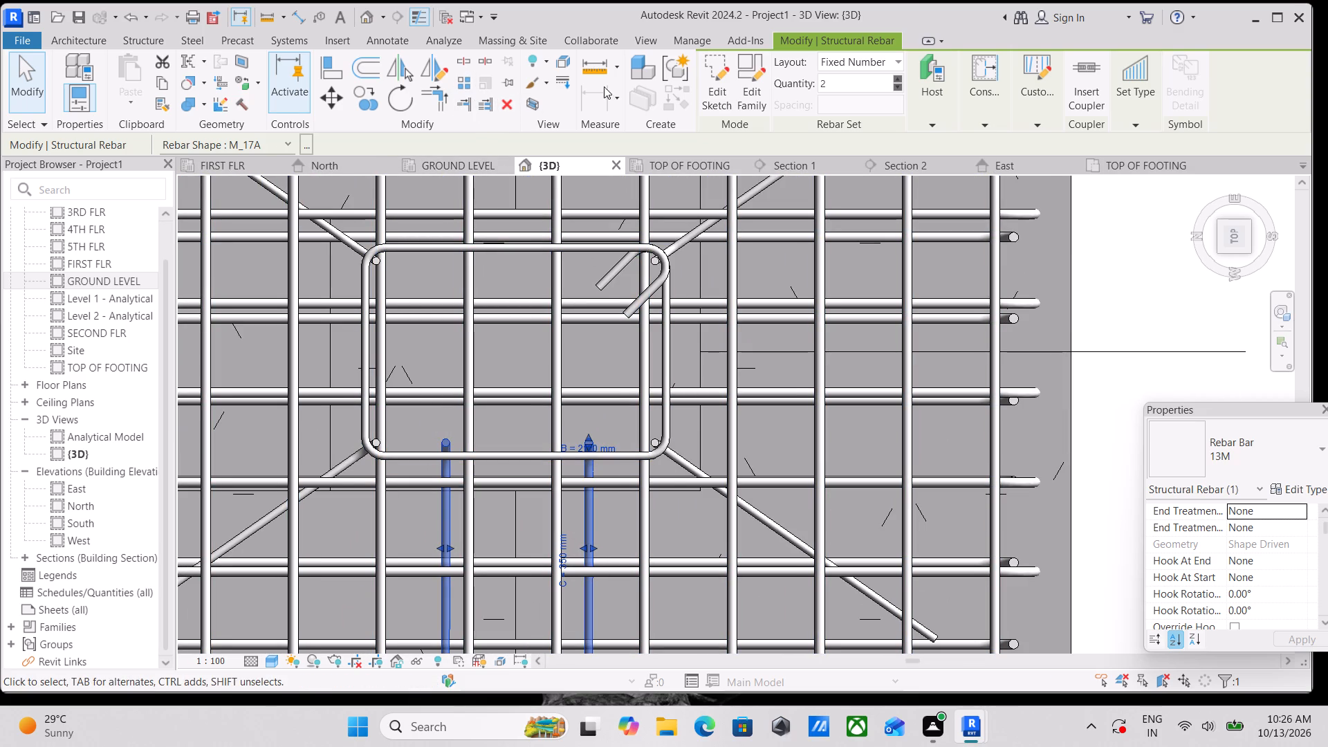
pyautogui.scroll(4, 620, 408)
pyautogui.press('Escape')
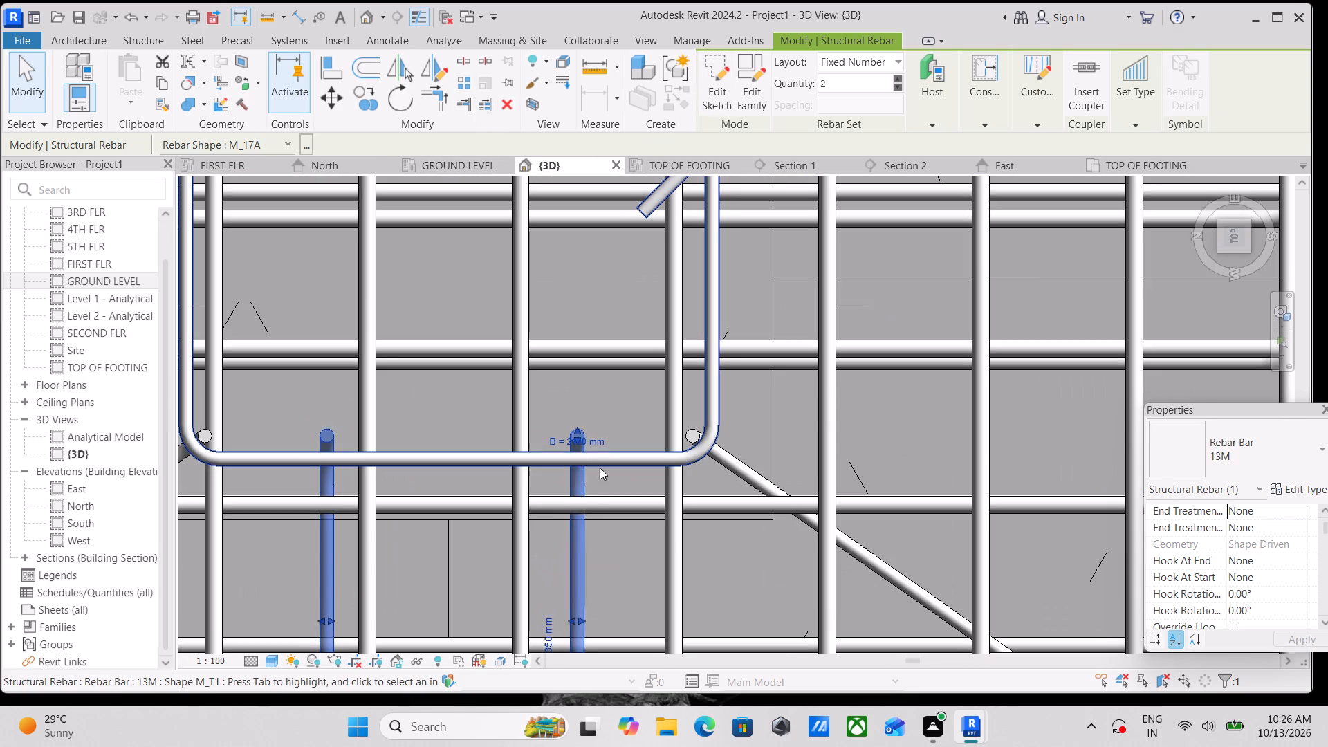
pyautogui.click(574, 434)
pyautogui.scroll(-3, 574, 434)
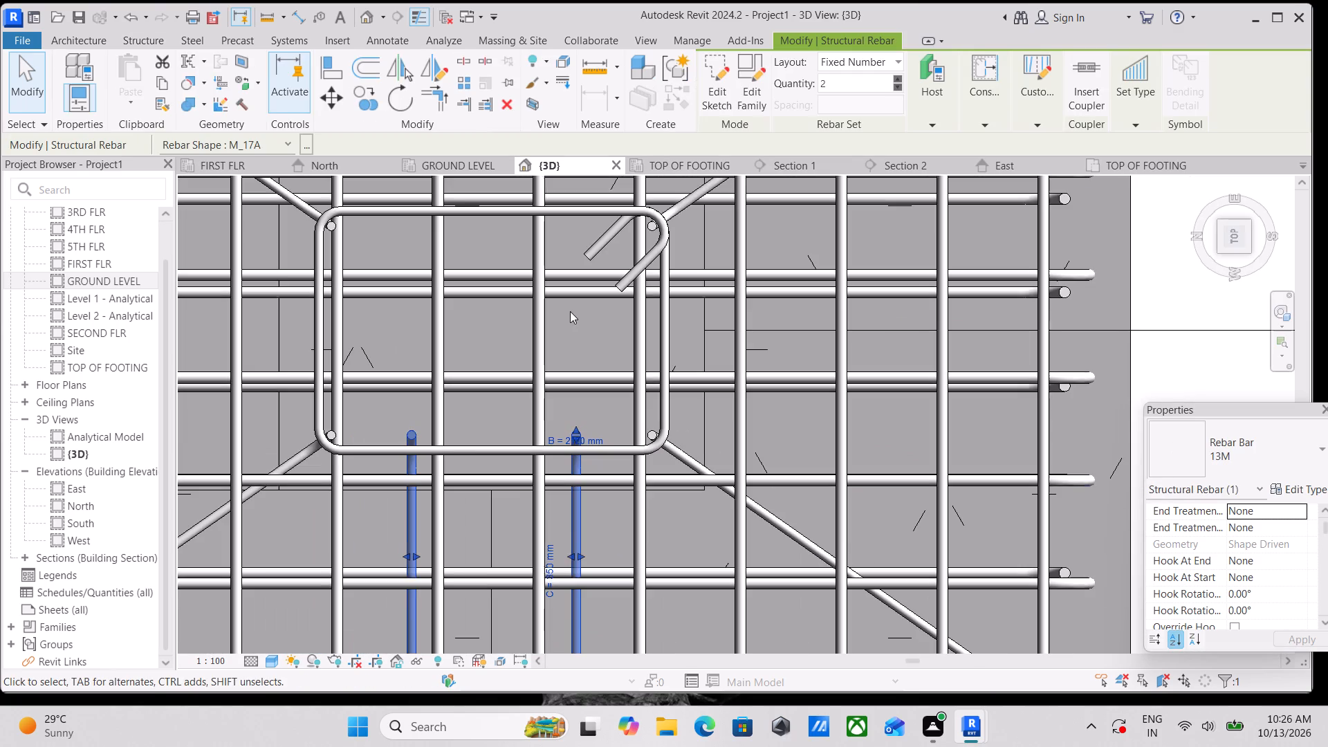
pyautogui.click(425, 73)
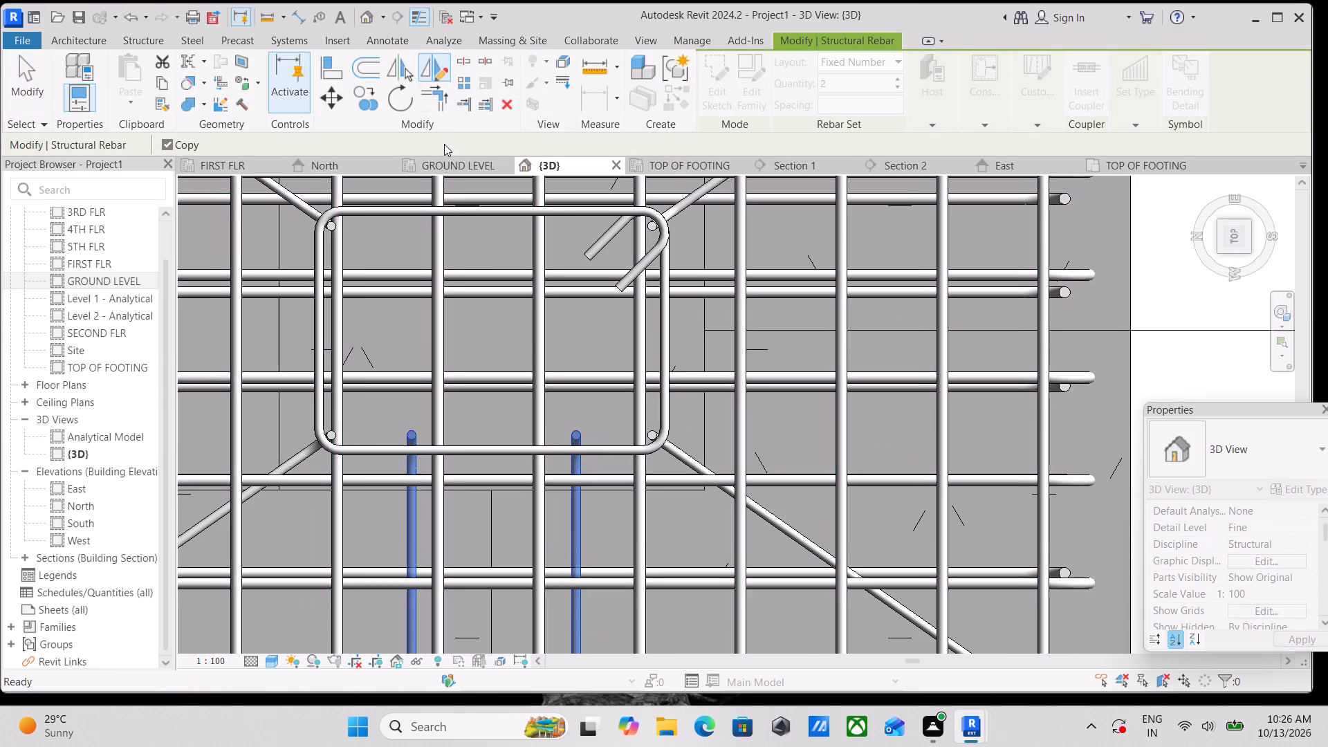
pyautogui.click(672, 327)
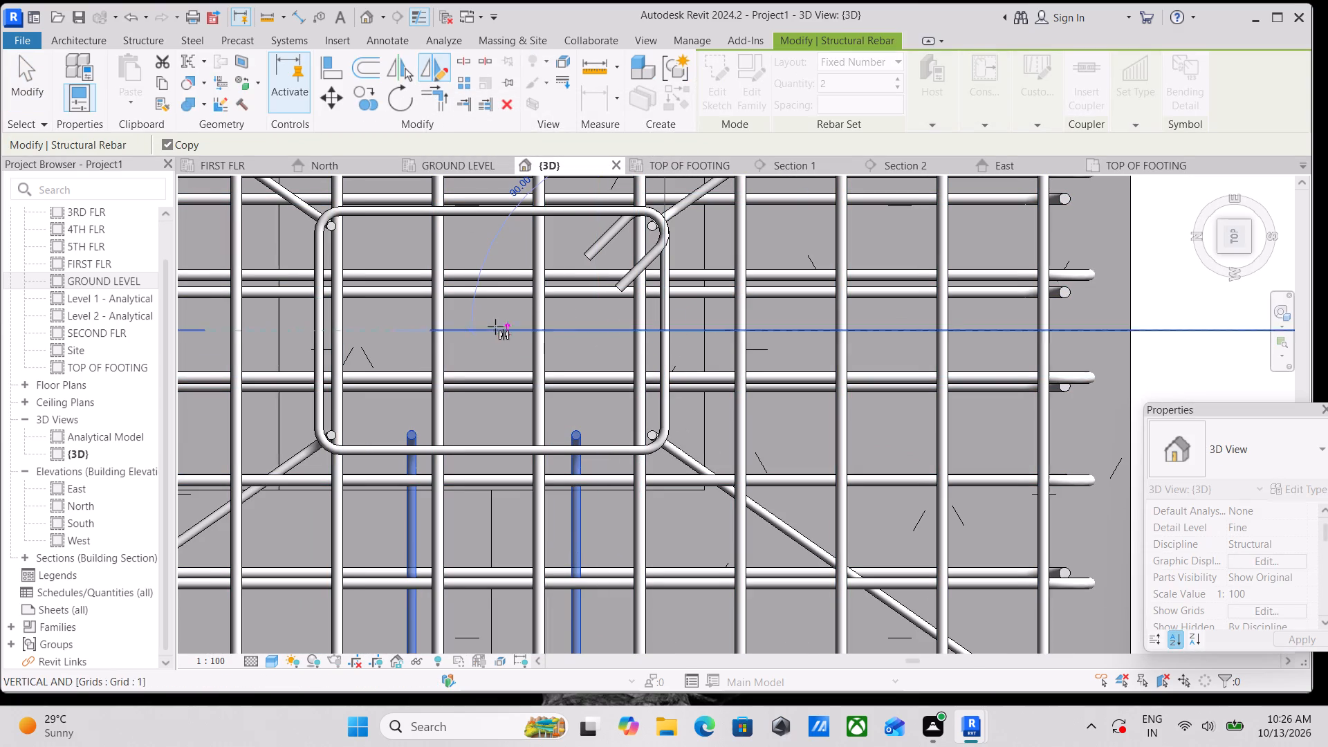
pyautogui.click(360, 324)
pyautogui.scroll(-1, 398, 324)
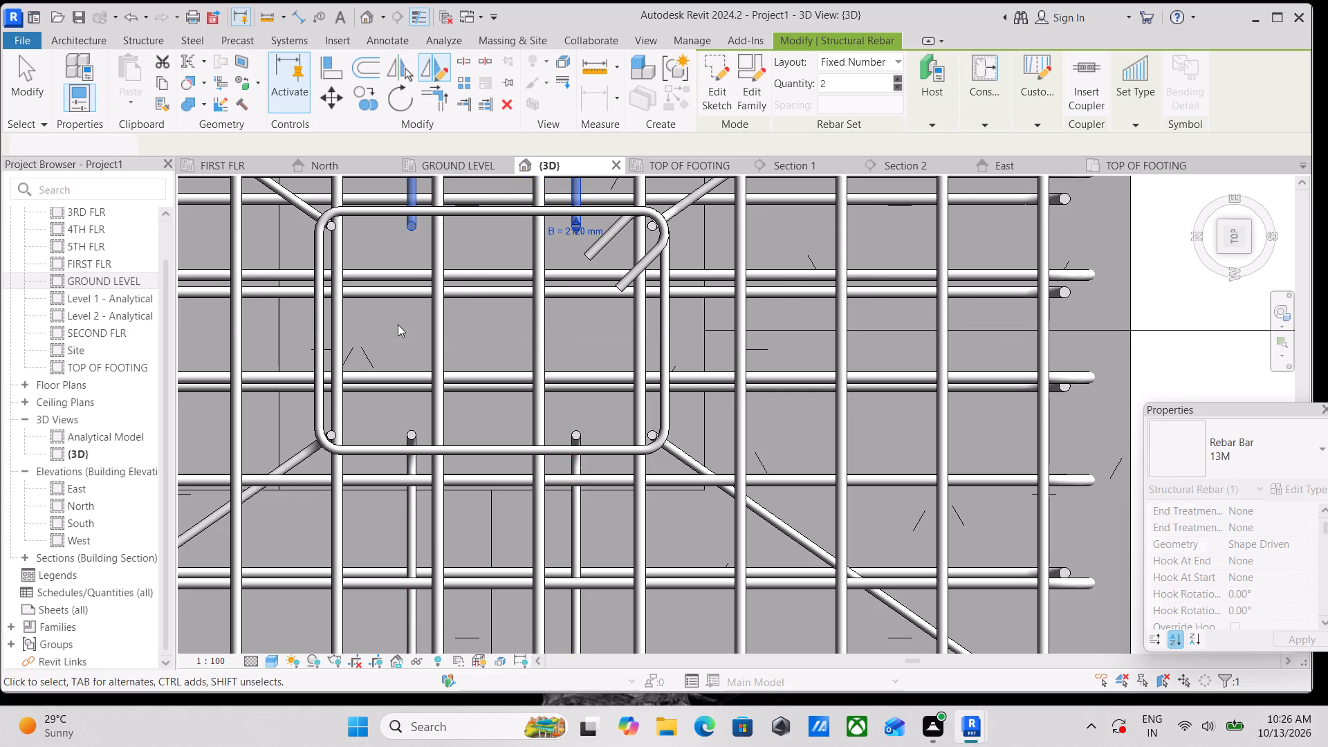
pyautogui.moveTo(398, 324); pyautogui.dragTo(390, 372, button='middle')
pyautogui.scroll(-1, 390, 372)
pyautogui.press('Escape')
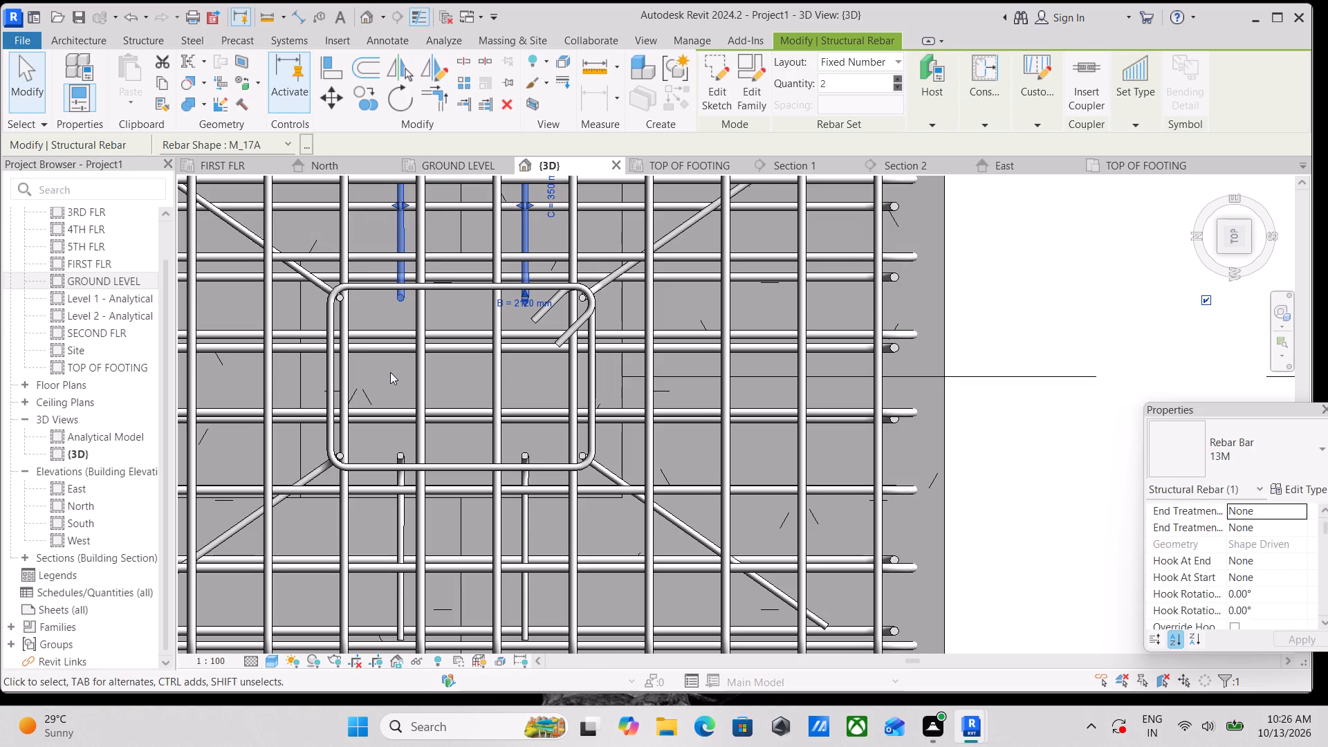
# Distribute the M_T1 column tie along the column height with a Maximum Spacing layout of 150 mm.
pyautogui.scroll(-3, 390, 372)
pyautogui.keyDown('shift'); pyautogui.moveTo(515, 482); pyautogui.dragTo(481, 459, button='middle'); pyautogui.keyUp('shift')
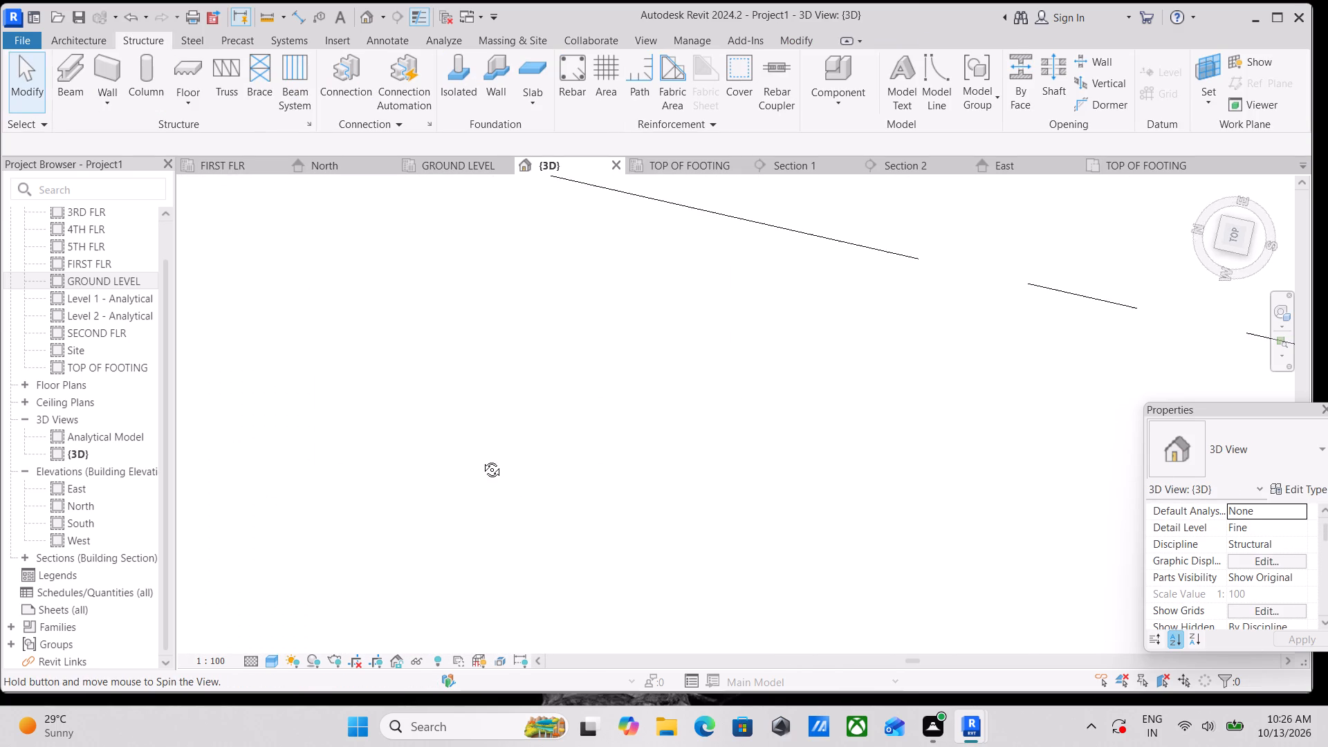
pyautogui.keyDown('shift'); pyautogui.moveTo(481, 459); pyautogui.dragTo(645, 409, button='middle'); pyautogui.keyUp('shift')
pyautogui.scroll(-4, 645, 409)
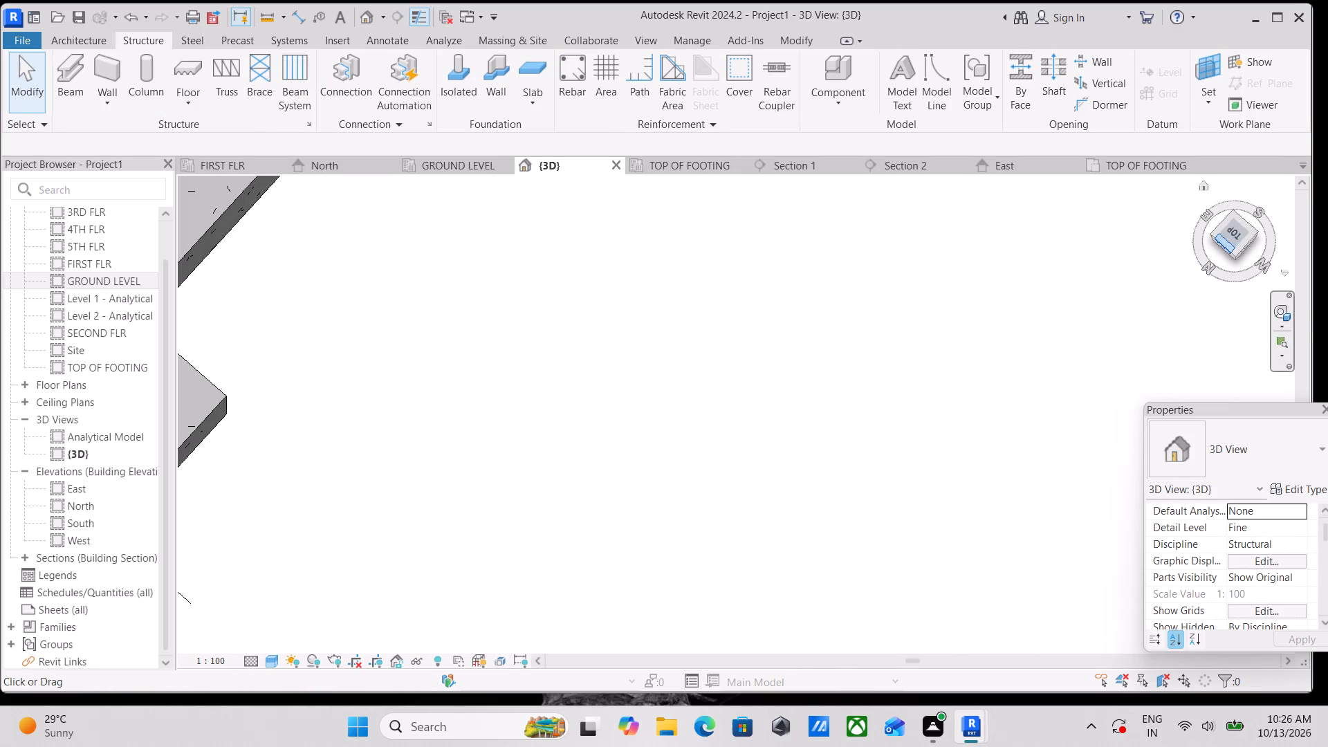
pyautogui.click(1235, 257)
pyautogui.scroll(2, 757, 418)
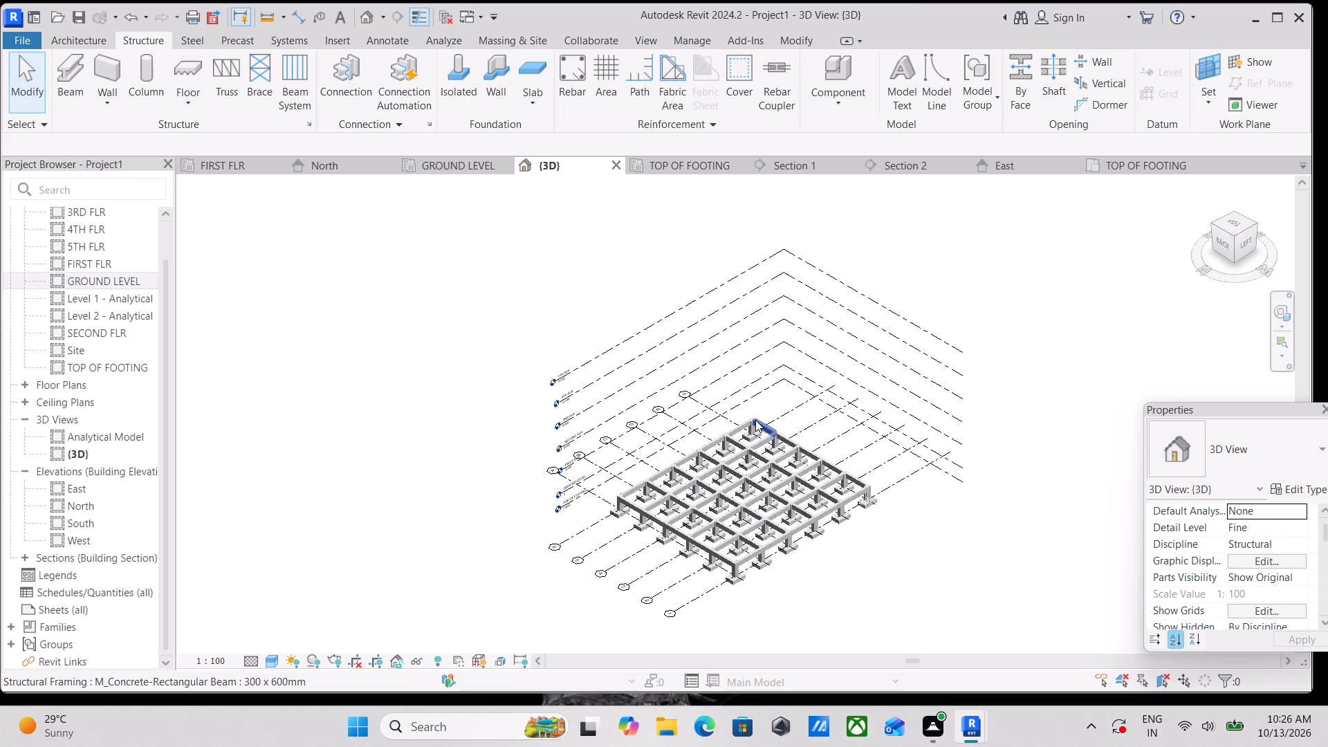
pyautogui.scroll(2, 755, 420)
pyautogui.scroll(3, 717, 538)
pyautogui.scroll(3, 782, 436)
pyautogui.scroll(-5, 782, 436)
pyautogui.moveTo(788, 467); pyautogui.dragTo(596, 418, button='middle')
pyautogui.scroll(3, 737, 513)
pyautogui.scroll(9, 802, 499)
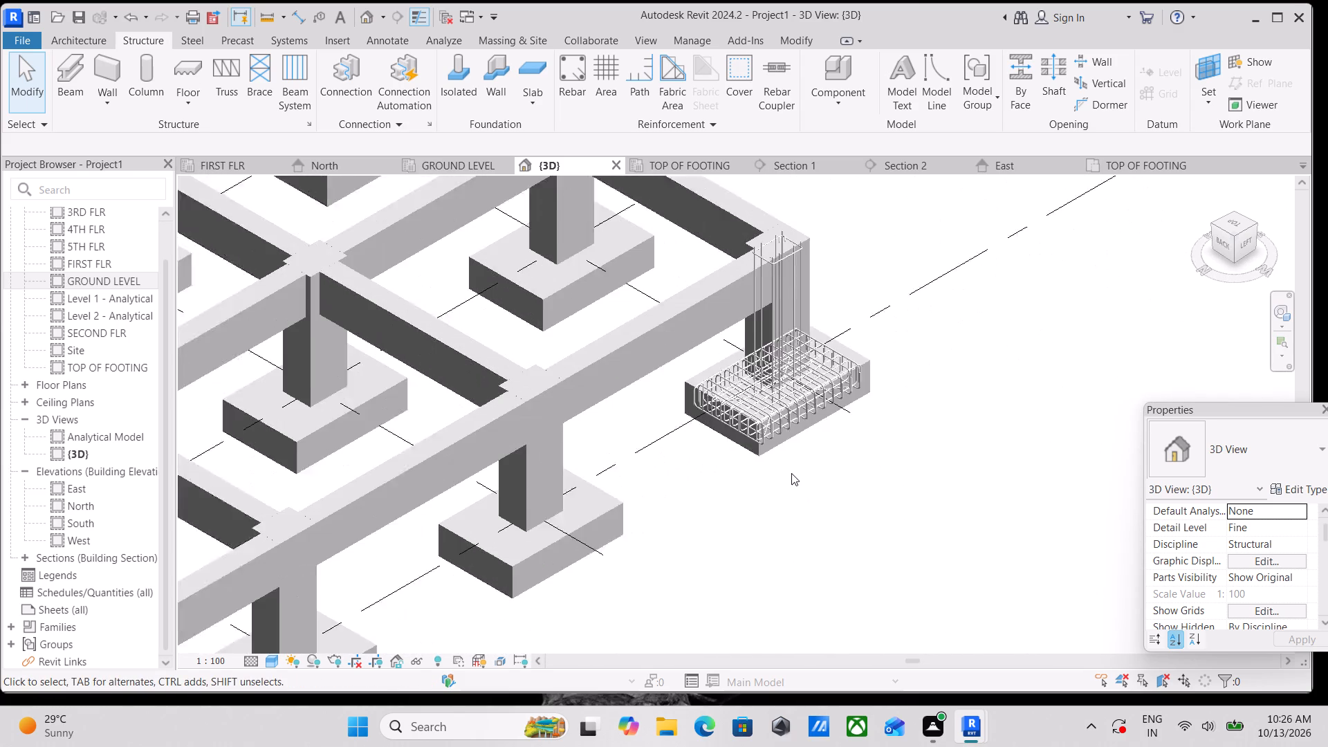
pyautogui.scroll(1, 791, 473)
pyautogui.keyDown('shift'); pyautogui.moveTo(786, 458); pyautogui.dragTo(625, 434, button='middle'); pyautogui.keyUp('shift')
pyautogui.keyDown('shift'); pyautogui.scroll(1, 625, 434); pyautogui.keyUp('shift')
pyautogui.scroll(-3, 618, 435)
pyautogui.moveTo(576, 452); pyautogui.dragTo(618, 174, button='middle')
pyautogui.moveTo(335, 413); pyautogui.dragTo(538, 299, button='middle')
pyautogui.scroll(6, 328, 329)
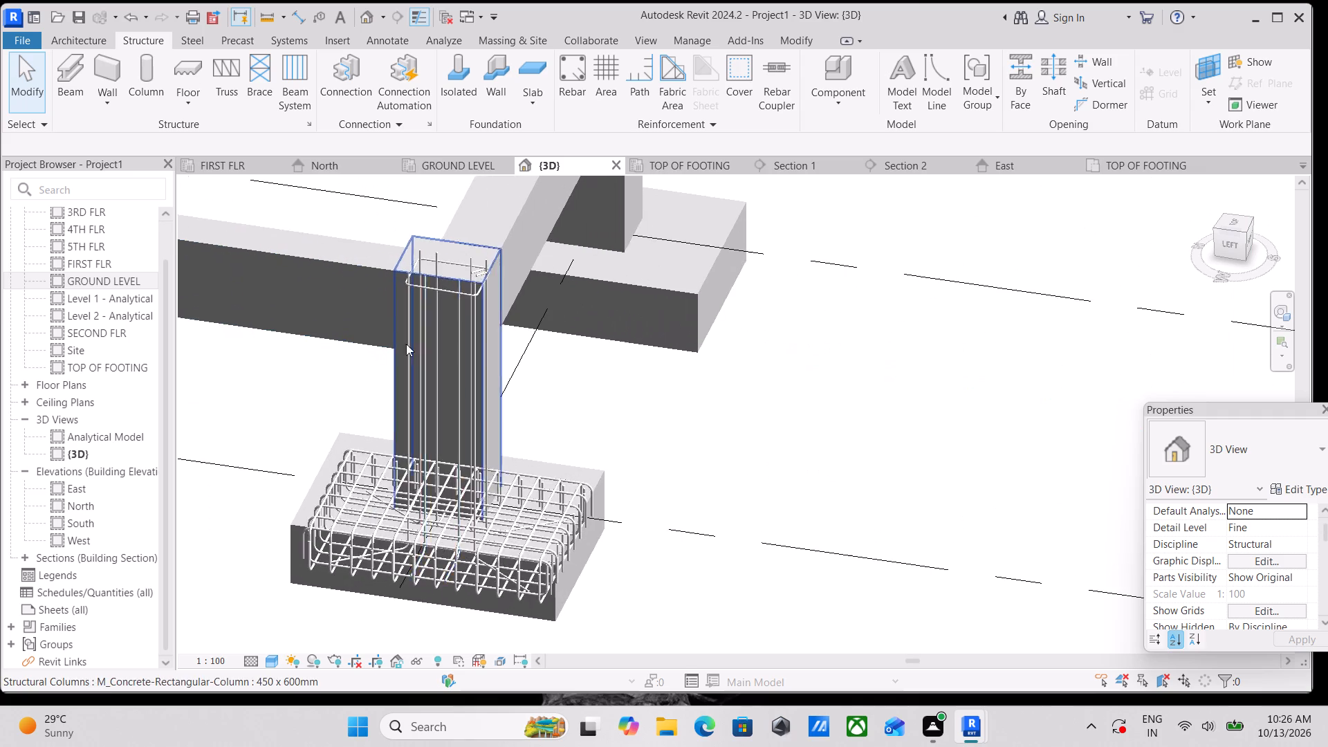
pyautogui.click(440, 285)
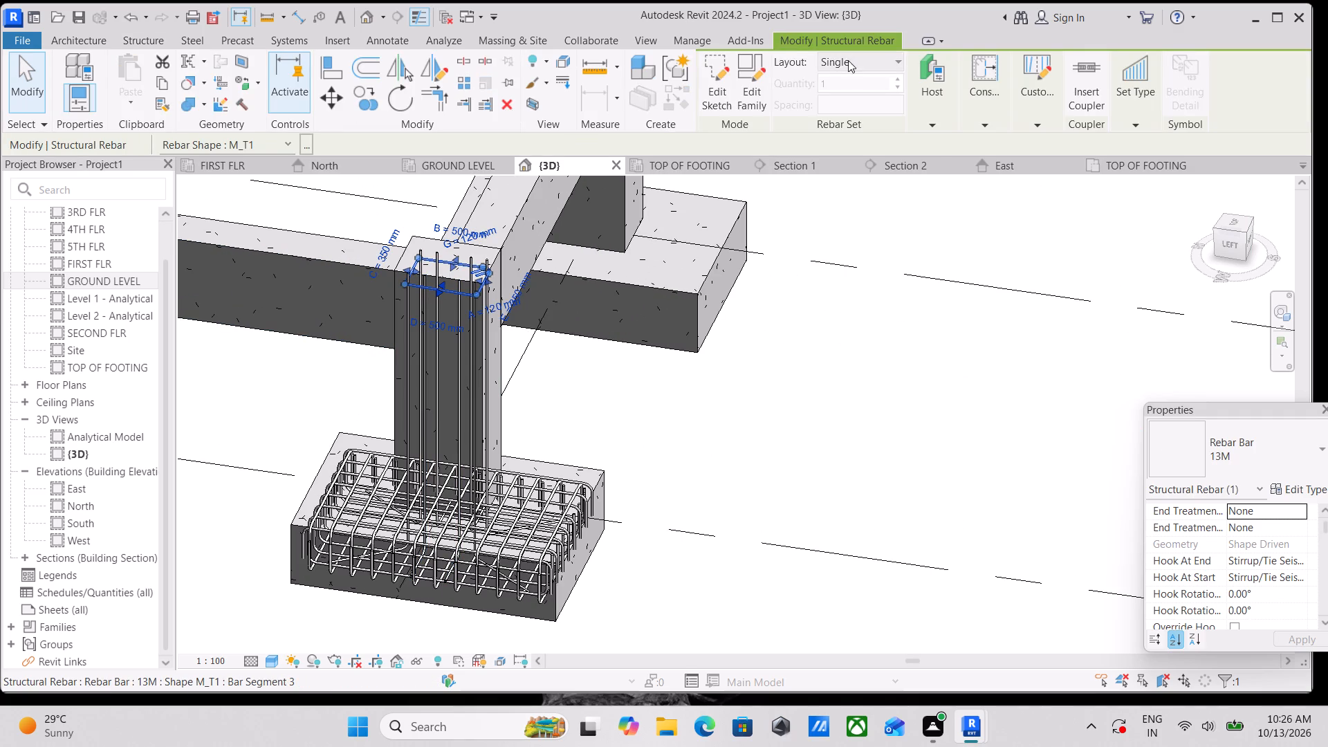
pyautogui.click(852, 57)
pyautogui.click(859, 112)
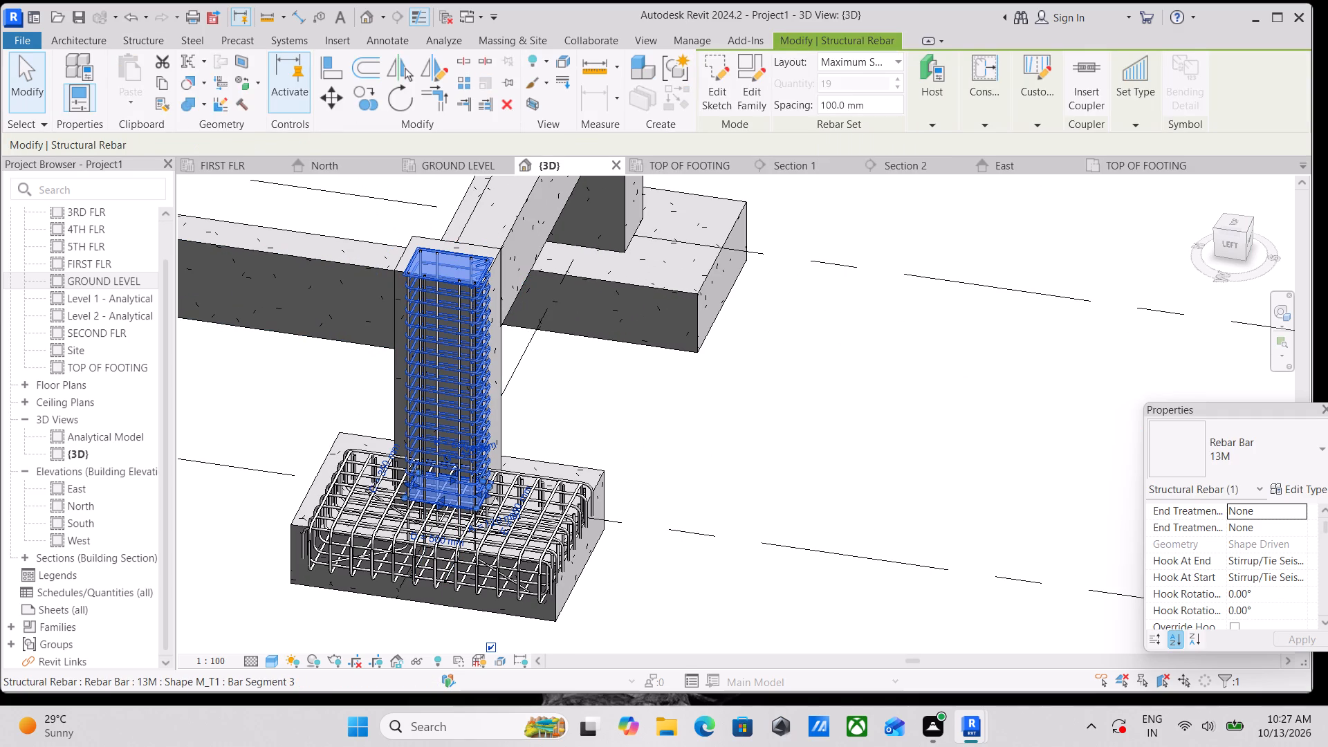
pyautogui.moveTo(873, 107); pyautogui.dragTo(793, 122)
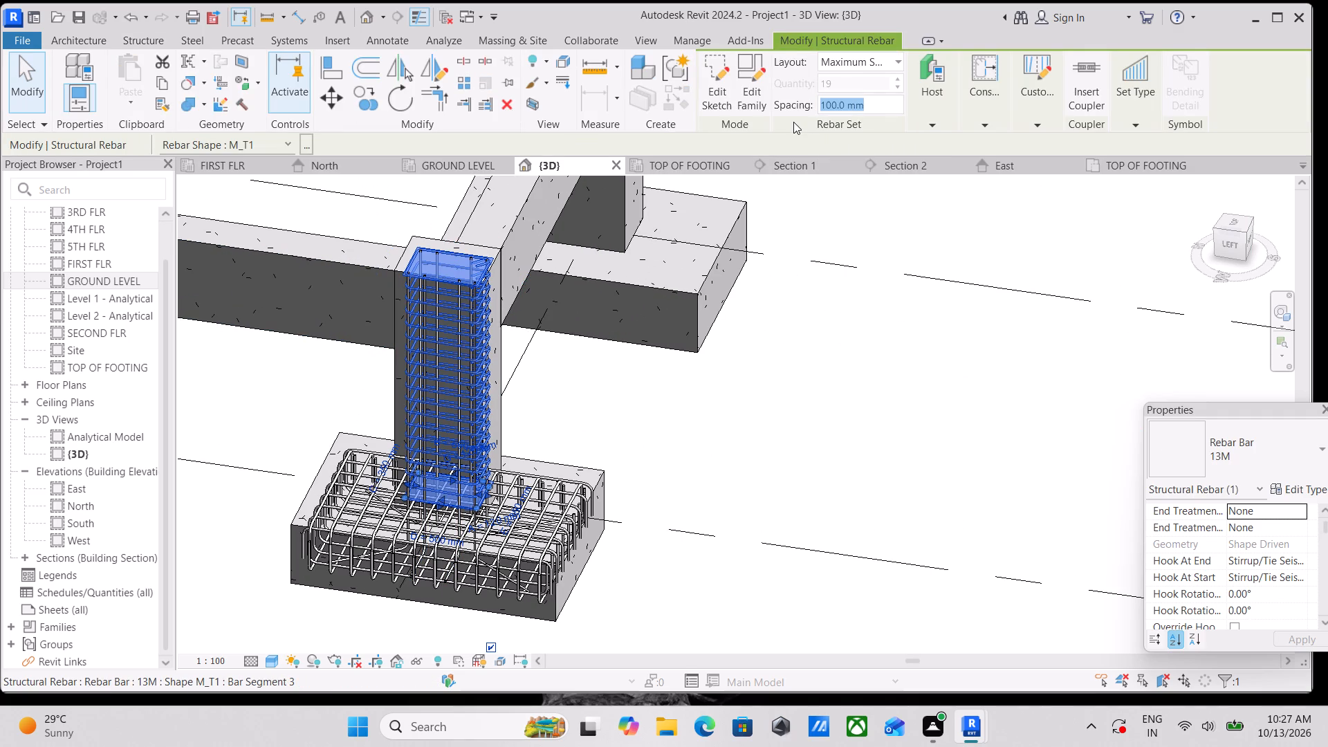
pyautogui.write('150mm')
pyautogui.press('Return')
pyautogui.scroll(3, 472, 422)
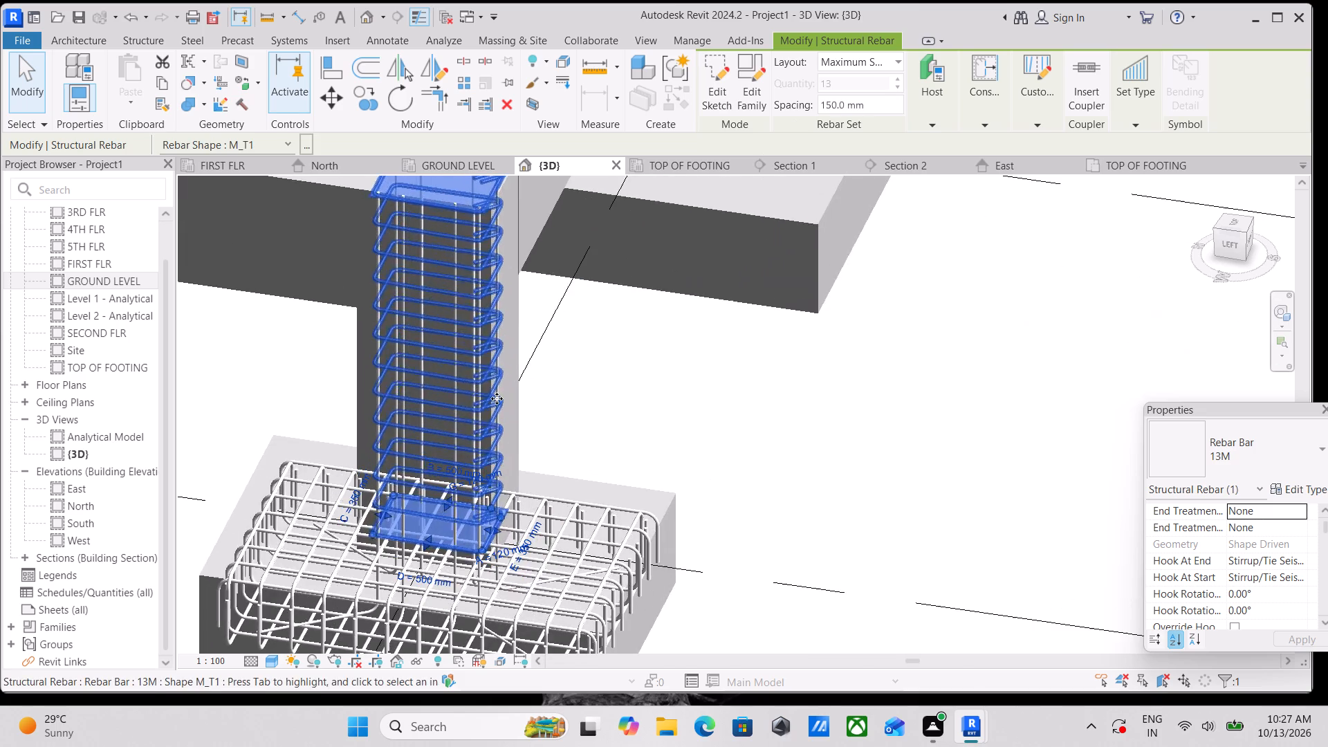
pyautogui.scroll(3, 528, 333)
pyautogui.press('Escape')
# Examine the reinforced column and footing in 3D, including the distributed ties and the footing cage.
pyautogui.scroll(-1, 518, 342)
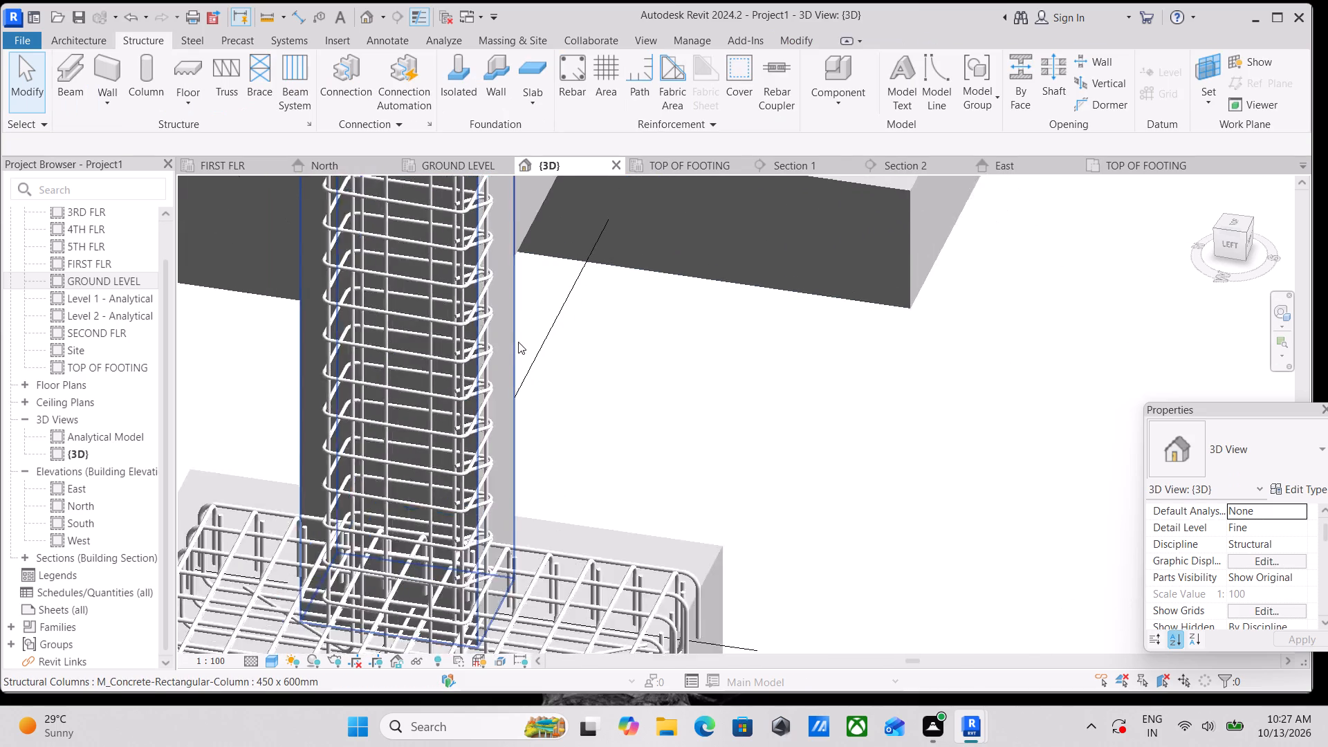
pyautogui.scroll(-4, 518, 342)
pyautogui.keyDown('shift'); pyautogui.moveTo(543, 434); pyautogui.dragTo(519, 445, button='middle'); pyautogui.keyUp('shift')
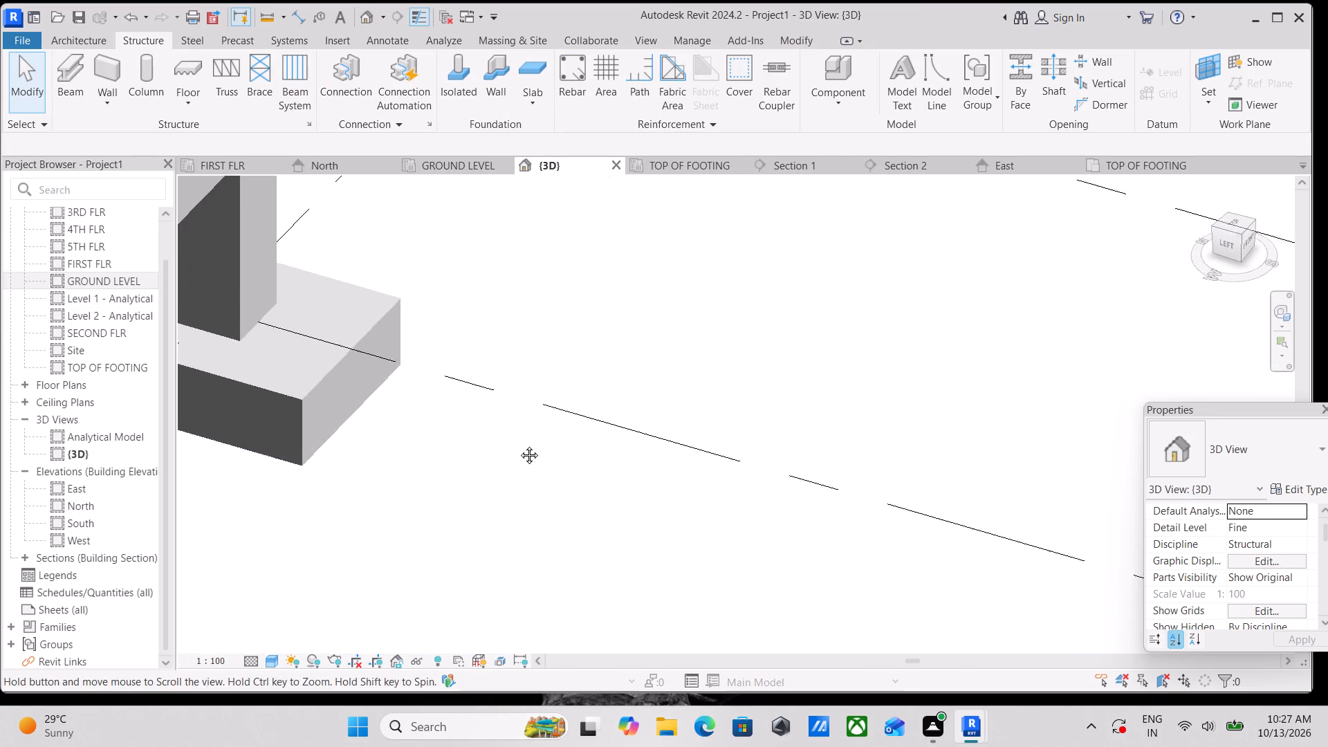
pyautogui.keyDown('shift'); pyautogui.moveTo(519, 445); pyautogui.dragTo(537, 445, button='middle'); pyautogui.keyUp('shift')
pyautogui.scroll(-3, 553, 445)
pyautogui.moveTo(560, 439); pyautogui.dragTo(806, 338, button='middle')
pyautogui.scroll(3, 532, 406)
pyautogui.moveTo(524, 394); pyautogui.dragTo(612, 300, button='middle')
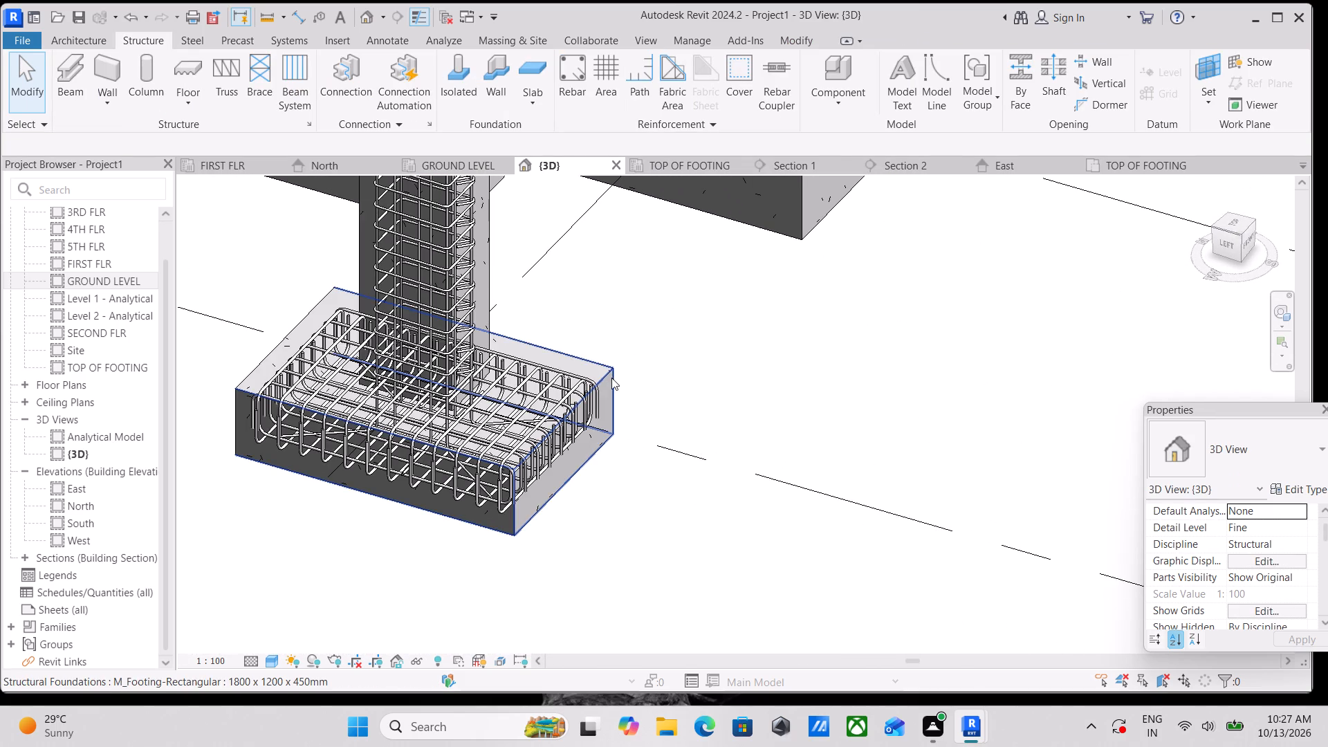
pyautogui.click(616, 376)
pyautogui.scroll(-5, 629, 351)
pyautogui.moveTo(643, 345); pyautogui.dragTo(619, 421, button='middle')
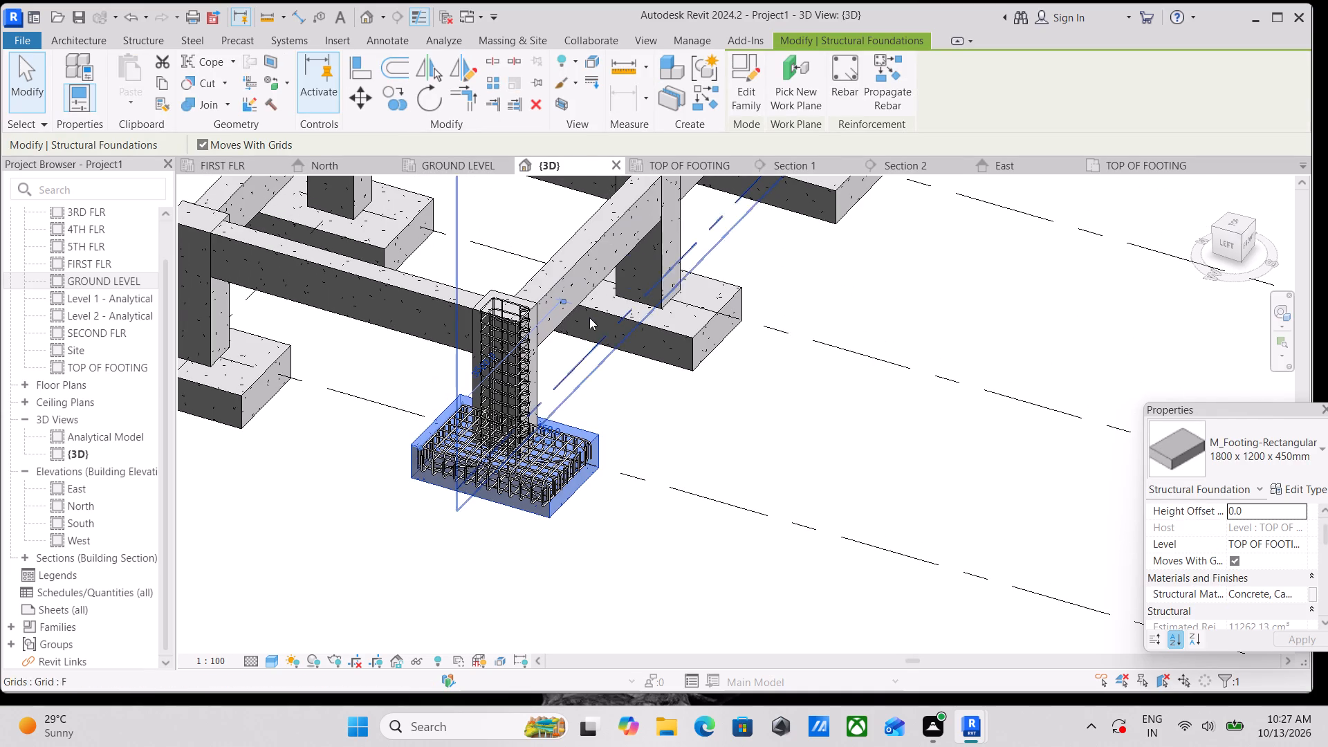
pyautogui.press('Escape')
pyautogui.scroll(-2, 555, 308)
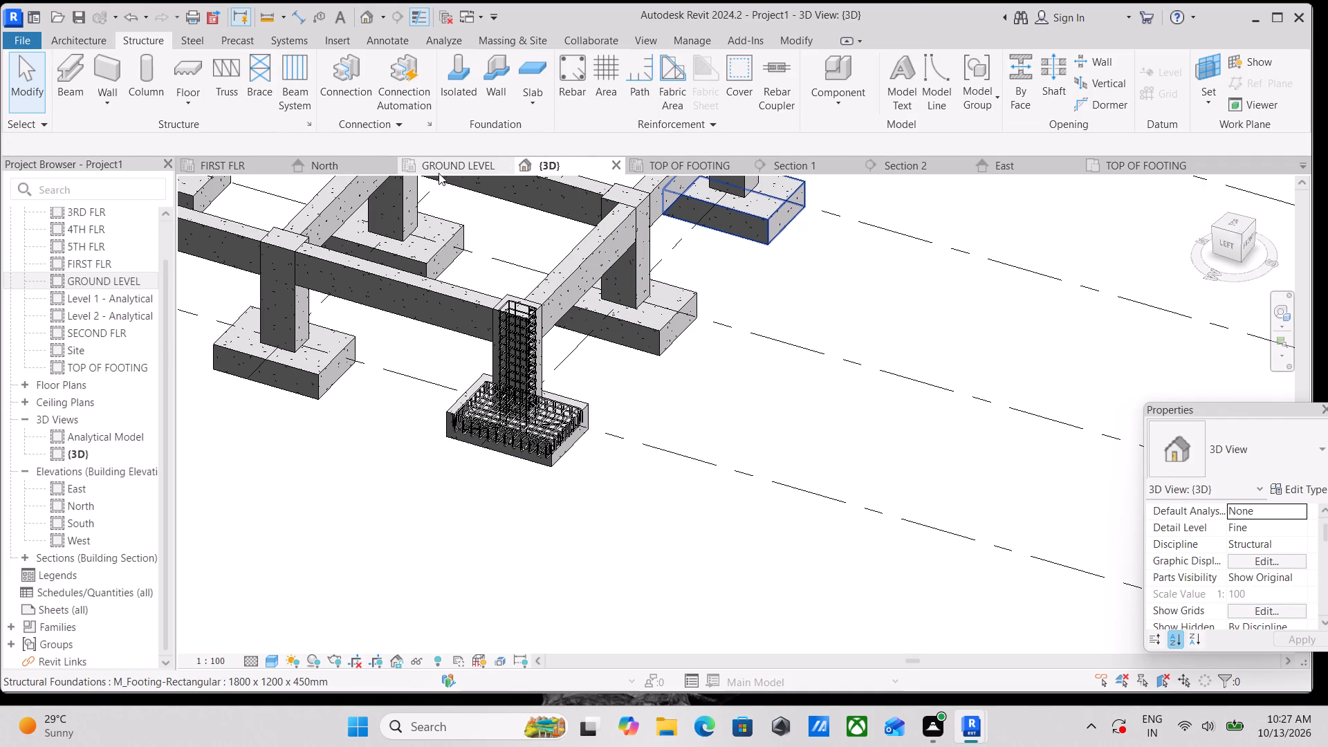
# In the GROUND LEVEL plan, draw a building section across the edge beam between the reinforced corner column and the adjacent column.
pyautogui.click(458, 163)
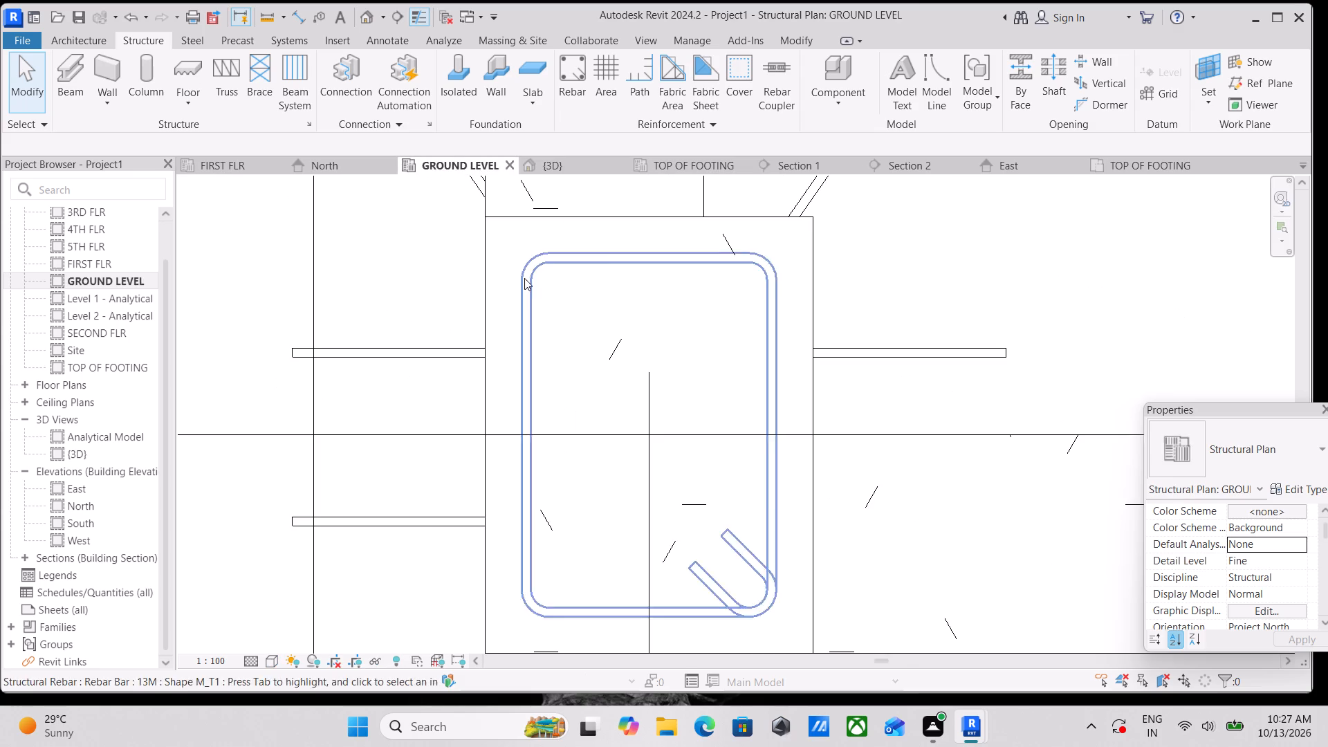
pyautogui.scroll(-20, 527, 282)
pyautogui.scroll(-2, 527, 282)
pyautogui.moveTo(598, 339); pyautogui.dragTo(459, 348, button='middle')
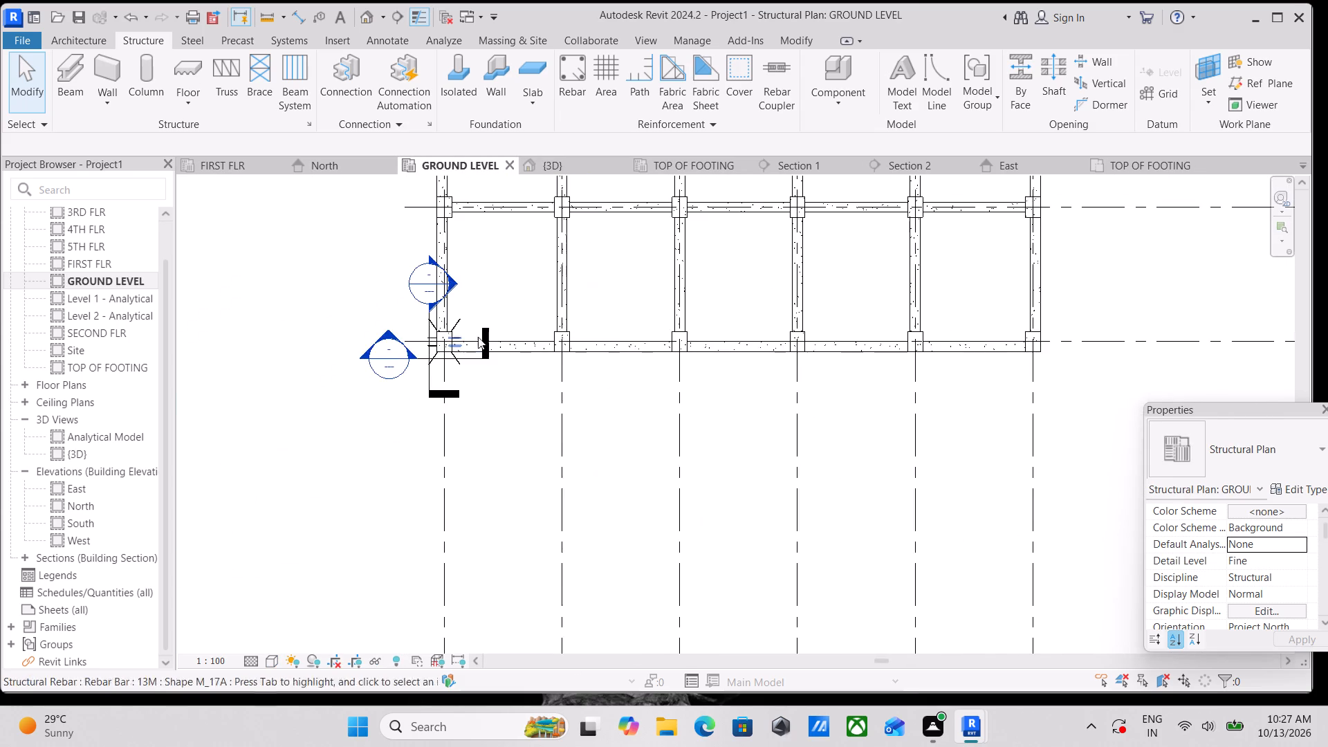
pyautogui.scroll(7, 519, 322)
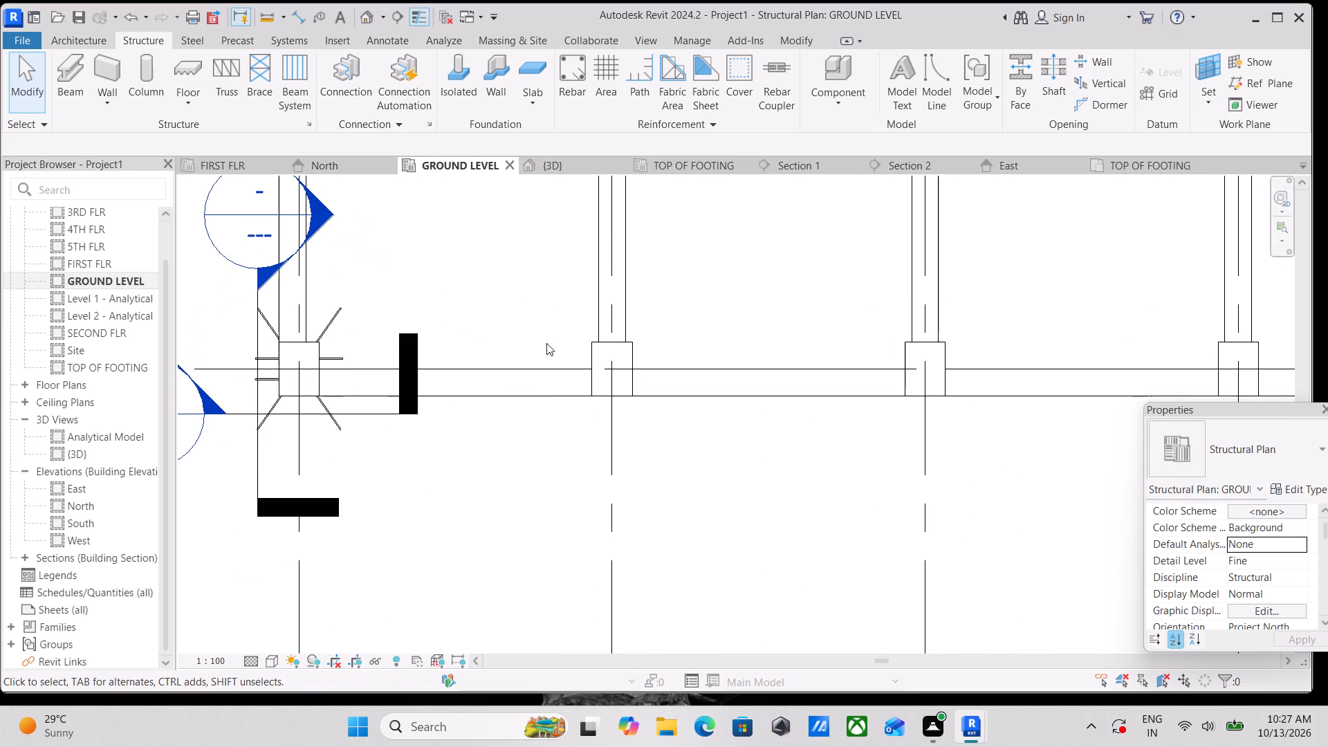
pyautogui.moveTo(476, 342); pyautogui.dragTo(513, 338, button='middle')
pyautogui.scroll(-2, 546, 332)
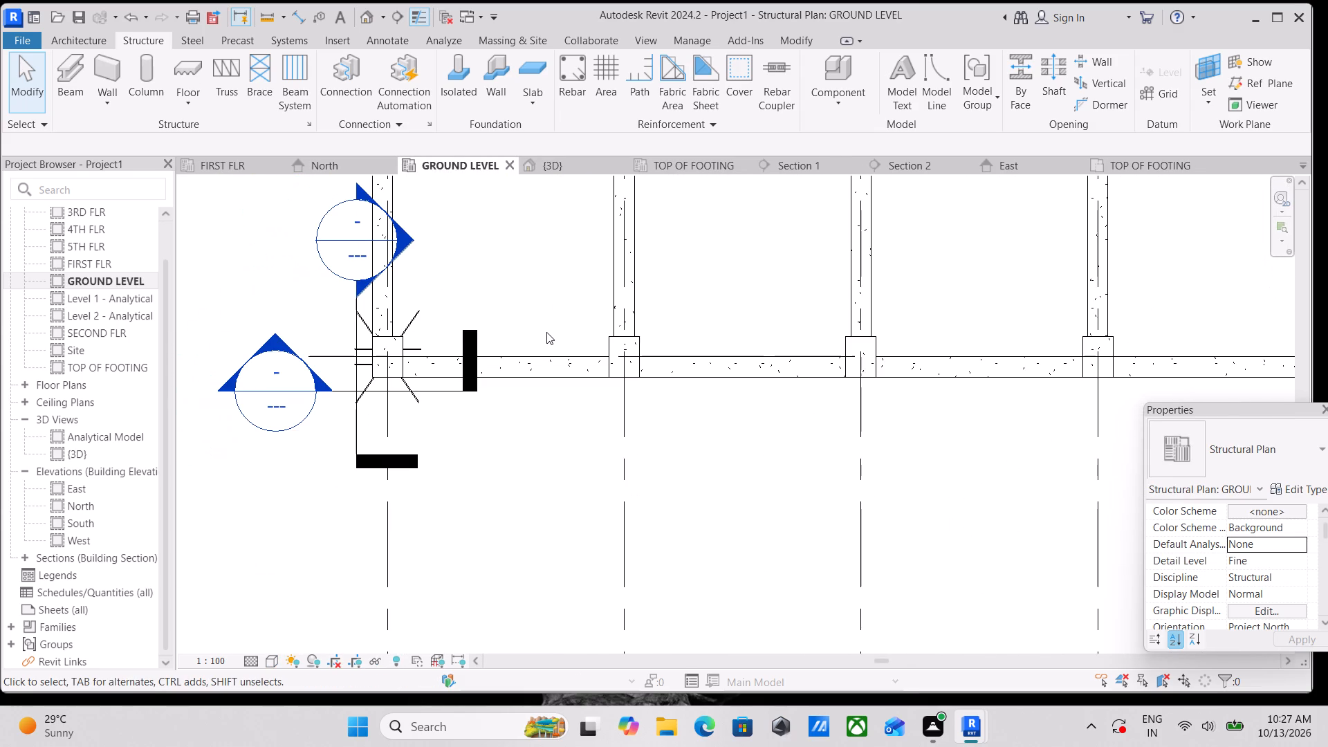
pyautogui.scroll(3, 677, 355)
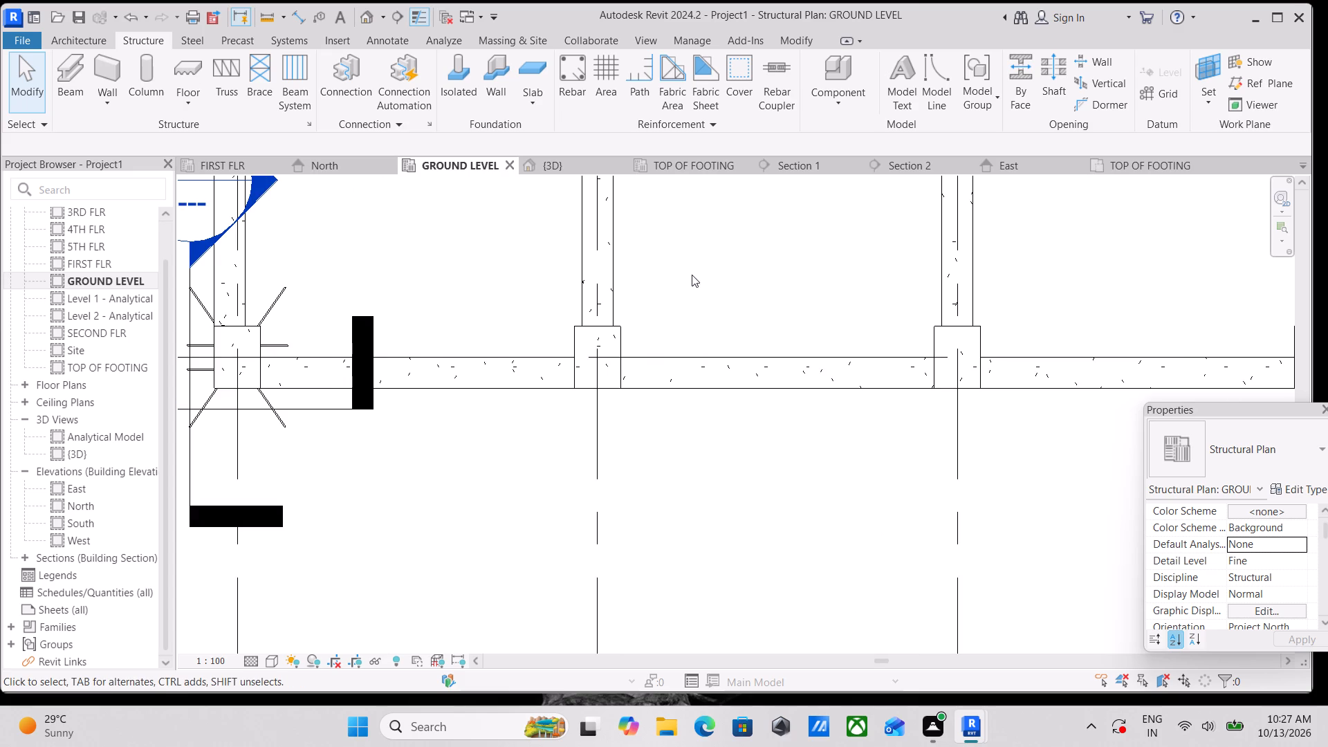
pyautogui.moveTo(656, 317); pyautogui.dragTo(681, 317, button='middle')
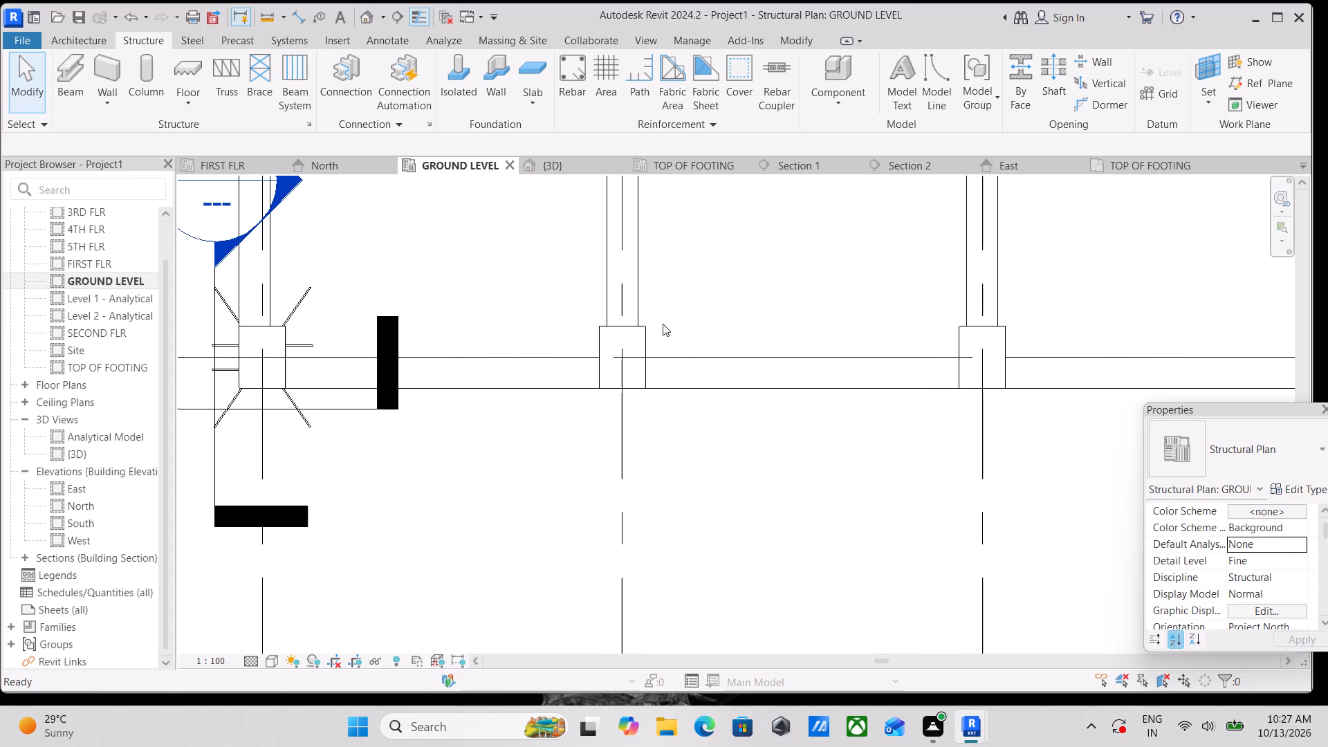
pyautogui.scroll(2, 651, 331)
pyautogui.scroll(-2, 670, 305)
pyautogui.moveTo(670, 305); pyautogui.dragTo(677, 297, button='middle')
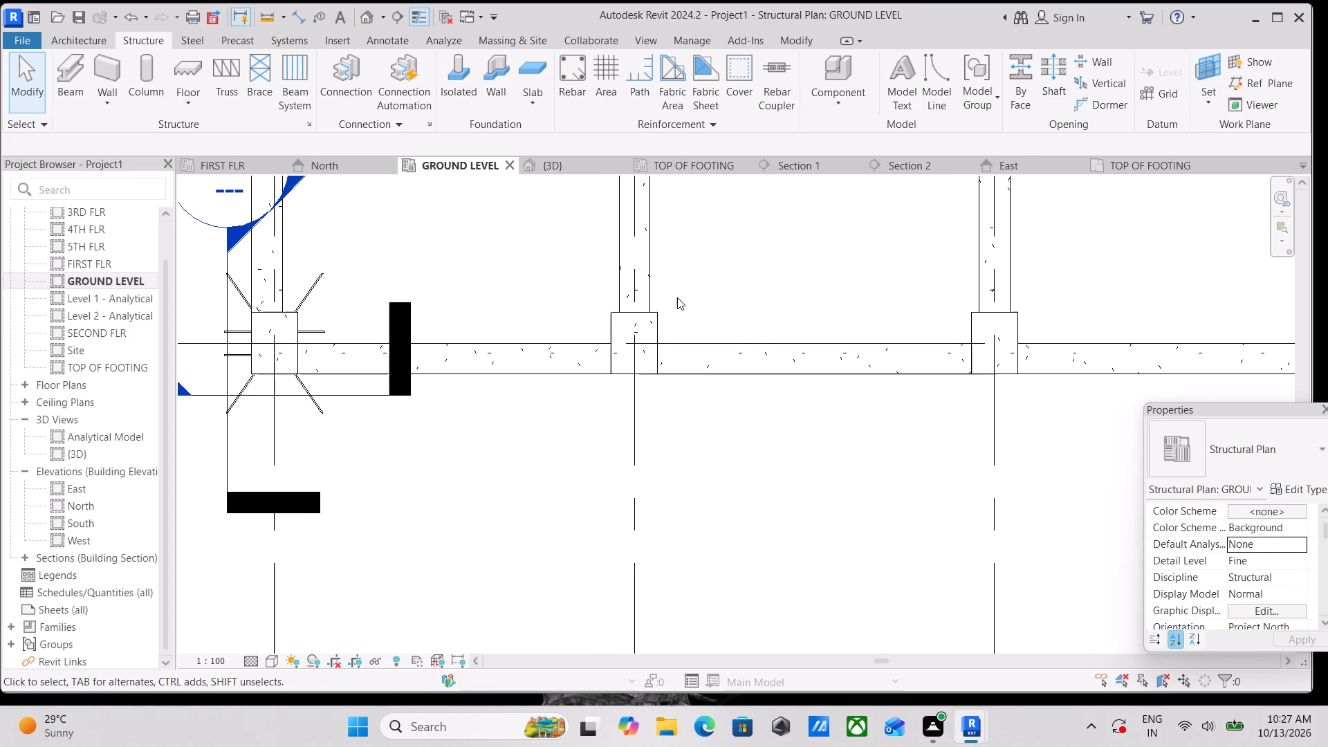
pyautogui.scroll(-1, 460, 193)
pyautogui.moveTo(460, 193); pyautogui.dragTo(498, 193, button='middle')
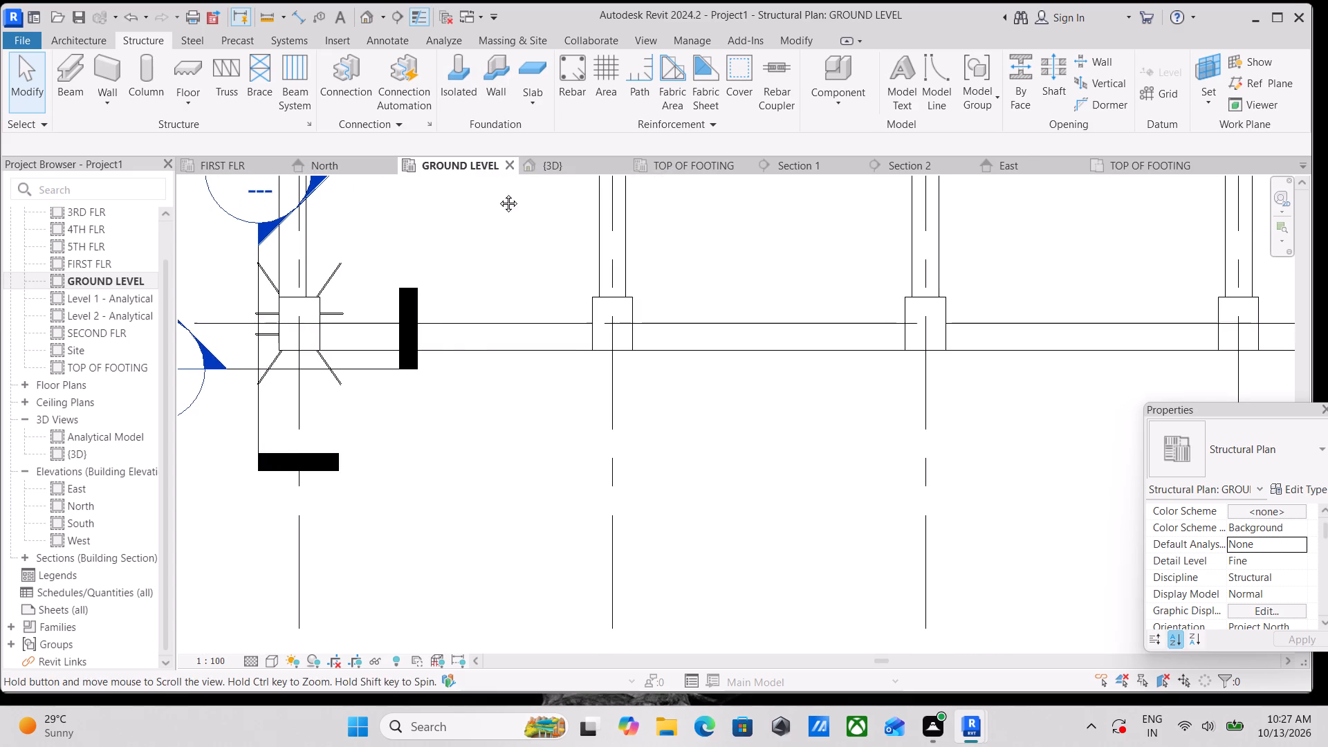
pyautogui.moveTo(498, 193); pyautogui.dragTo(550, 201, button='middle')
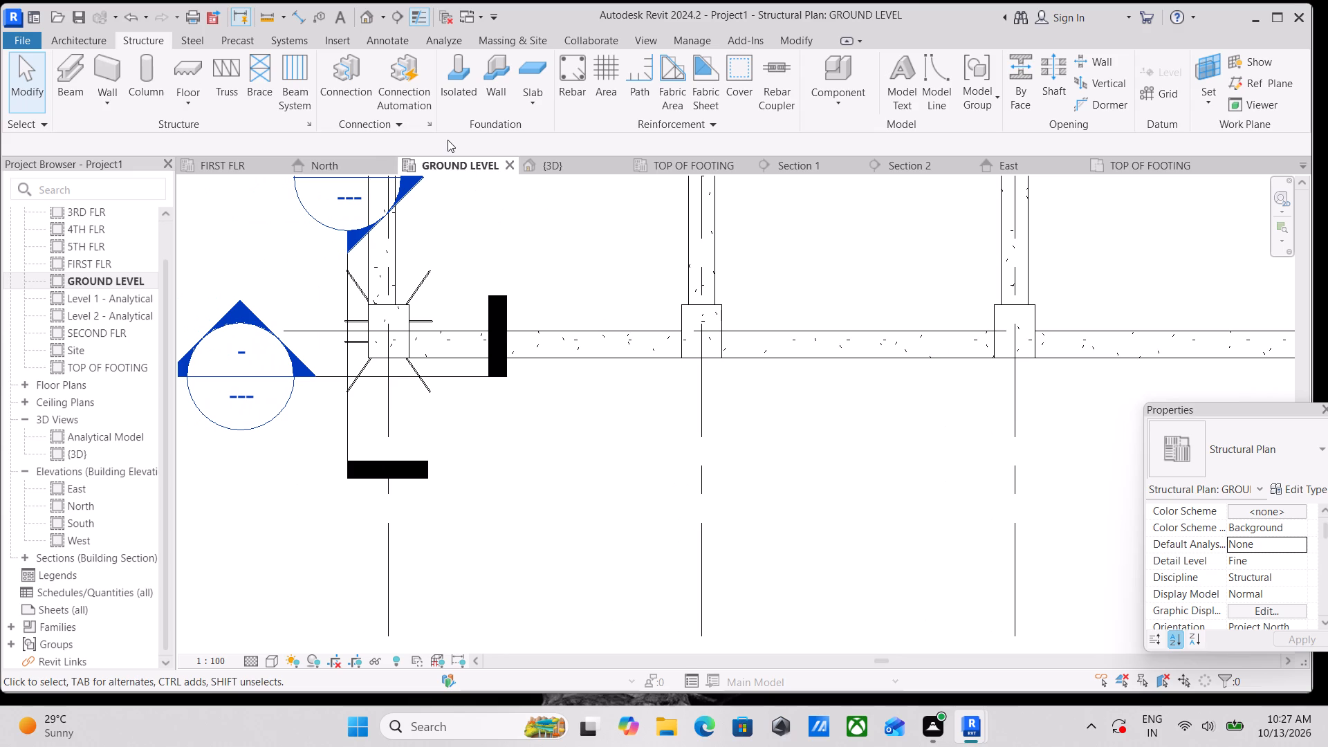
pyautogui.moveTo(495, 257); pyautogui.dragTo(553, 329, button='middle')
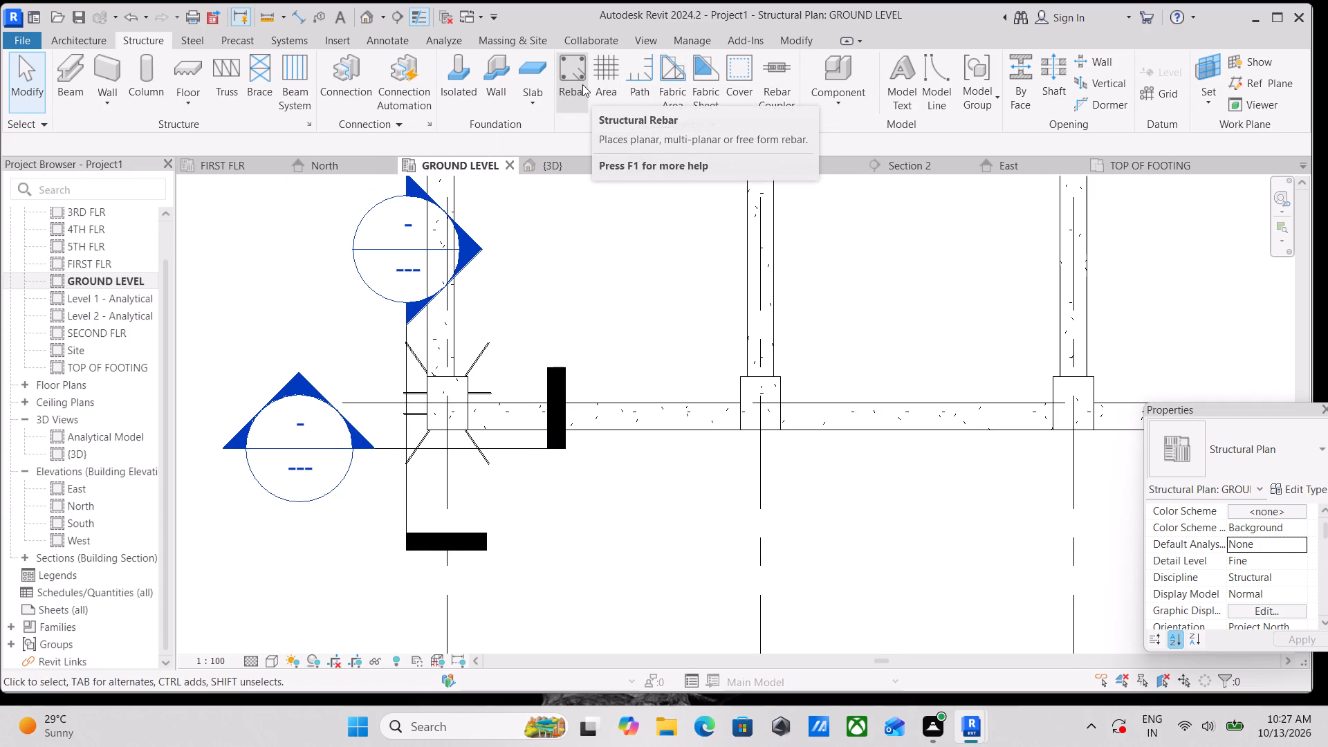
pyautogui.click(394, 26)
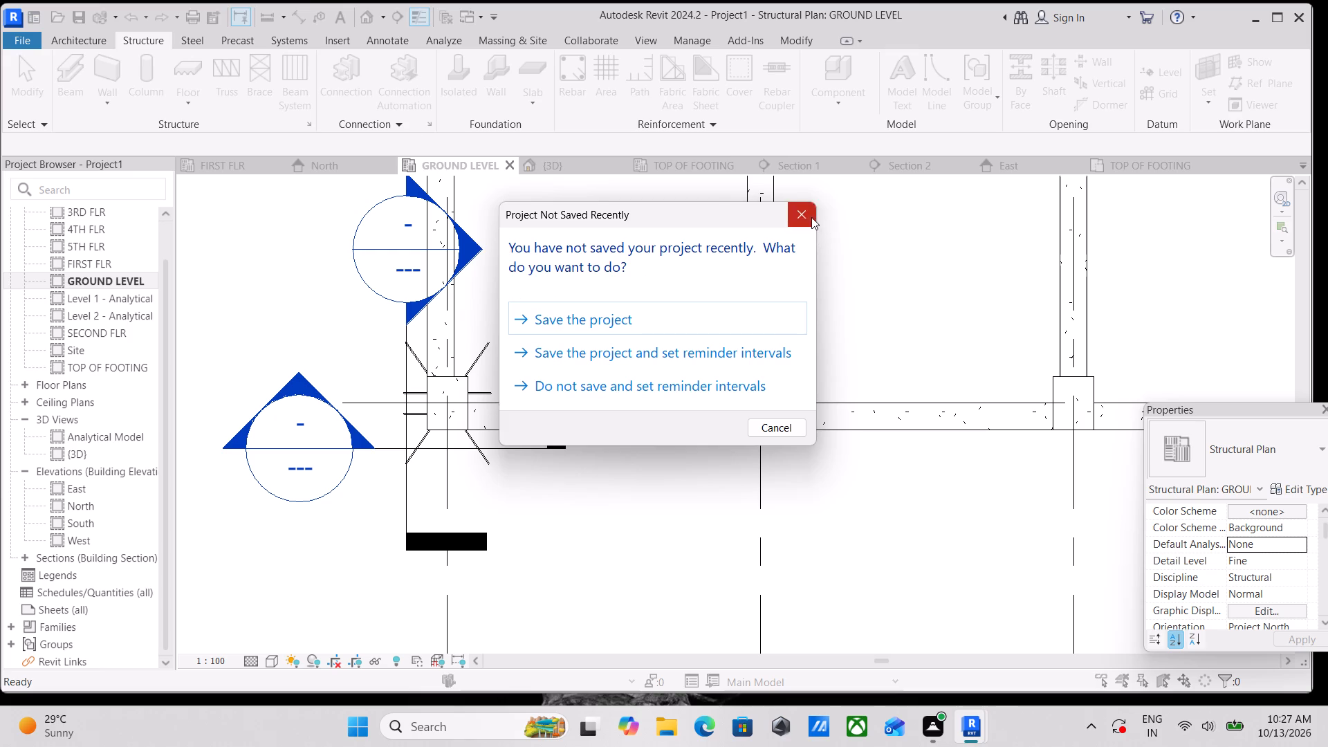
pyautogui.click(809, 217)
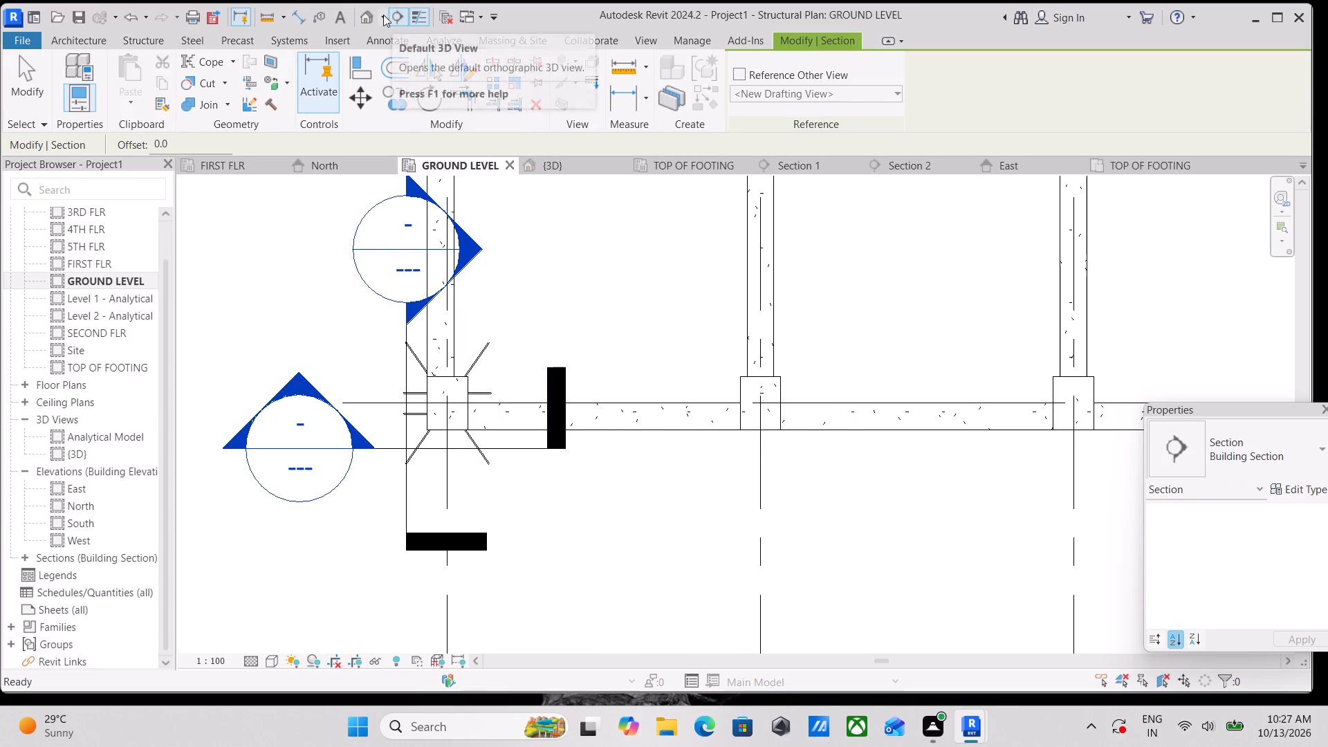
pyautogui.click(383, 15)
pyautogui.click(400, 13)
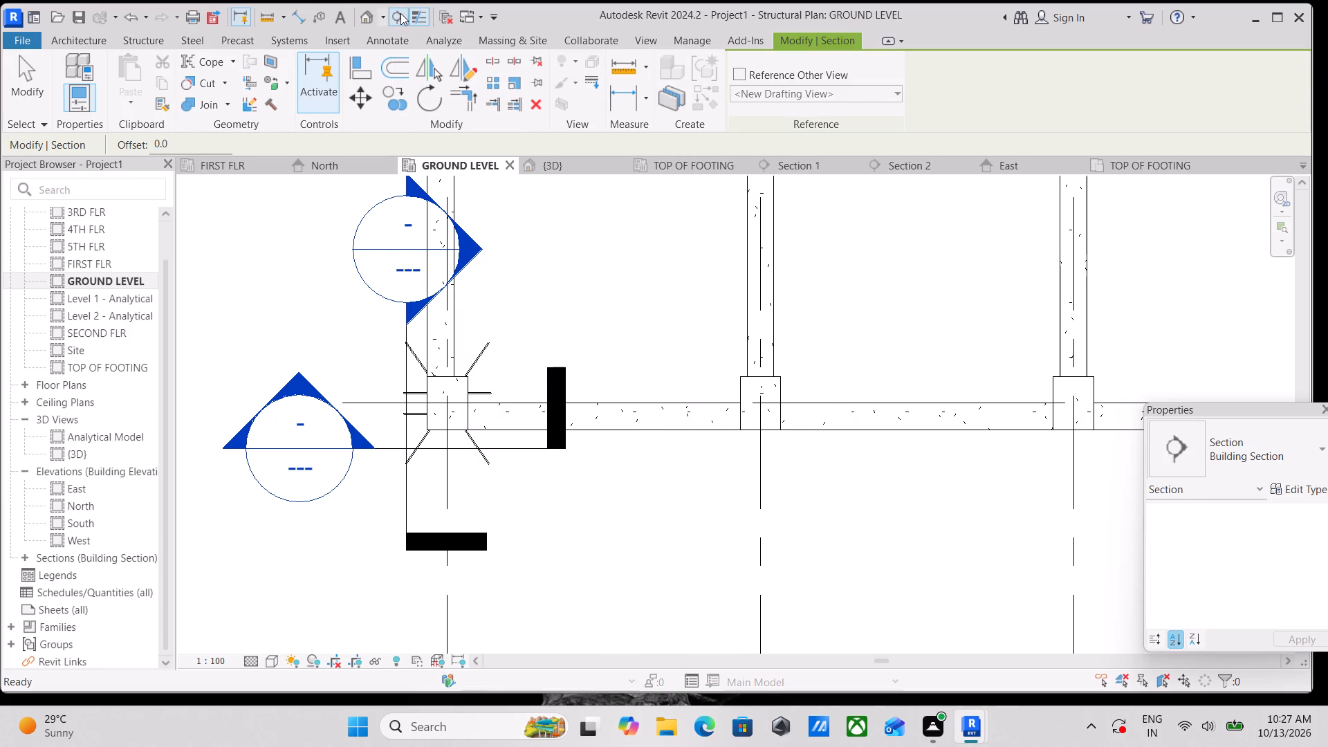
pyautogui.click(618, 326)
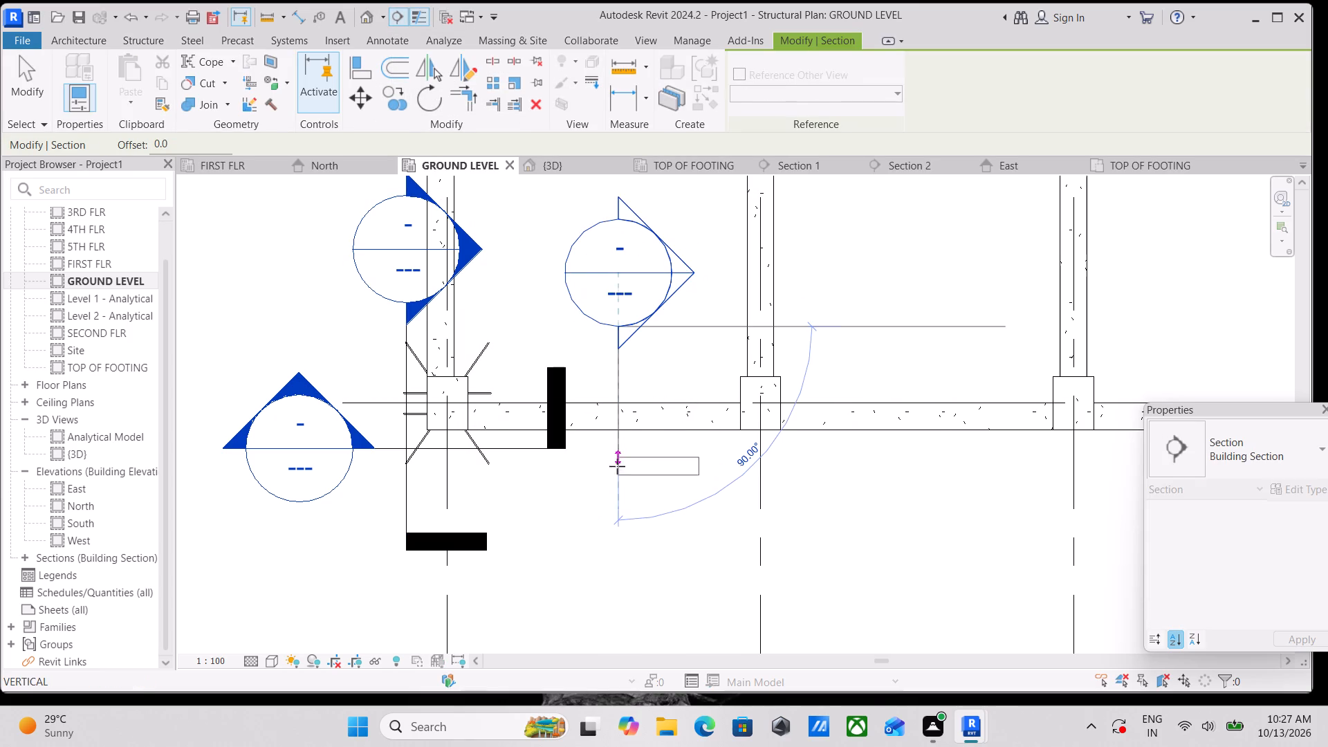
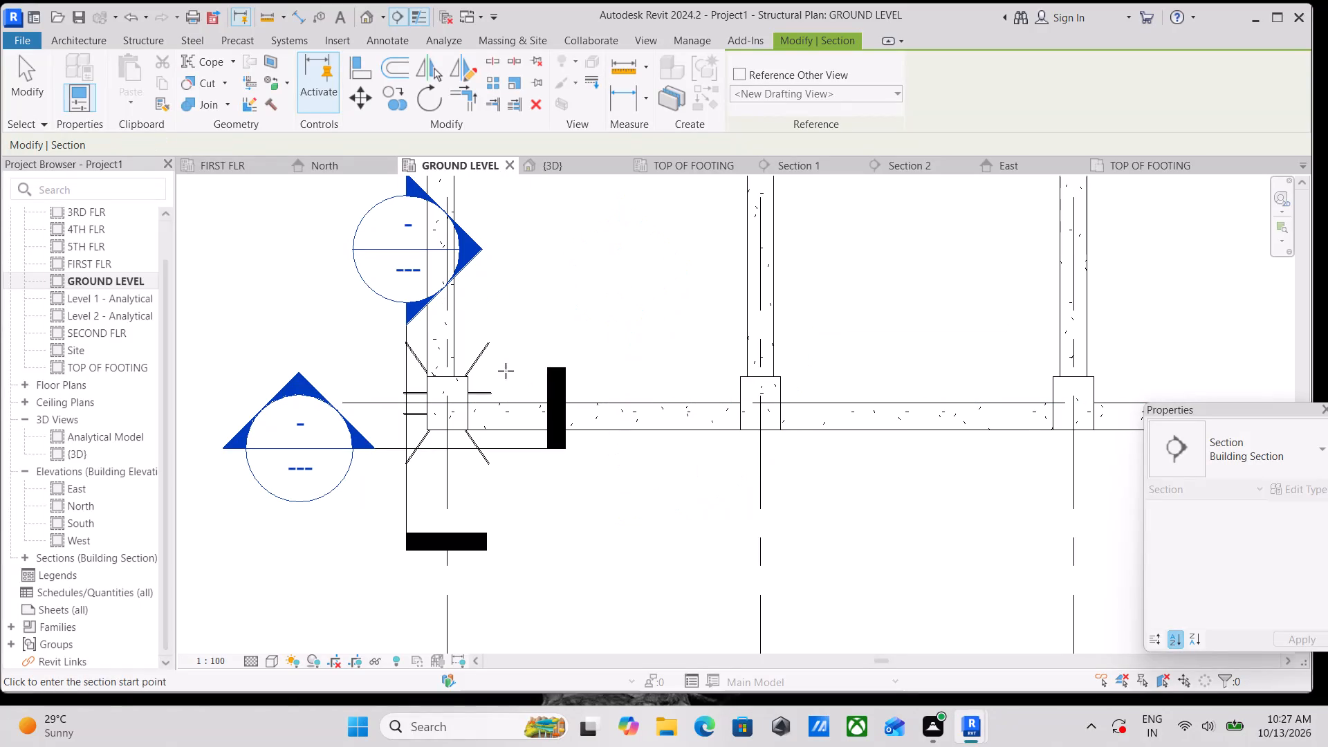
# Draw a building section across the edge beam beside the corner column and shorten its view depth to just past the cut.
pyautogui.click(515, 353)
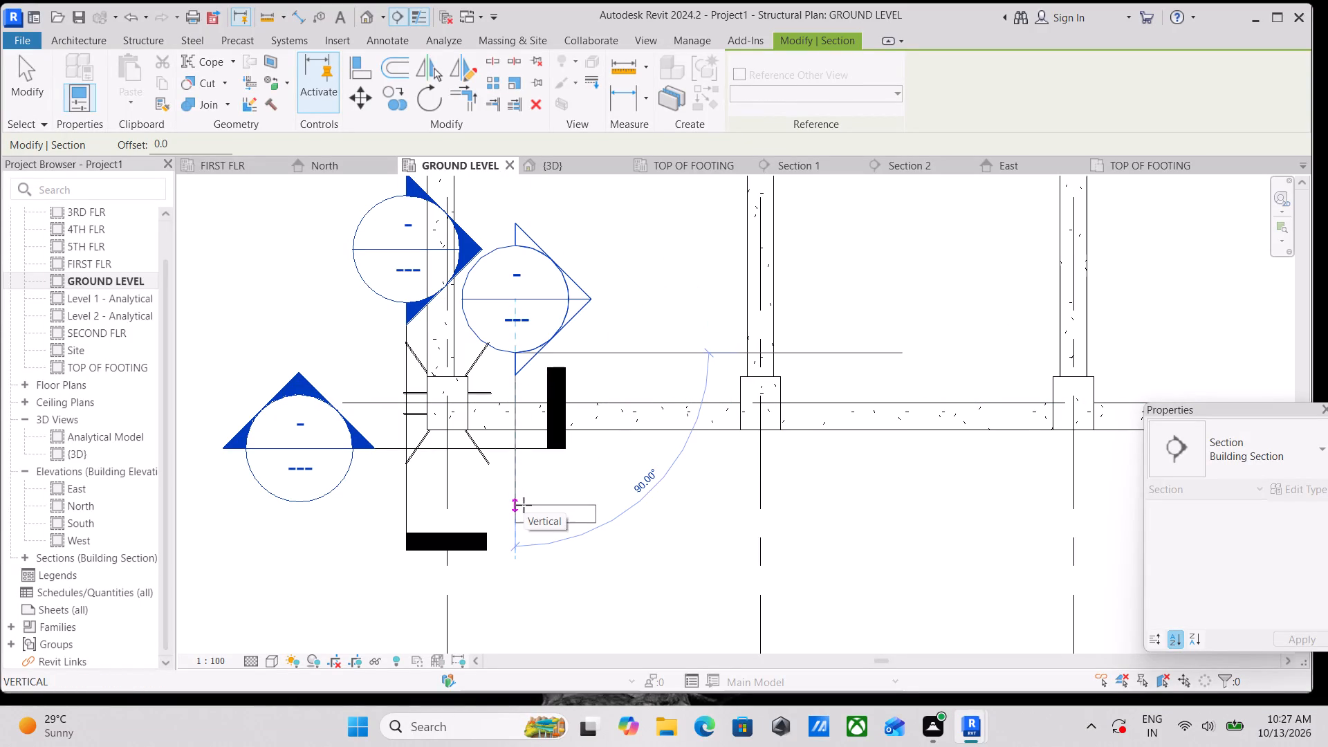
pyautogui.click(524, 505)
pyautogui.moveTo(780, 425); pyautogui.dragTo(778, 425)
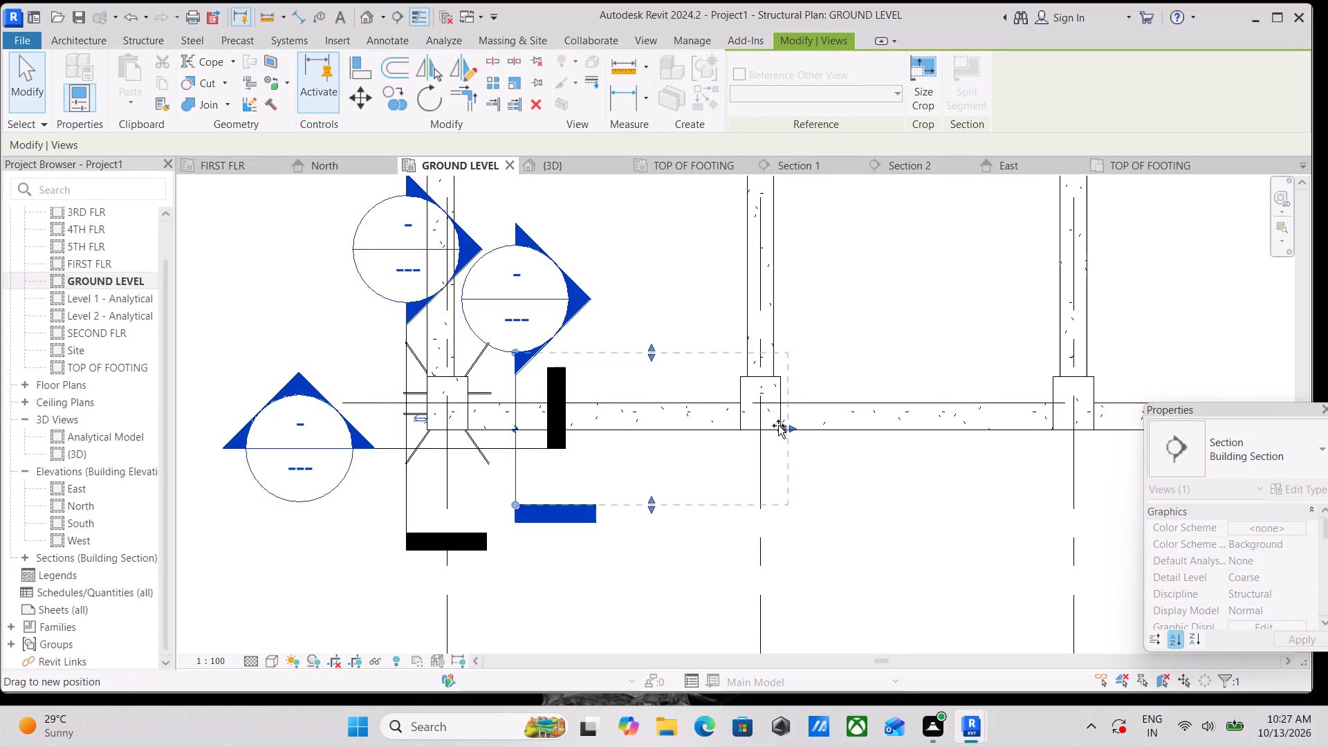
pyautogui.moveTo(778, 425); pyautogui.dragTo(589, 443)
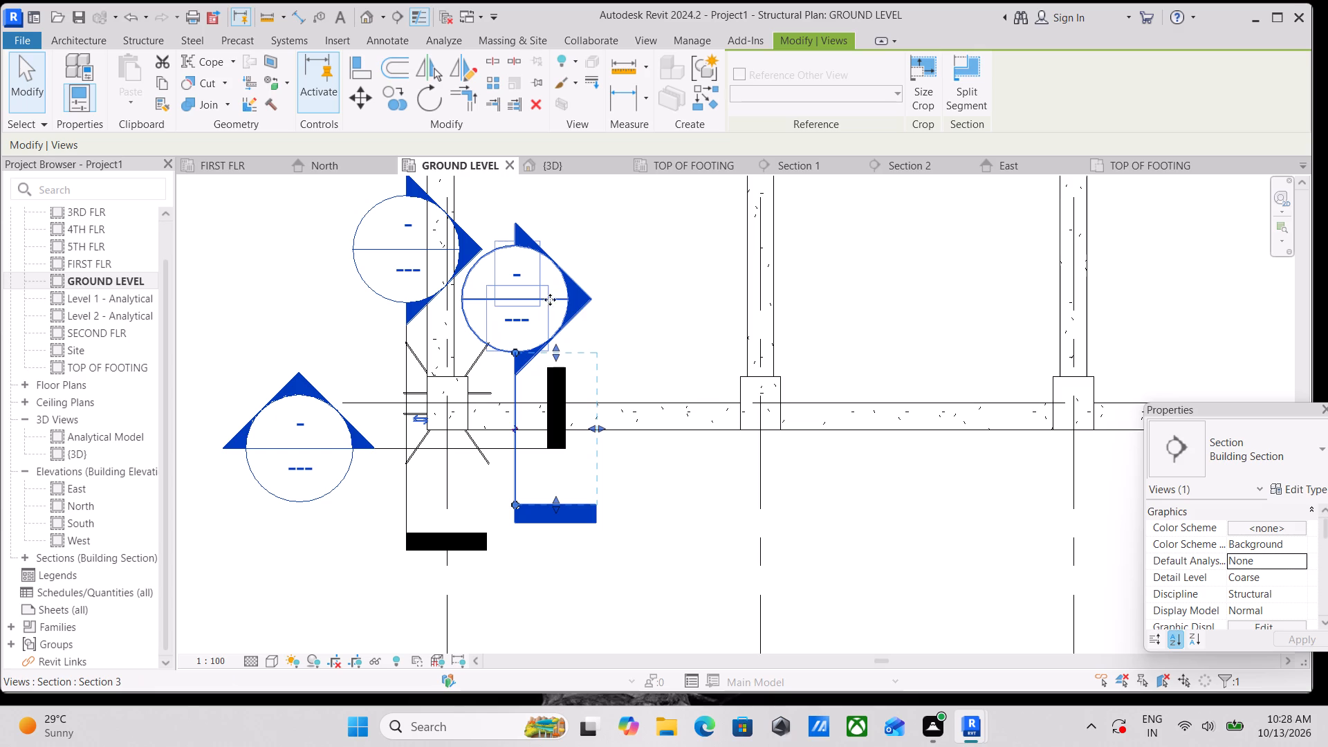
# Open the new beam section view and tighten its crop region vertically around the beam at GROUND LEVEL.
pyautogui.rightClick(580, 300)
pyautogui.click(611, 314)
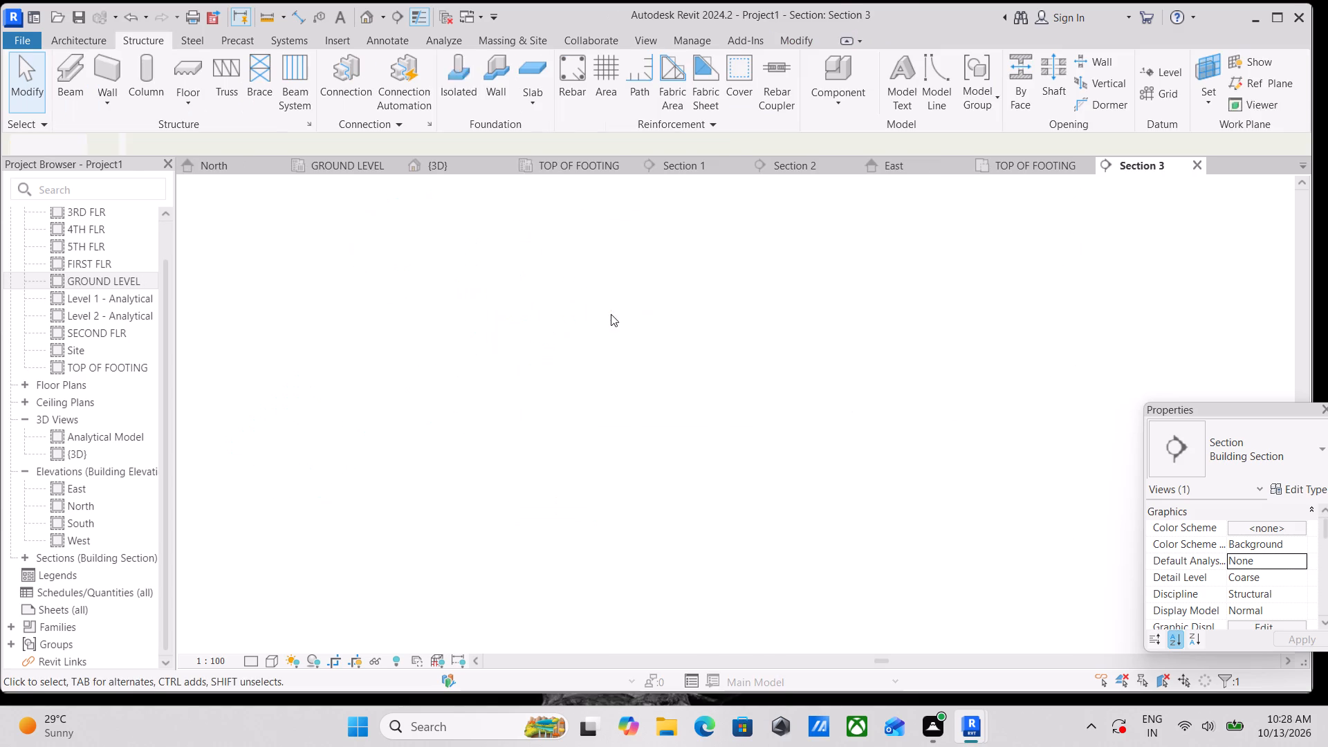
pyautogui.scroll(2, 750, 455)
pyautogui.scroll(3, 697, 415)
pyautogui.scroll(7, 701, 326)
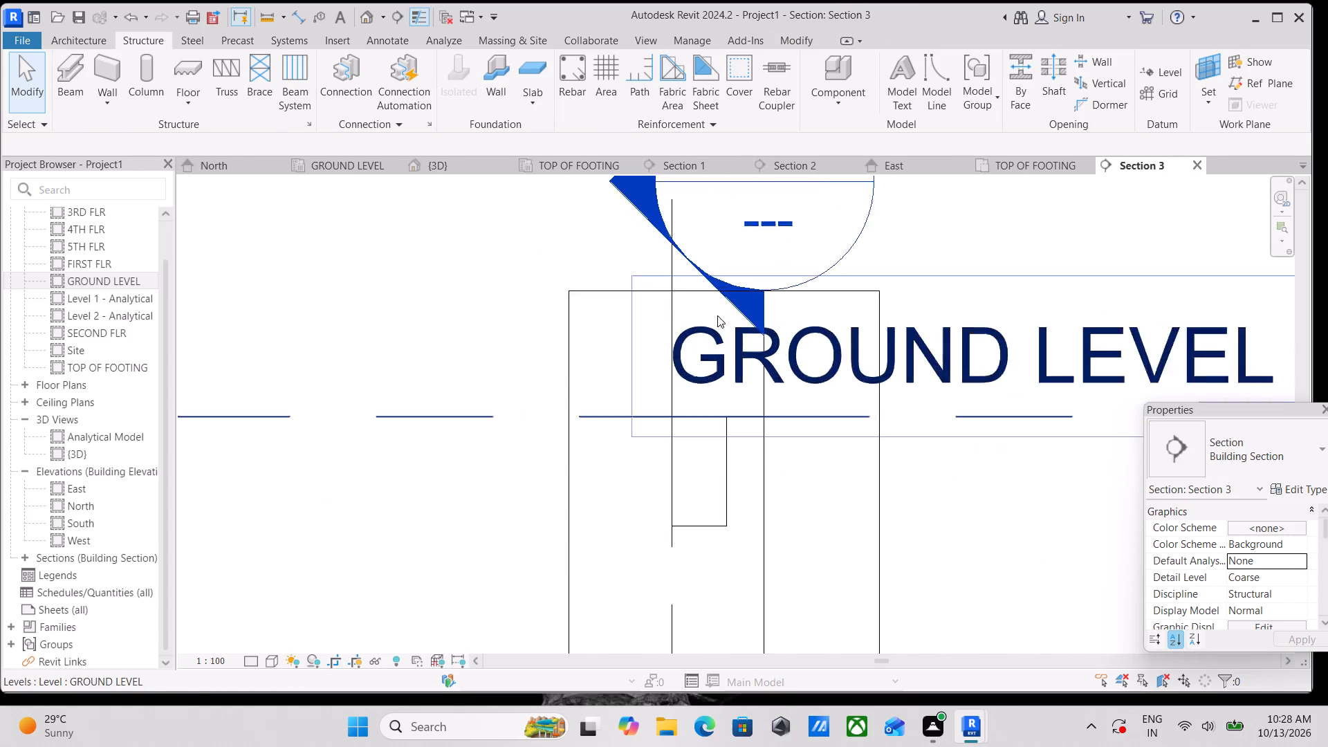
pyautogui.click(669, 279)
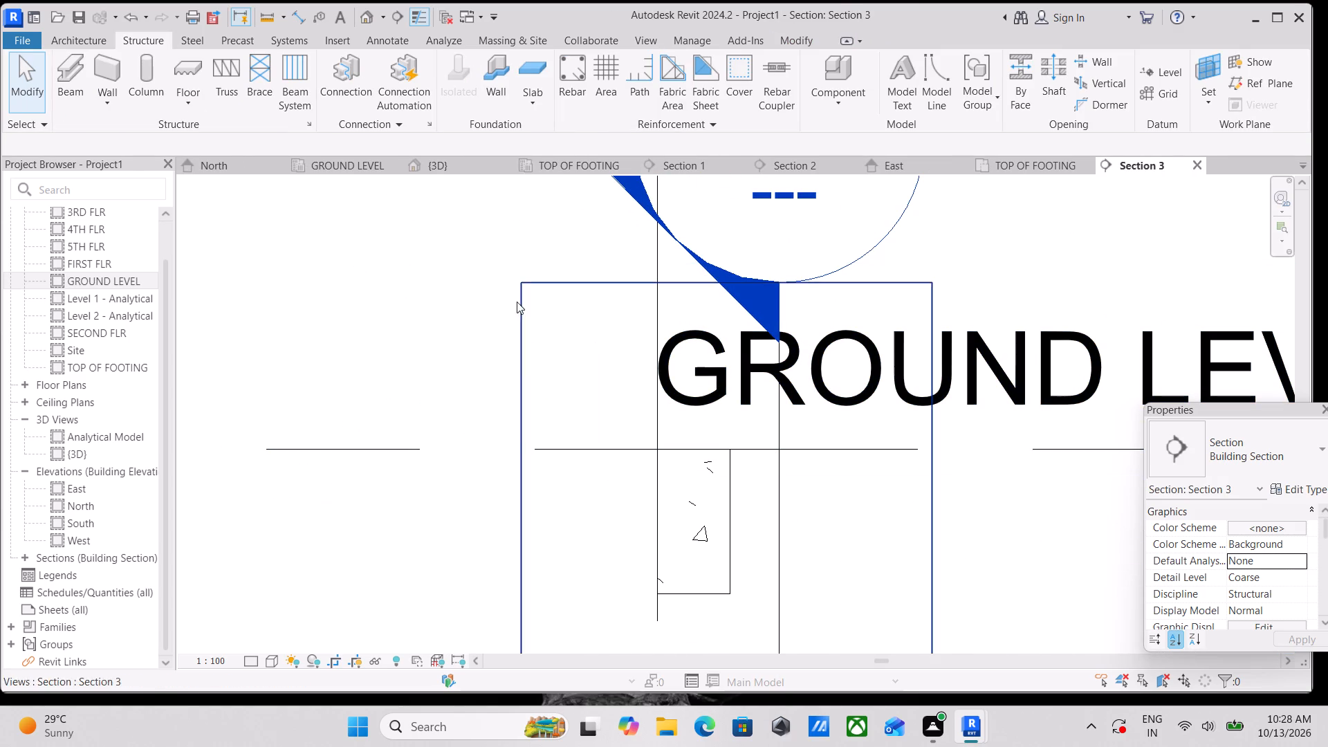
pyautogui.click(520, 295)
pyautogui.scroll(-4, 520, 295)
pyautogui.moveTo(591, 477); pyautogui.dragTo(590, 357, button='middle')
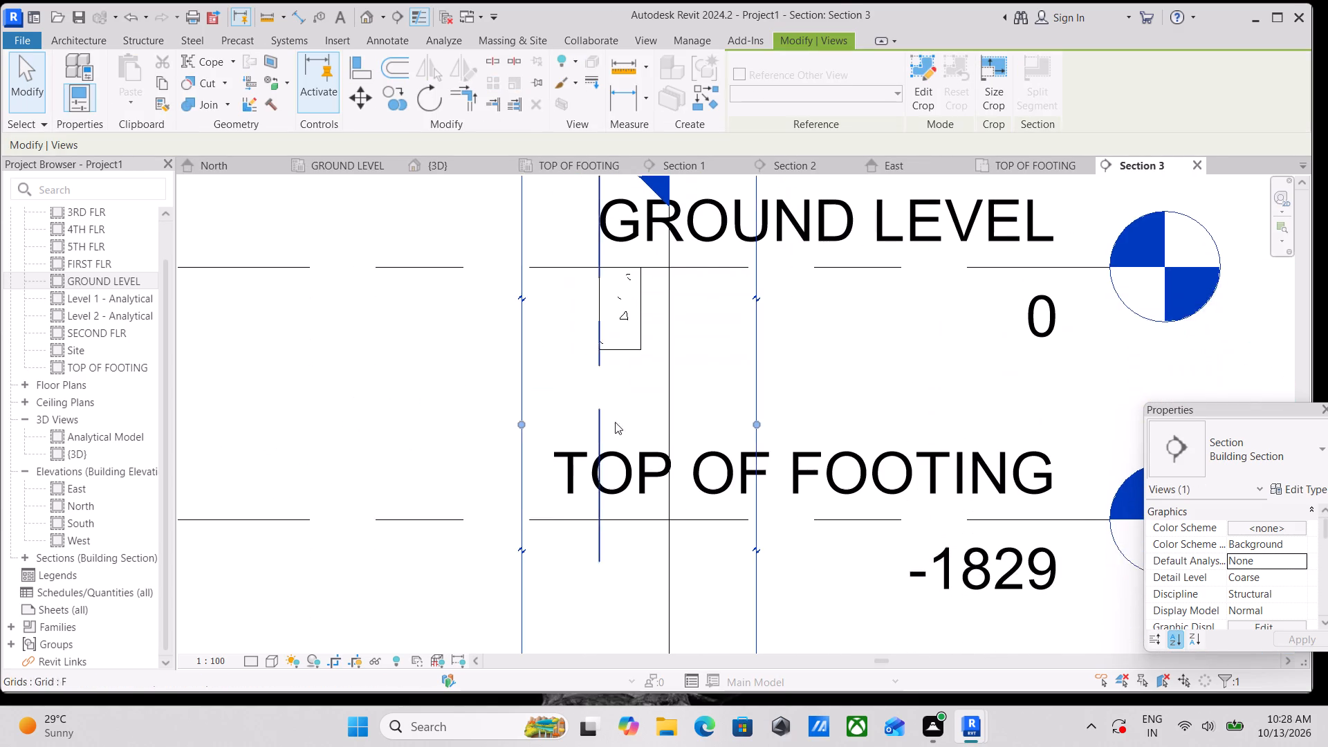
pyautogui.scroll(-3, 656, 540)
pyautogui.moveTo(656, 555); pyautogui.dragTo(637, 468, button='middle')
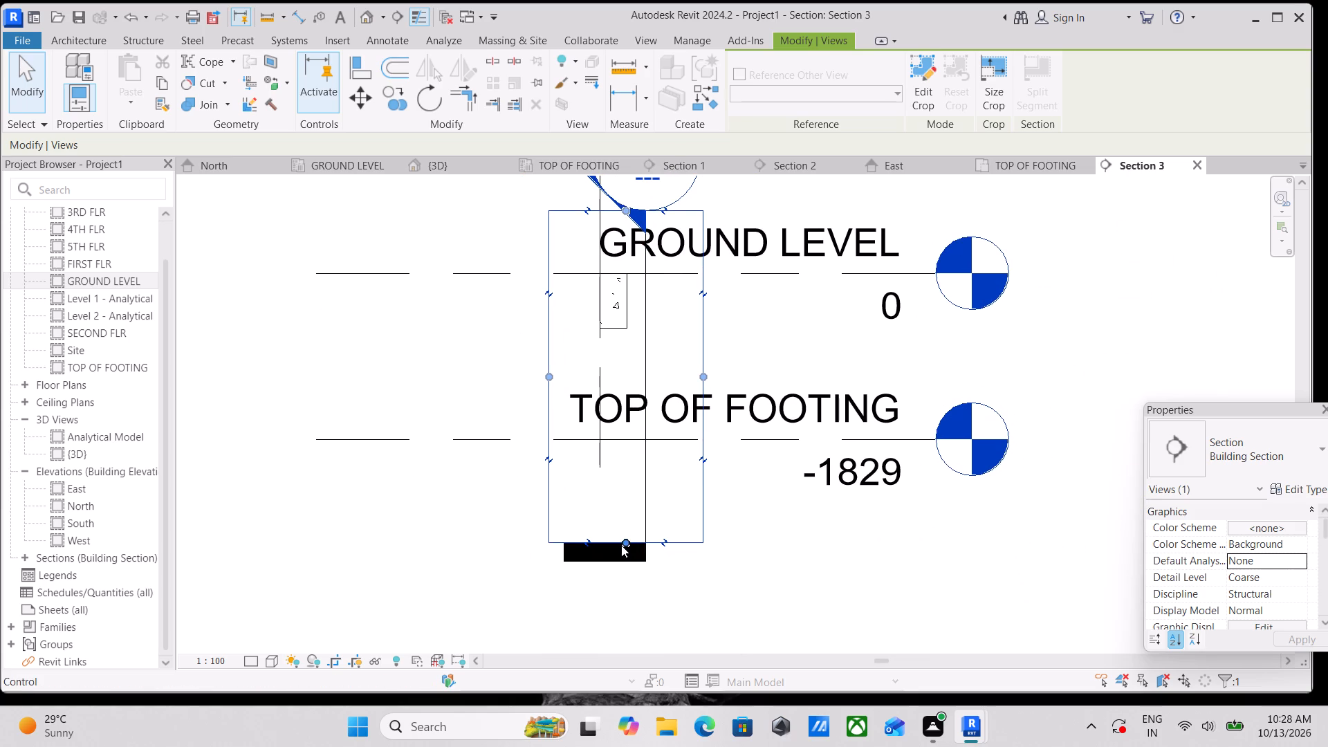
pyautogui.moveTo(621, 545); pyautogui.dragTo(602, 363)
pyautogui.scroll(3, 614, 362)
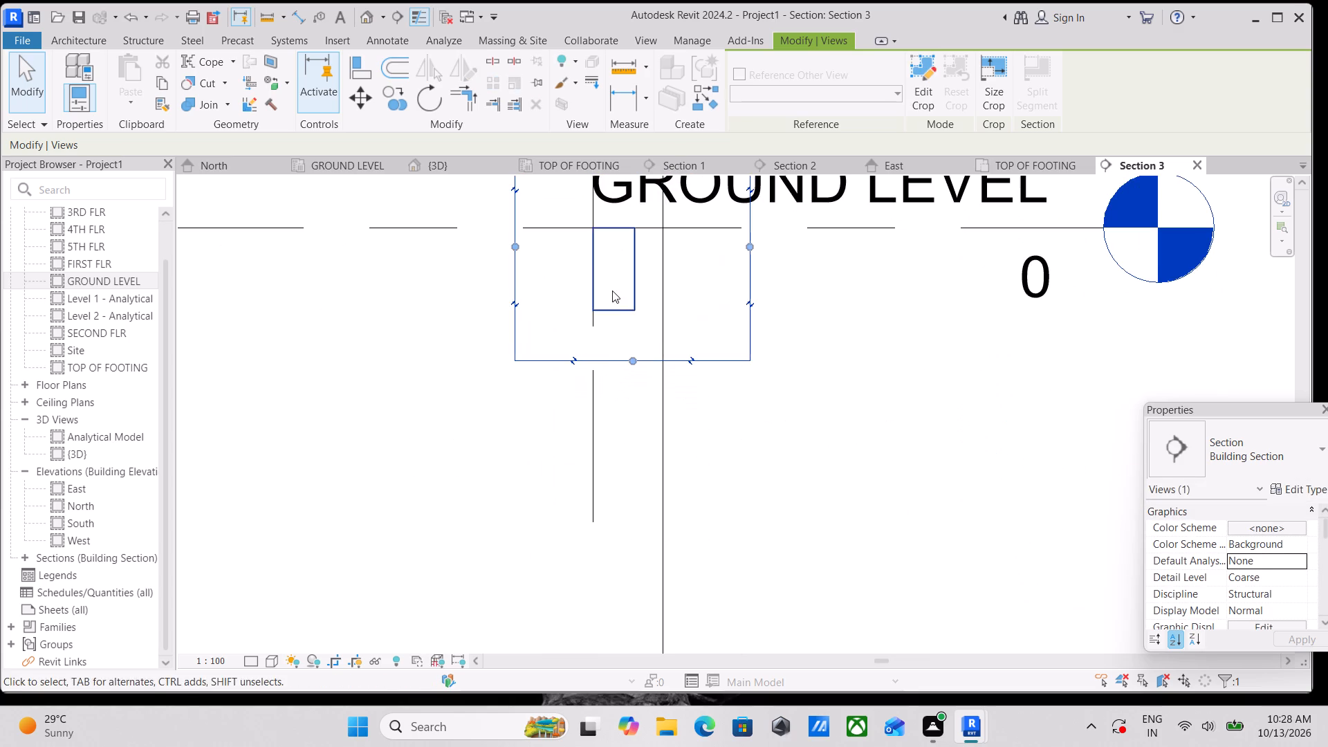
pyautogui.moveTo(612, 290); pyautogui.dragTo(564, 407, button='middle')
pyautogui.moveTo(582, 247); pyautogui.dragTo(579, 313)
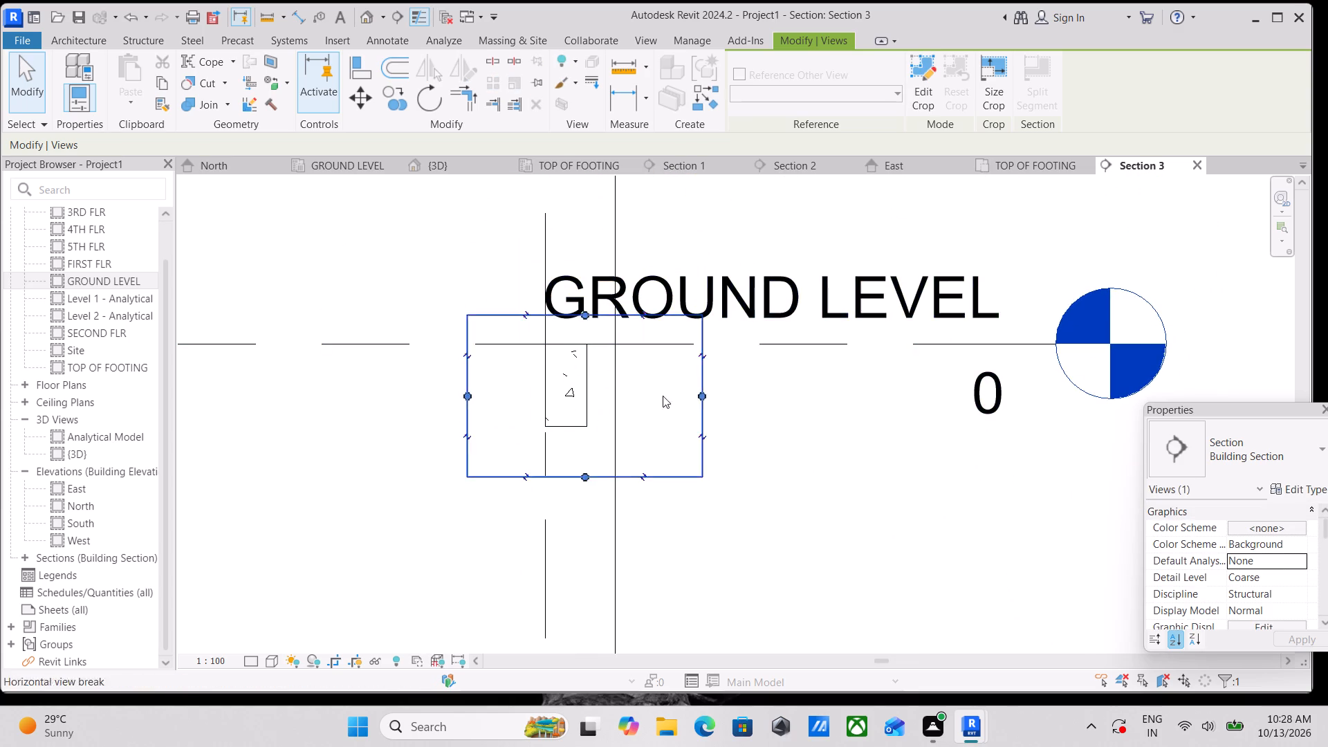
# Place a 13M rebar of shape M_T1 as a stirrup in the beam section, on the Current Work Plane and Parallel to Work Plane.
pyautogui.scroll(7, 600, 405)
pyautogui.moveTo(576, 423); pyautogui.dragTo(618, 492, button='middle')
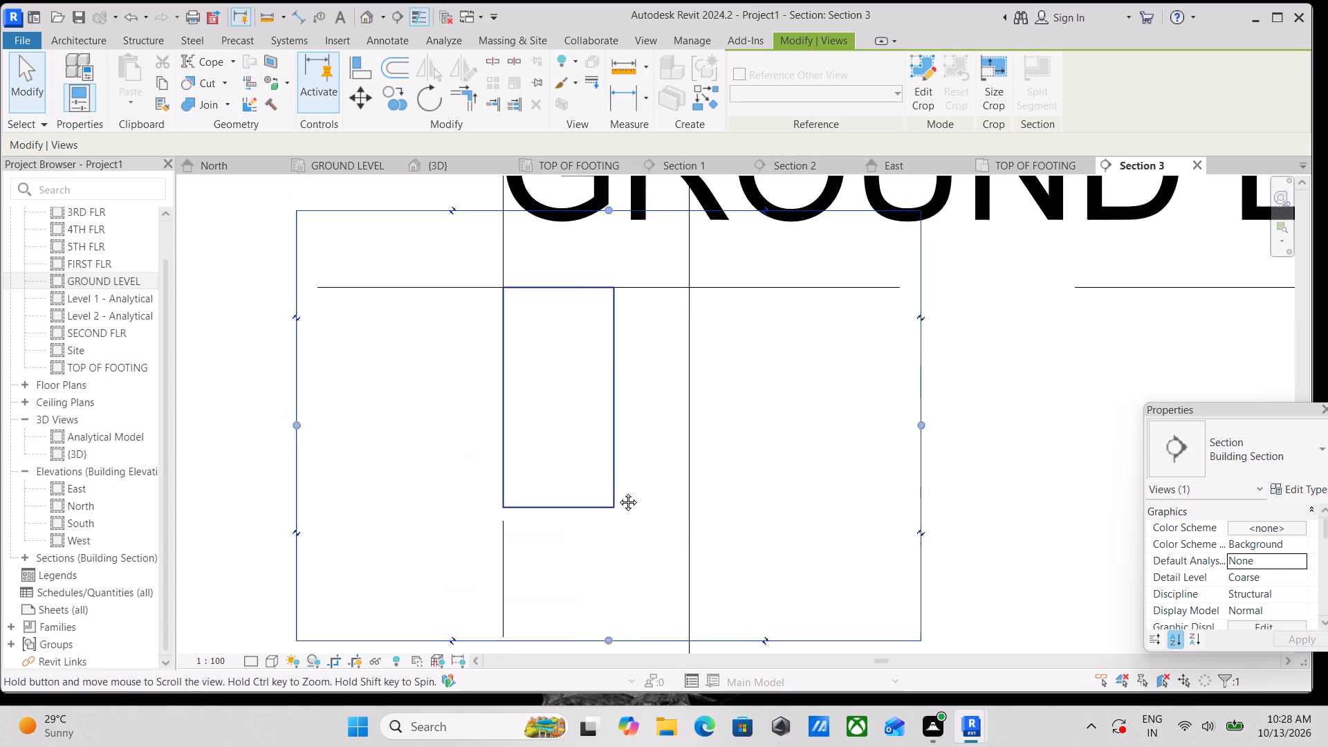
pyautogui.moveTo(618, 492); pyautogui.dragTo(618, 493, button='middle')
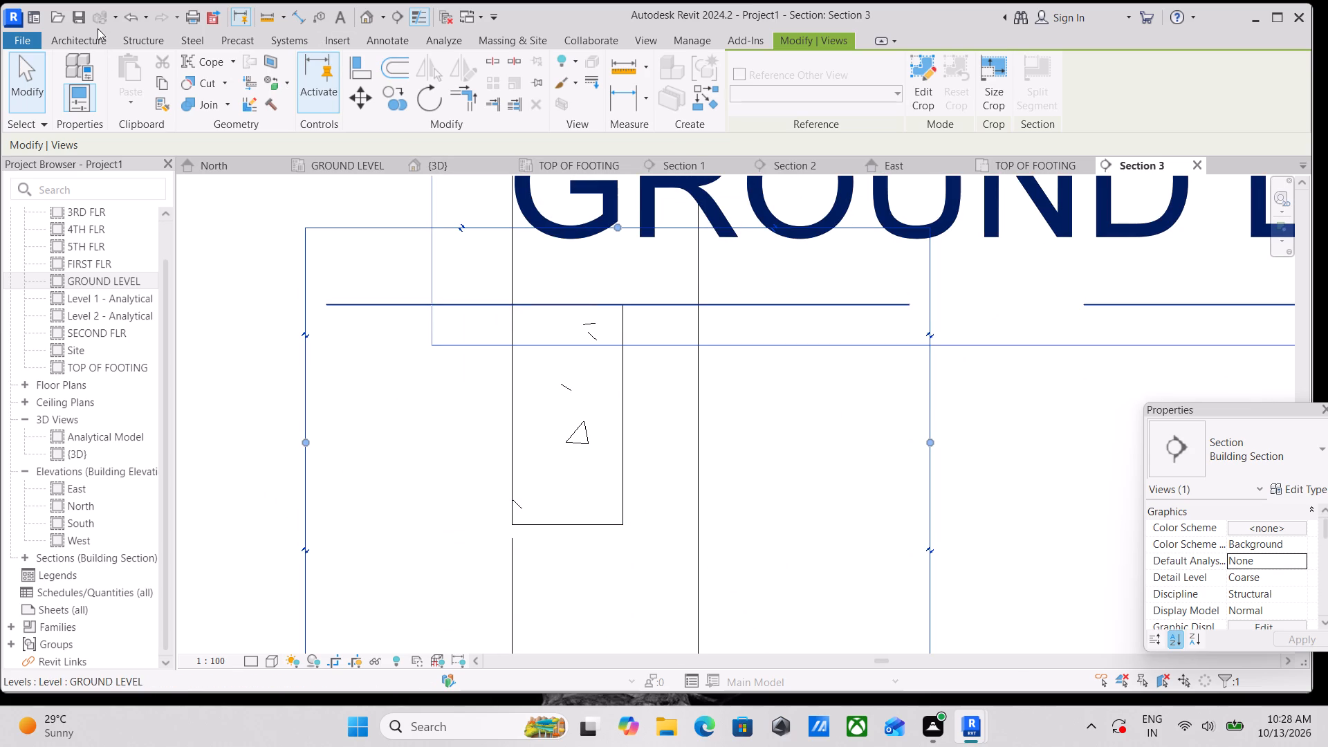
pyautogui.click(129, 36)
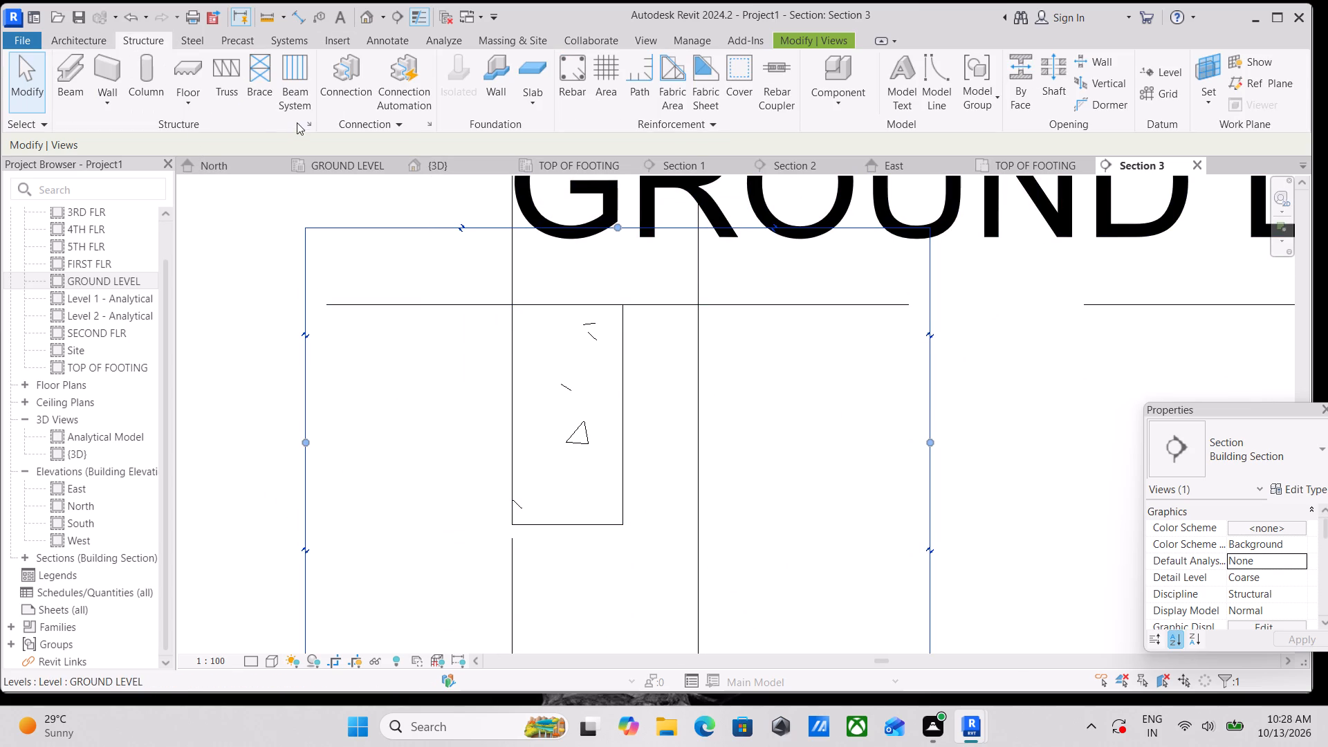
pyautogui.click(568, 75)
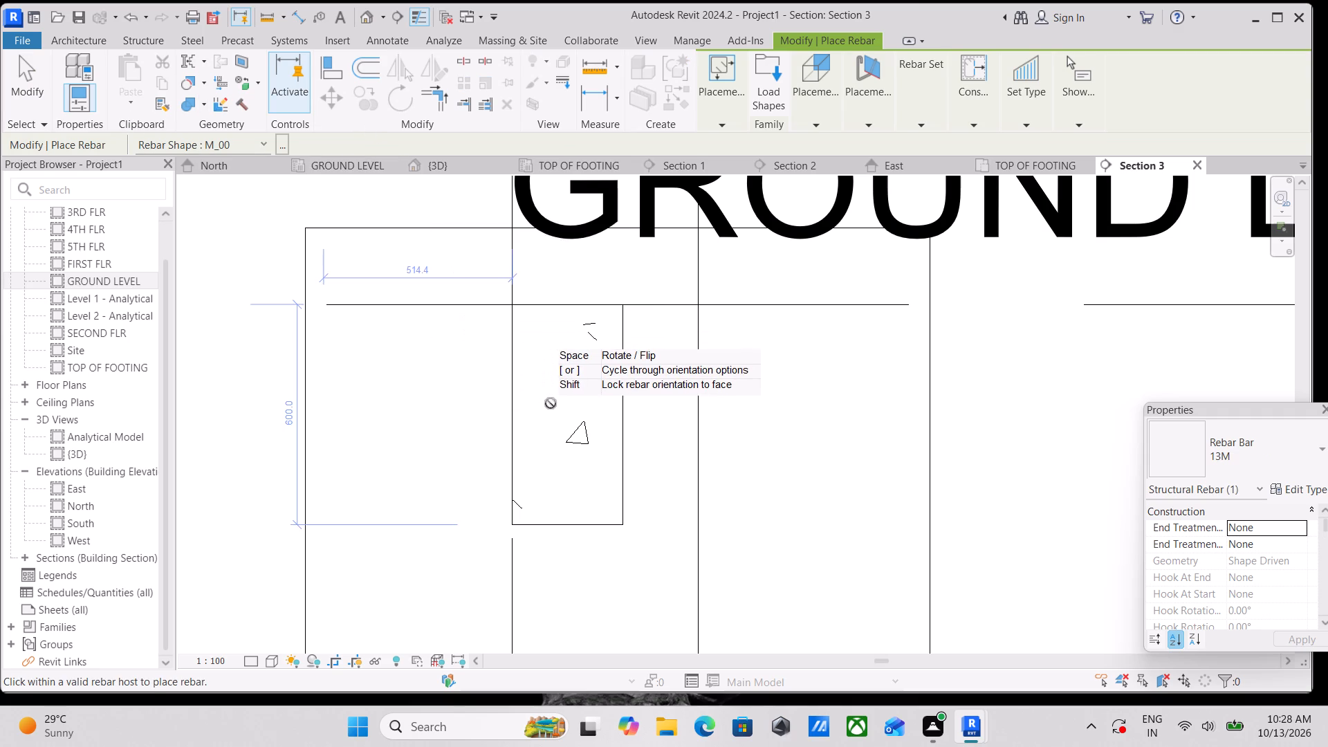
pyautogui.scroll(3, 557, 368)
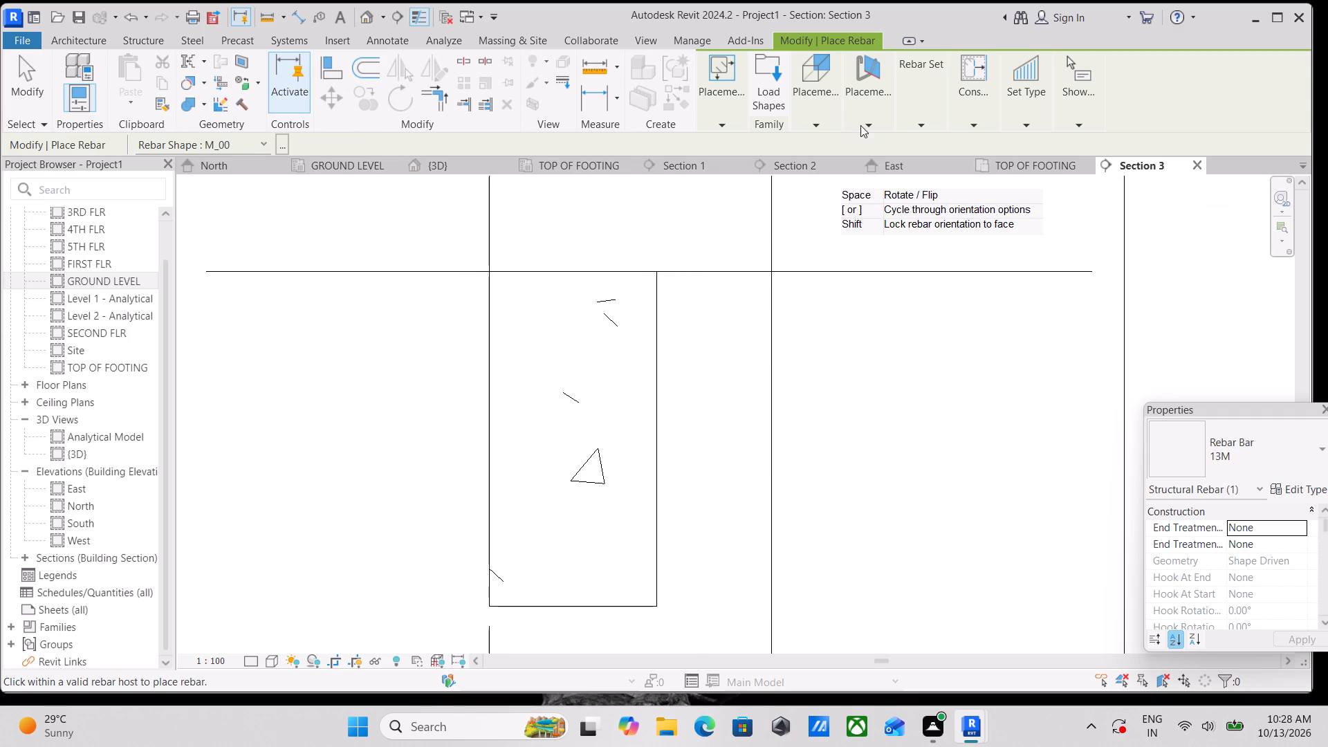
pyautogui.click(826, 112)
pyautogui.click(805, 176)
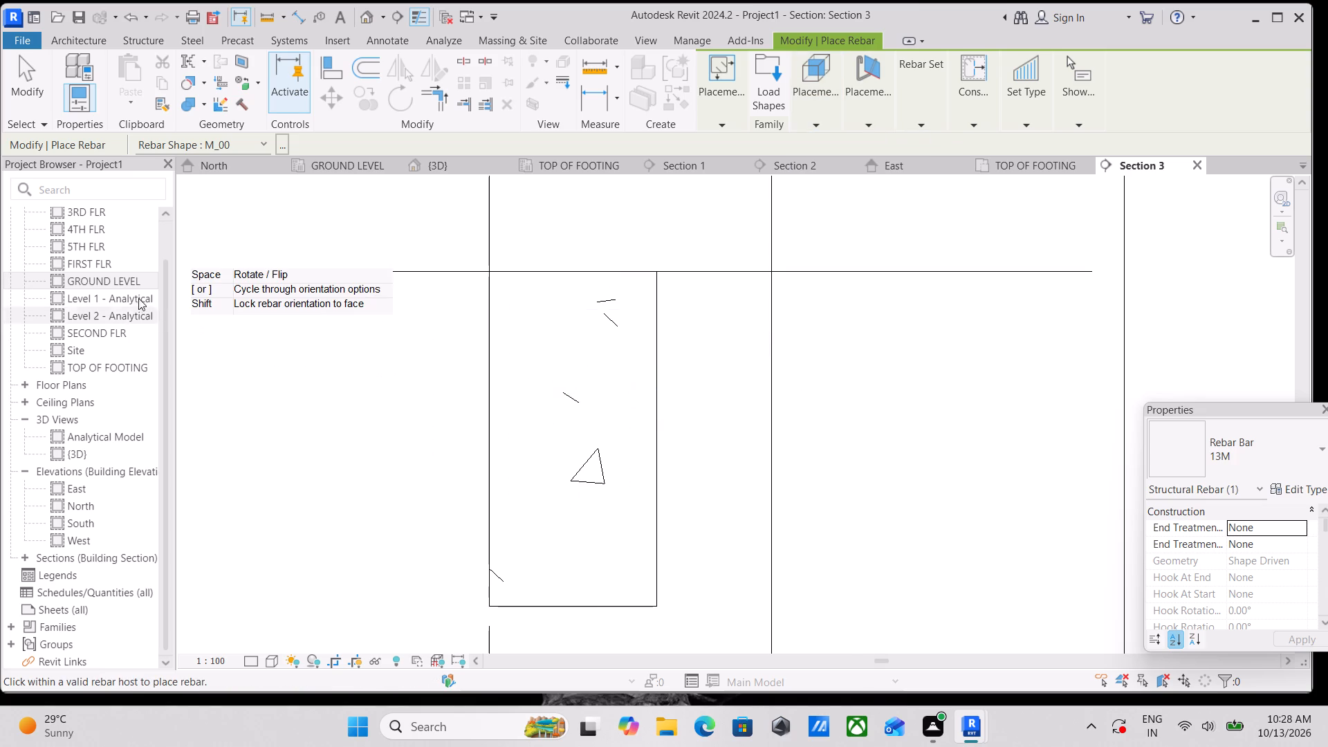
pyautogui.click(266, 137)
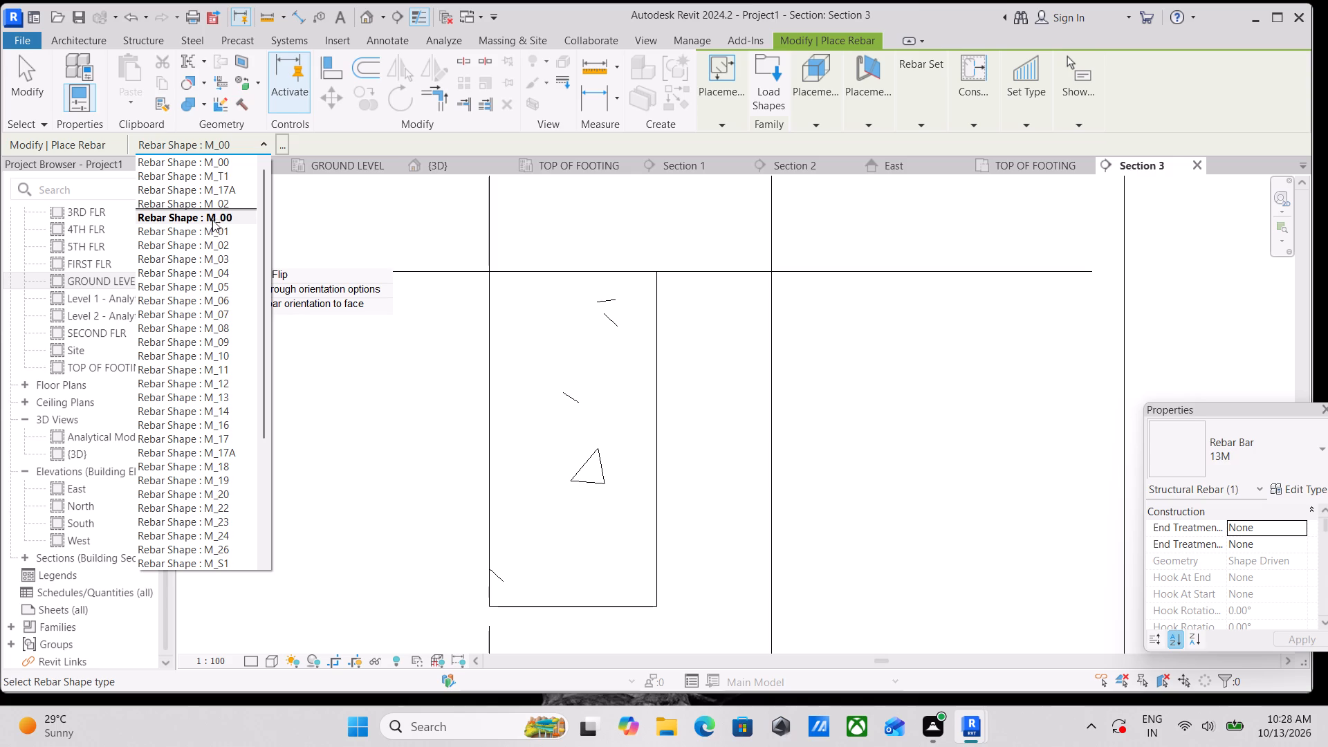
pyautogui.click(225, 175)
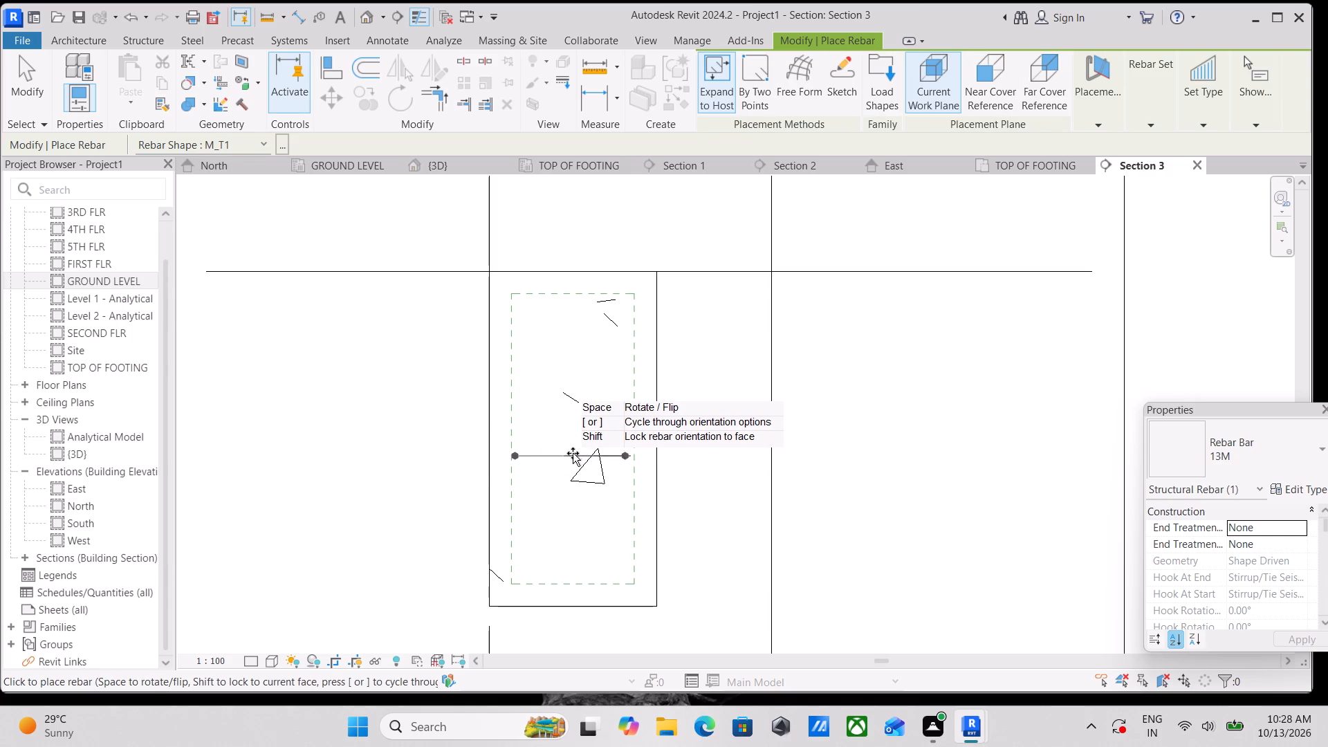
pyautogui.press('space')
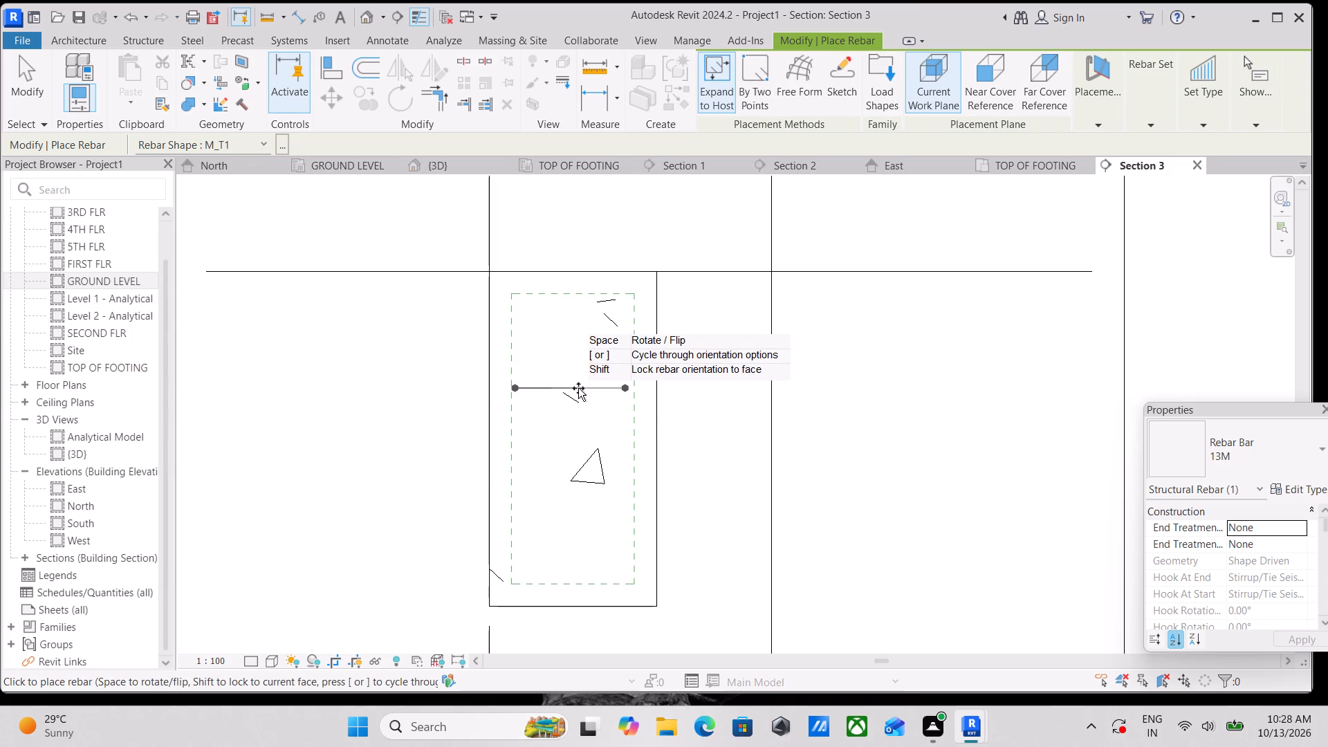
pyautogui.press('space')
pyautogui.press('space')
pyautogui.press('space')
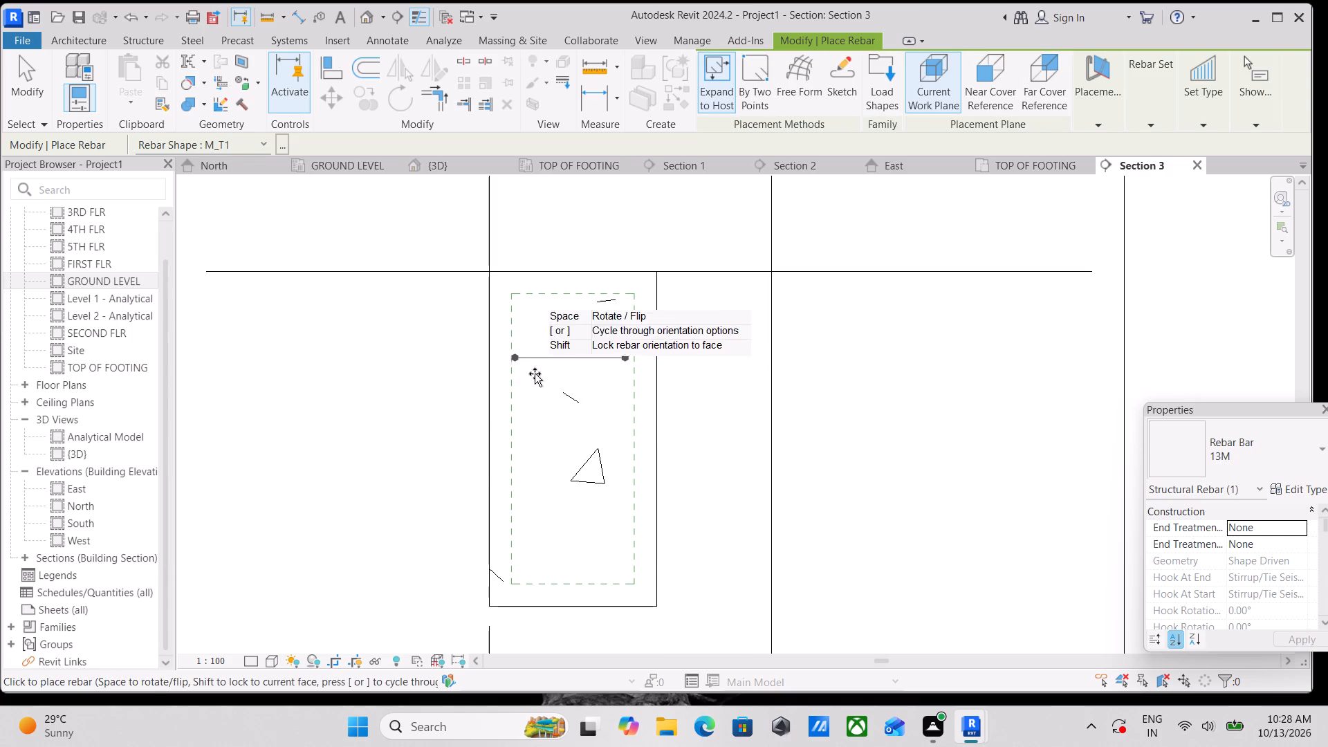
pyautogui.scroll(-3, 575, 414)
pyautogui.moveTo(578, 364); pyautogui.dragTo(539, 481, button='middle')
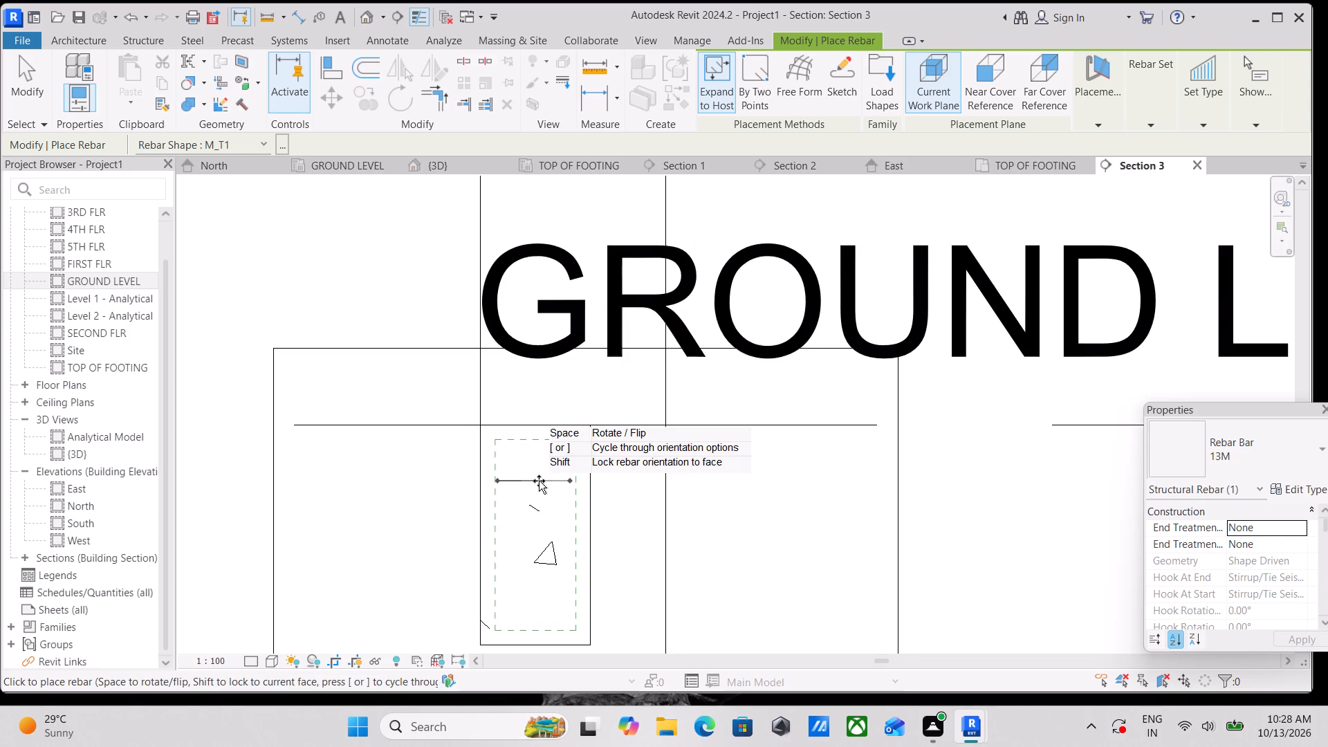
pyautogui.scroll(8, 539, 481)
pyautogui.scroll(-3, 452, 441)
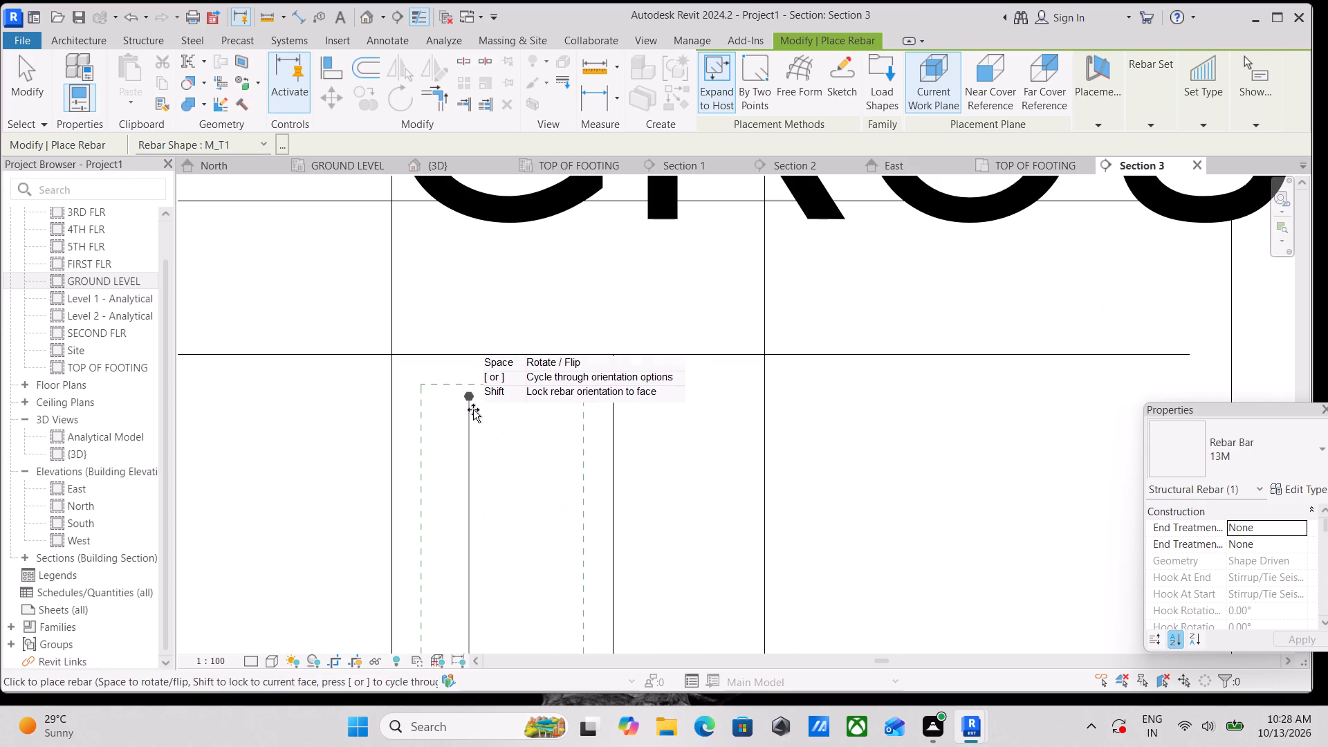
pyautogui.scroll(-3, 495, 412)
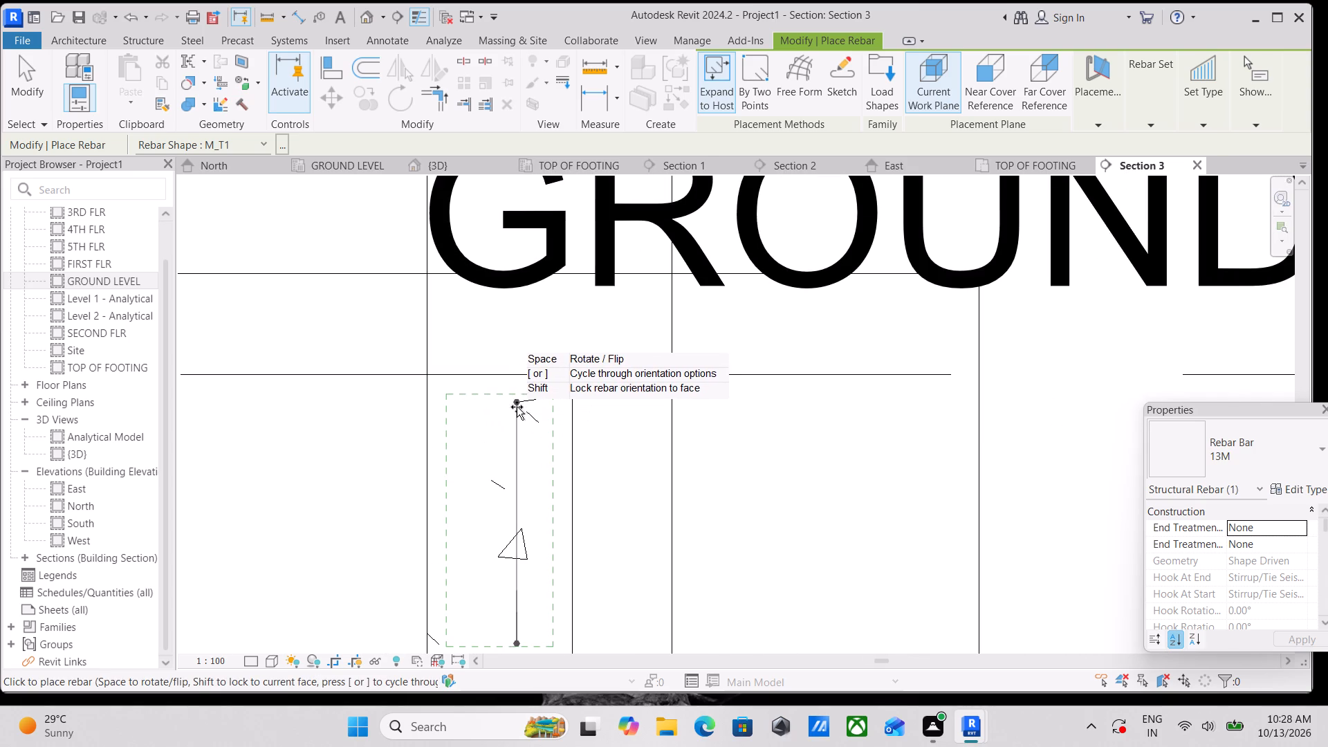
pyautogui.scroll(-2, 499, 427)
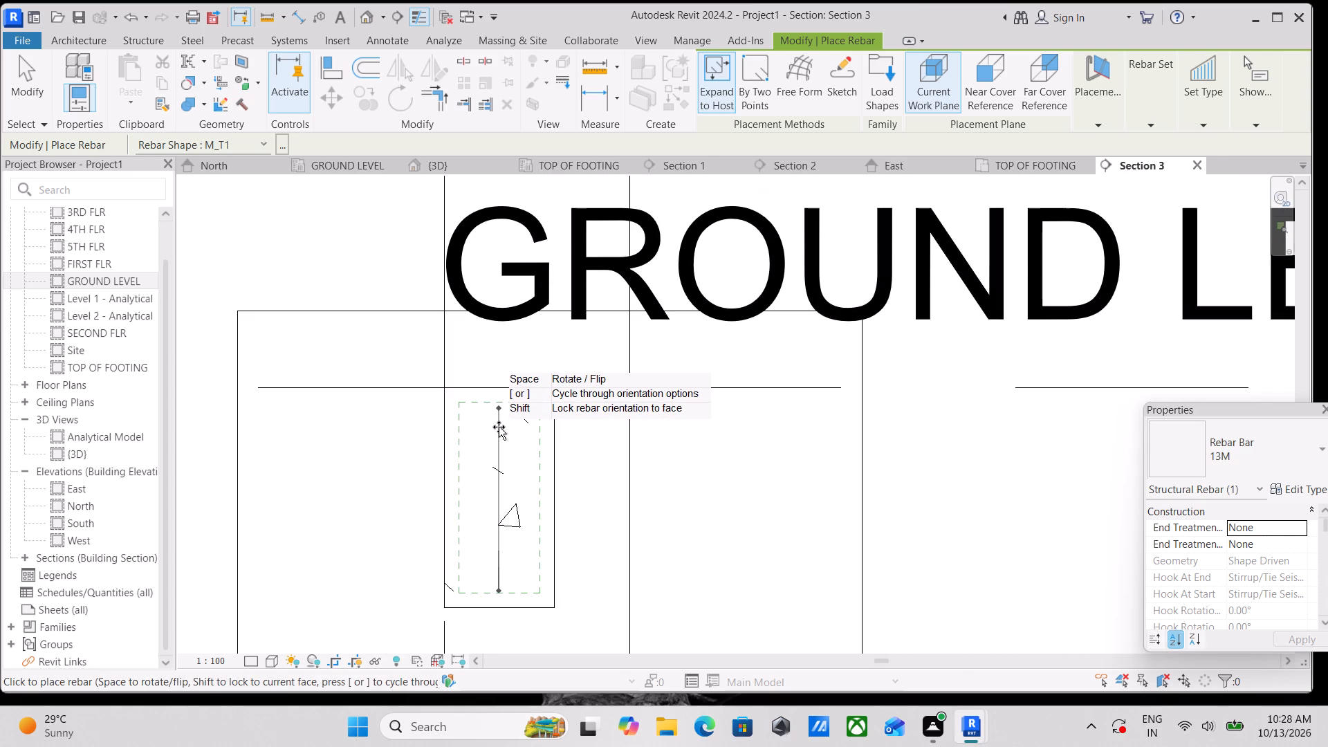
pyautogui.scroll(2, 499, 427)
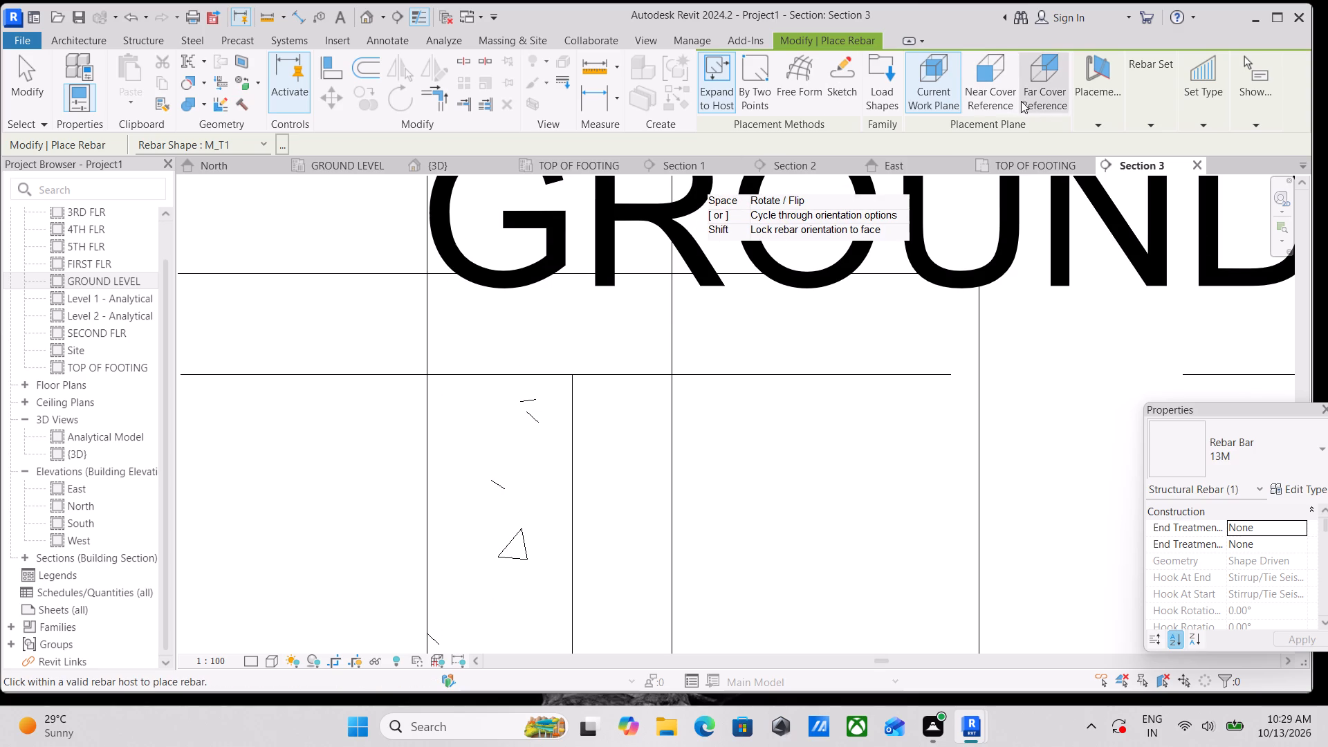
pyautogui.click(1096, 113)
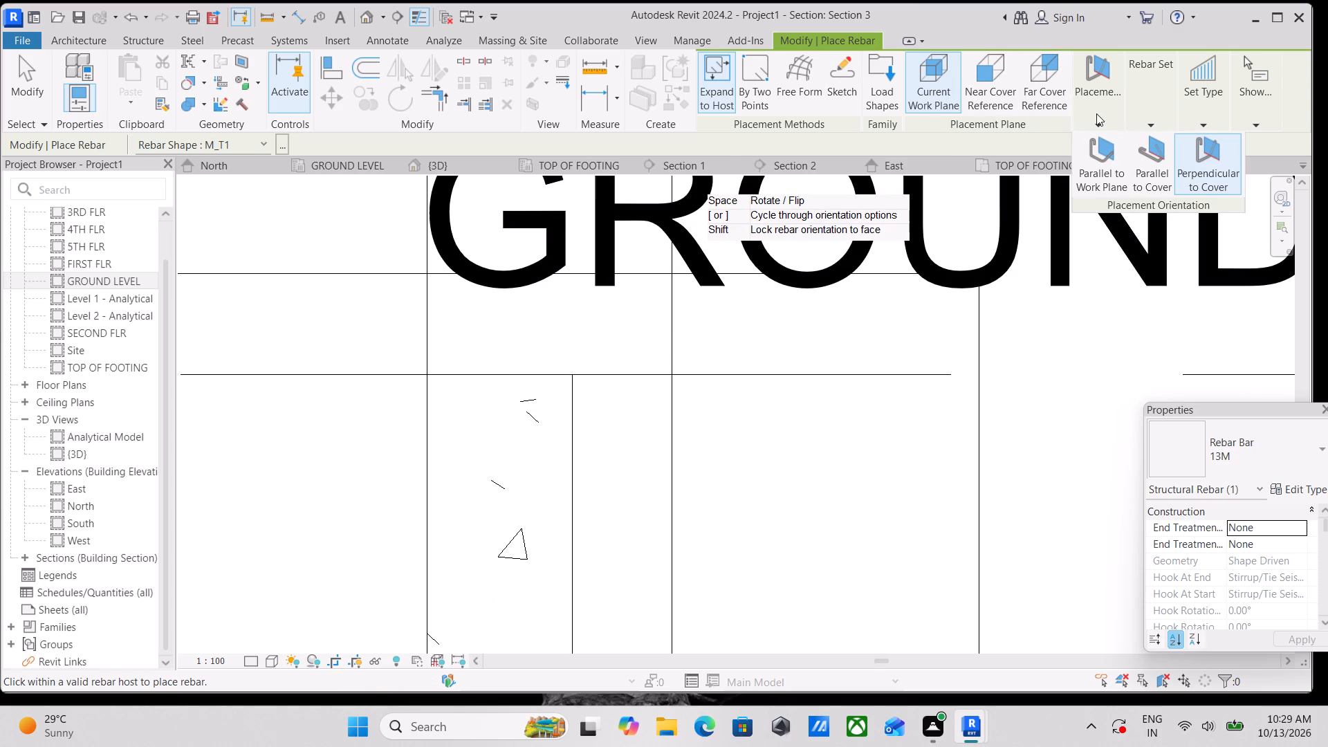
pyautogui.click(1161, 162)
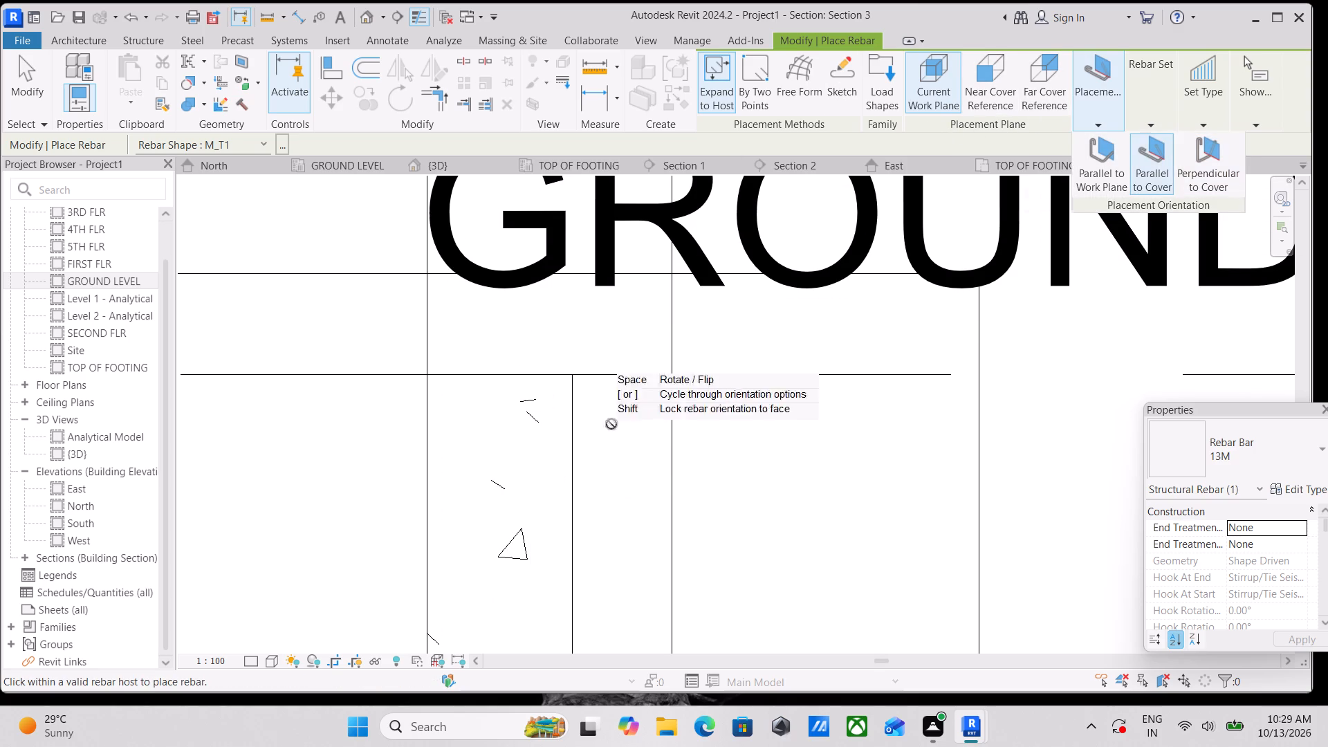
pyautogui.click(1096, 147)
pyautogui.click(468, 486)
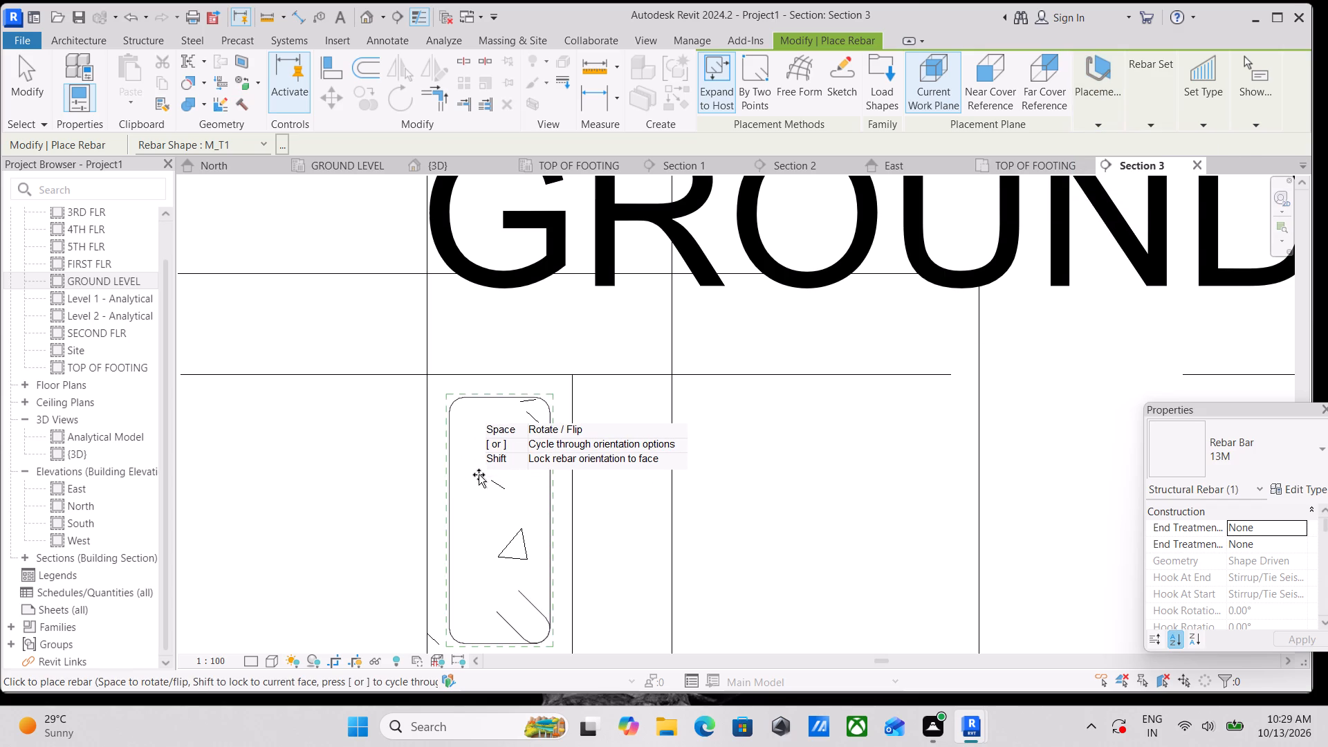
pyautogui.moveTo(483, 471); pyautogui.dragTo(483, 348, button='middle')
pyautogui.scroll(3, 542, 536)
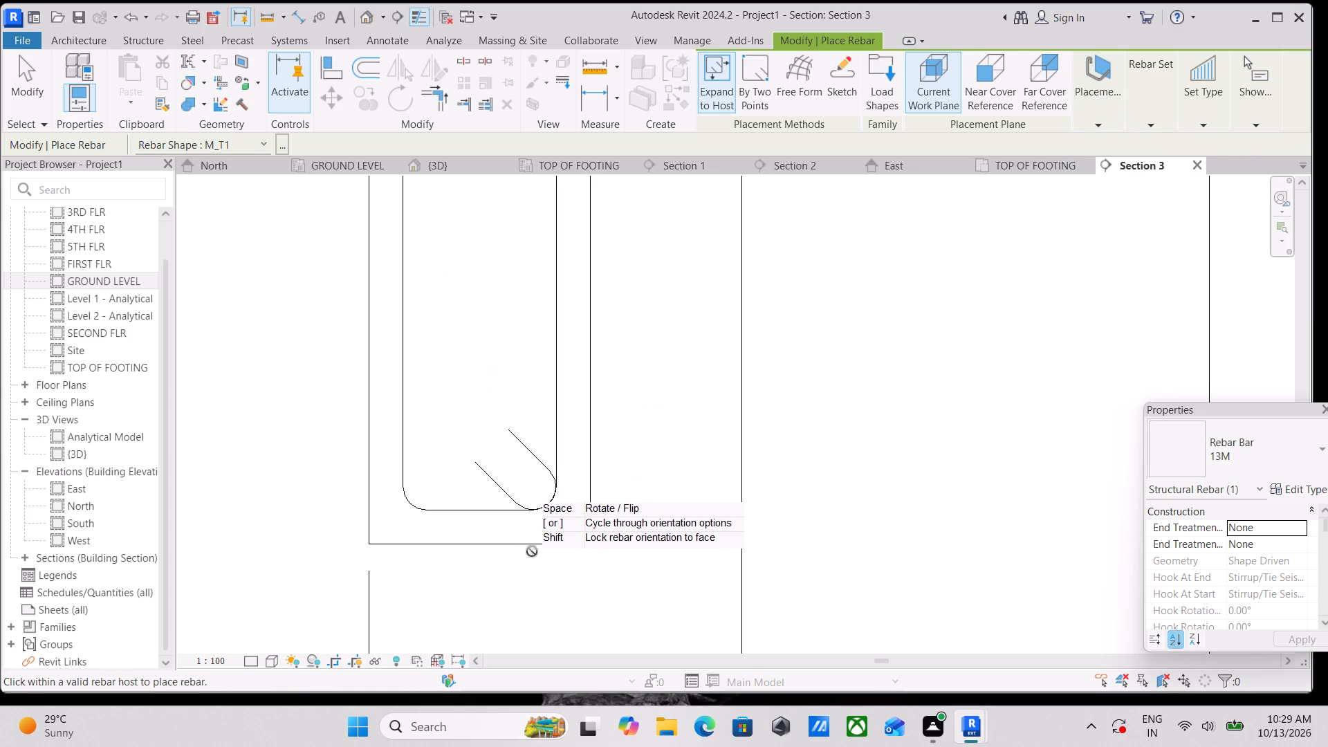
pyautogui.press('Escape')
# Set the section view's detail level to Fine.
pyautogui.click(253, 658)
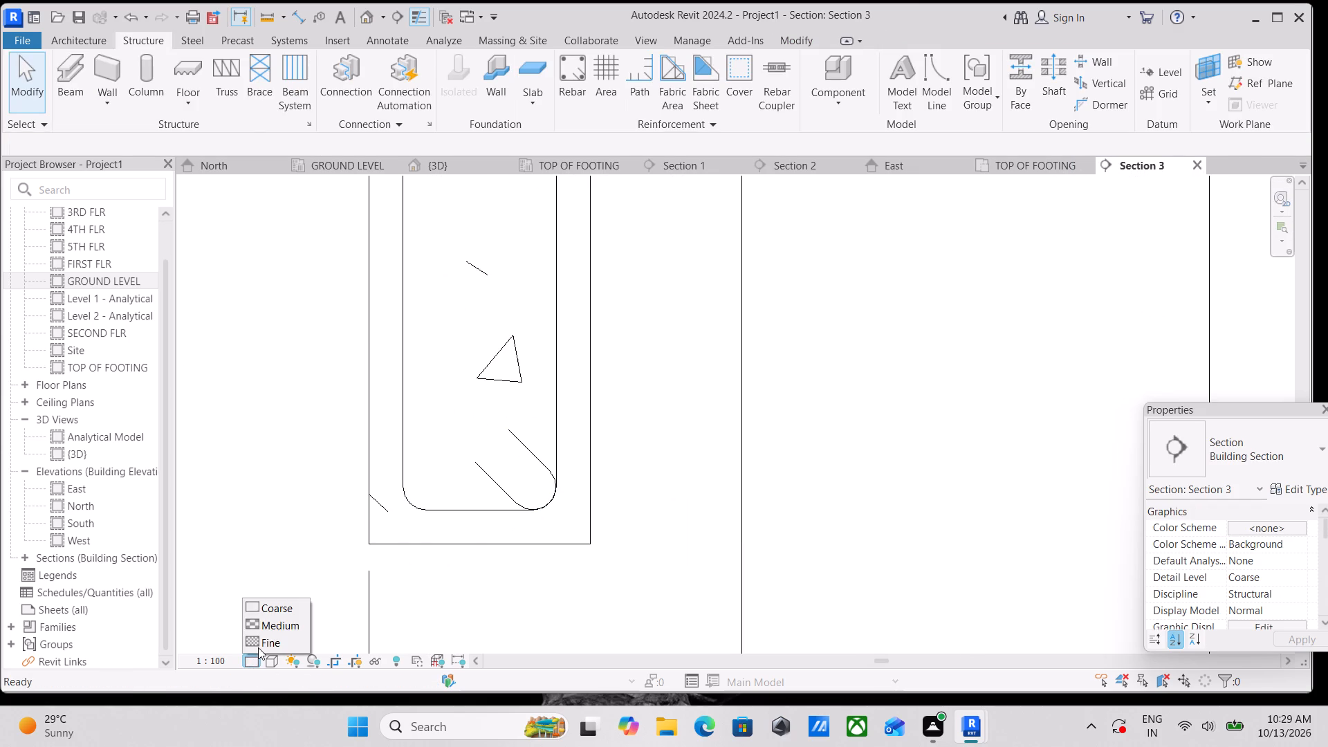
pyautogui.click(258, 647)
# Set the M_T1 stirrup in the beam section to show unobscured in the {3D} view.
pyautogui.scroll(4, 434, 517)
pyautogui.moveTo(510, 494); pyautogui.dragTo(477, 598, button='middle')
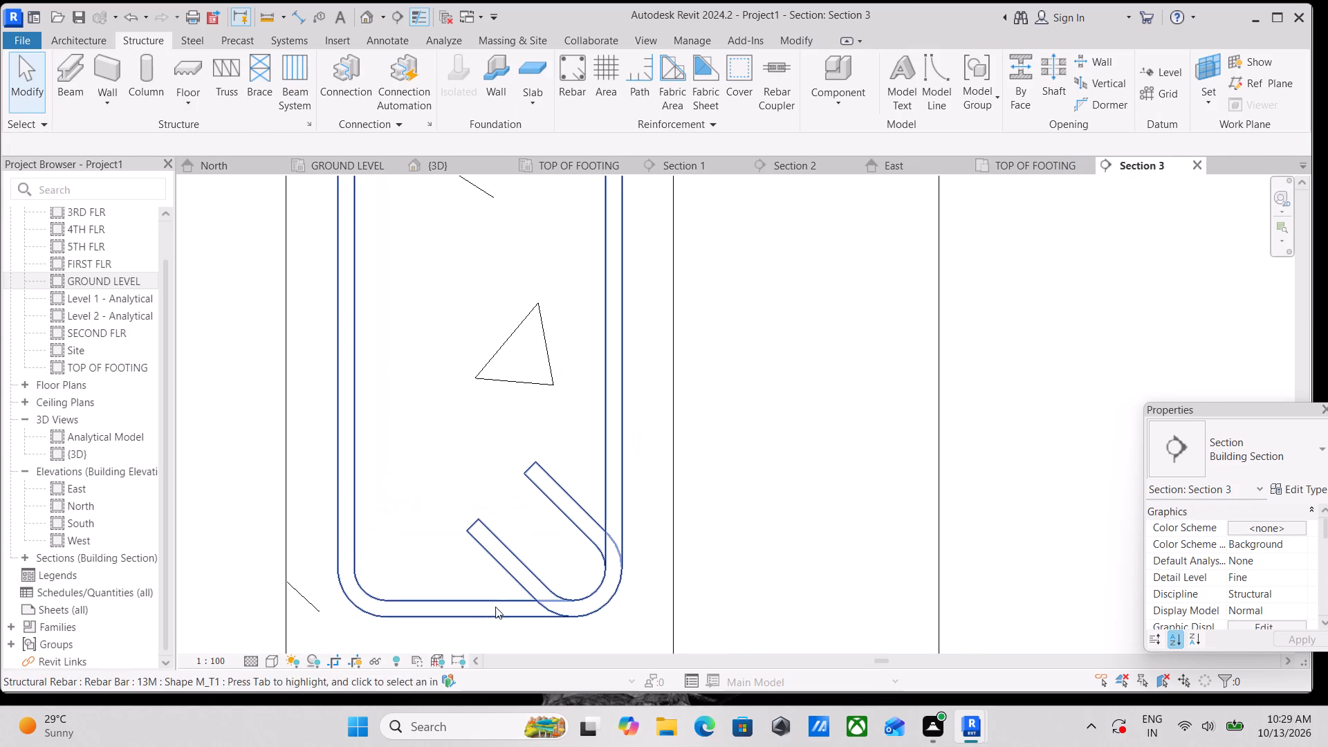
pyautogui.click(495, 608)
pyautogui.scroll(-2, 1279, 516)
pyautogui.scroll(2, 1279, 518)
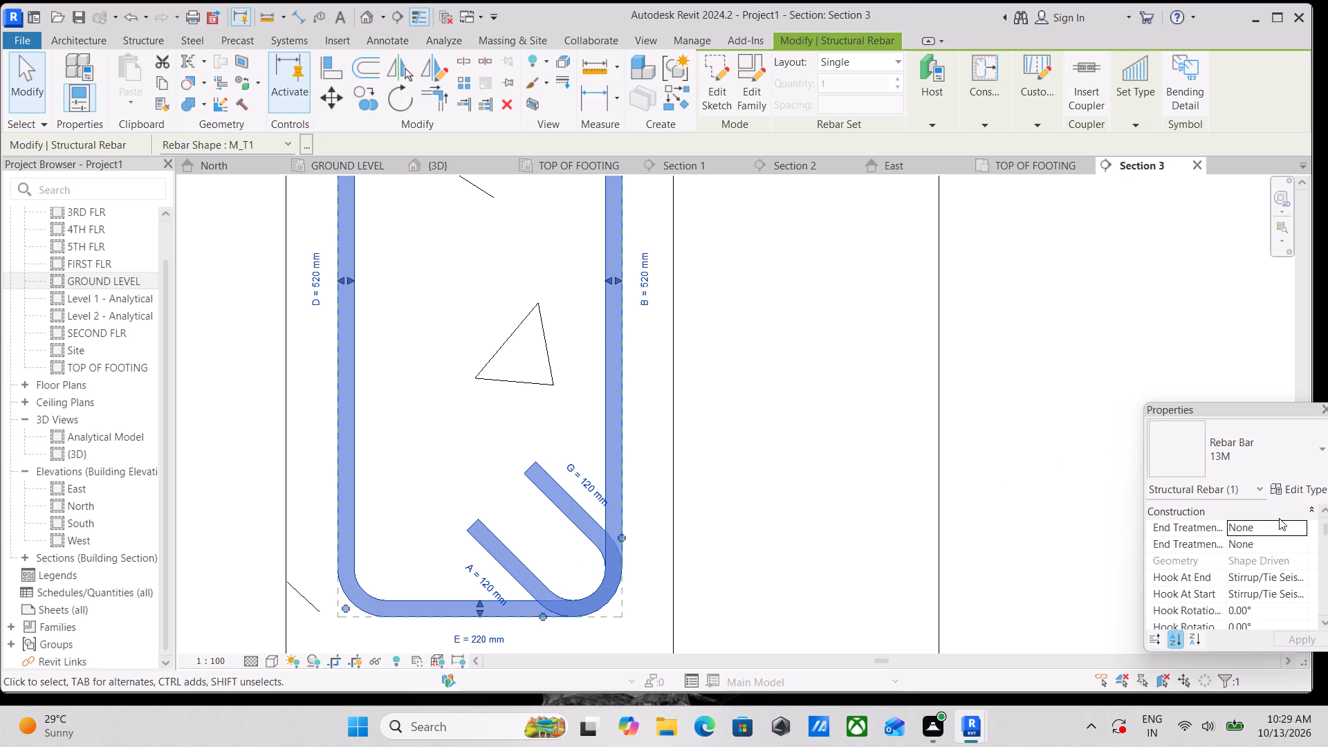
pyautogui.scroll(3, 1271, 531)
pyautogui.scroll(-4, 1265, 542)
pyautogui.scroll(1, 1260, 551)
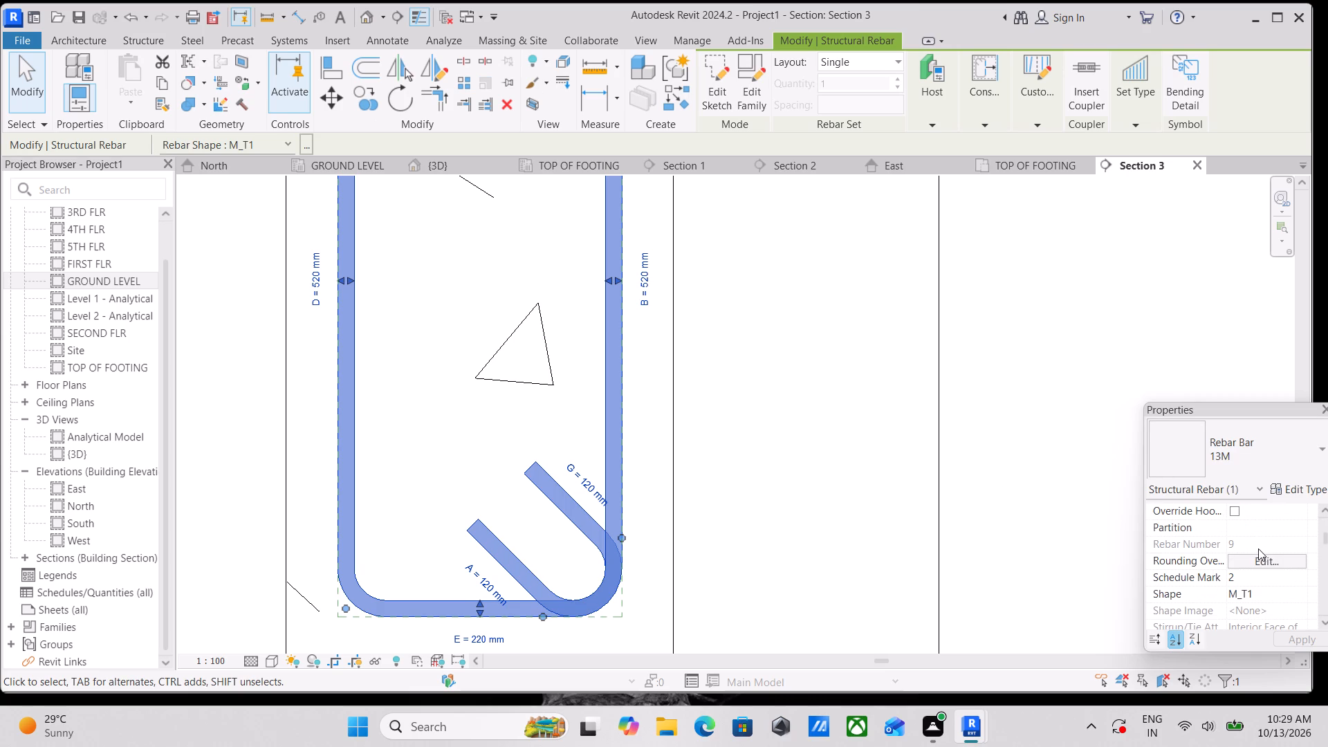
pyautogui.scroll(2, 1242, 548)
pyautogui.scroll(-7, 1242, 548)
pyautogui.scroll(1, 1242, 548)
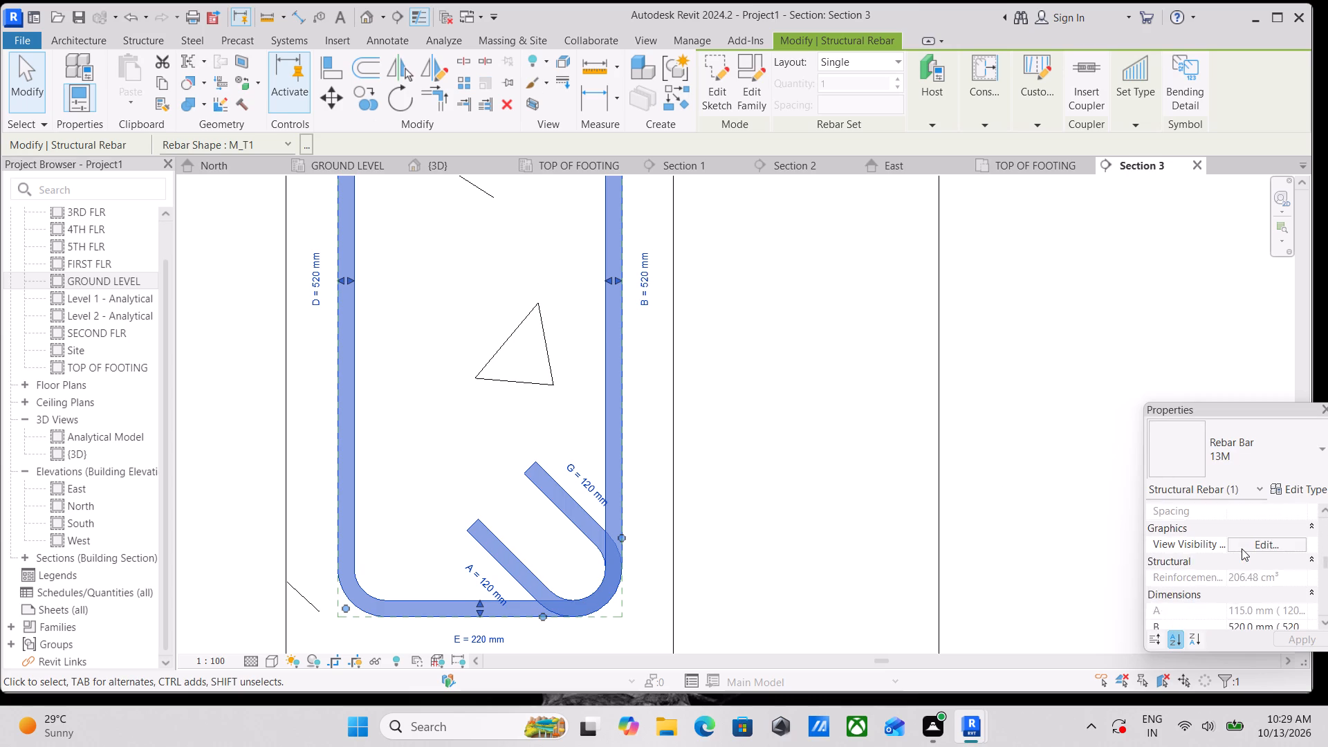
pyautogui.scroll(1, 1242, 548)
pyautogui.scroll(-1, 1242, 548)
pyautogui.click(1249, 557)
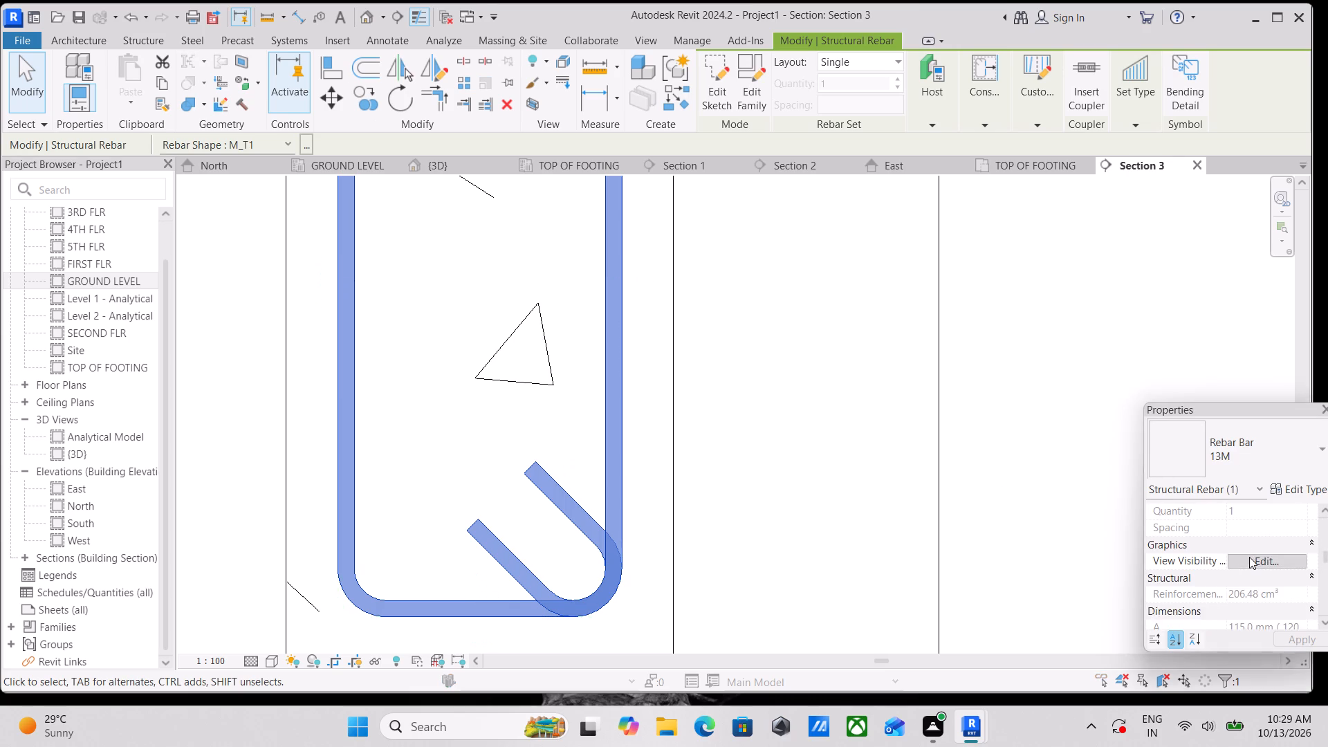
pyautogui.click(1220, 480)
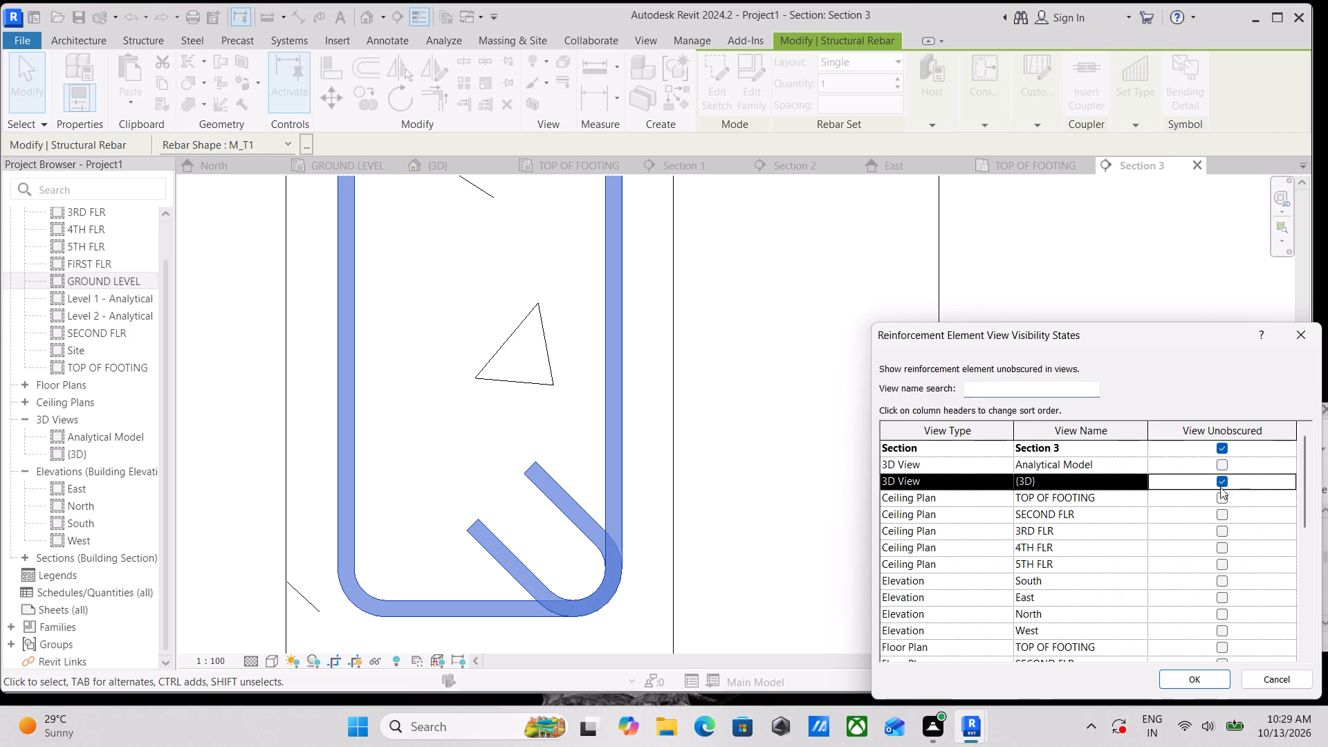
pyautogui.click(1204, 679)
# Examine the stirrup's outline, hooks and fit inside the beam cross-section.
pyautogui.scroll(-3, 628, 448)
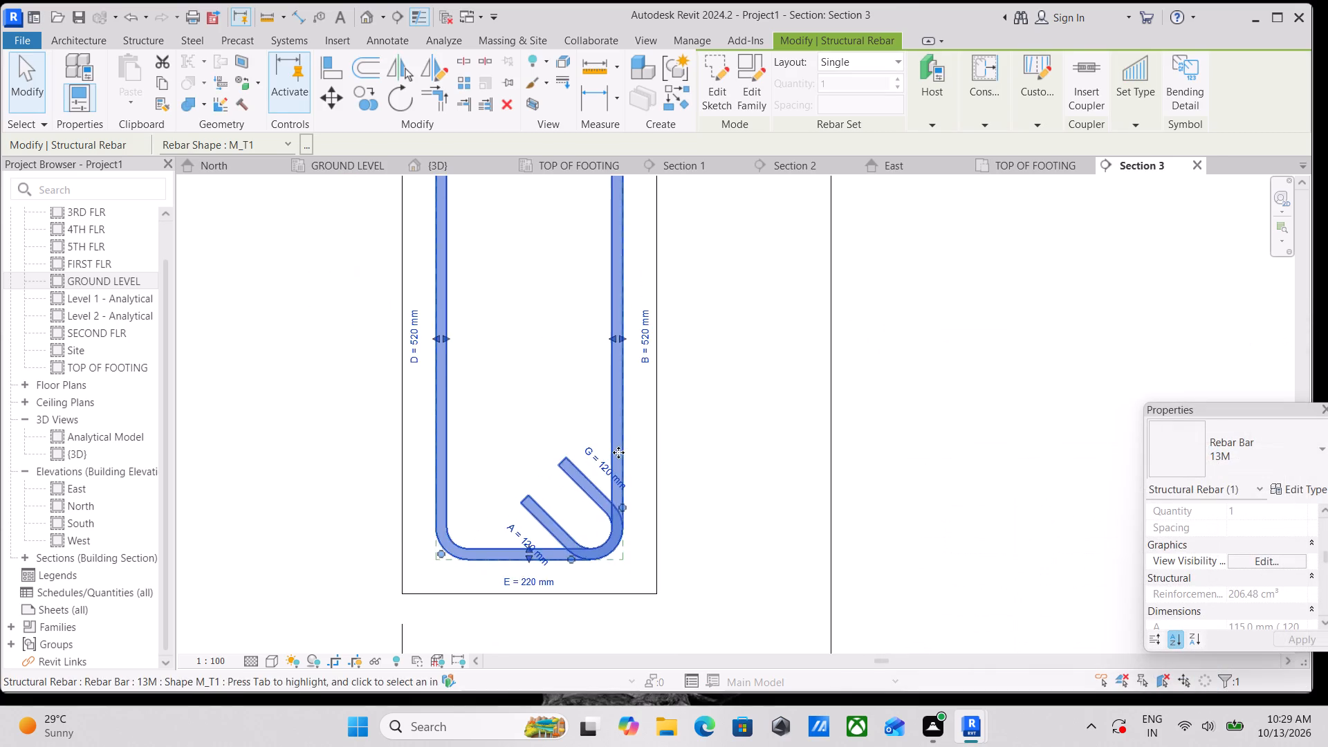
pyautogui.scroll(-4, 650, 429)
pyautogui.scroll(1, 647, 431)
pyautogui.scroll(4, 589, 517)
pyautogui.press('Escape')
pyautogui.scroll(1, 591, 521)
pyautogui.click(627, 489)
pyautogui.scroll(-4, 627, 489)
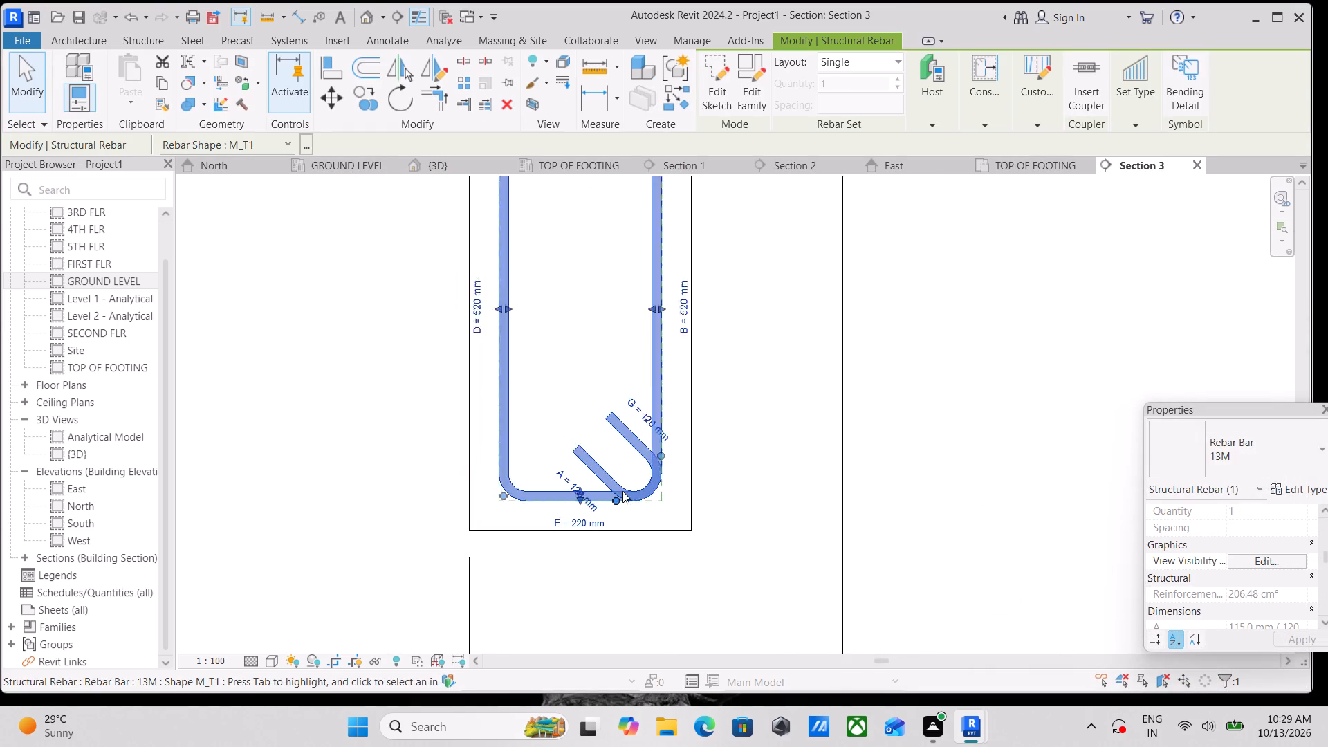
pyautogui.scroll(-3, 622, 491)
pyautogui.moveTo(602, 454); pyautogui.dragTo(548, 519, button='middle')
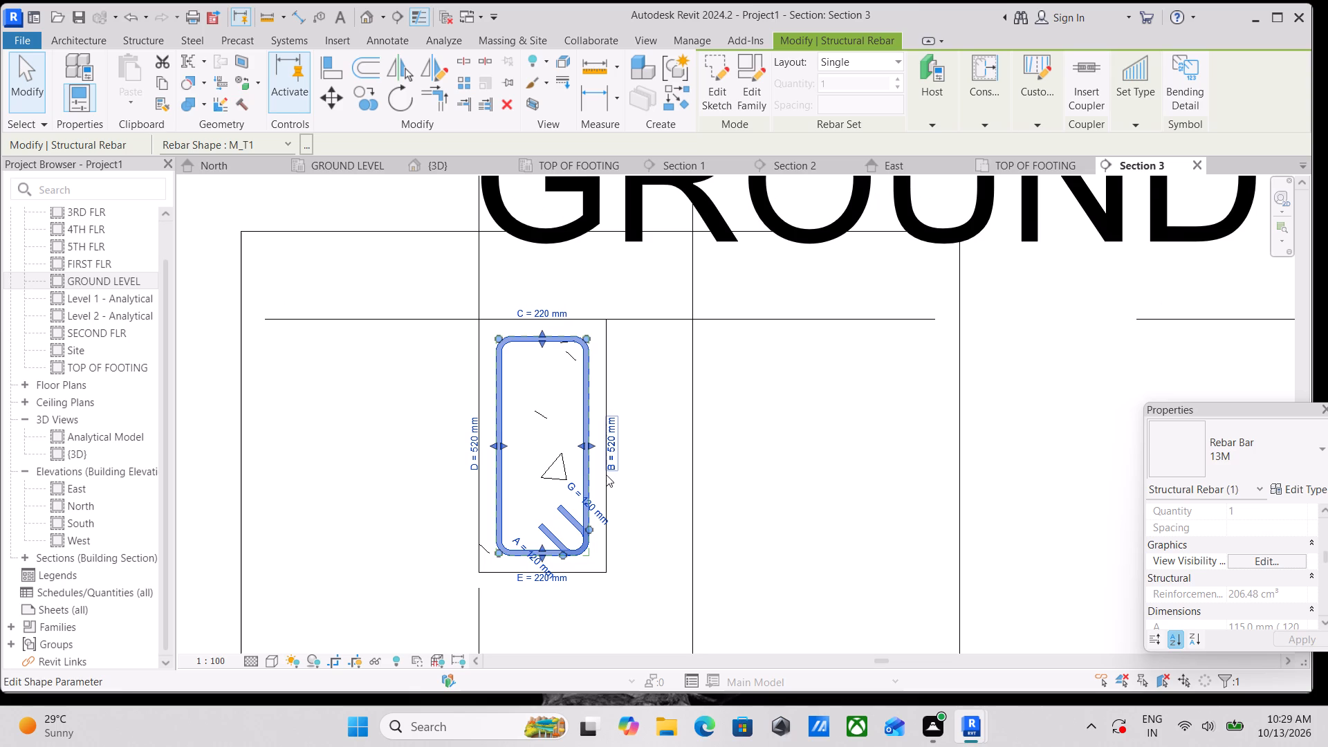
pyautogui.scroll(3, 585, 486)
pyautogui.scroll(4, 484, 425)
pyautogui.scroll(-2, 484, 425)
pyautogui.moveTo(486, 423); pyautogui.dragTo(510, 443, button='middle')
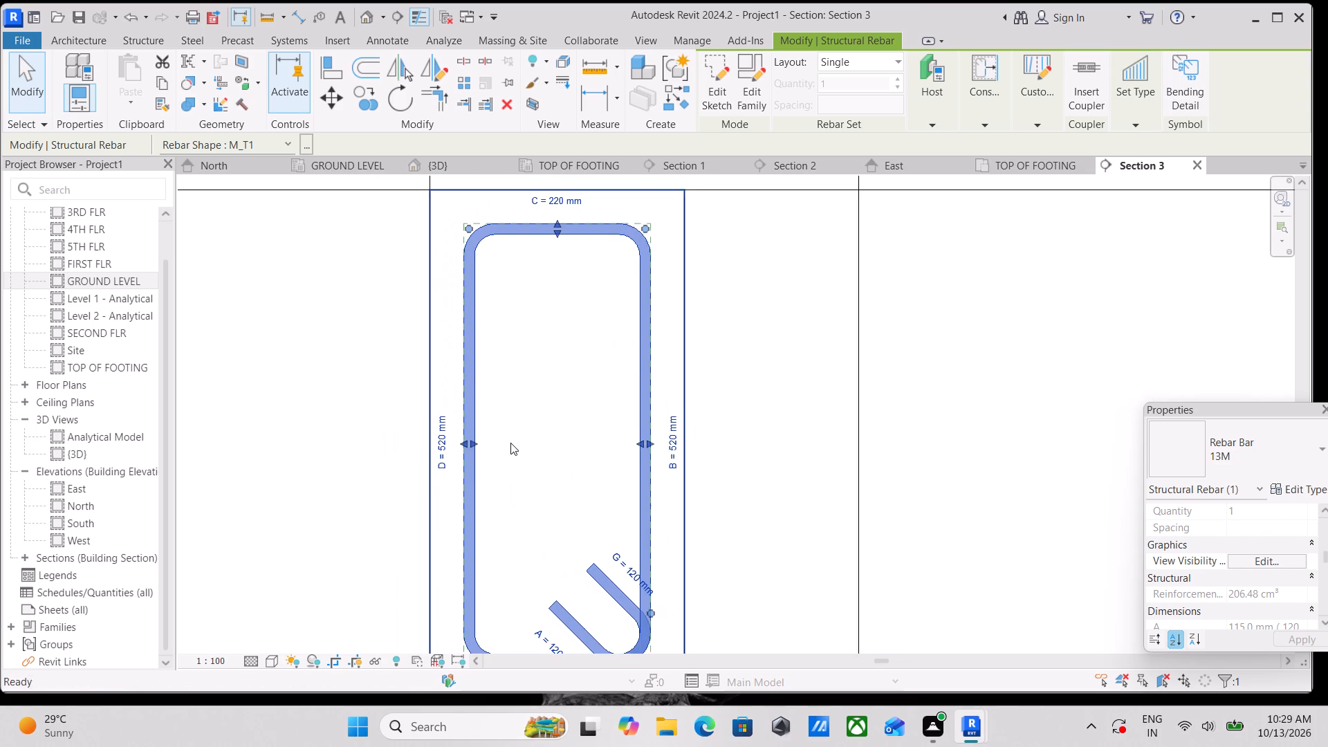
pyautogui.scroll(-2, 510, 443)
pyautogui.moveTo(510, 443); pyautogui.dragTo(501, 456, button='middle')
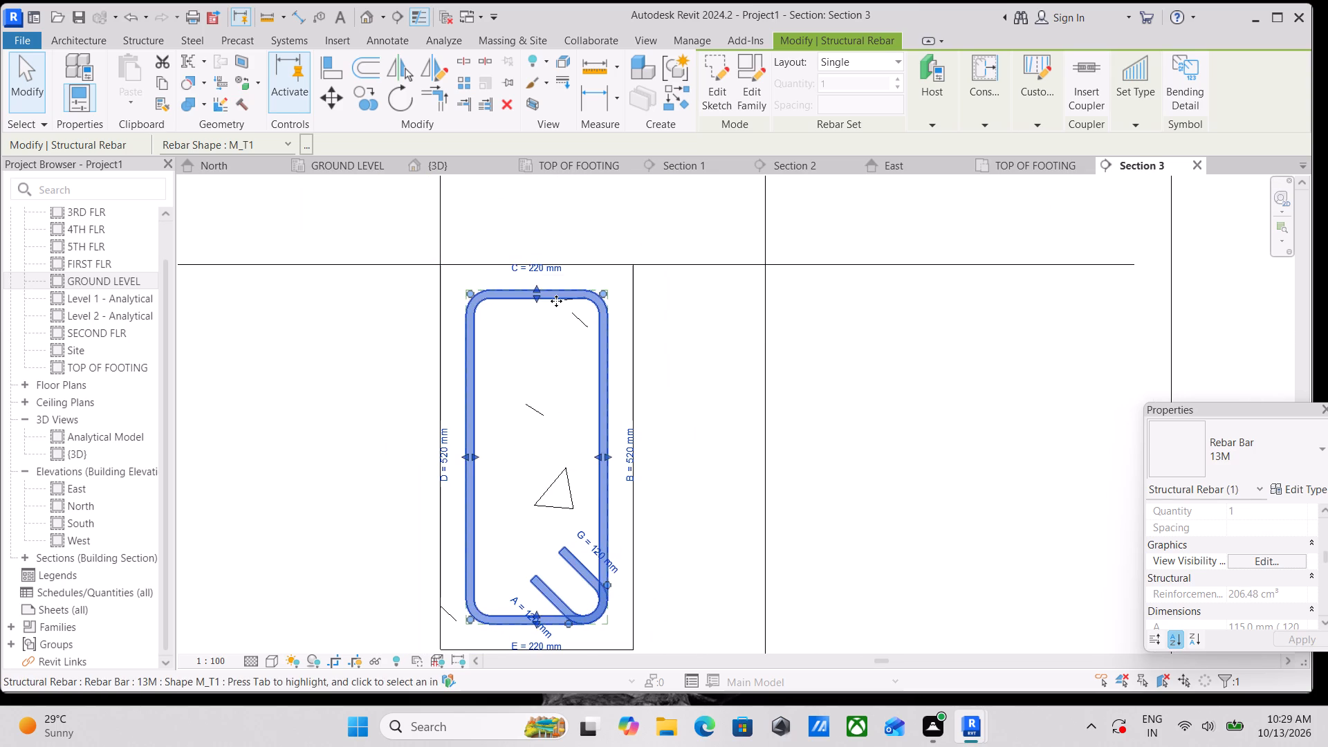
pyautogui.press('Escape')
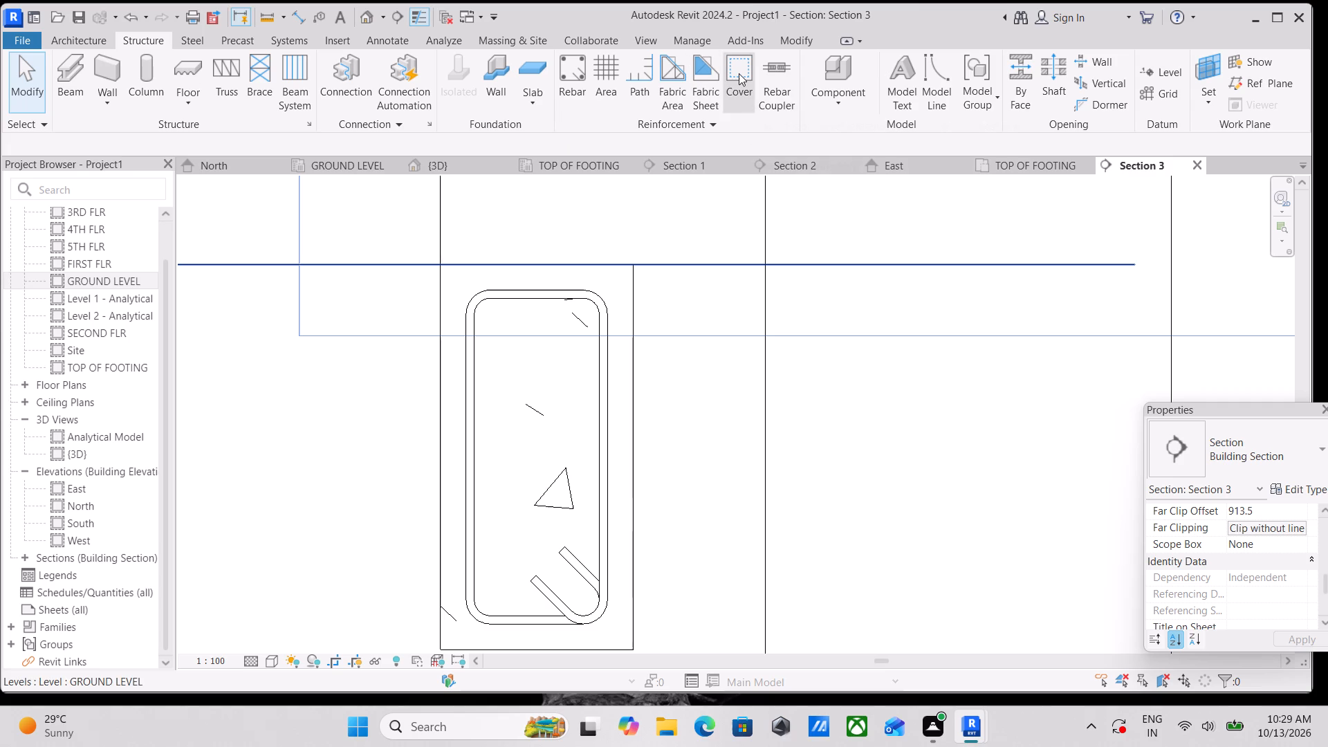
# Place a straight 13M rebar of shape M_00, Perpendicular to Cover, inside the stirrup's upper corner on the hook side.
pyautogui.click(577, 73)
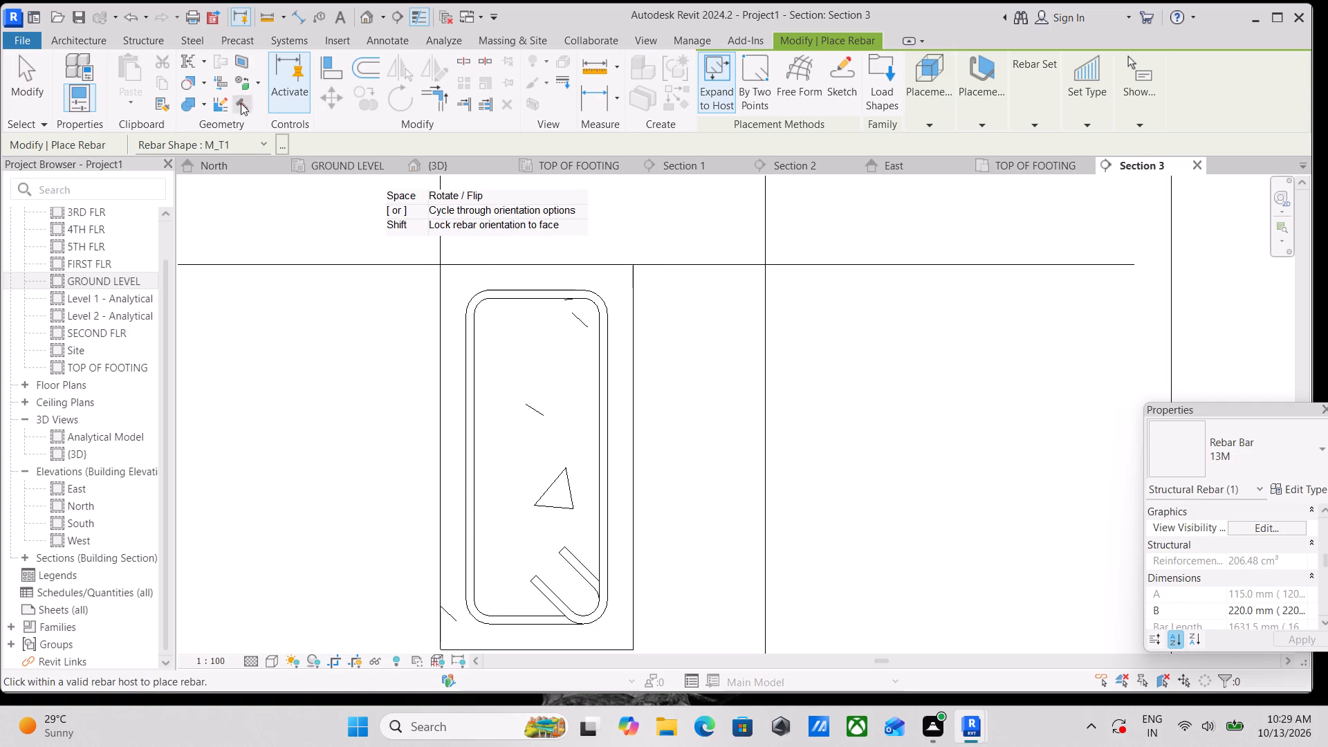
pyautogui.click(256, 144)
pyautogui.click(212, 176)
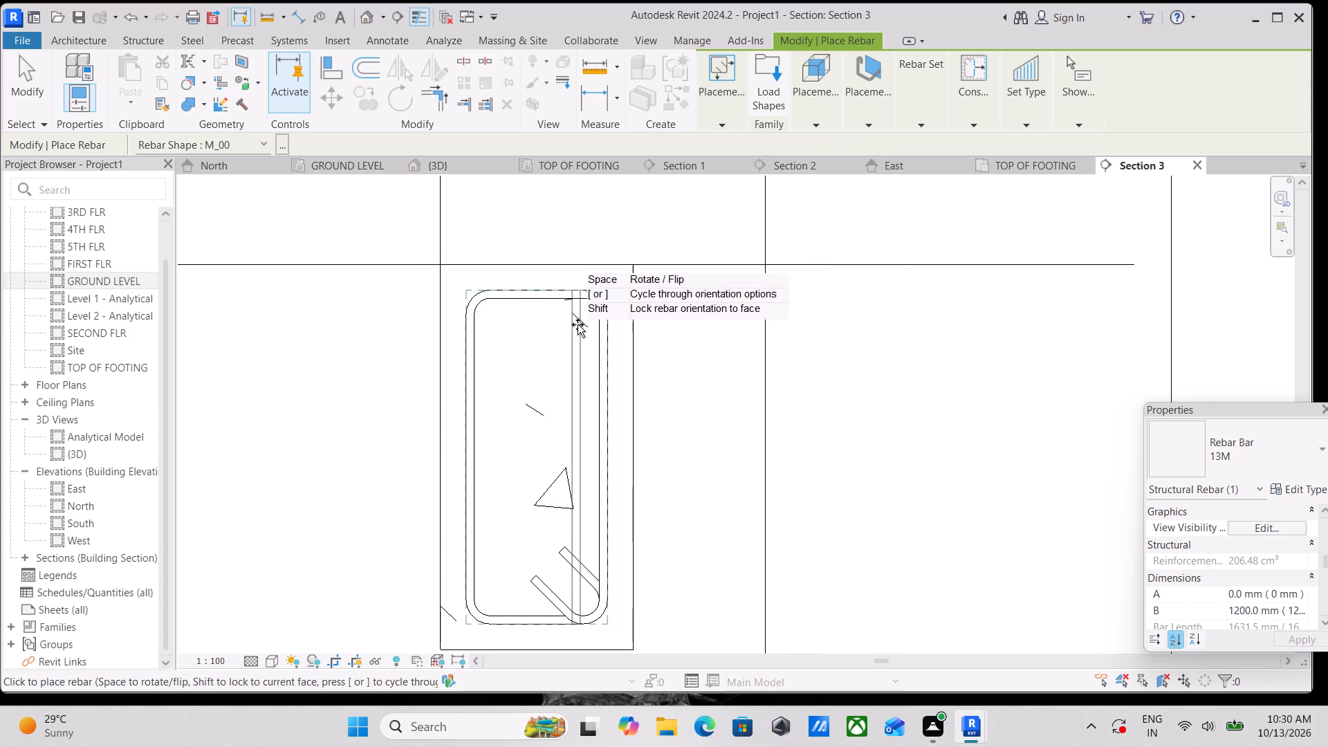
pyautogui.scroll(5, 580, 313)
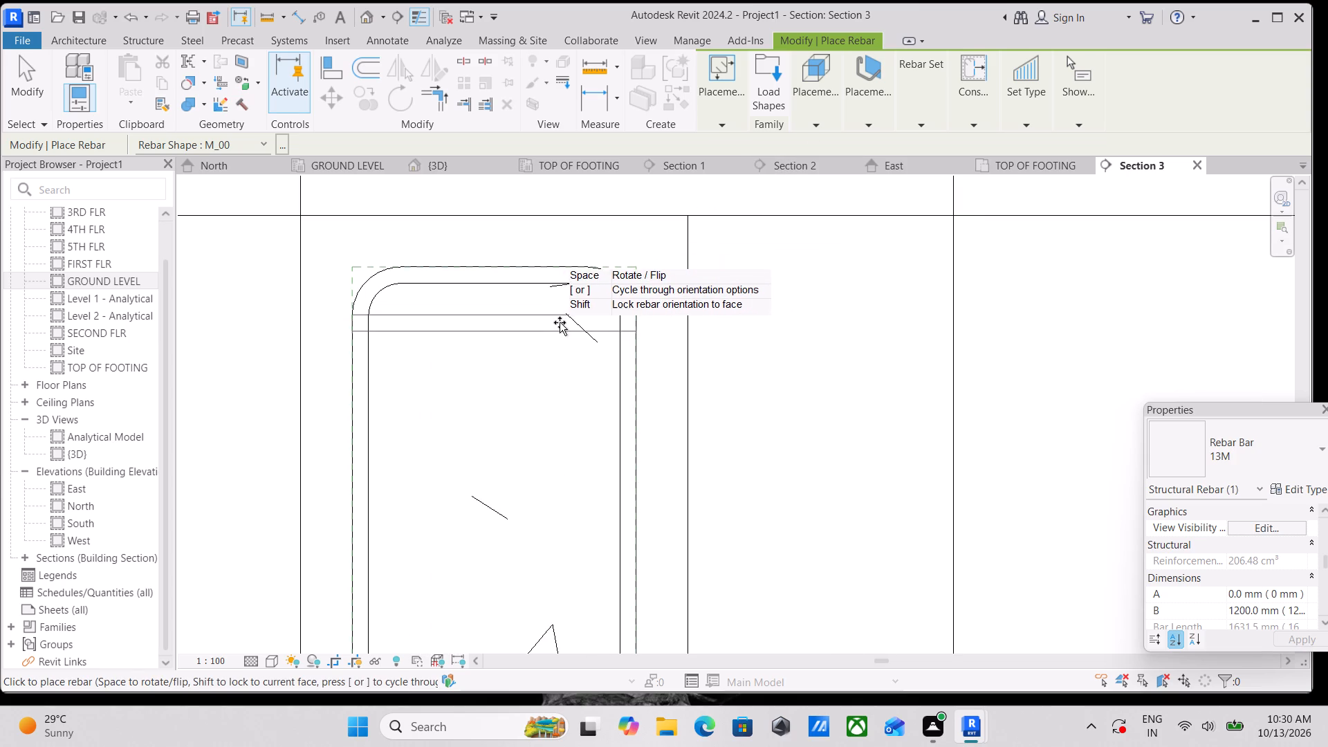
pyautogui.press('space')
pyautogui.press('space')
pyautogui.press('space')
pyautogui.press('space')
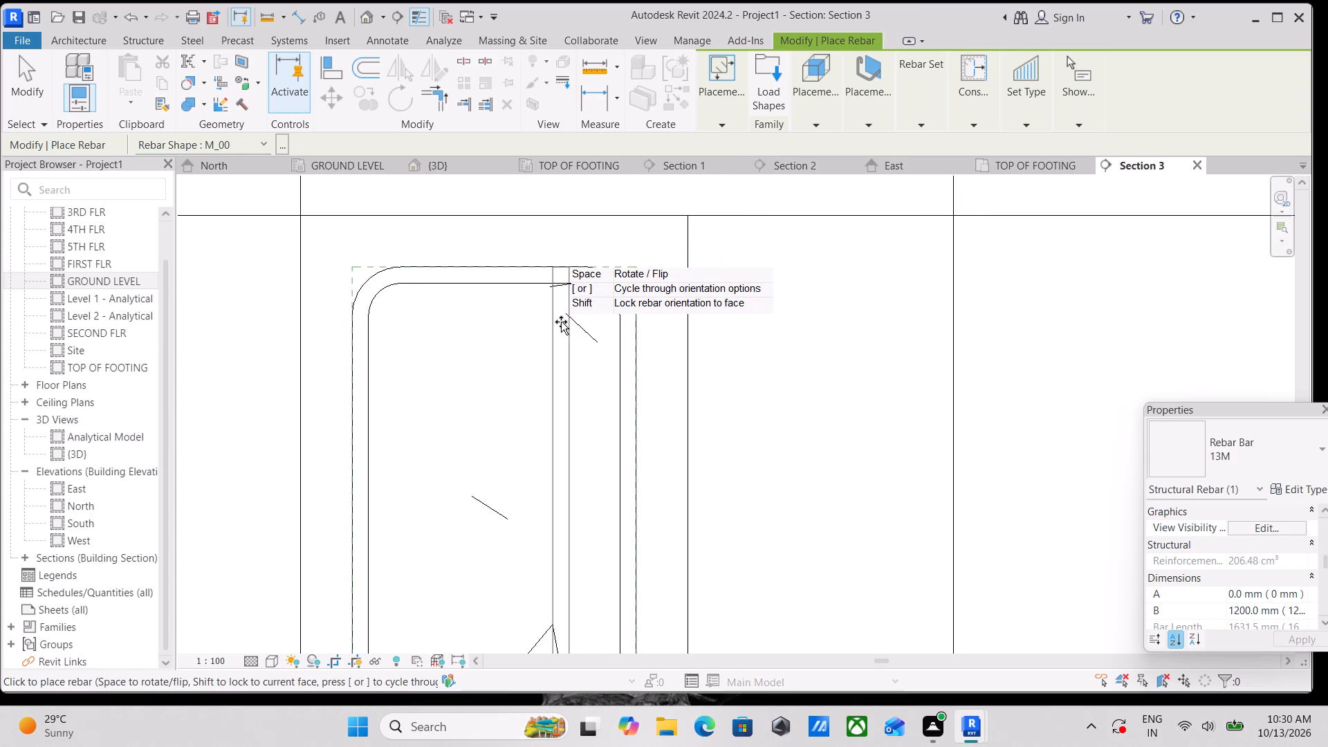
pyautogui.click(874, 124)
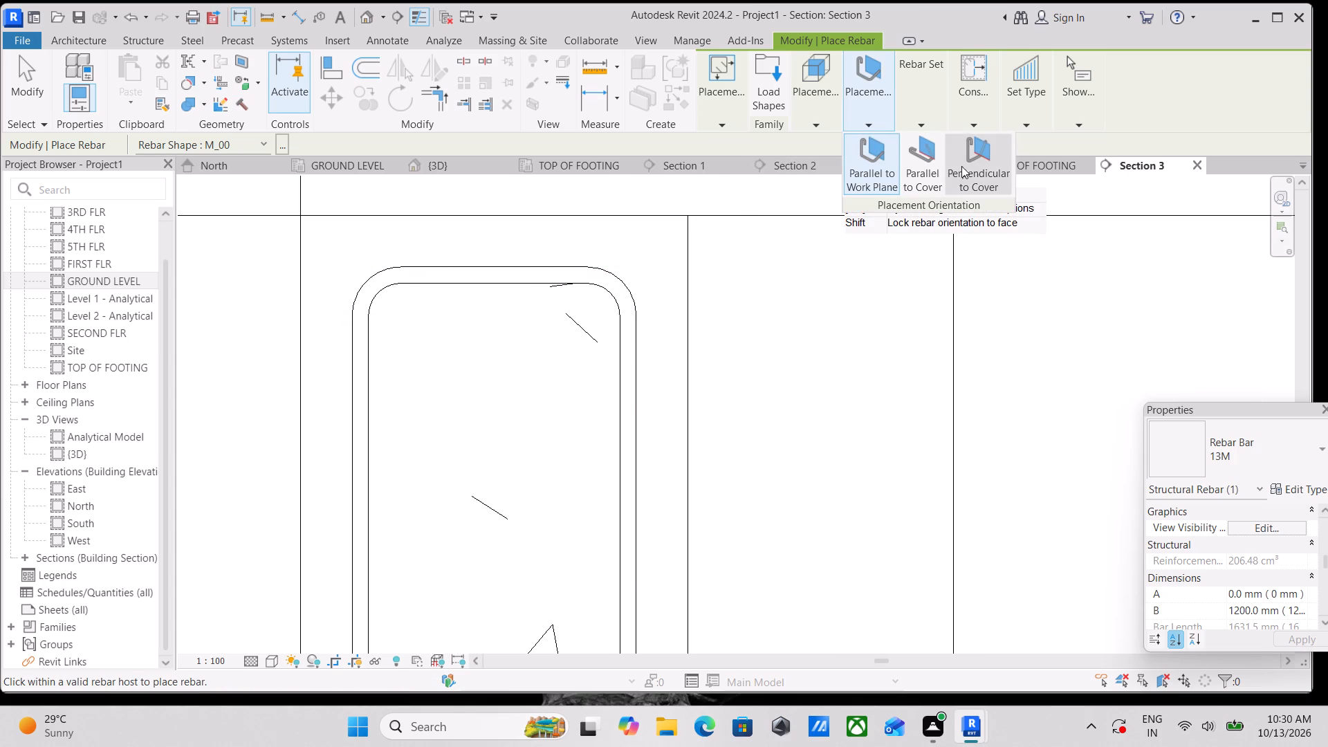
pyautogui.click(993, 170)
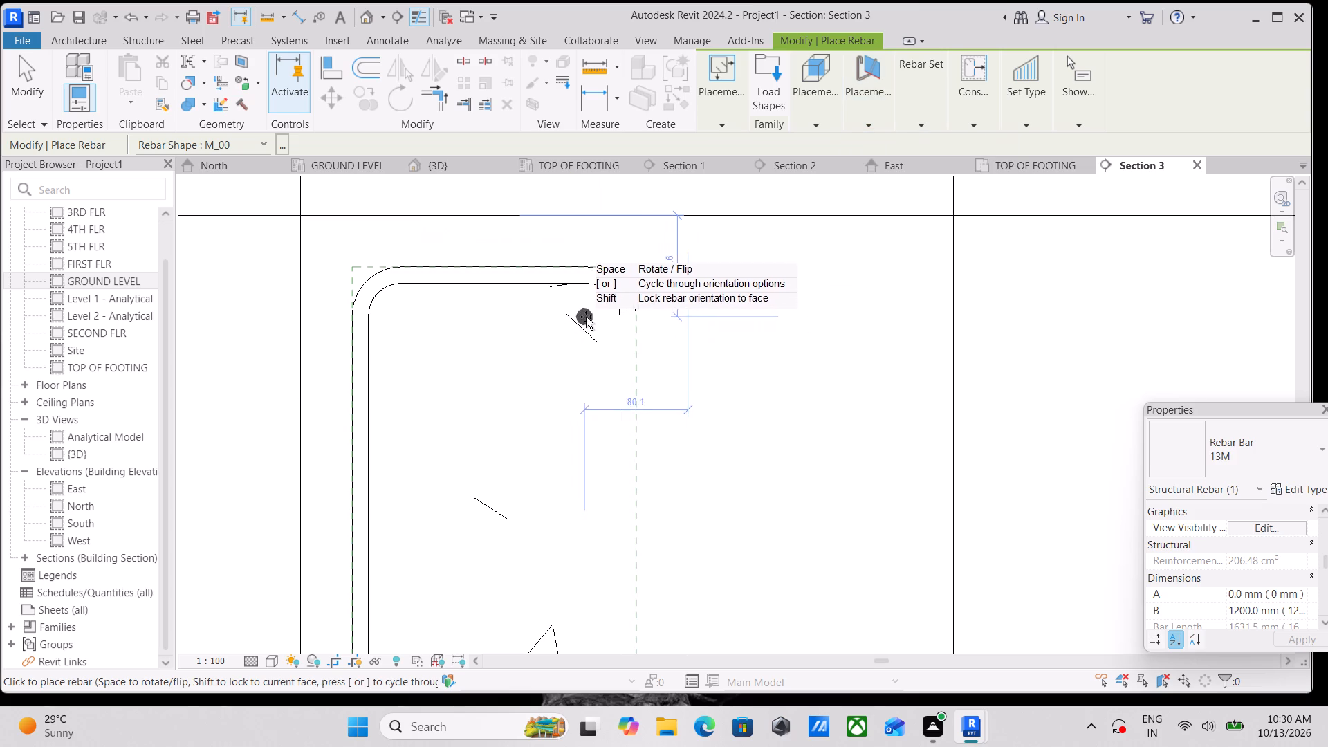
pyautogui.click(588, 317)
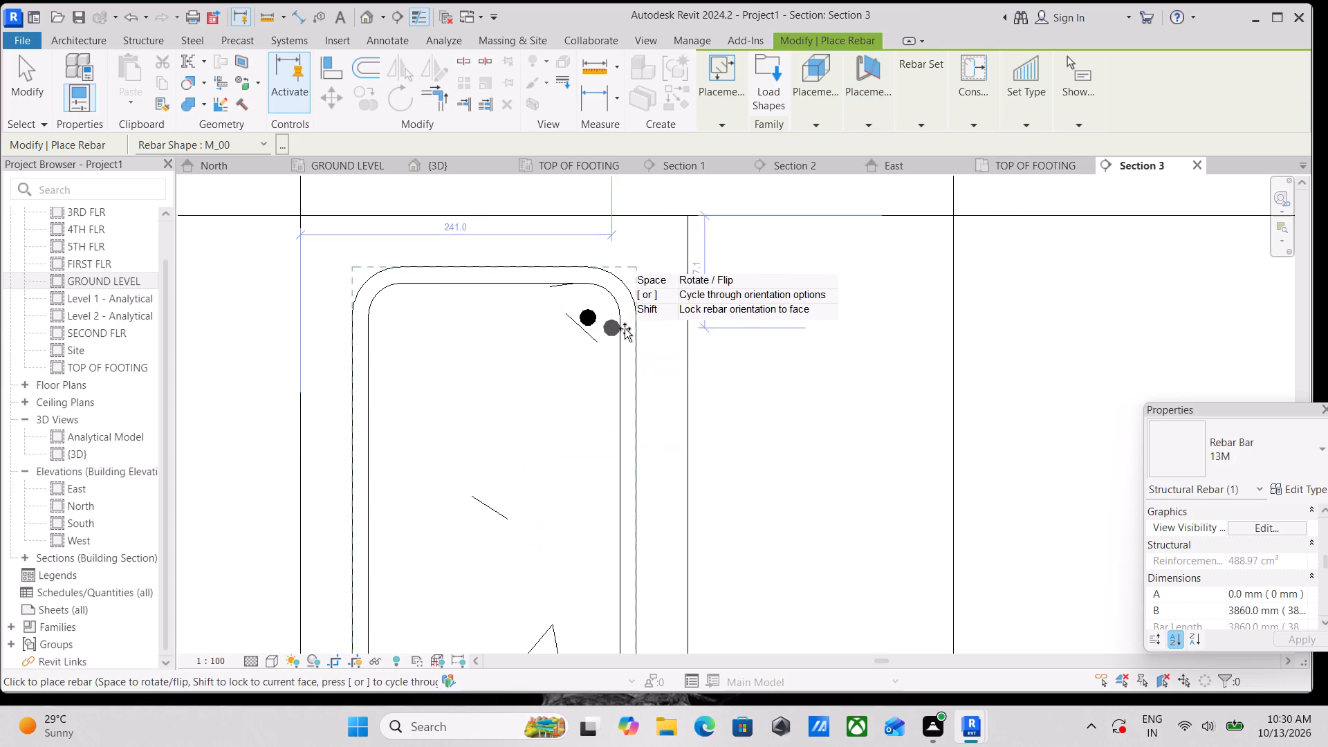
pyautogui.press('Escape')
# Set the new straight M_00 bar to show unobscured in the {3D} view.
pyautogui.scroll(2, 600, 330)
pyautogui.click(593, 313)
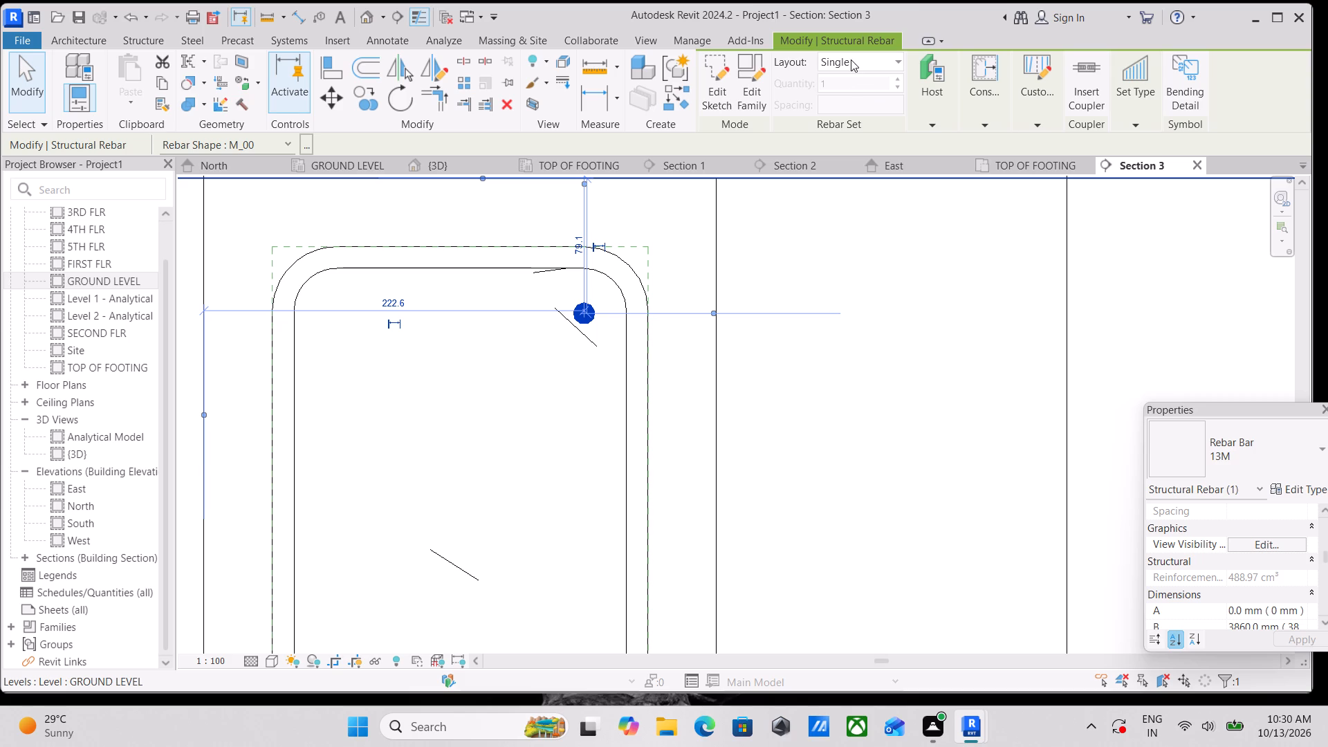
pyautogui.click(1262, 537)
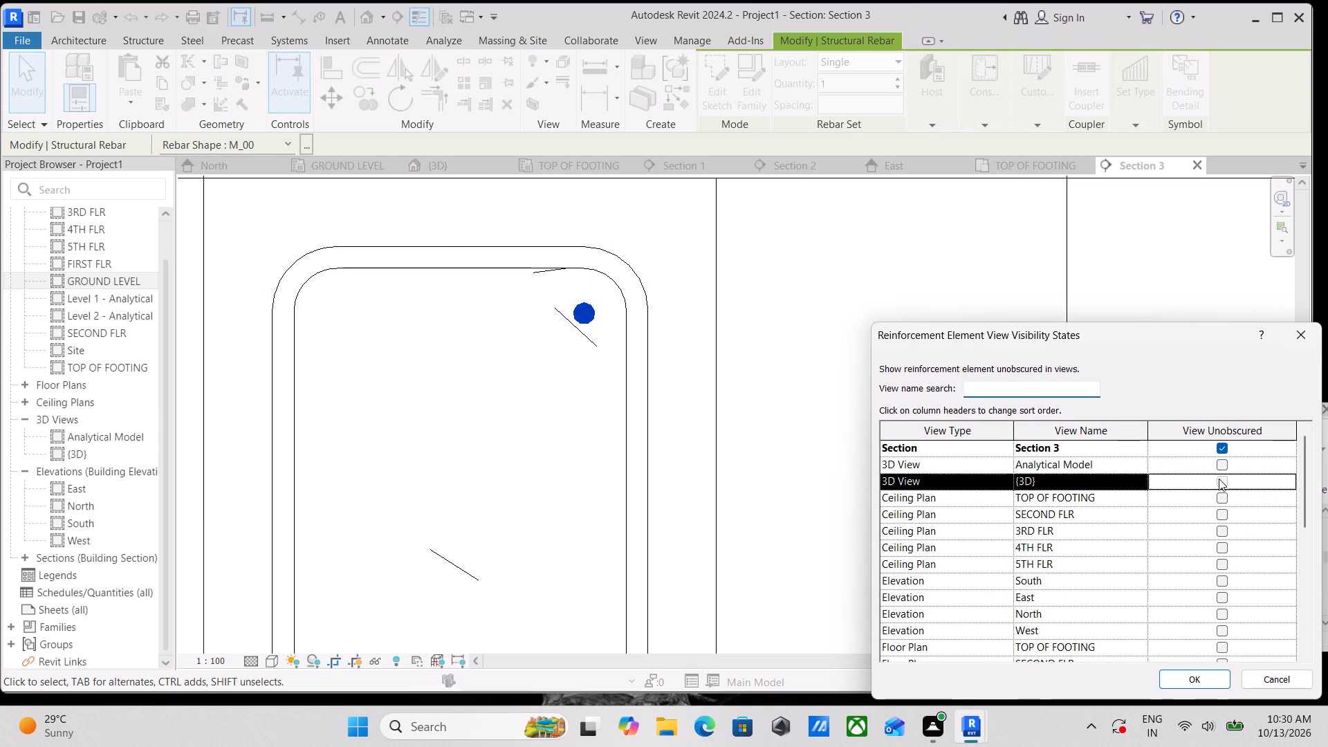
pyautogui.click(1219, 479)
pyautogui.click(1205, 684)
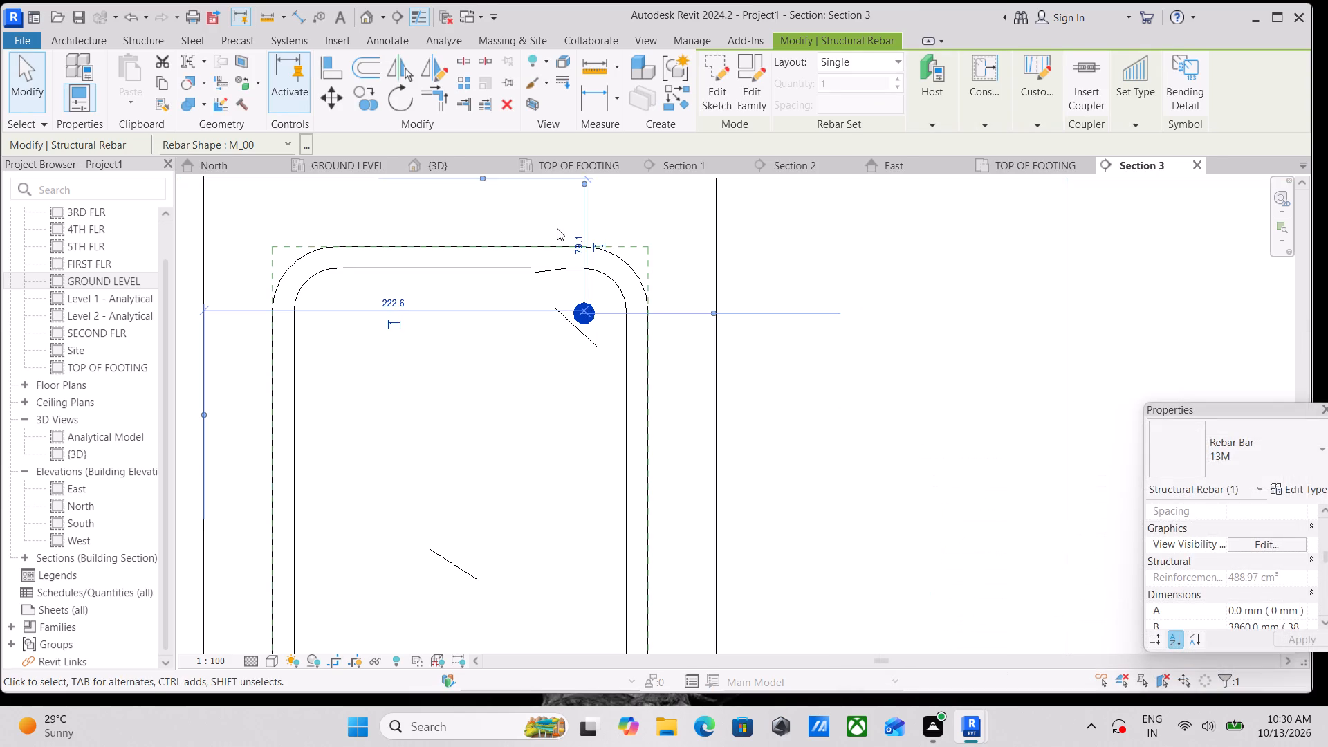
# Change the straight bar's rebar set layout to Fixed Number with a quantity of 4.
pyautogui.click(865, 58)
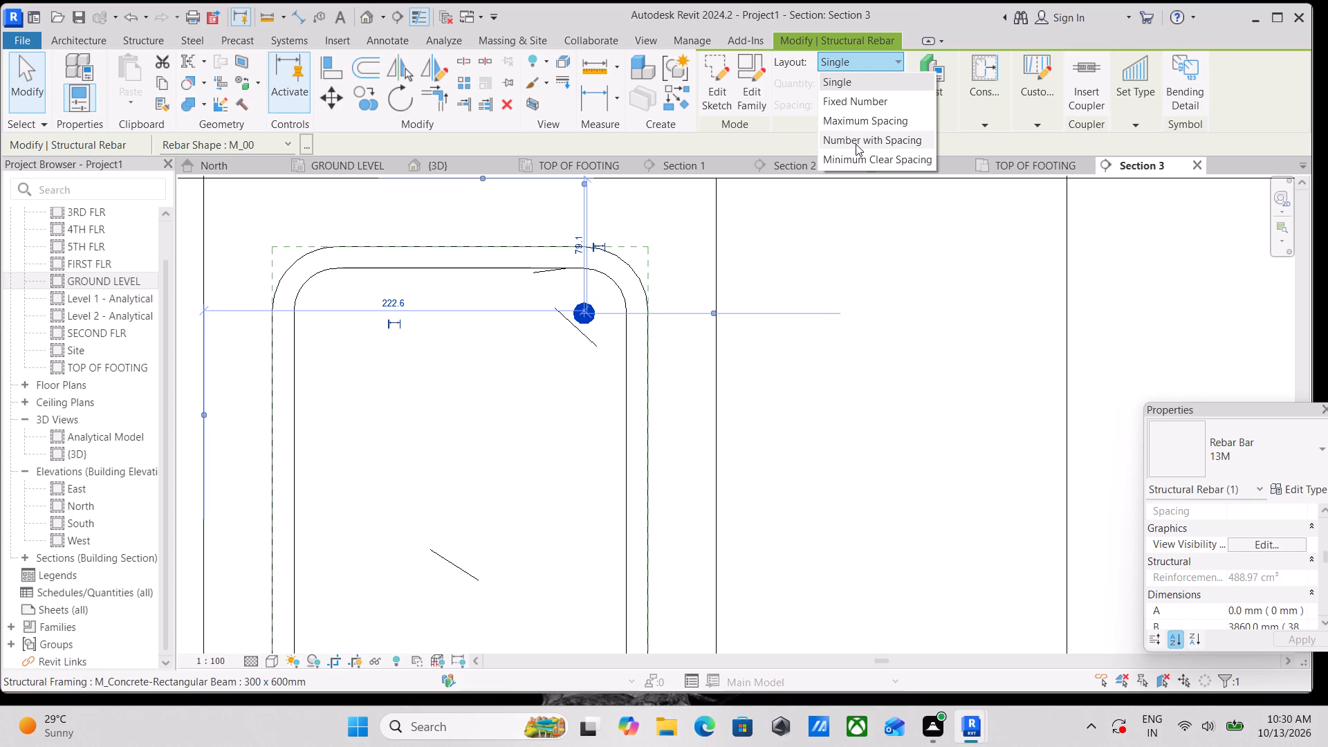
pyautogui.scroll(-2, 864, 129)
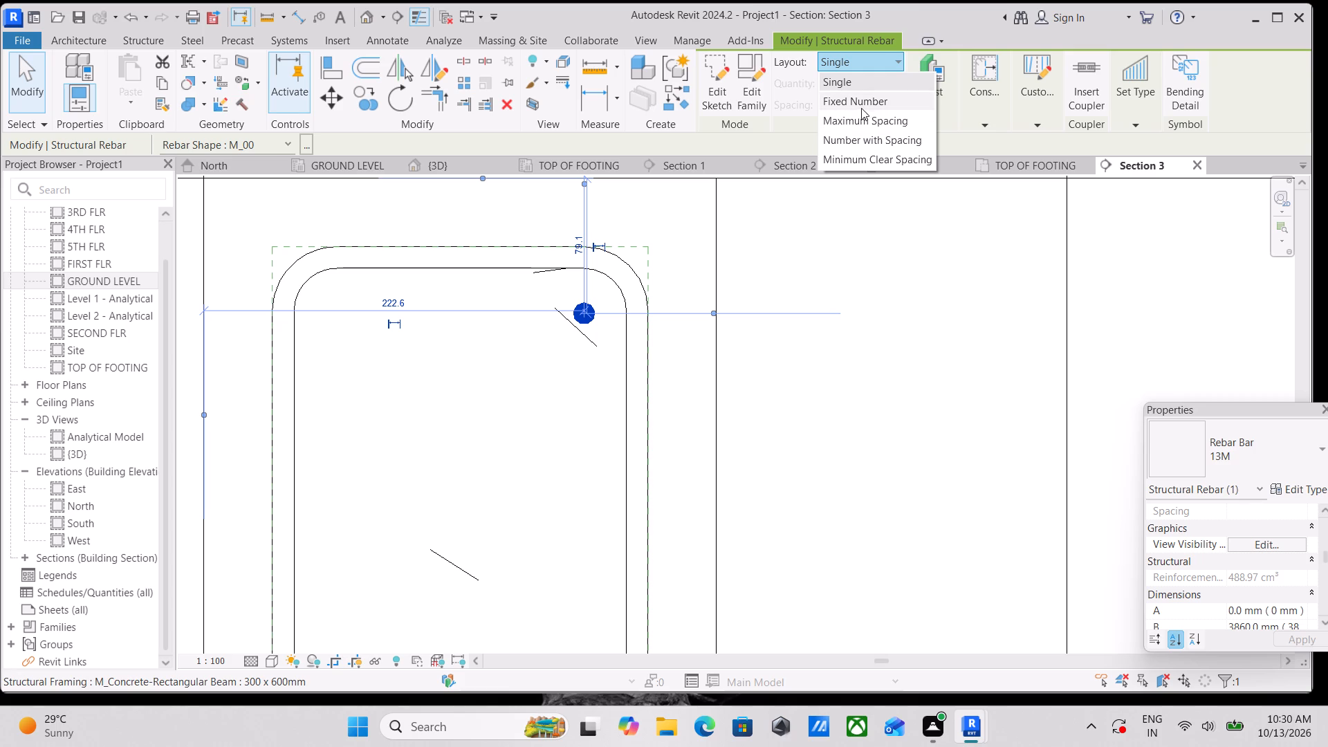
pyautogui.click(861, 106)
pyautogui.scroll(-4, 802, 107)
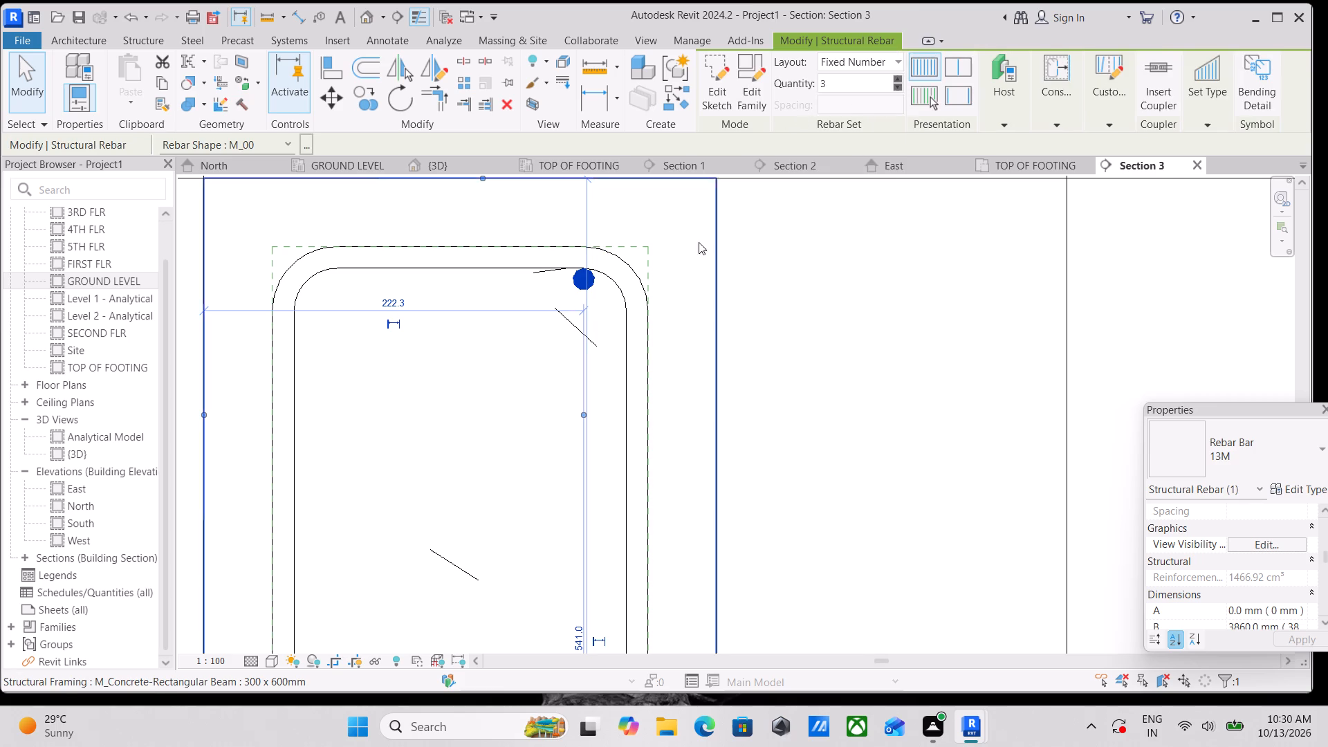
pyautogui.scroll(-6, 692, 246)
pyautogui.moveTo(737, 231); pyautogui.dragTo(761, 181, button='middle')
pyautogui.scroll(1, 736, 219)
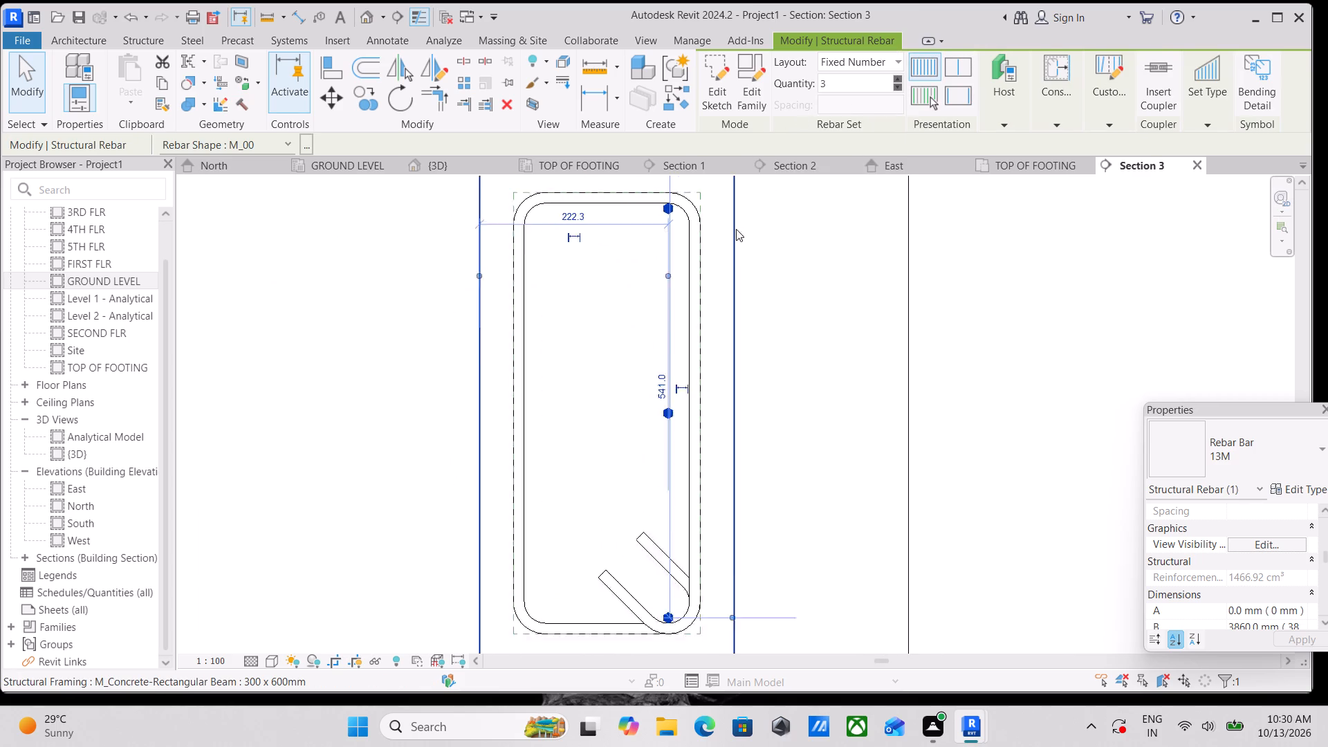
pyautogui.scroll(3, 736, 229)
pyautogui.scroll(-2, 714, 228)
pyautogui.moveTo(714, 228); pyautogui.dragTo(640, 318, button='middle')
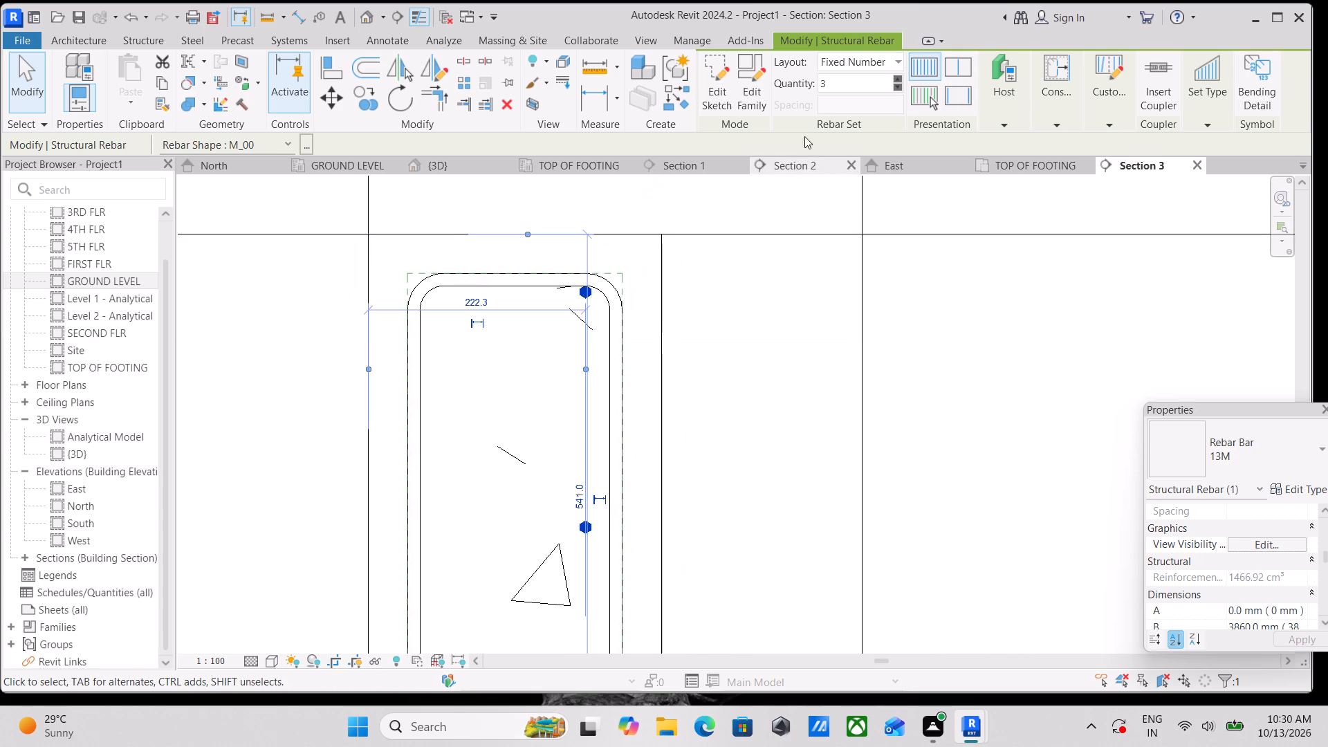
pyautogui.moveTo(833, 88); pyautogui.dragTo(794, 98)
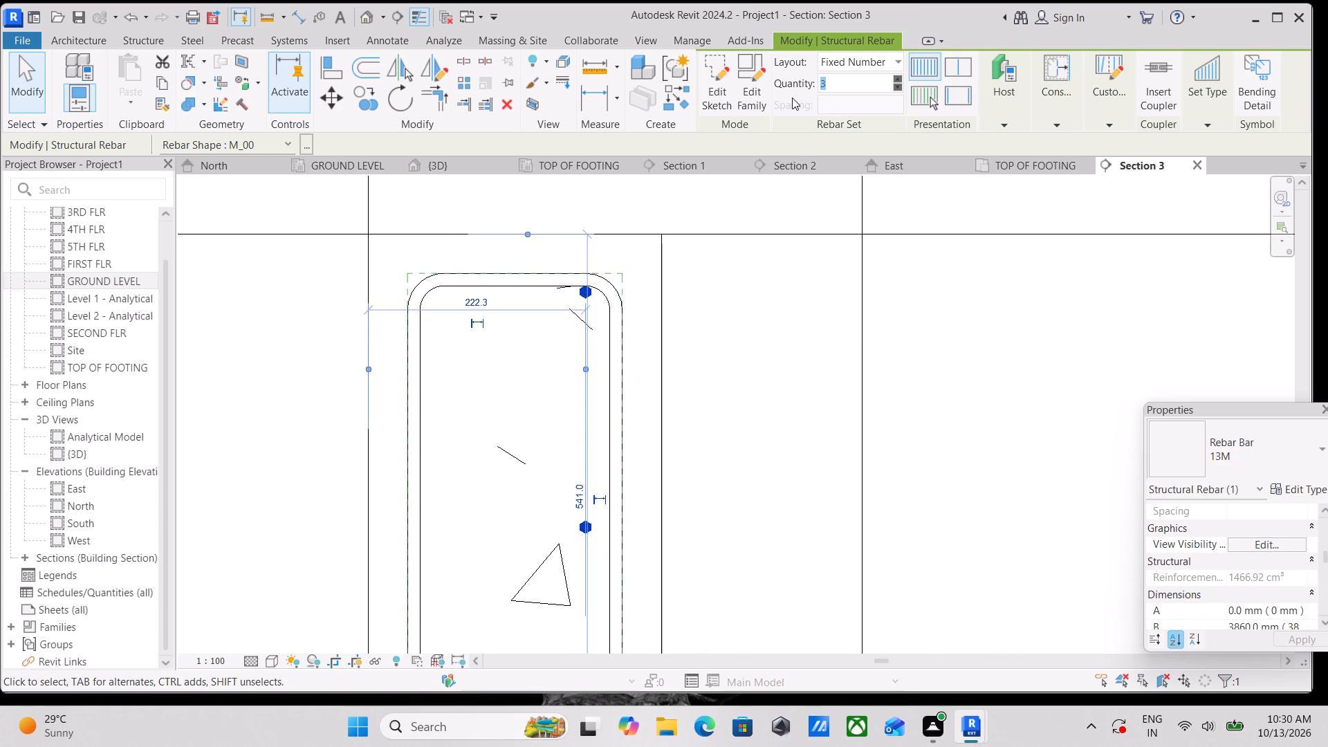
pyautogui.press('4')
pyautogui.press('Return')
# Pull both ends of the bar set inward from the stirrup bends, with the lowest bar about 71 mm above the beam's underside.
pyautogui.scroll(-2, 811, 167)
pyautogui.moveTo(795, 246); pyautogui.dragTo(809, 116, button='middle')
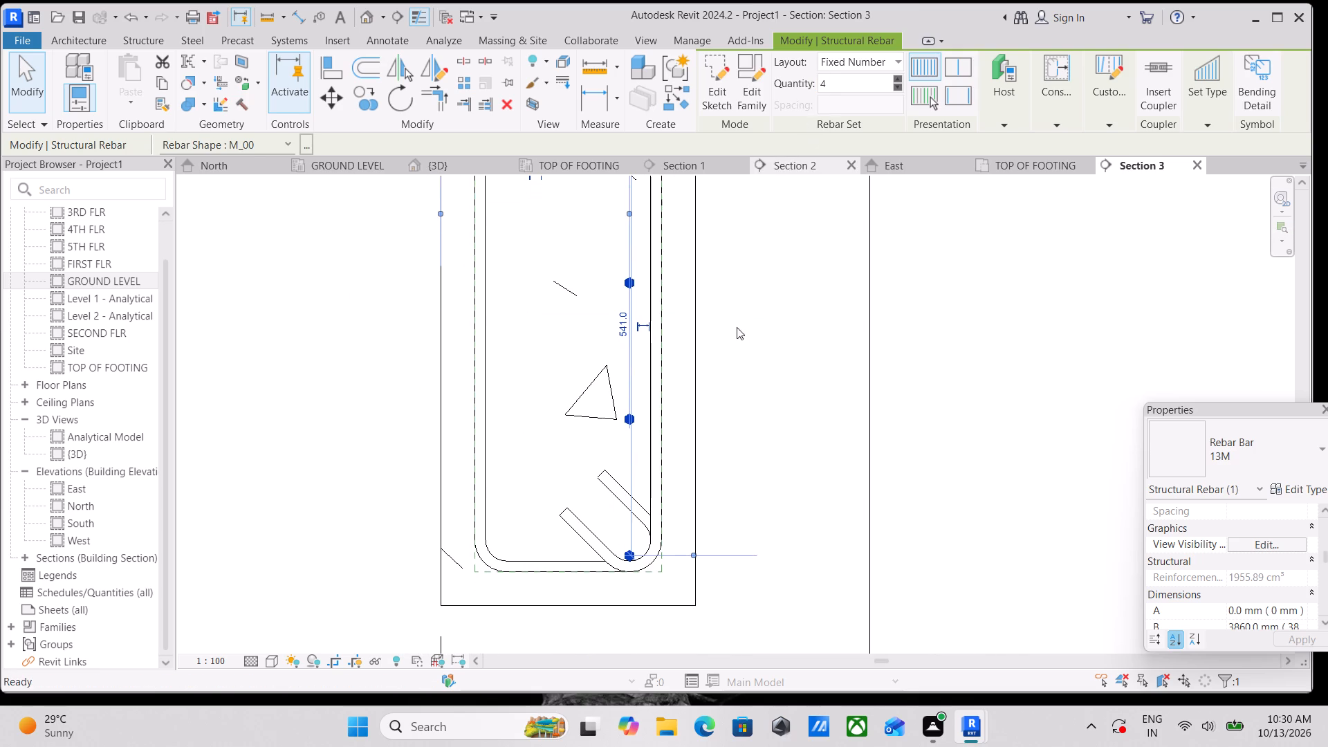
pyautogui.scroll(3, 630, 544)
pyautogui.press('Escape')
pyautogui.scroll(2, 623, 564)
pyautogui.click(636, 553)
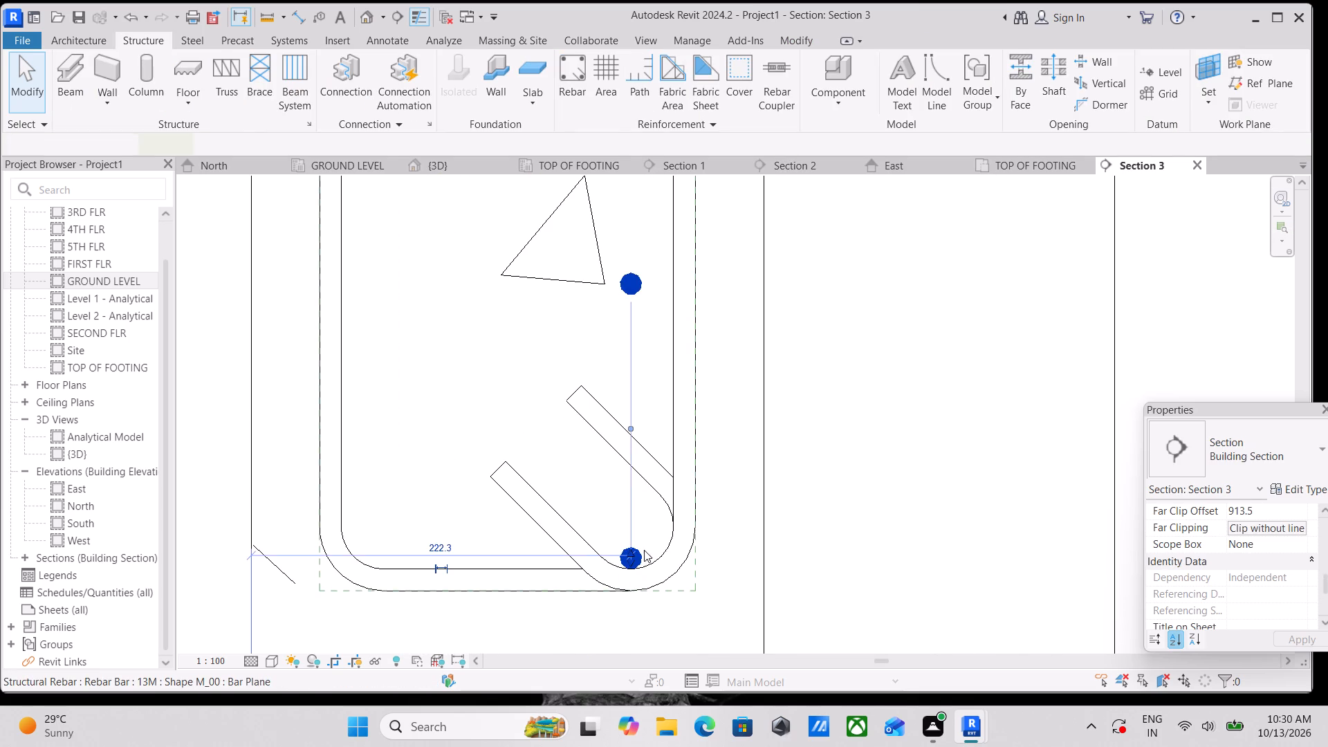
pyautogui.scroll(-2, 646, 510)
pyautogui.moveTo(634, 541); pyautogui.dragTo(634, 540)
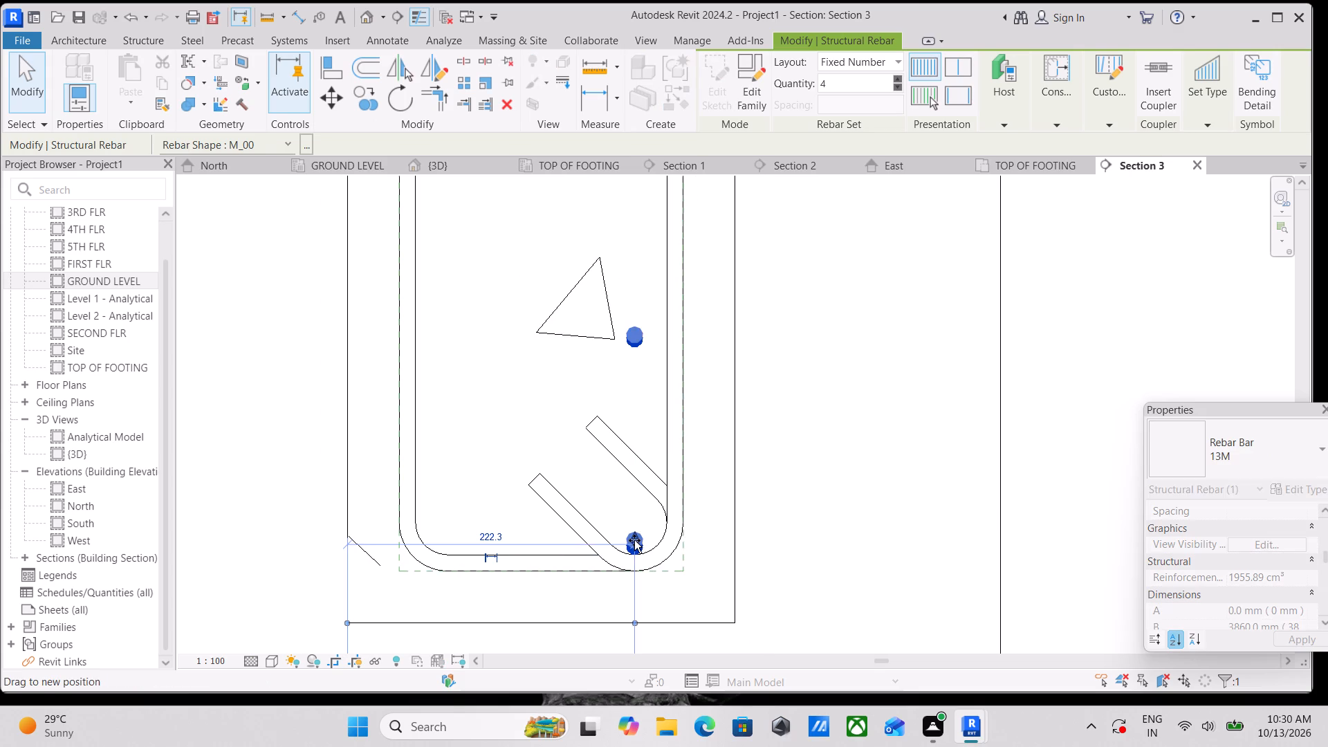
pyautogui.moveTo(634, 540); pyautogui.dragTo(641, 531)
pyautogui.scroll(-2, 650, 430)
pyautogui.moveTo(649, 429); pyautogui.dragTo(612, 593, button='middle')
pyautogui.scroll(-1, 612, 593)
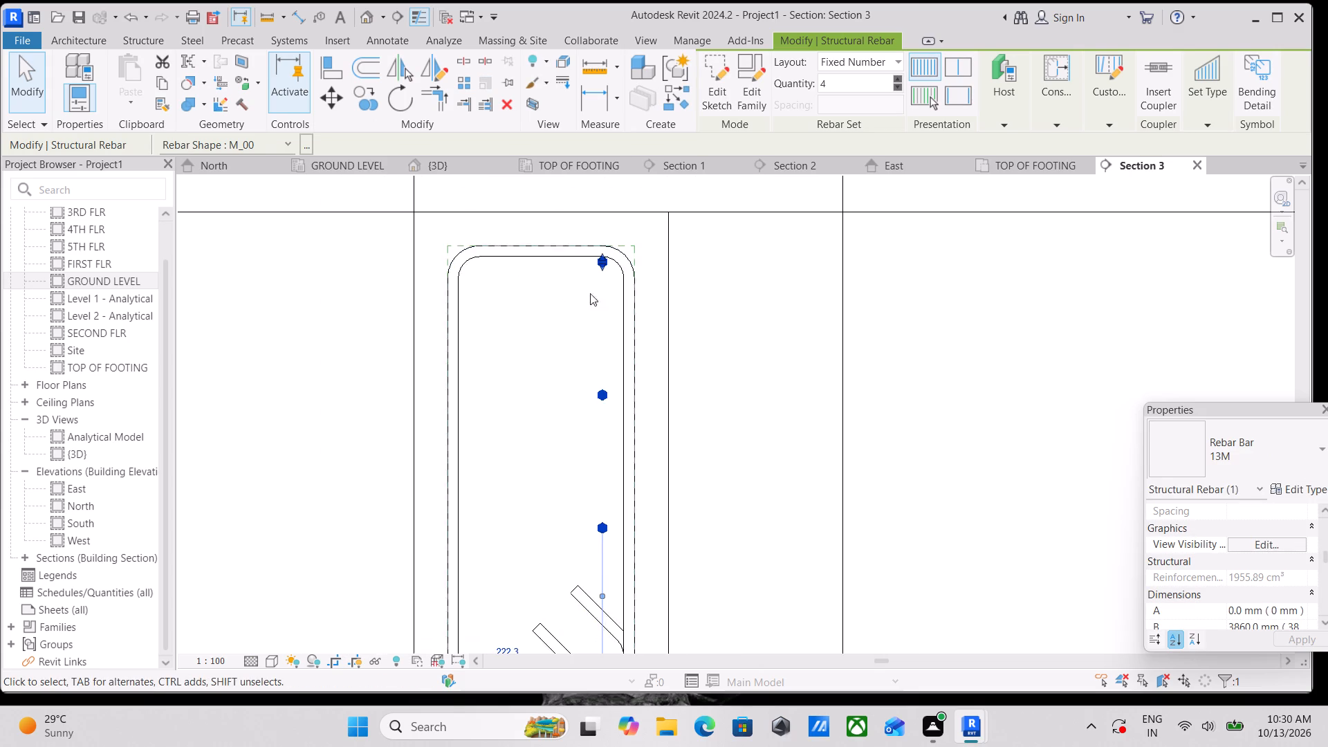
pyautogui.scroll(3, 586, 246)
pyautogui.moveTo(612, 269); pyautogui.dragTo(612, 285)
pyautogui.scroll(-2, 630, 285)
pyautogui.moveTo(631, 288); pyautogui.dragTo(638, 196, button='middle')
pyautogui.moveTo(714, 378); pyautogui.dragTo(699, 300, button='middle')
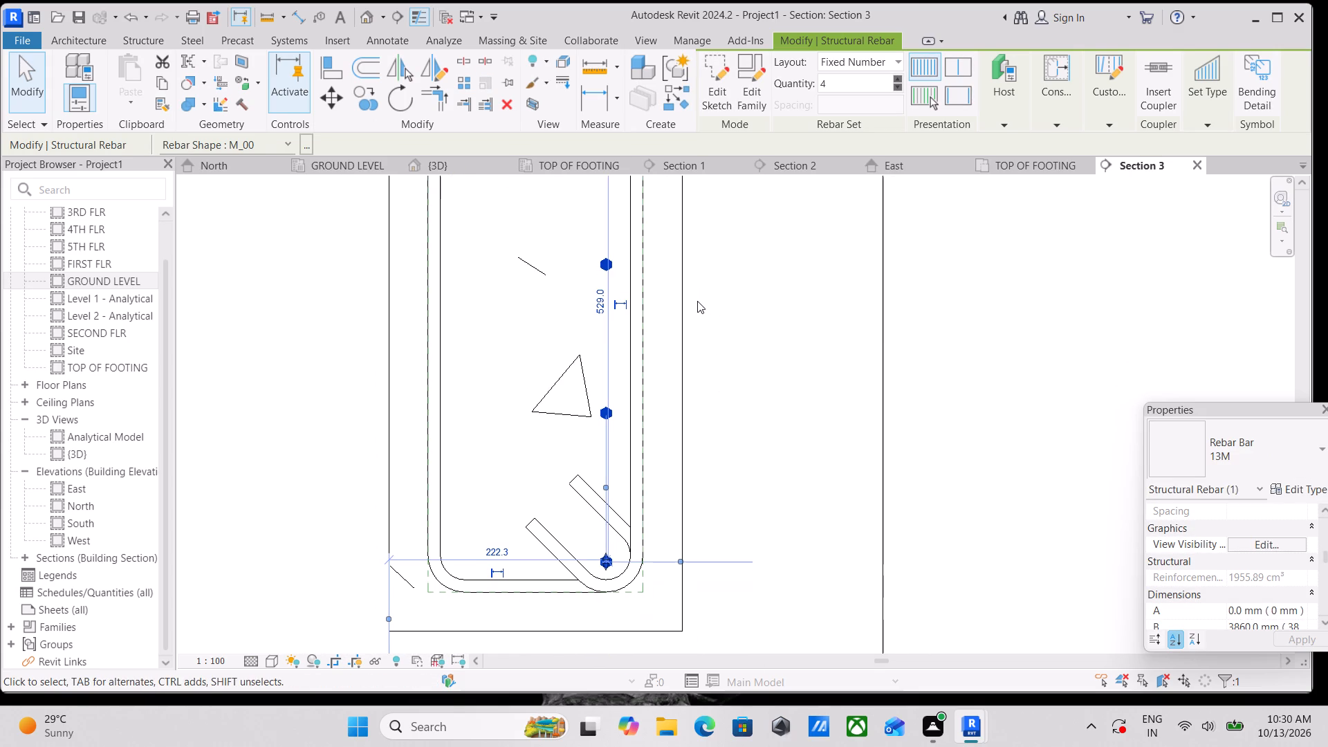
# Nudge the four-bar set about 10 mm closer to the adjacent vertical leg of the stirrup.
pyautogui.press('Right')
pyautogui.press('Right')
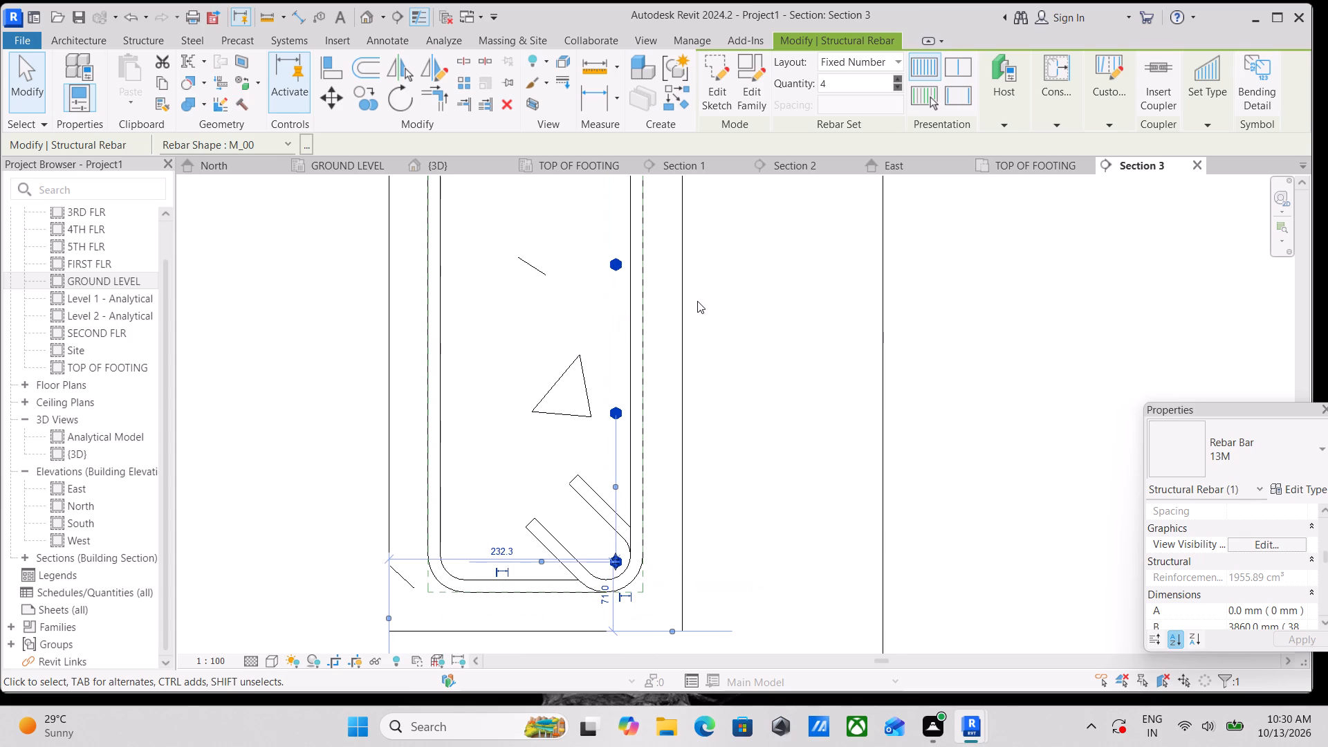
pyautogui.scroll(-2, 697, 301)
pyautogui.moveTo(708, 314); pyautogui.dragTo(734, 382, button='middle')
pyautogui.press('Escape')
pyautogui.scroll(2, 672, 328)
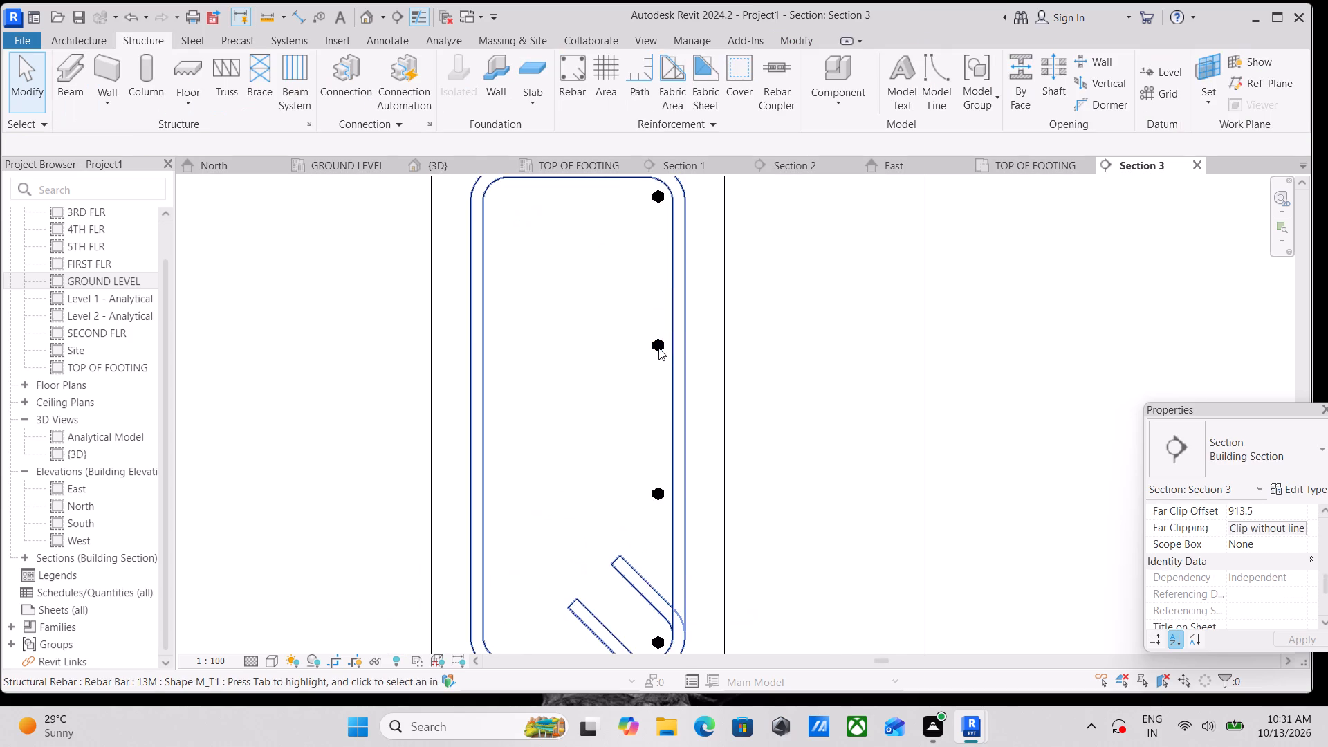
# Mirror a copy of the four-bar M_00 set about the beam's vertical centreline to the opposite stirrup leg.
pyautogui.click(662, 350)
pyautogui.scroll(-4, 672, 336)
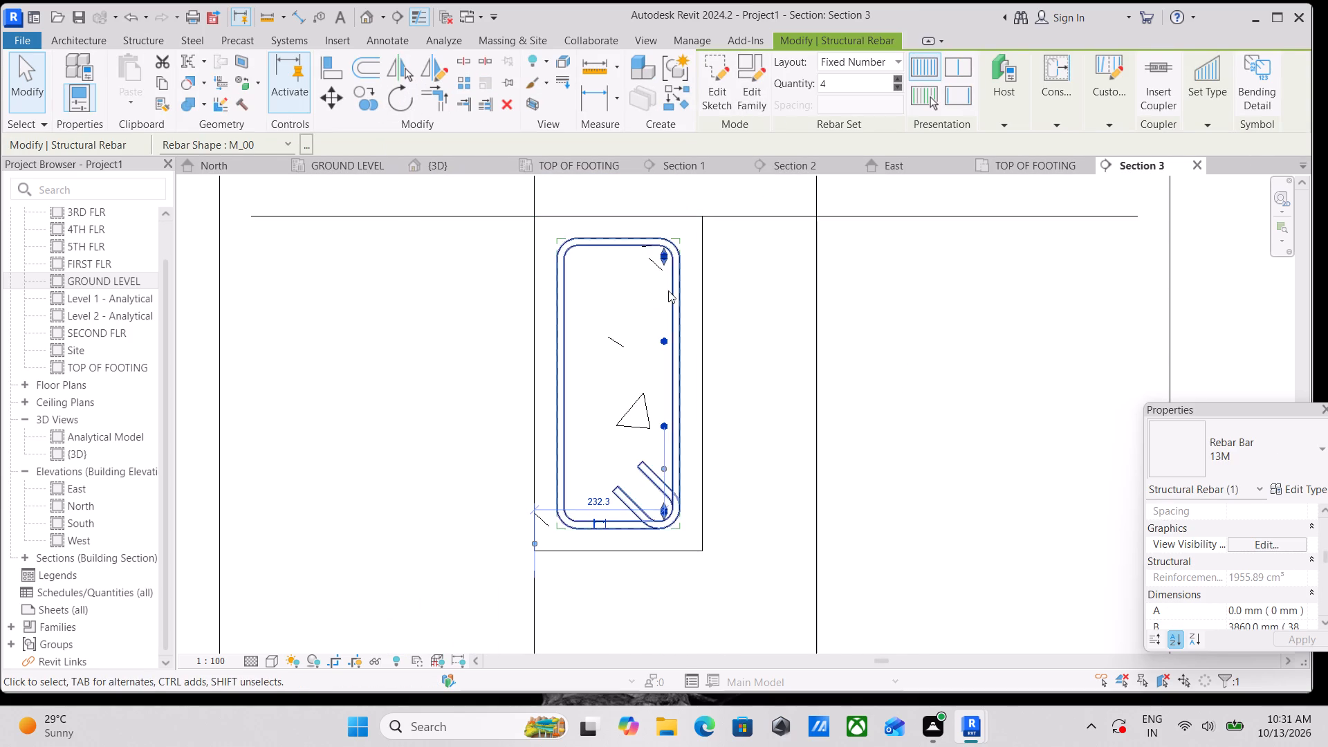
pyautogui.scroll(2, 668, 290)
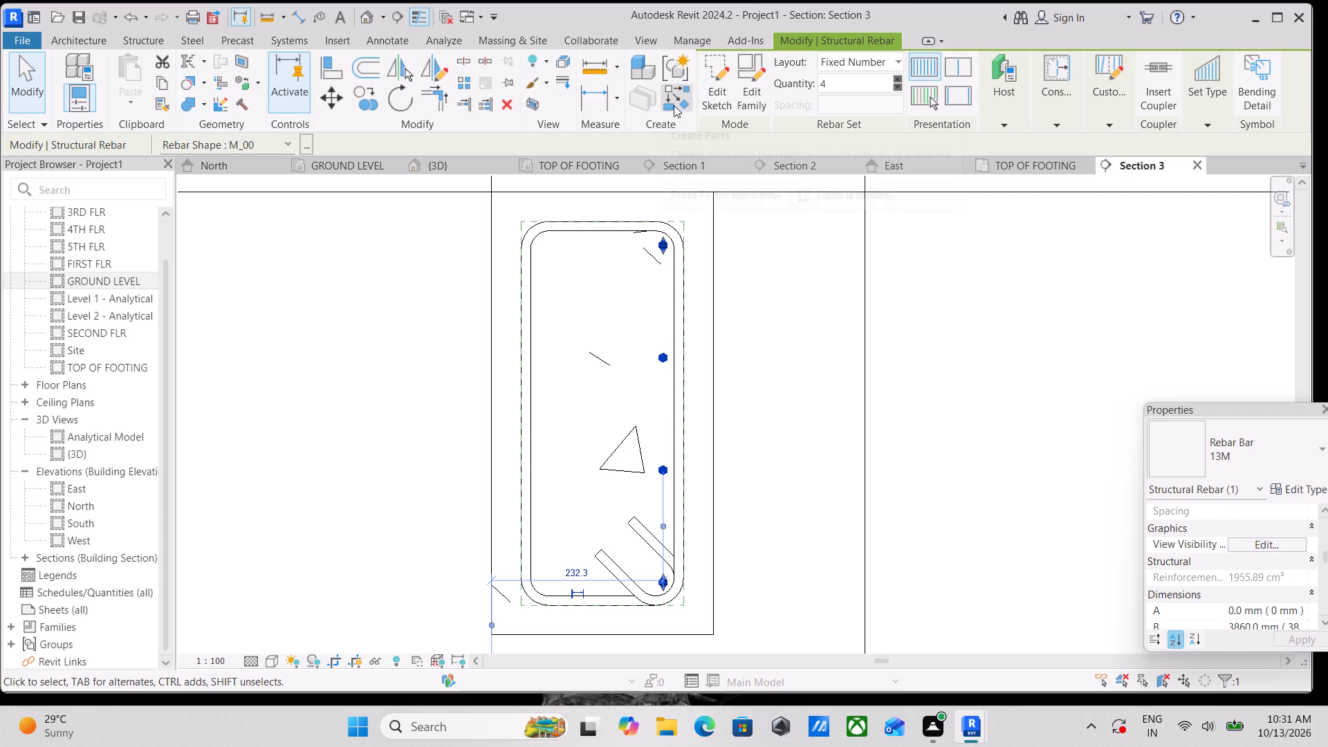
pyautogui.click(439, 75)
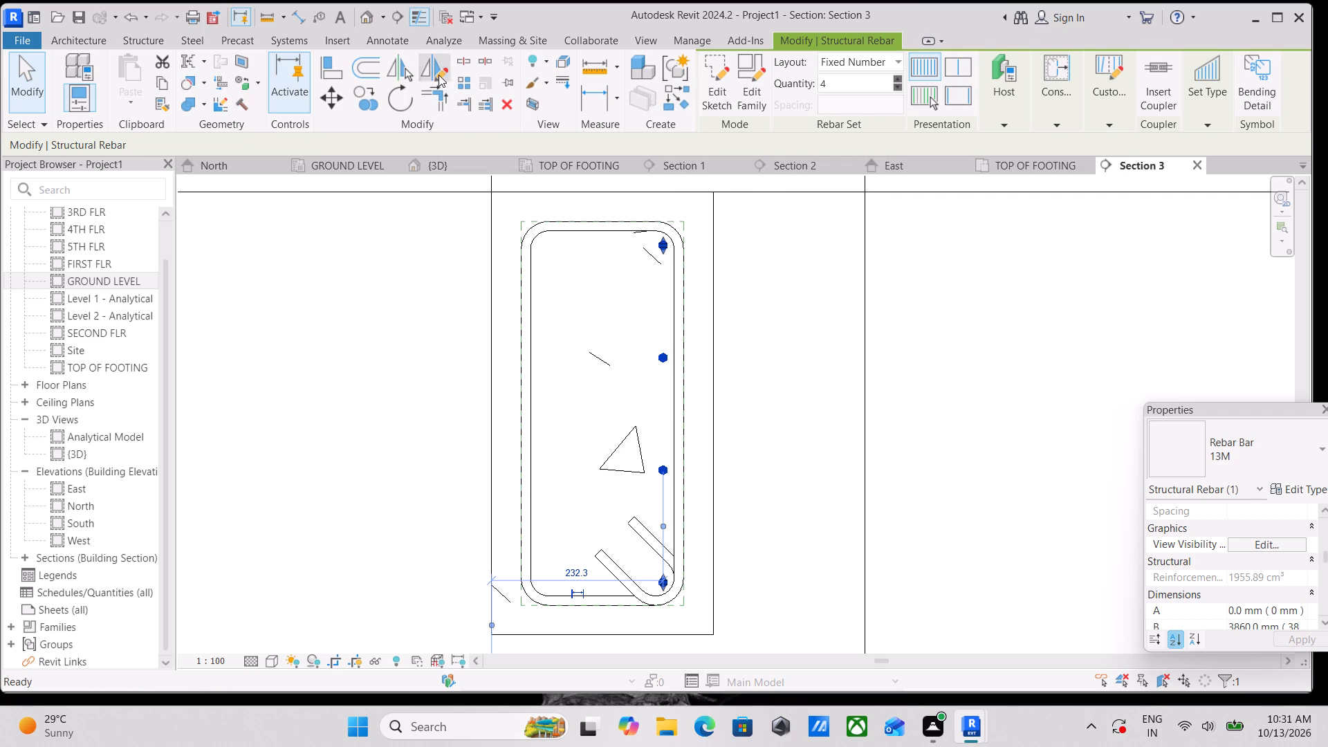
pyautogui.click(600, 232)
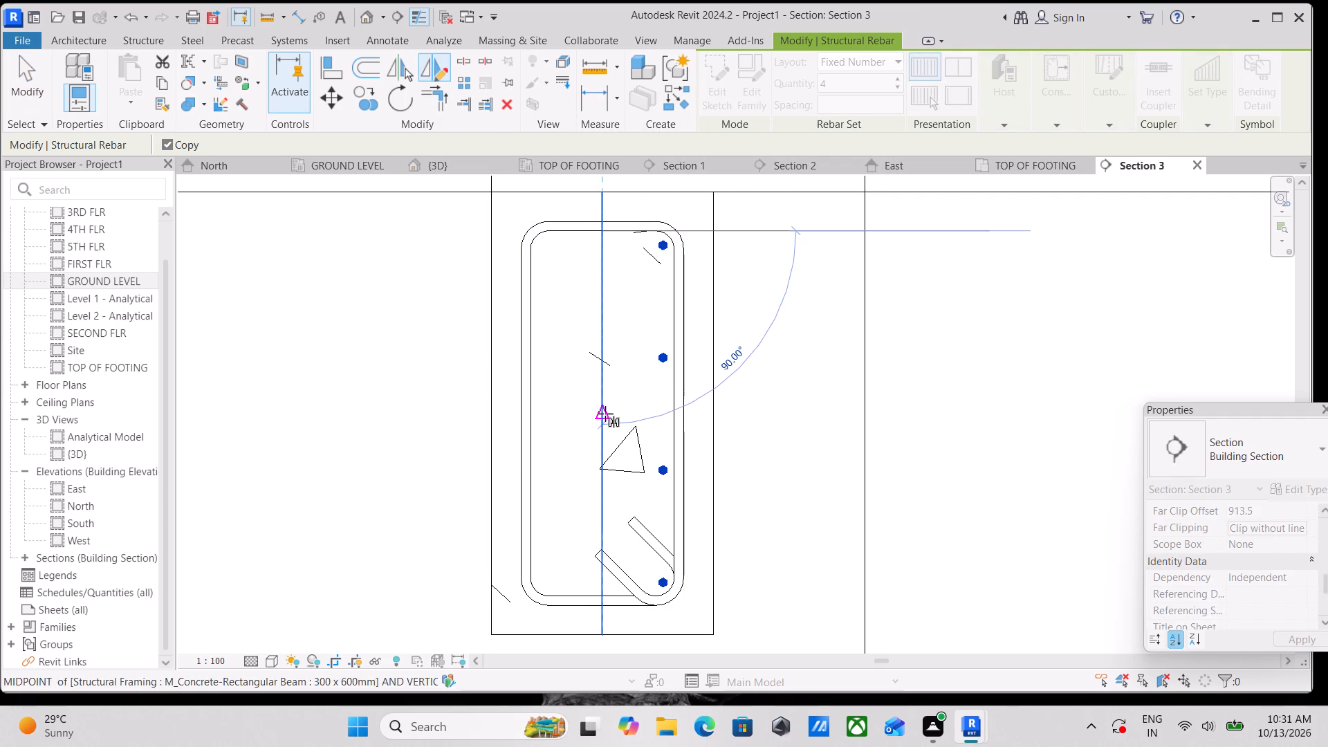
pyautogui.moveTo(605, 414); pyautogui.dragTo(611, 320, button='middle')
pyautogui.click(616, 327)
pyautogui.scroll(-2, 623, 313)
pyautogui.moveTo(621, 334); pyautogui.dragTo(618, 391, button='middle')
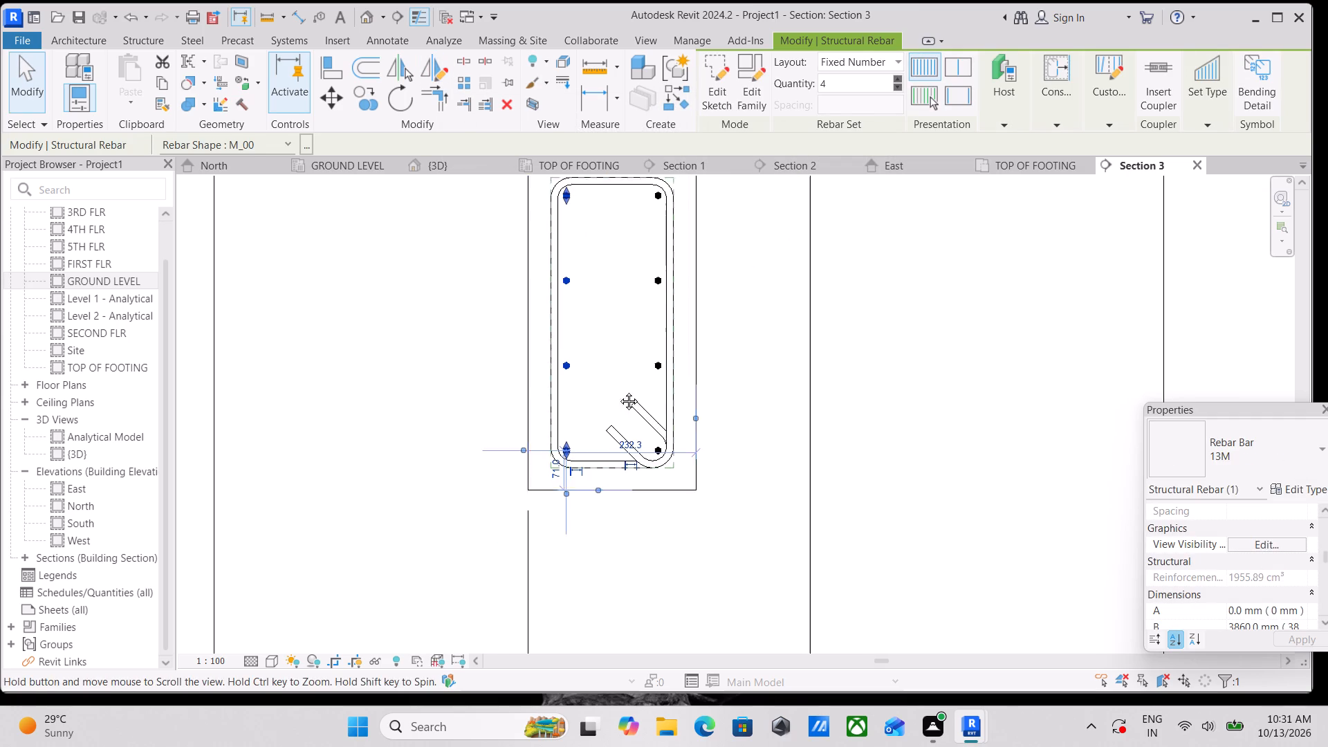
pyautogui.moveTo(618, 391); pyautogui.dragTo(618, 424, button='middle')
pyautogui.scroll(2, 614, 348)
pyautogui.press('Escape')
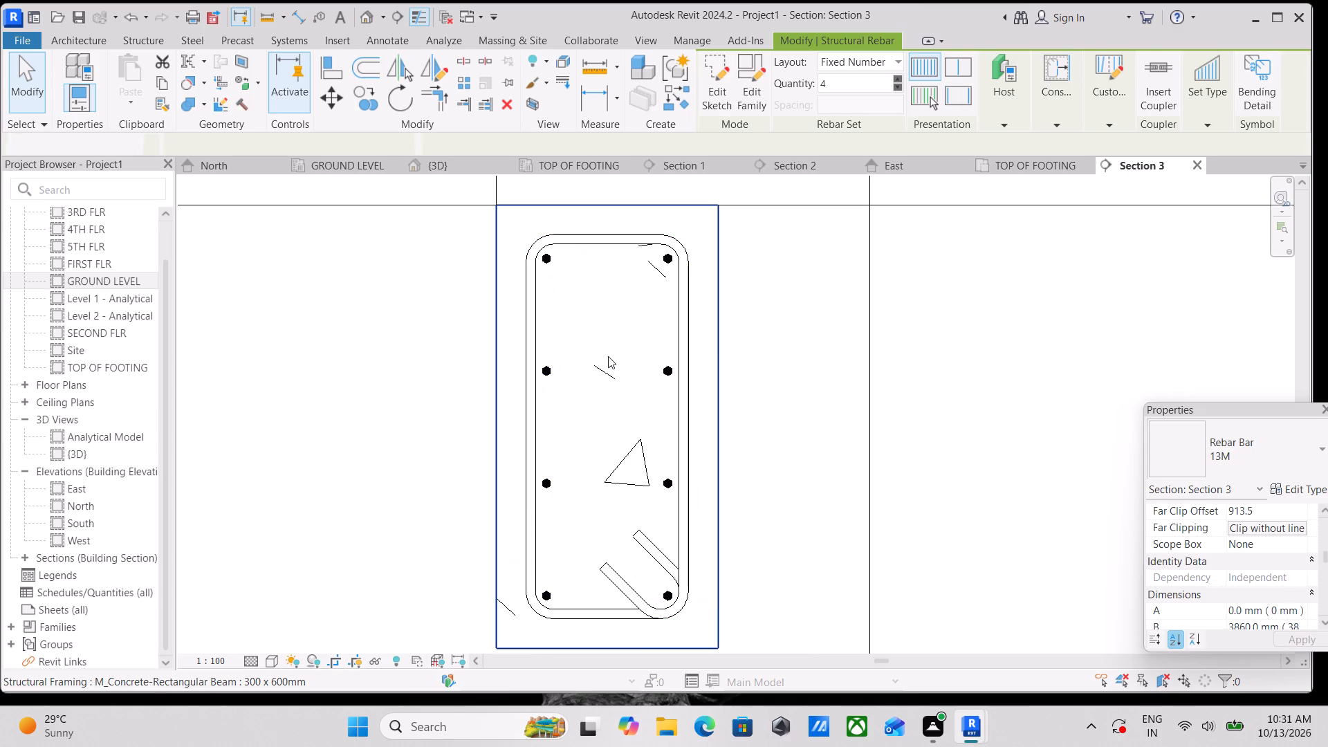
# Check the view visibility states of the mirrored four-bar set.
pyautogui.click(547, 370)
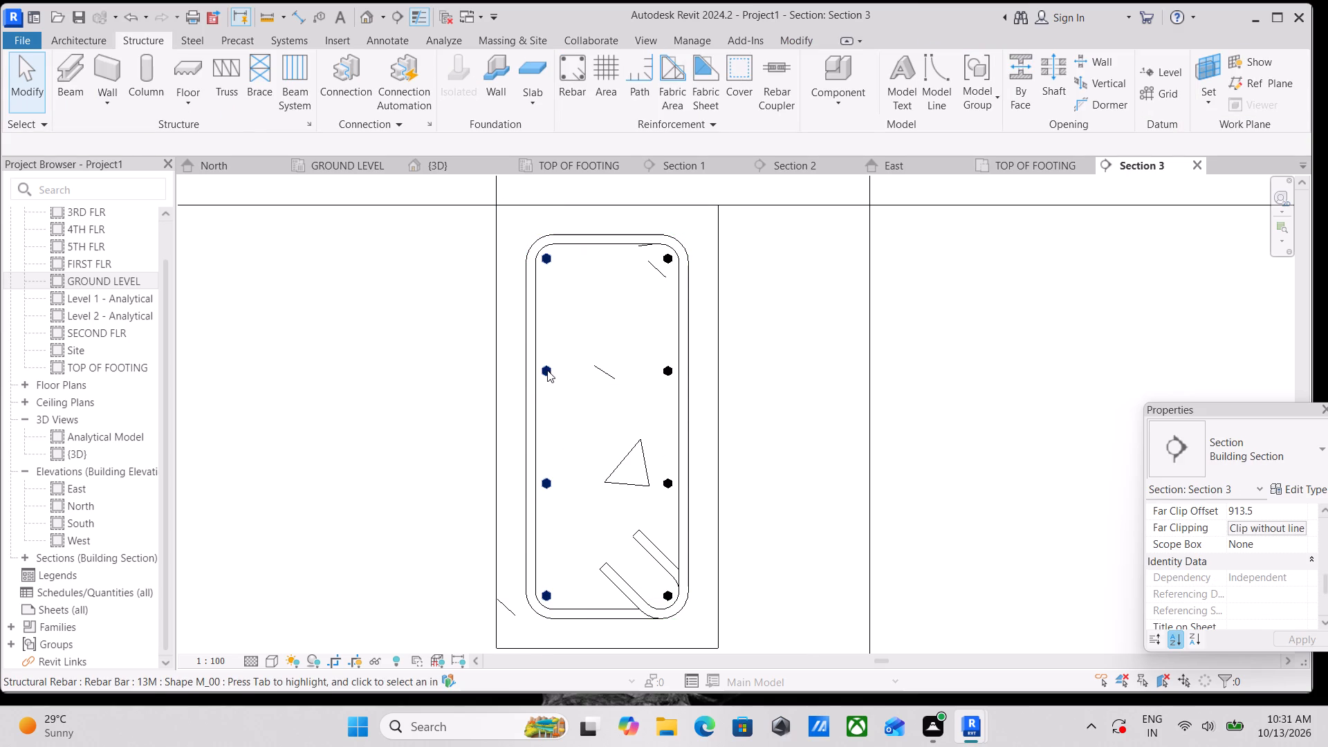
pyautogui.scroll(-4, 569, 332)
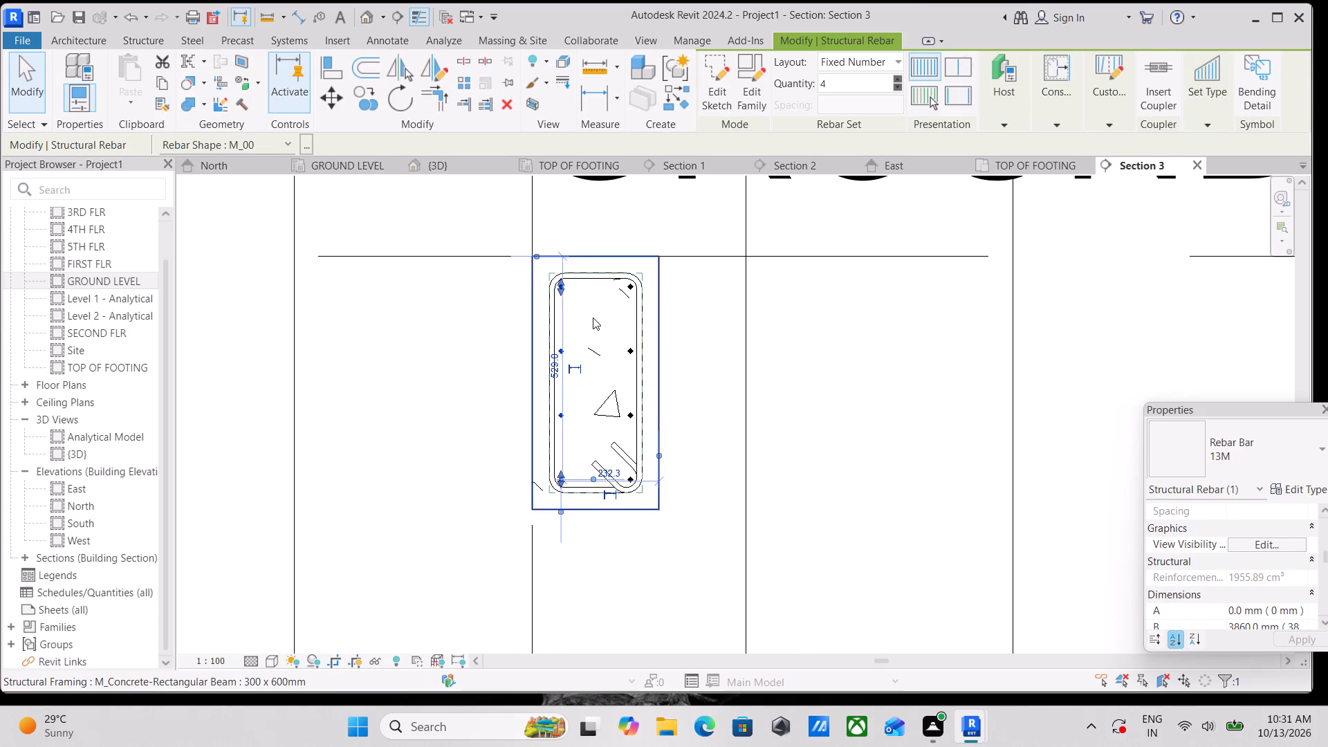
pyautogui.scroll(7, 614, 317)
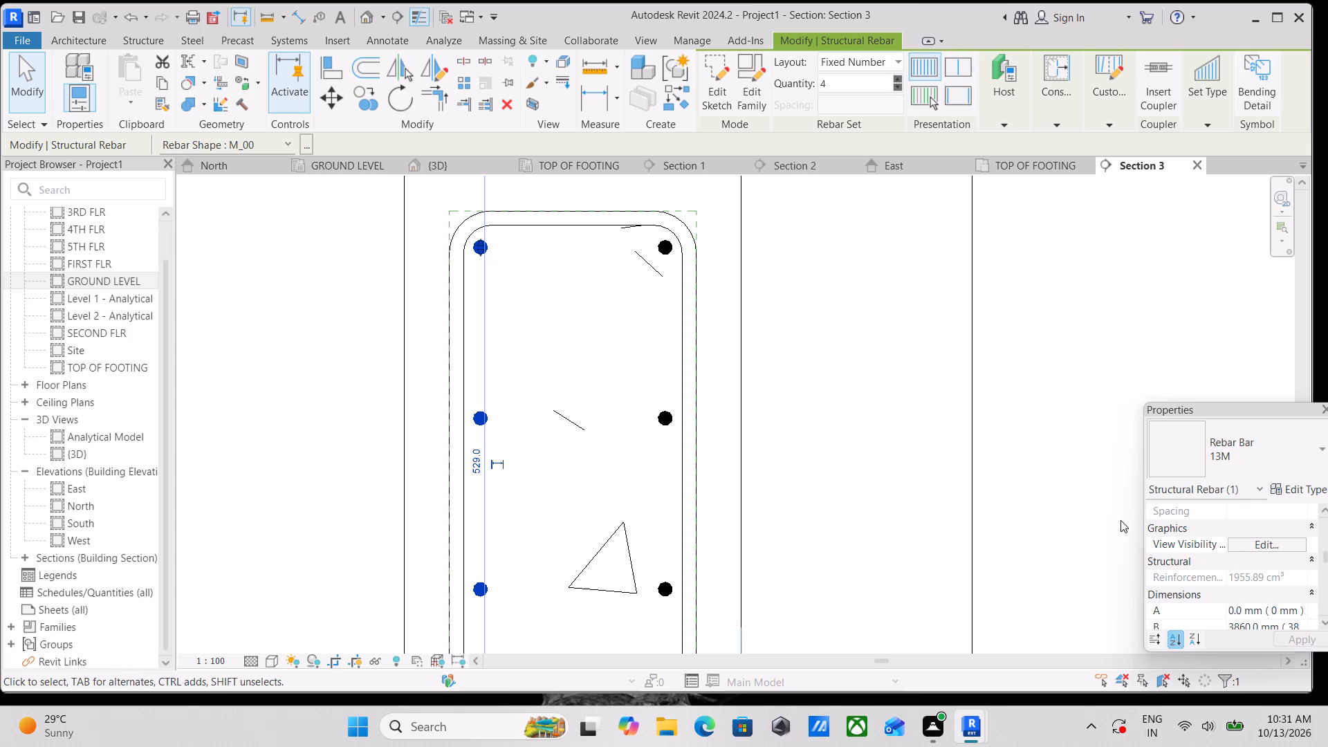
pyautogui.click(1262, 549)
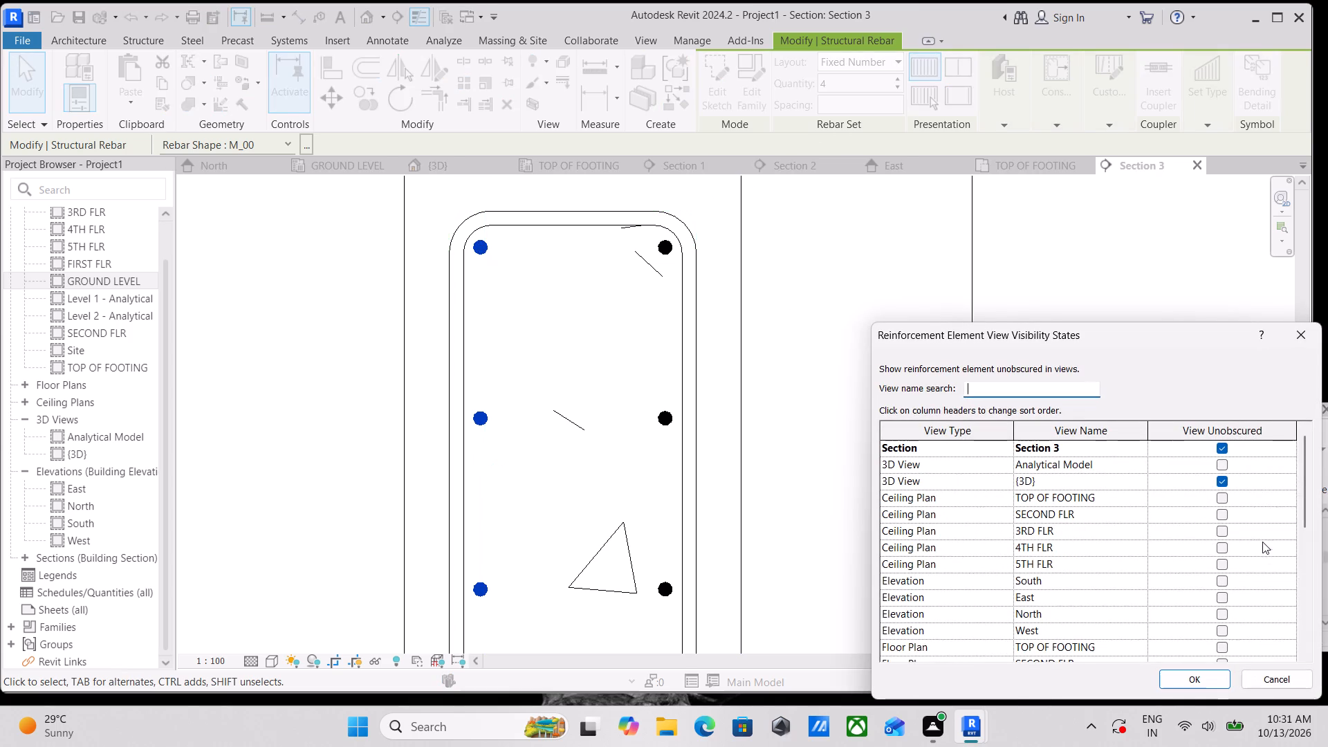
pyautogui.click(1296, 335)
pyautogui.scroll(-3, 791, 385)
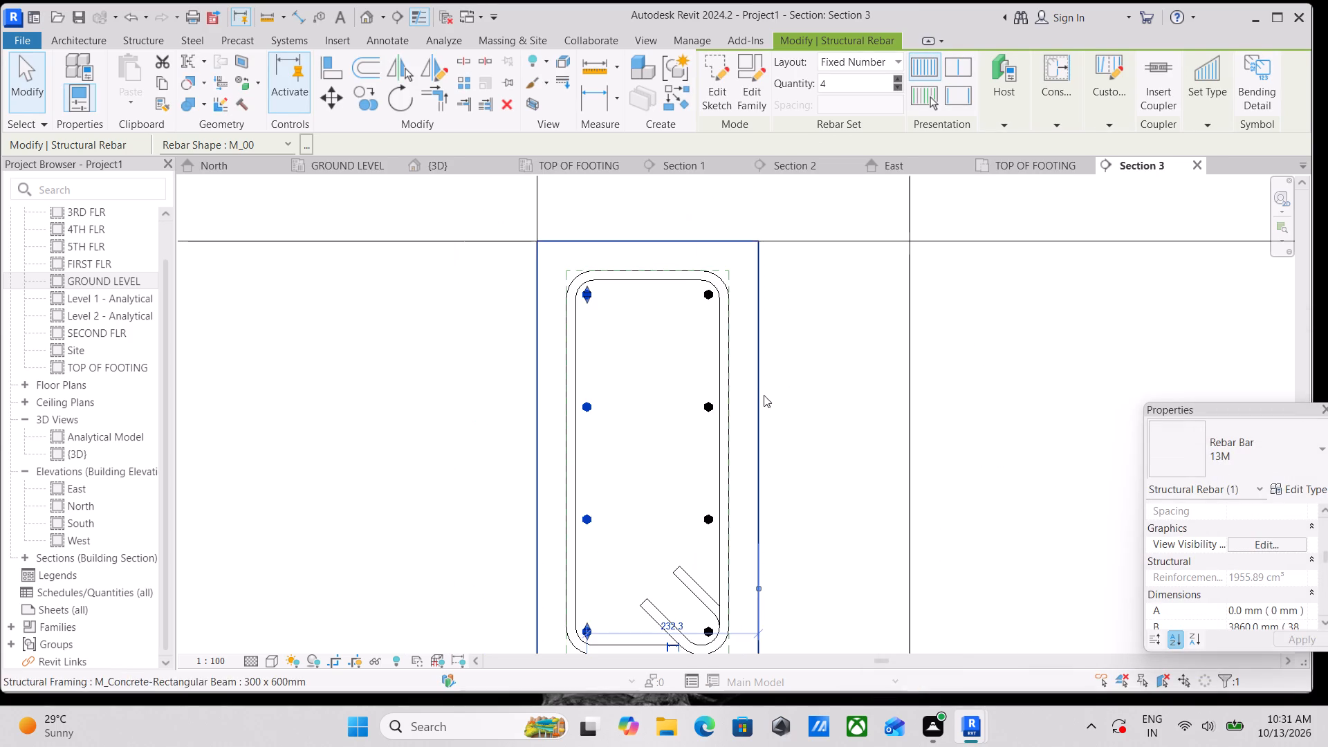
# Change the M_T1 stirrup's rebar set layout to Maximum Spacing with a spacing of 180 mm.
pyautogui.moveTo(764, 395); pyautogui.dragTo(739, 342, button='middle')
pyautogui.click(706, 469)
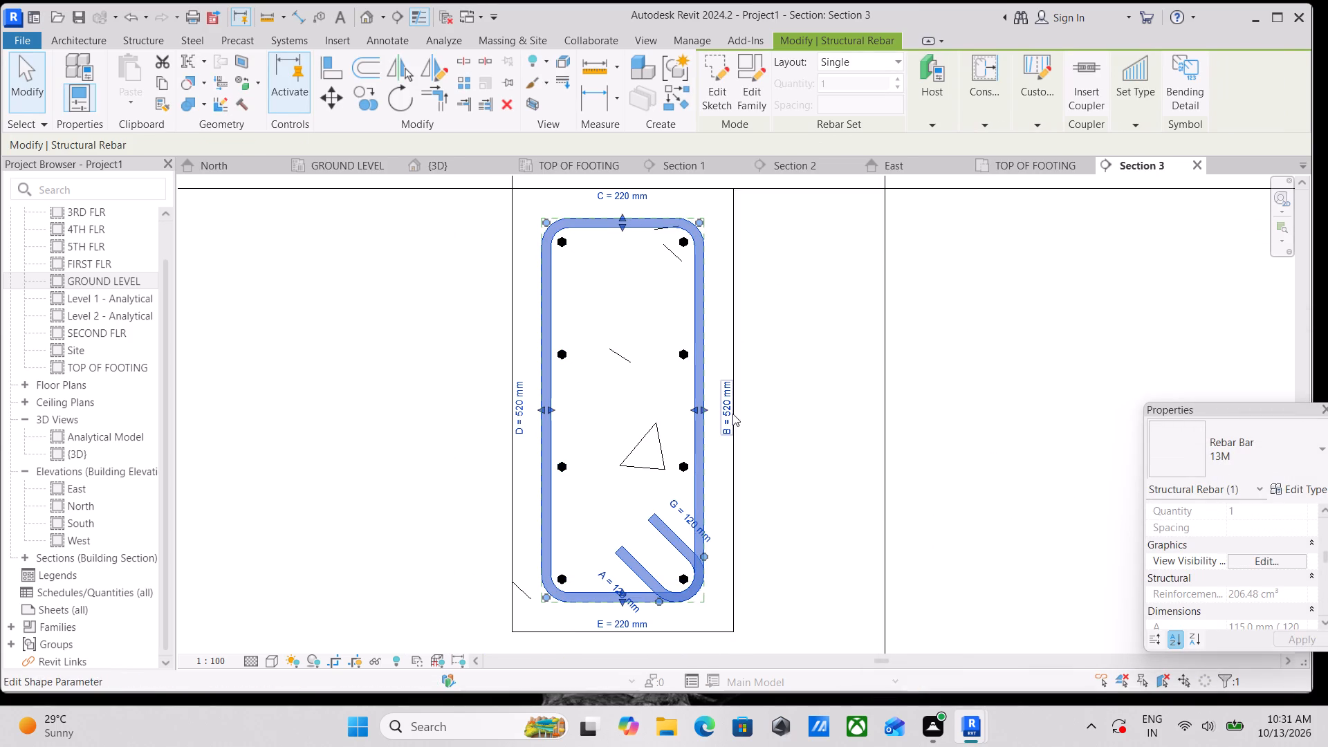
pyautogui.click(868, 62)
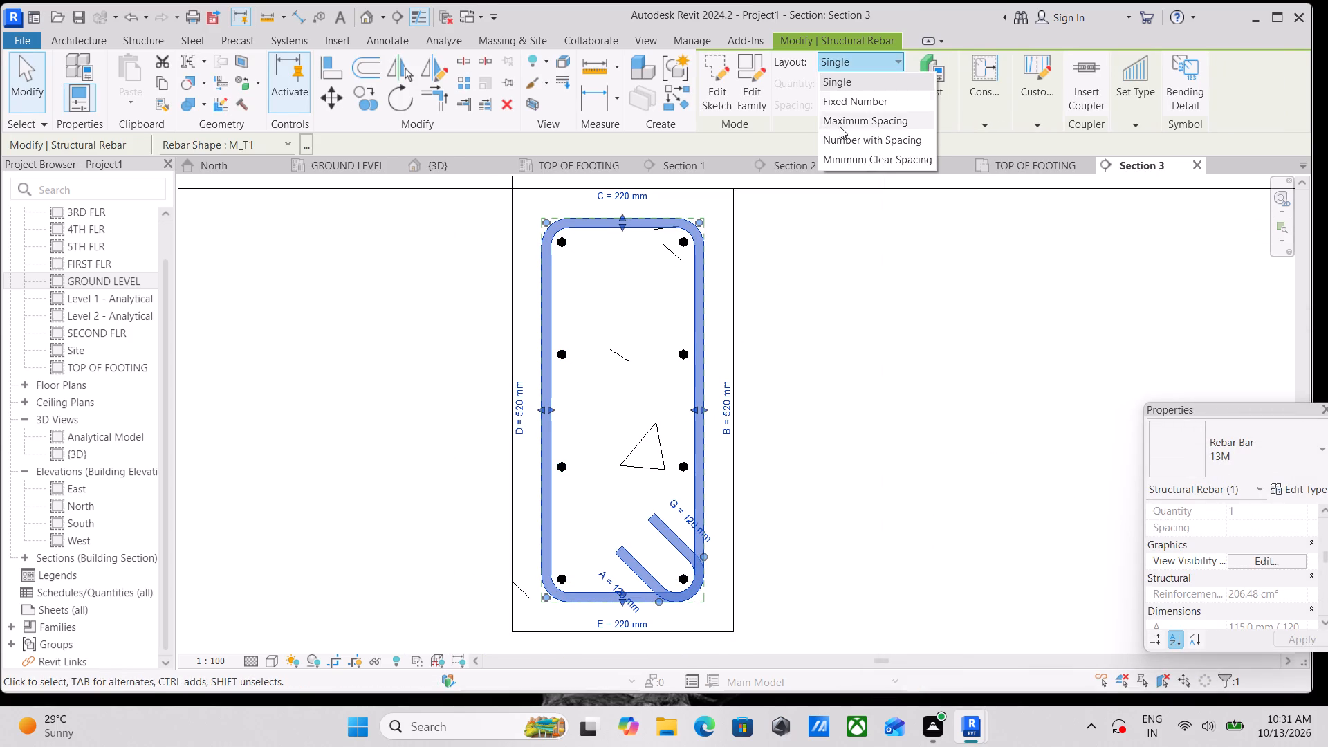
pyautogui.click(868, 126)
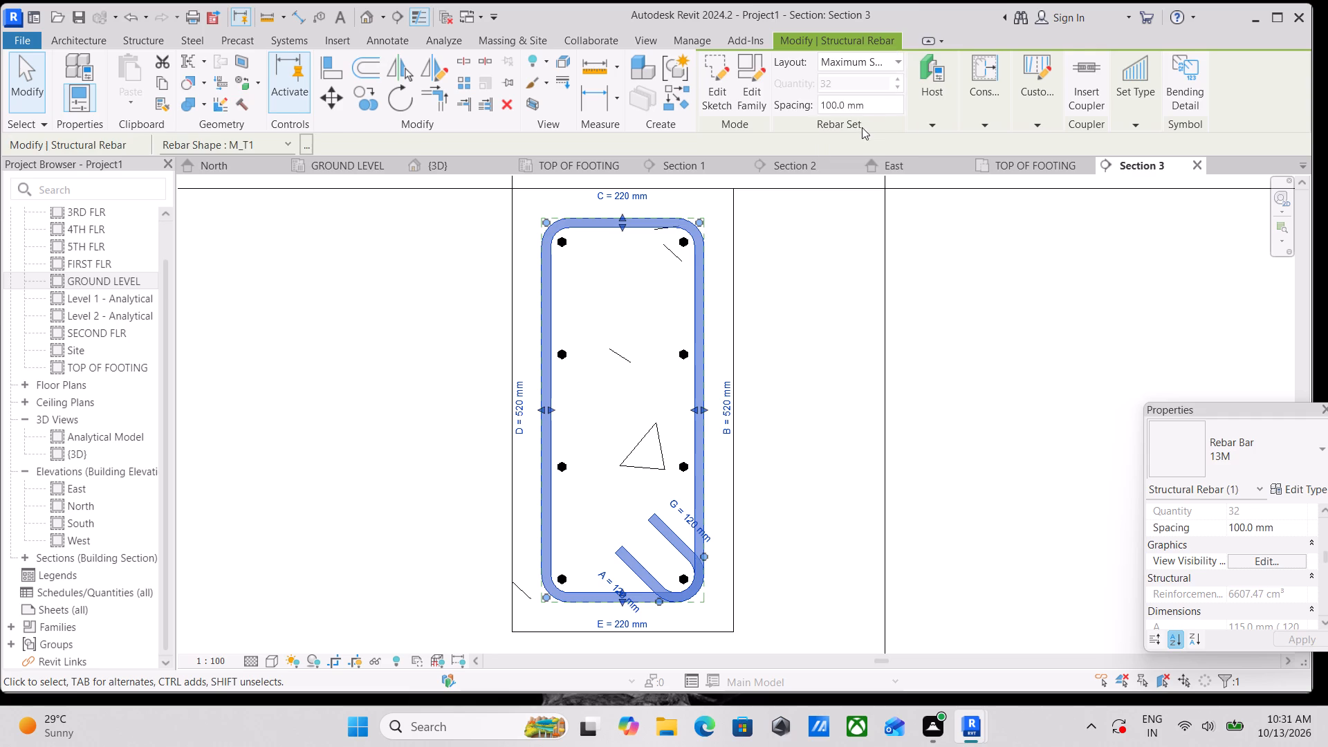
pyautogui.moveTo(894, 104); pyautogui.dragTo(840, 104)
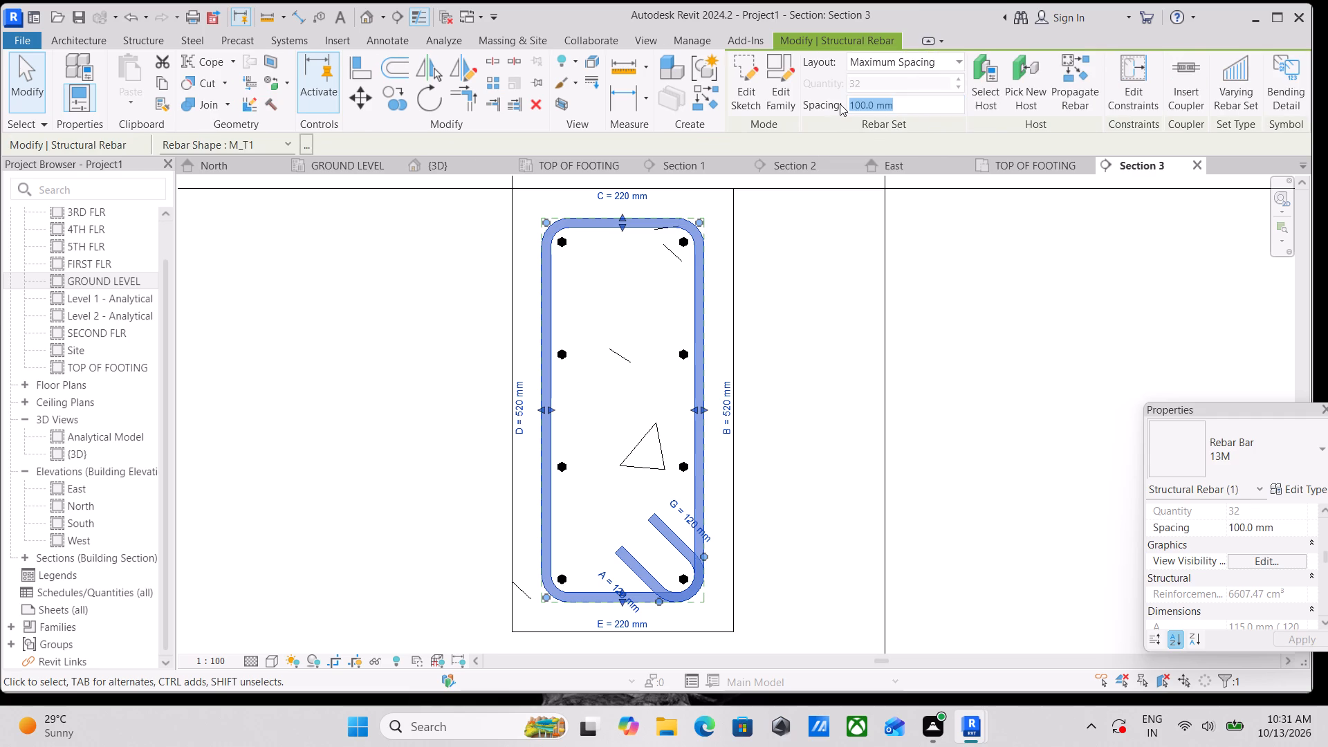
pyautogui.write('180')
pyautogui.write('mm')
pyautogui.press('Return')
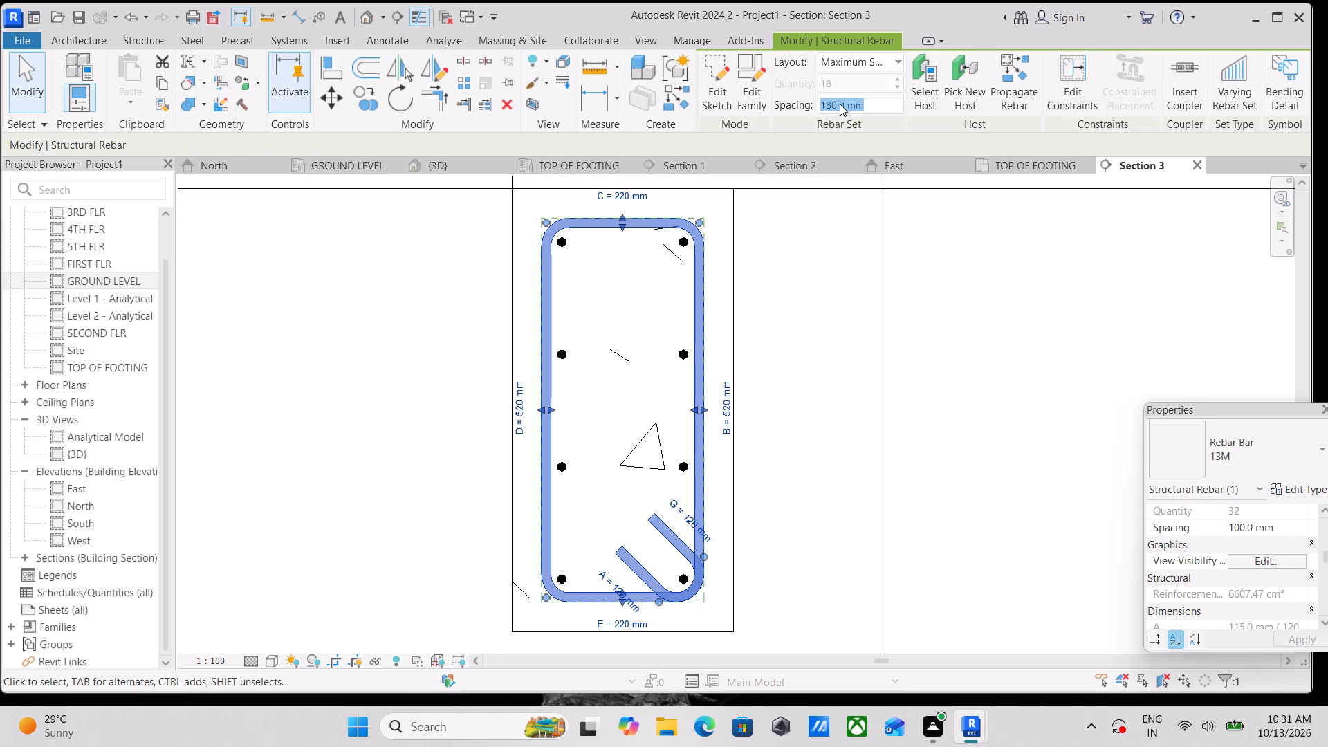
pyautogui.scroll(-1, 607, 340)
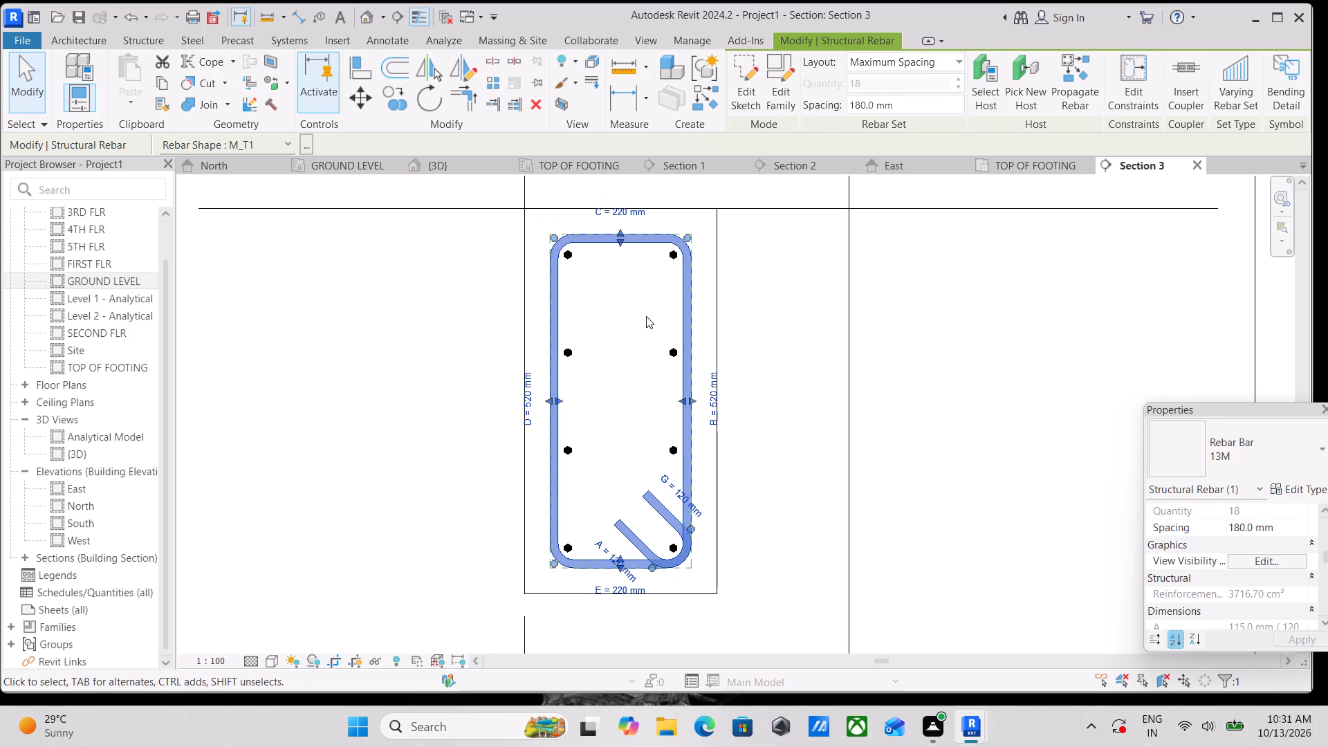
pyautogui.press('Escape')
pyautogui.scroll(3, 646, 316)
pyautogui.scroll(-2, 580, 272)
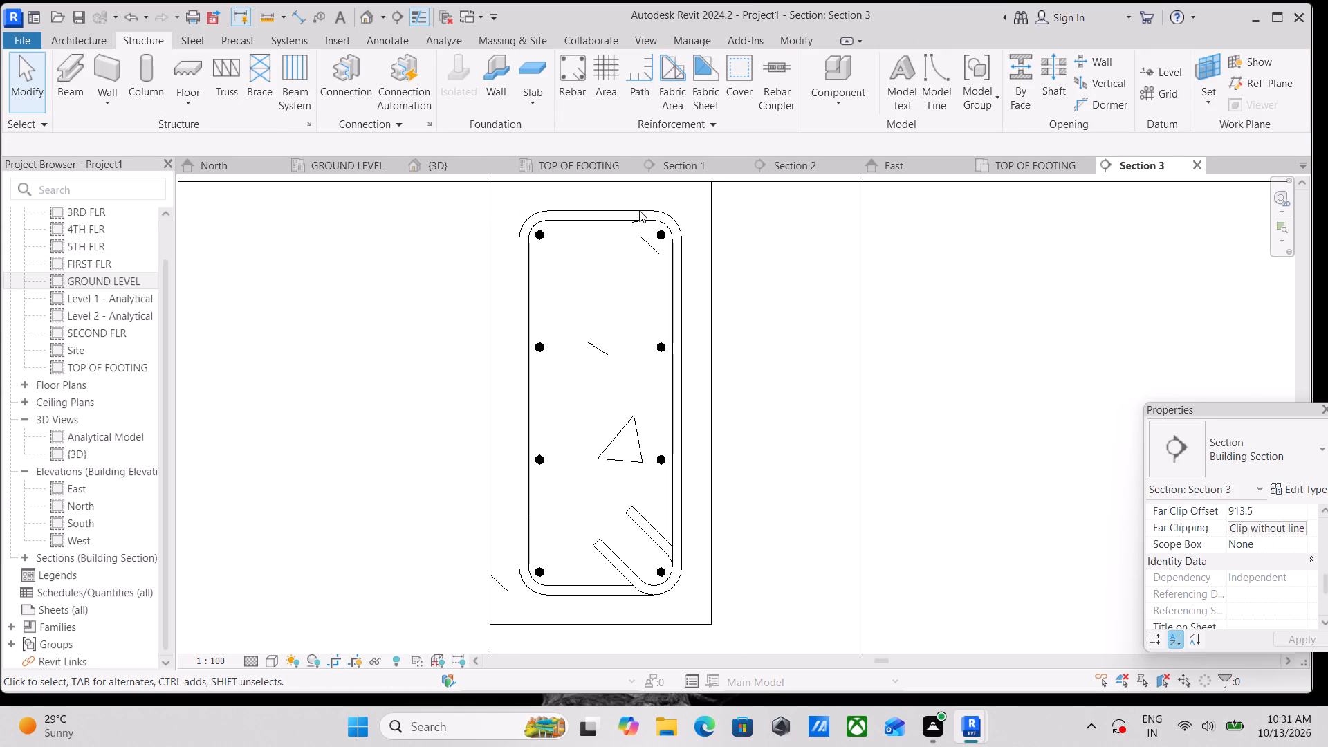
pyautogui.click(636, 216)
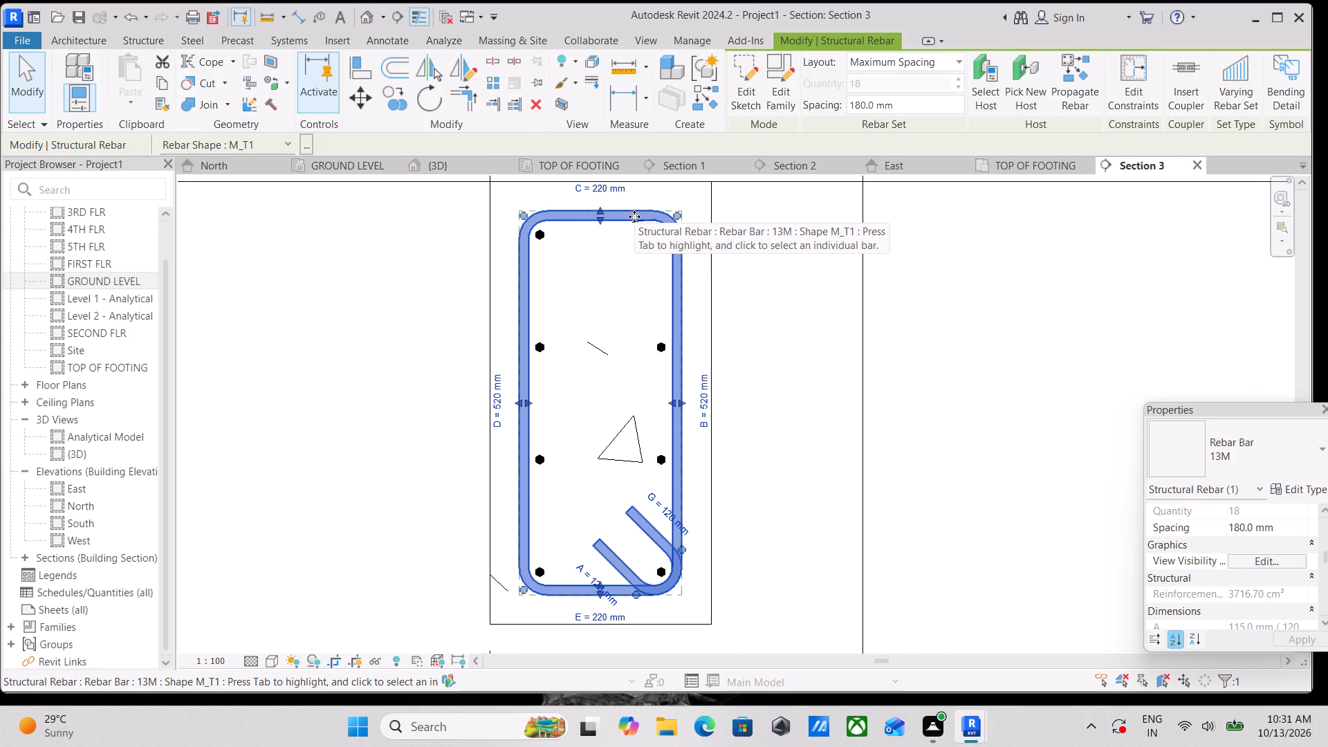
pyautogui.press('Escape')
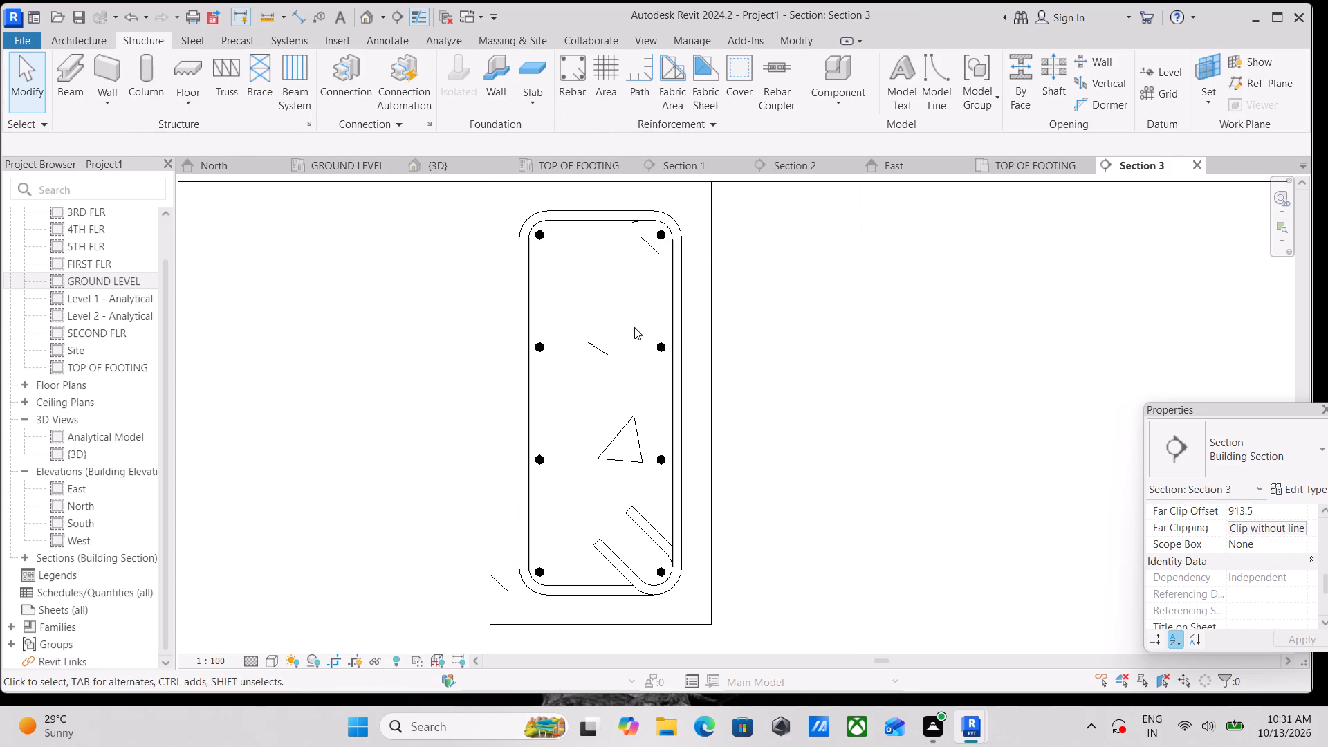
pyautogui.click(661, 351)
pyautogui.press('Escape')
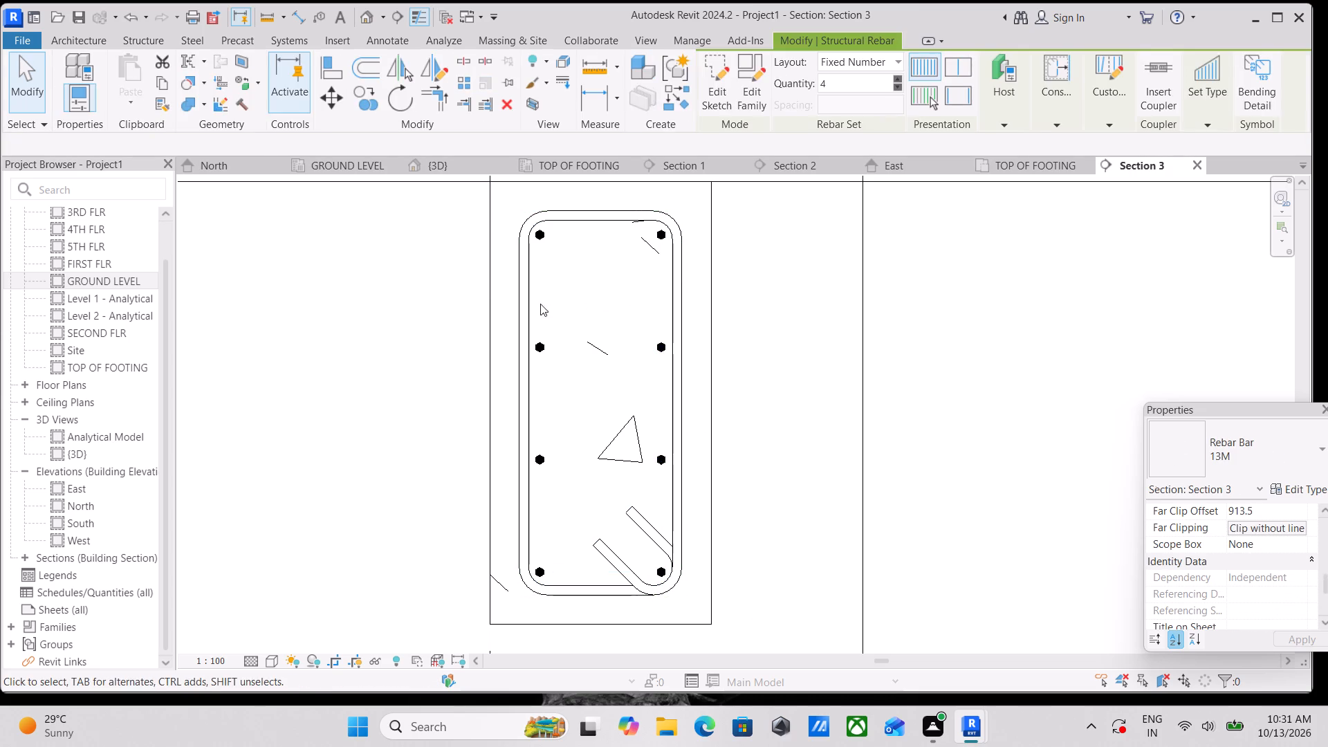
# Examine the beam's stirrups and longitudinal bar sets and how they meet the columns in the {3D} view.
pyautogui.click(454, 168)
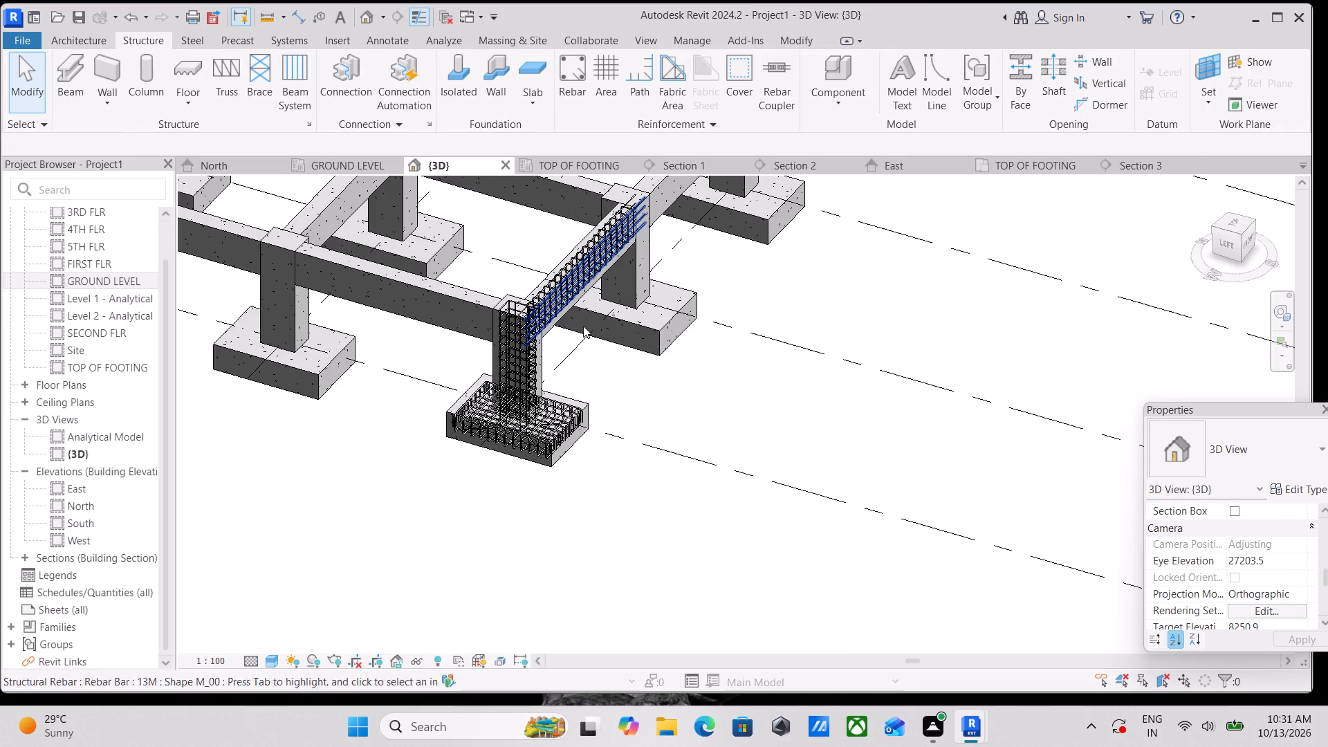
pyautogui.keyDown('shift'); pyautogui.moveTo(606, 383); pyautogui.dragTo(528, 356, button='middle'); pyautogui.keyUp('shift')
pyautogui.scroll(-2, 544, 356)
pyautogui.moveTo(544, 355); pyautogui.dragTo(598, 352, button='middle')
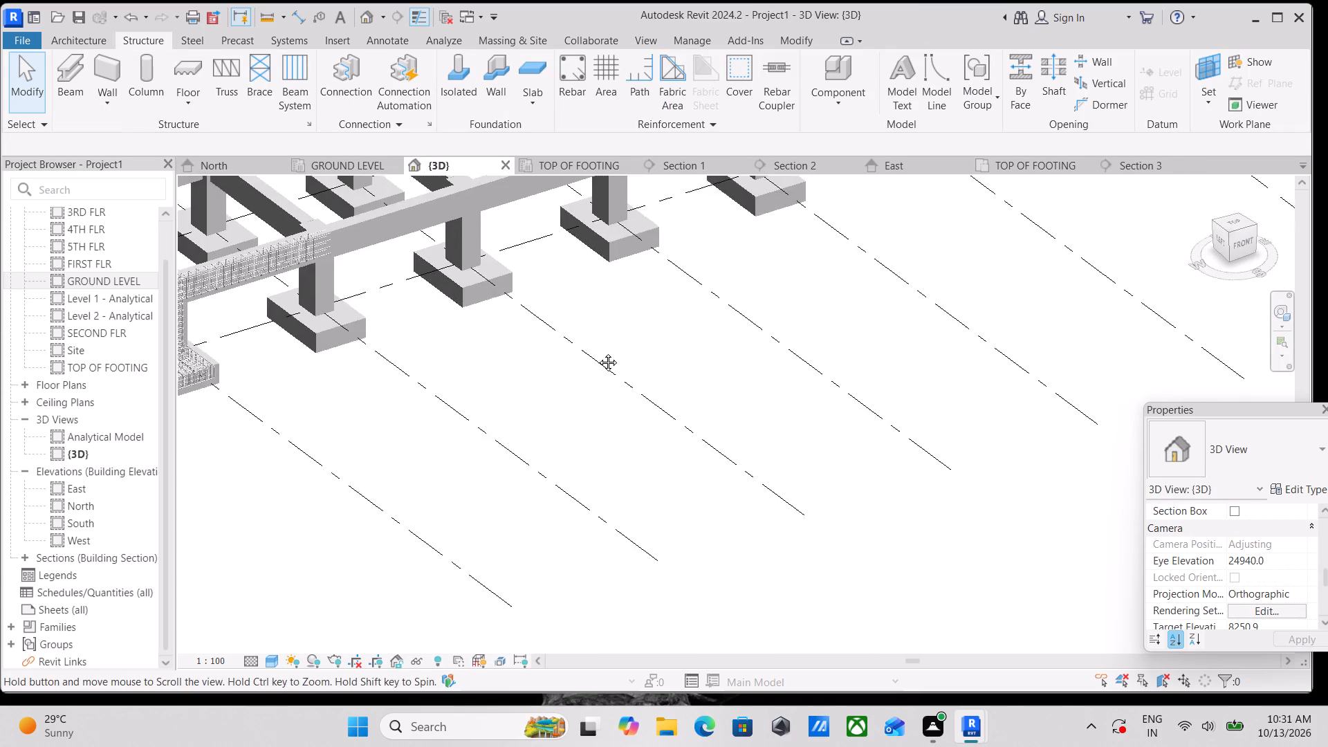
pyautogui.moveTo(598, 352); pyautogui.dragTo(691, 357, button='middle')
pyautogui.scroll(3, 451, 299)
pyautogui.moveTo(446, 274); pyautogui.dragTo(612, 310, button='middle')
pyautogui.scroll(3, 460, 316)
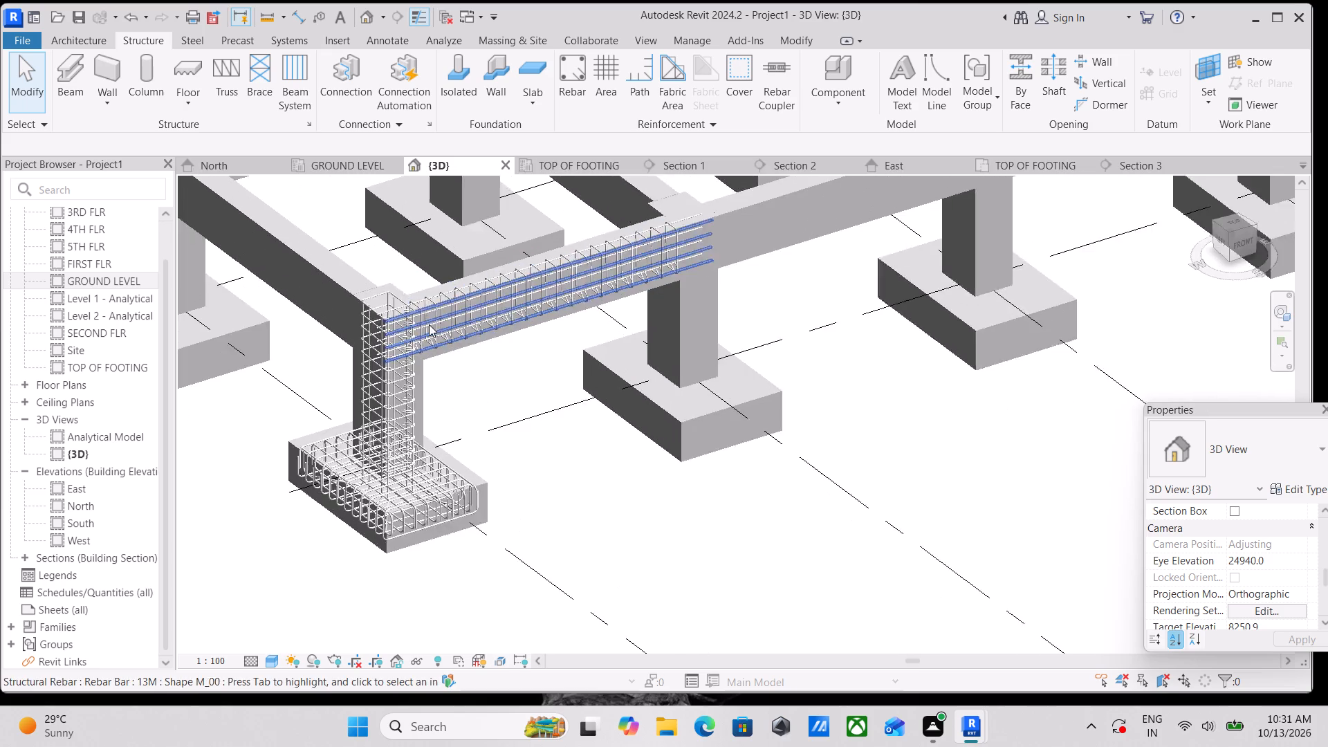
pyautogui.keyDown('shift'); pyautogui.moveTo(729, 396); pyautogui.dragTo(688, 386, button='middle'); pyautogui.keyUp('shift')
pyautogui.scroll(-1, 688, 385)
pyautogui.moveTo(697, 385); pyautogui.dragTo(858, 435, button='middle')
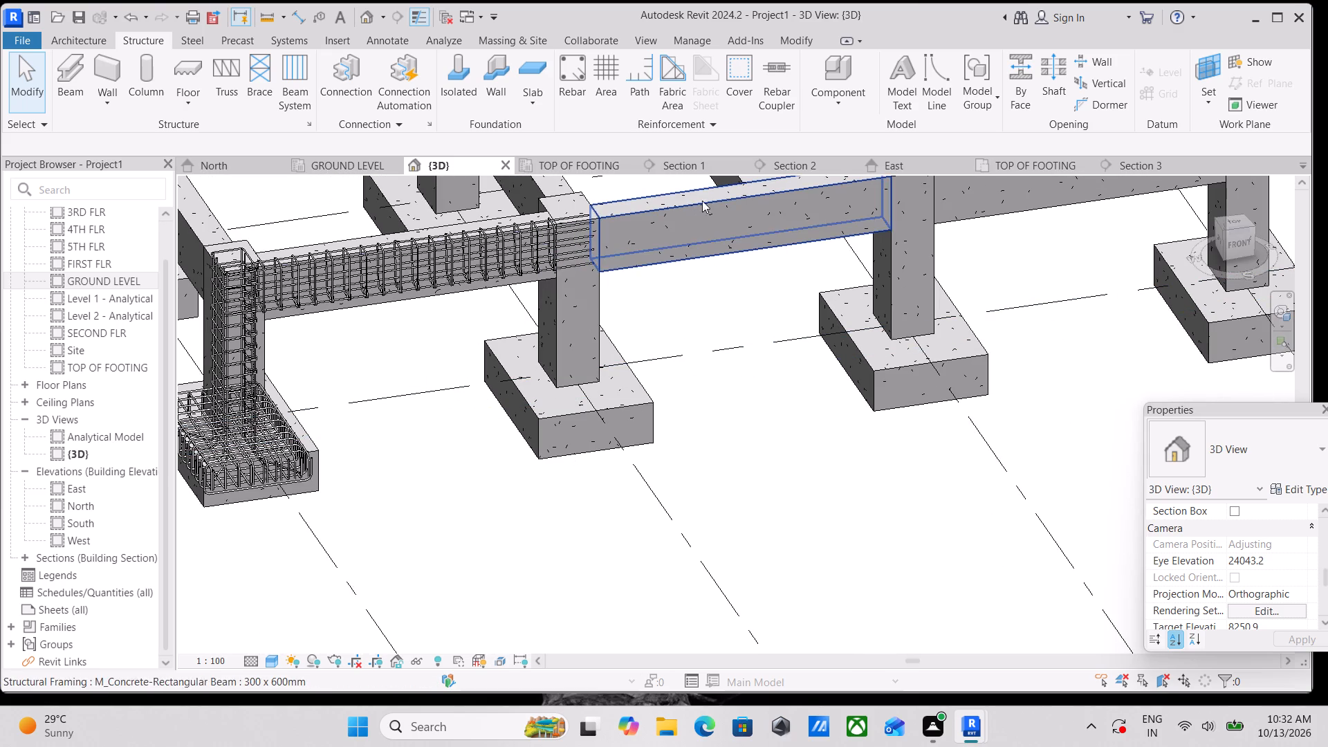
# From the front, shorten both four-bar M_00 sets at the unreinforced column to the last stirrup, making length B about 3470 mm.
pyautogui.click(1243, 238)
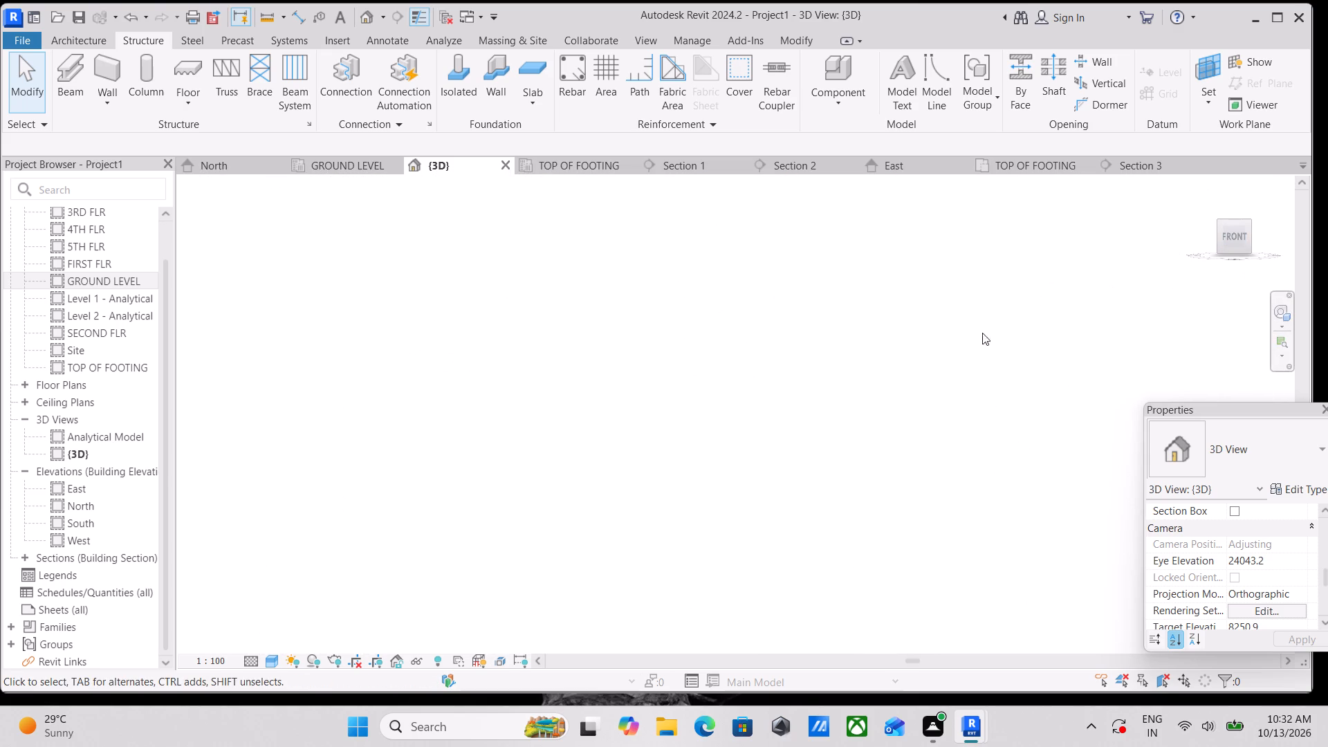
pyautogui.scroll(20, 649, 460)
pyautogui.scroll(2, 649, 460)
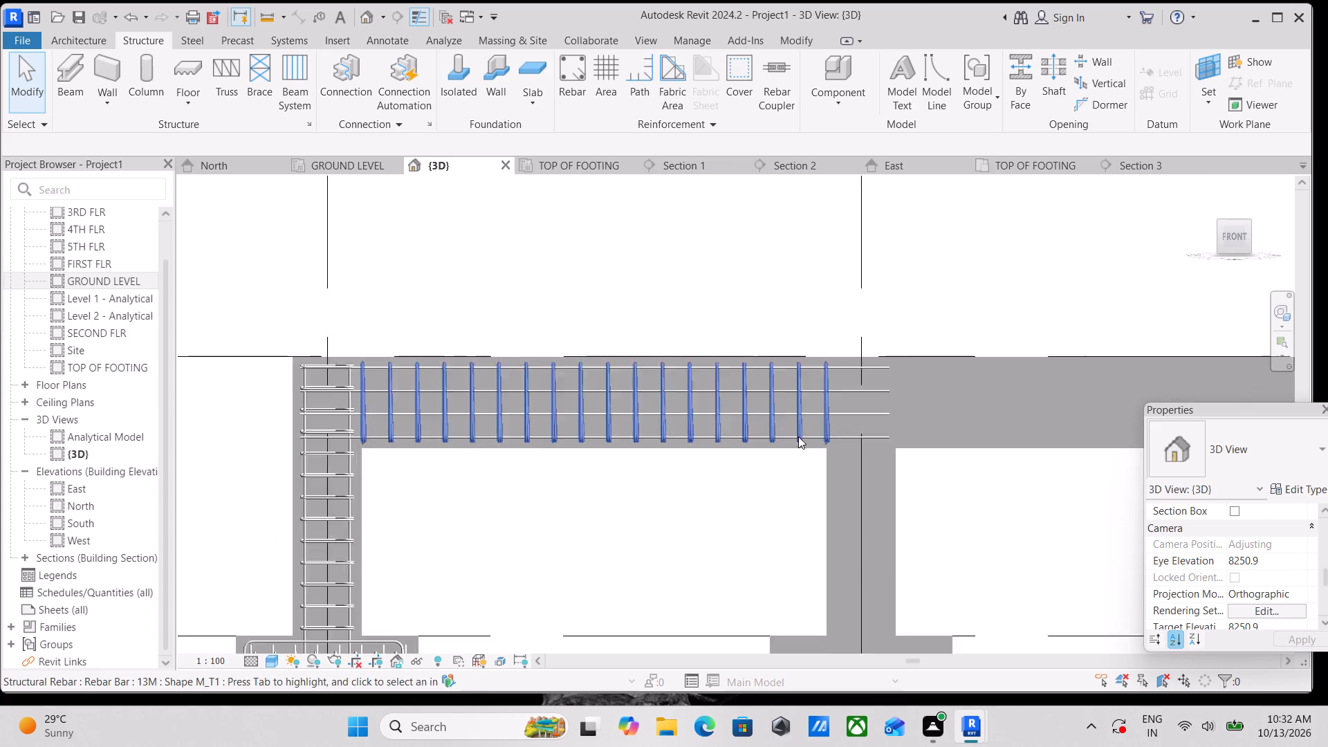
pyautogui.click(889, 386)
pyautogui.scroll(3, 899, 396)
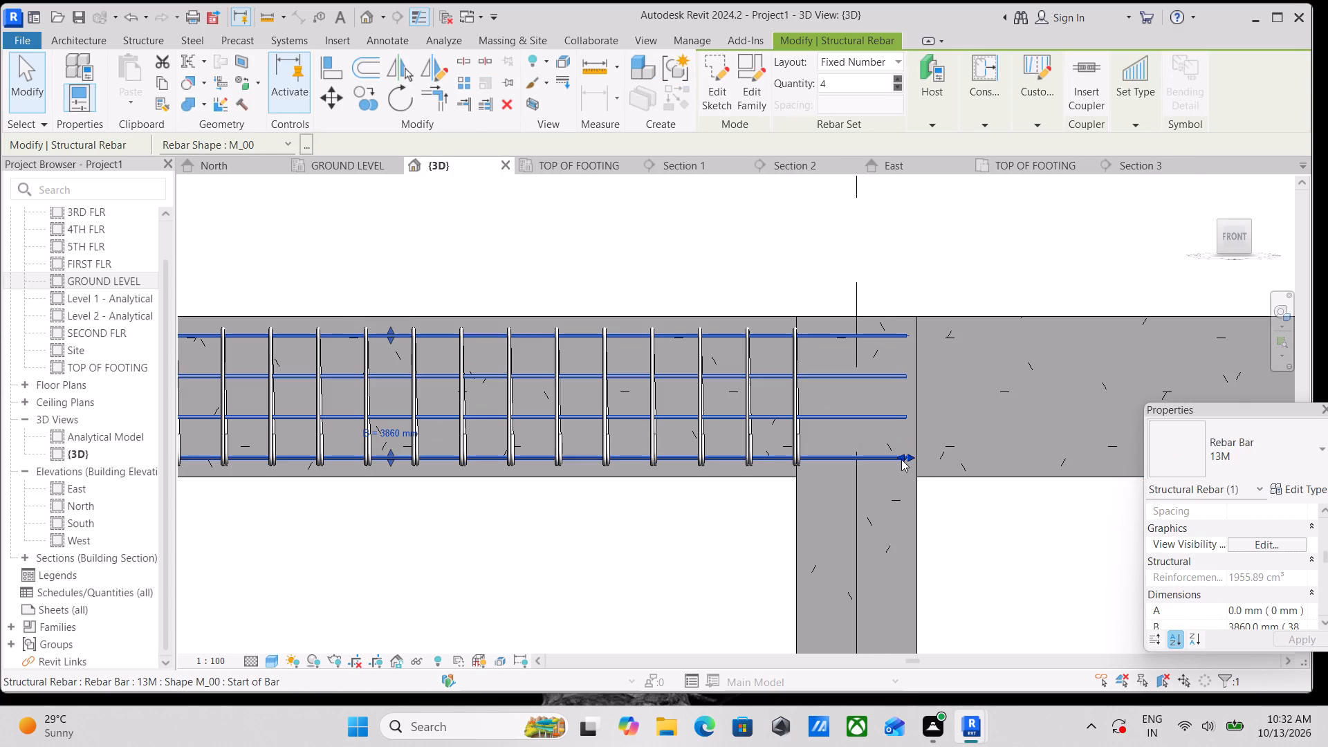
pyautogui.moveTo(899, 454); pyautogui.dragTo(821, 459)
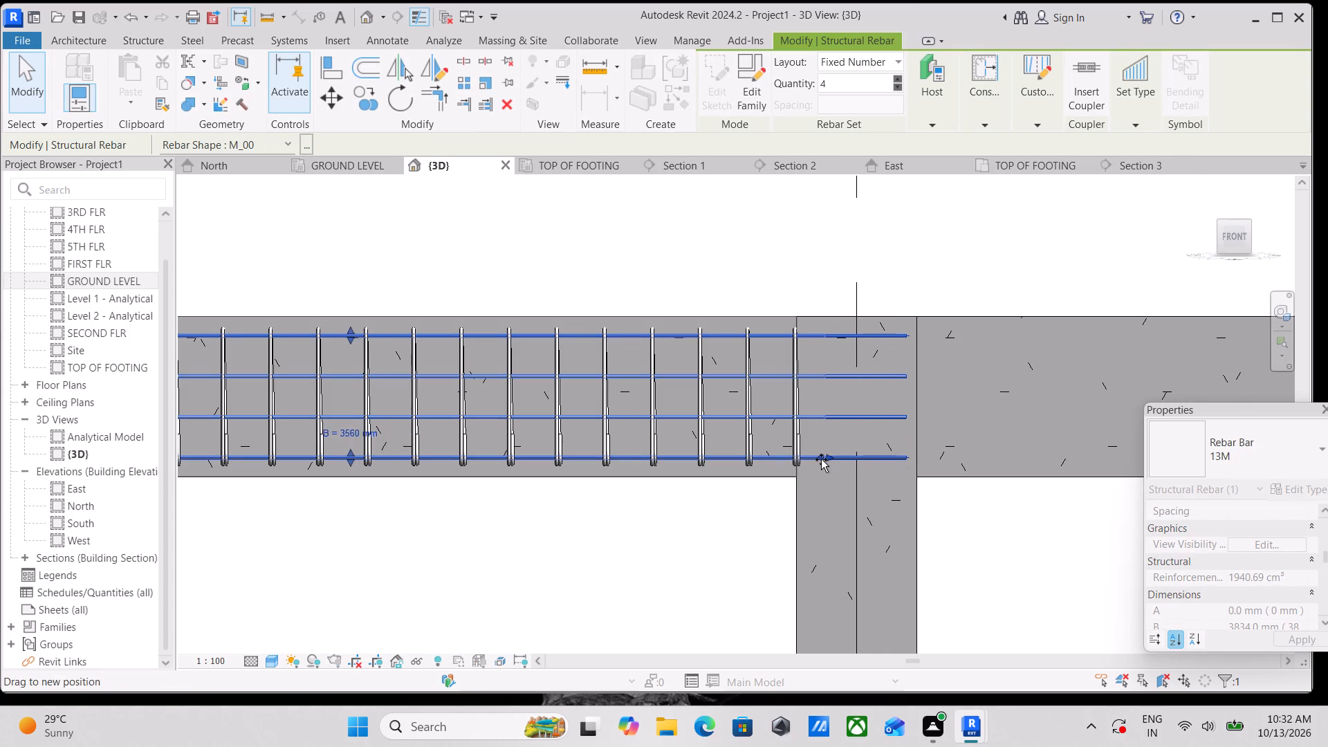
pyautogui.moveTo(821, 459); pyautogui.dragTo(801, 458)
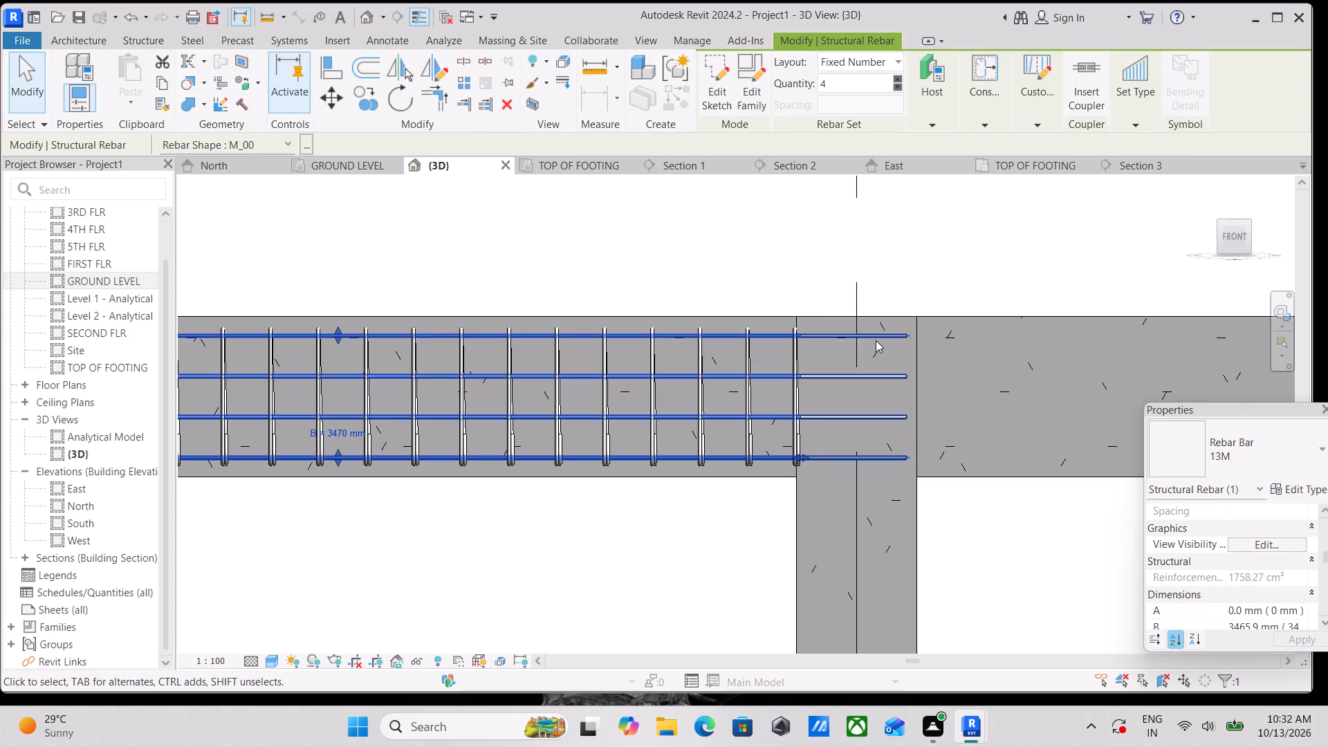
pyautogui.click(878, 378)
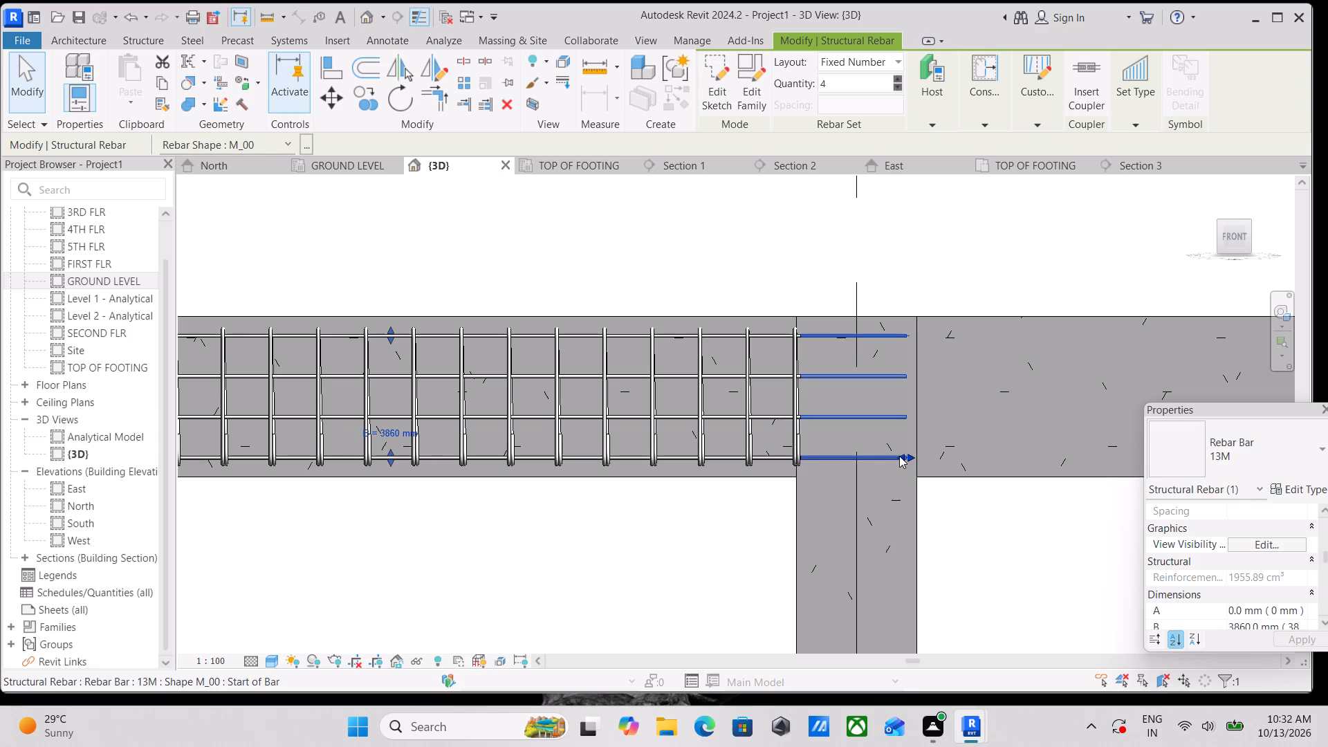
pyautogui.moveTo(899, 456); pyautogui.dragTo(801, 457)
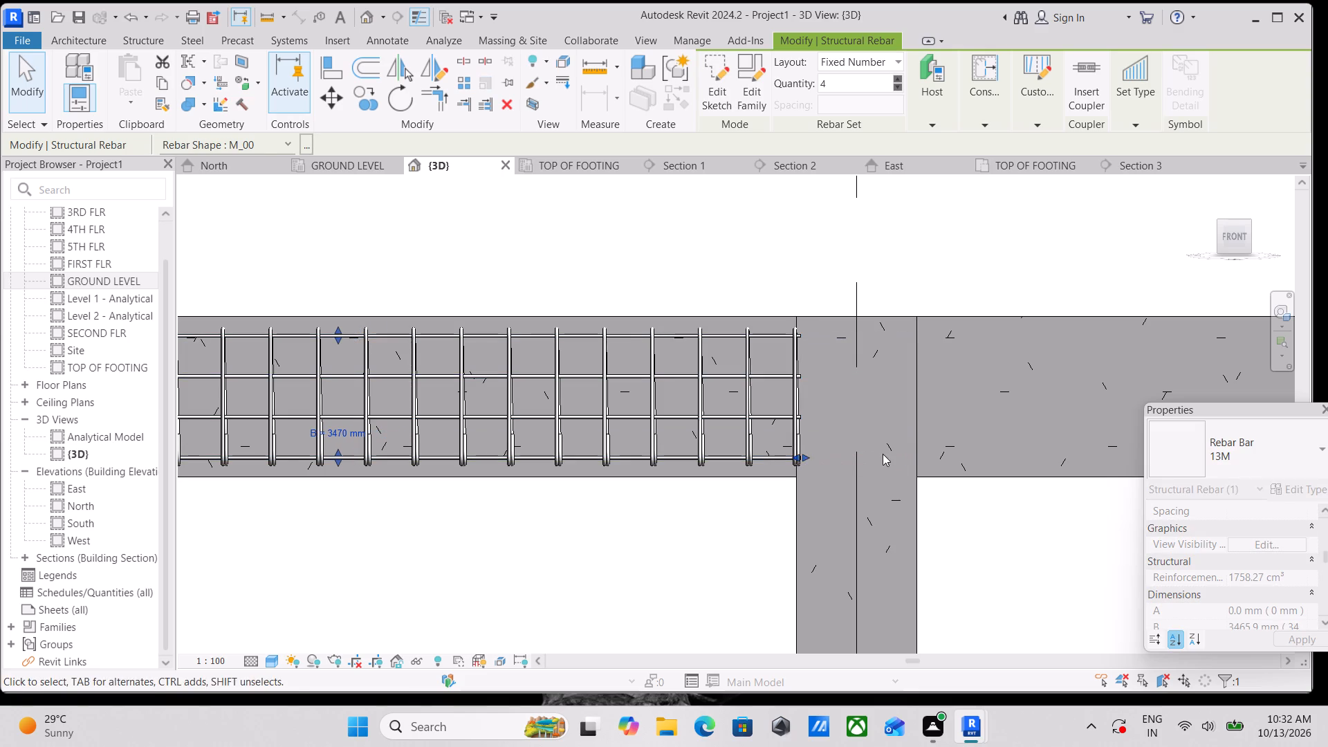
# Shorten the selected four-bar M_00 set at the reinforced column to the first beam stirrup, making length B about 3070 mm.
pyautogui.scroll(1, 800, 407)
pyautogui.scroll(-7, 804, 404)
pyautogui.moveTo(671, 409); pyautogui.dragTo(783, 391, button='middle')
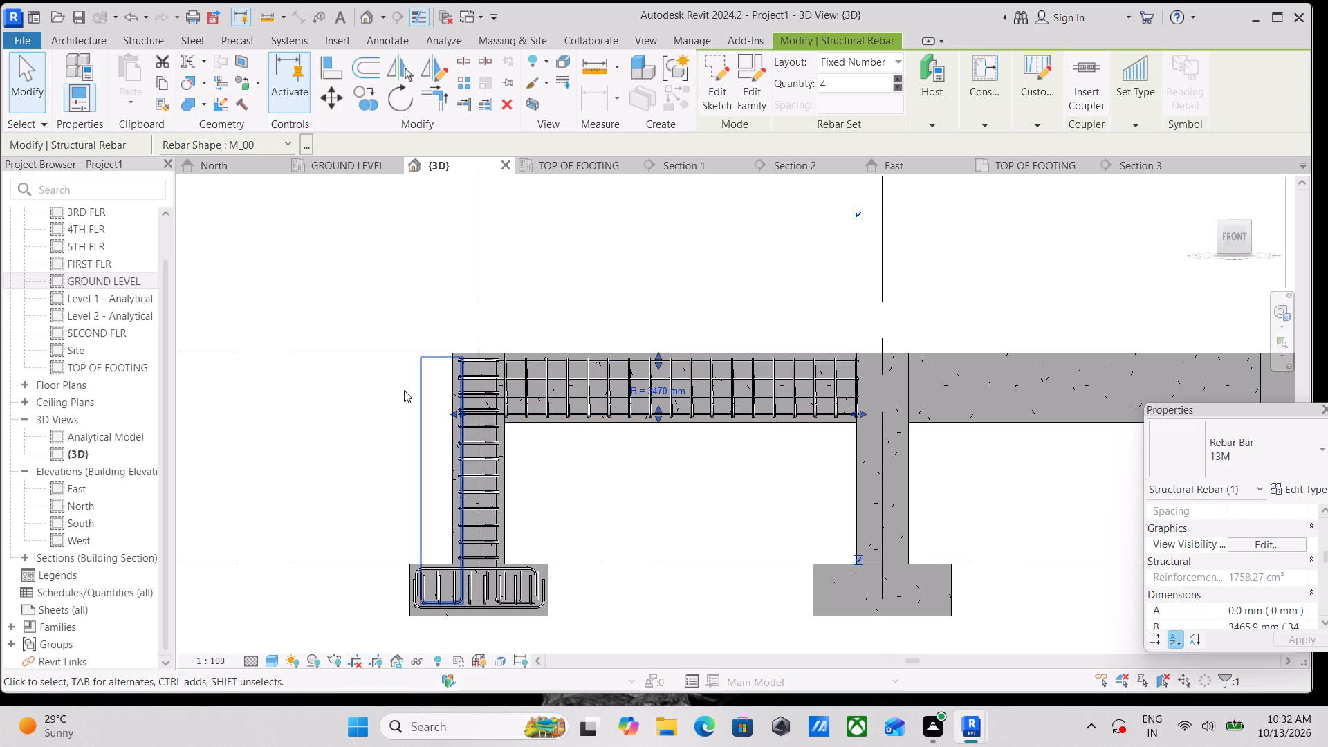
pyautogui.scroll(3, 487, 396)
pyautogui.click(502, 424)
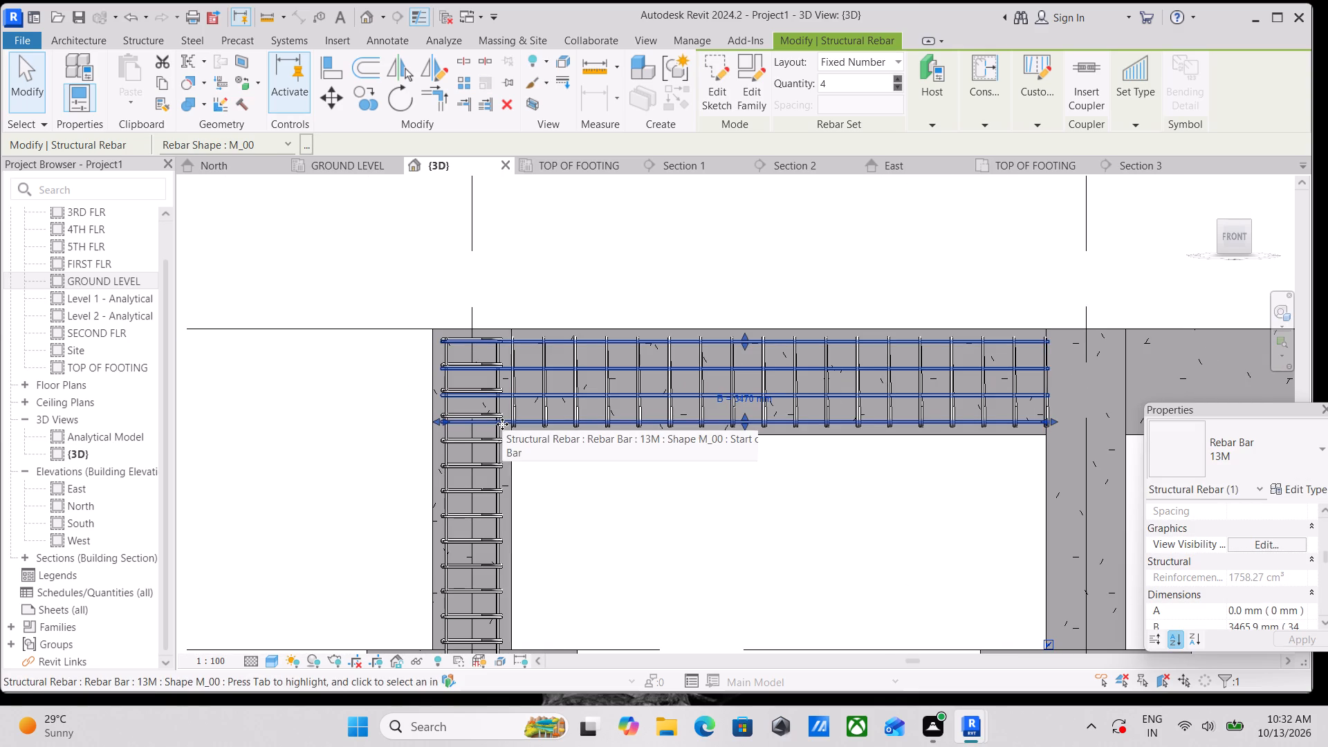
pyautogui.scroll(3, 466, 432)
pyautogui.moveTo(430, 416); pyautogui.dragTo(473, 420)
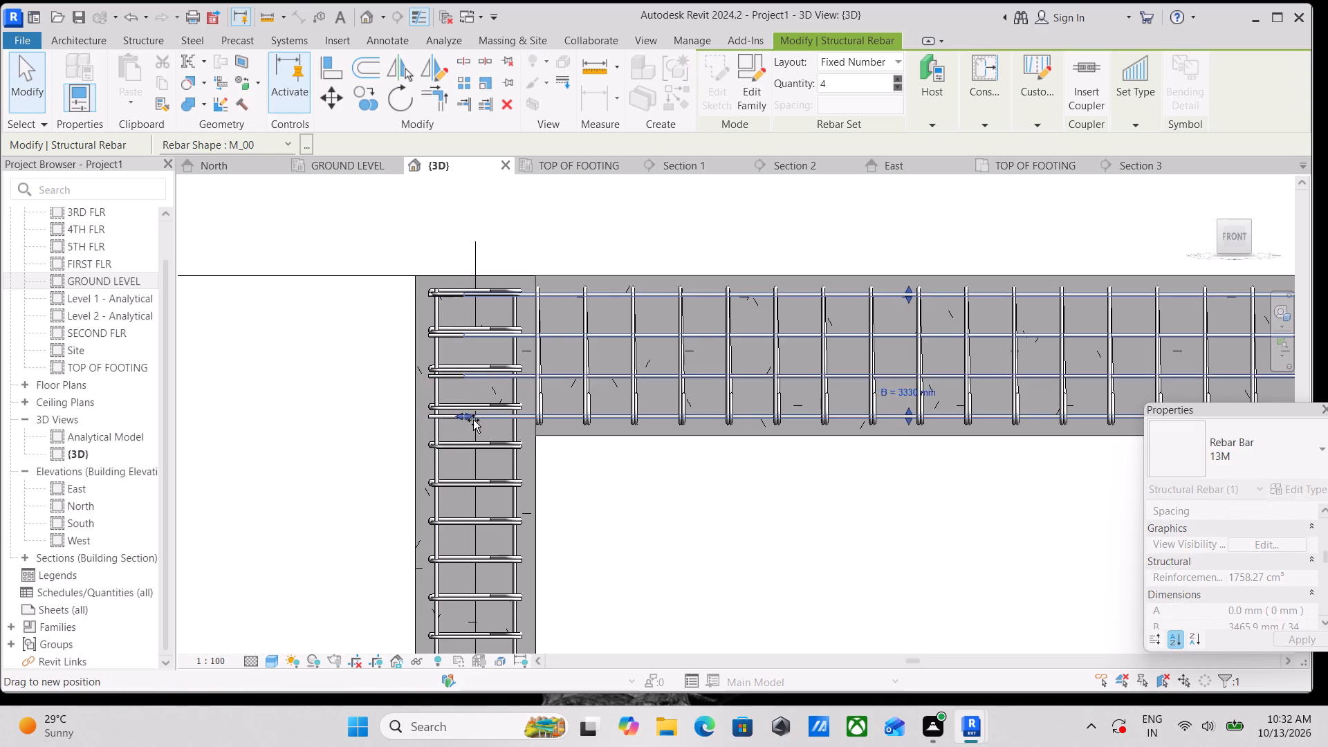
pyautogui.moveTo(473, 420); pyautogui.dragTo(534, 423)
# Shorten the other four-bar M_00 set at the reinforced column to the first beam stirrup, making length B about 3070 mm.
pyautogui.scroll(2, 542, 284)
pyautogui.click(554, 299)
pyautogui.scroll(-1, 529, 301)
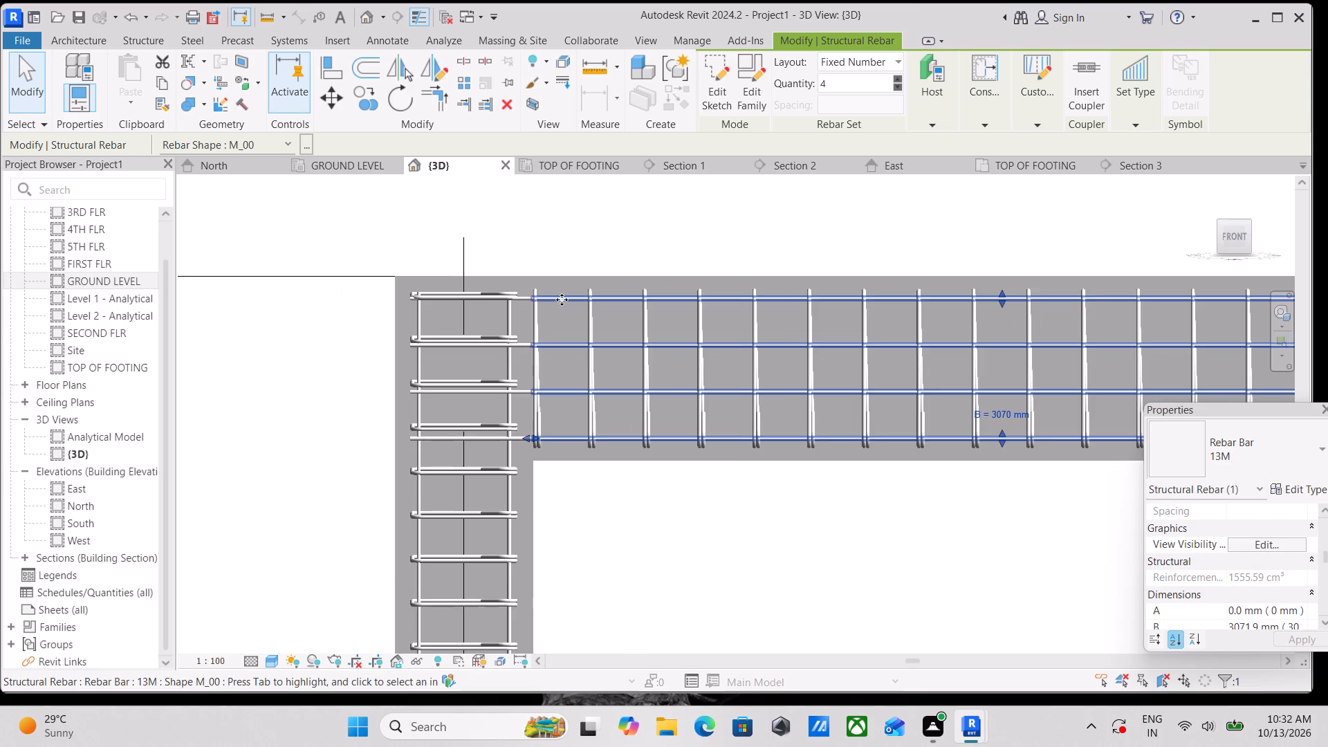
pyautogui.scroll(-4, 567, 318)
pyautogui.scroll(2, 552, 370)
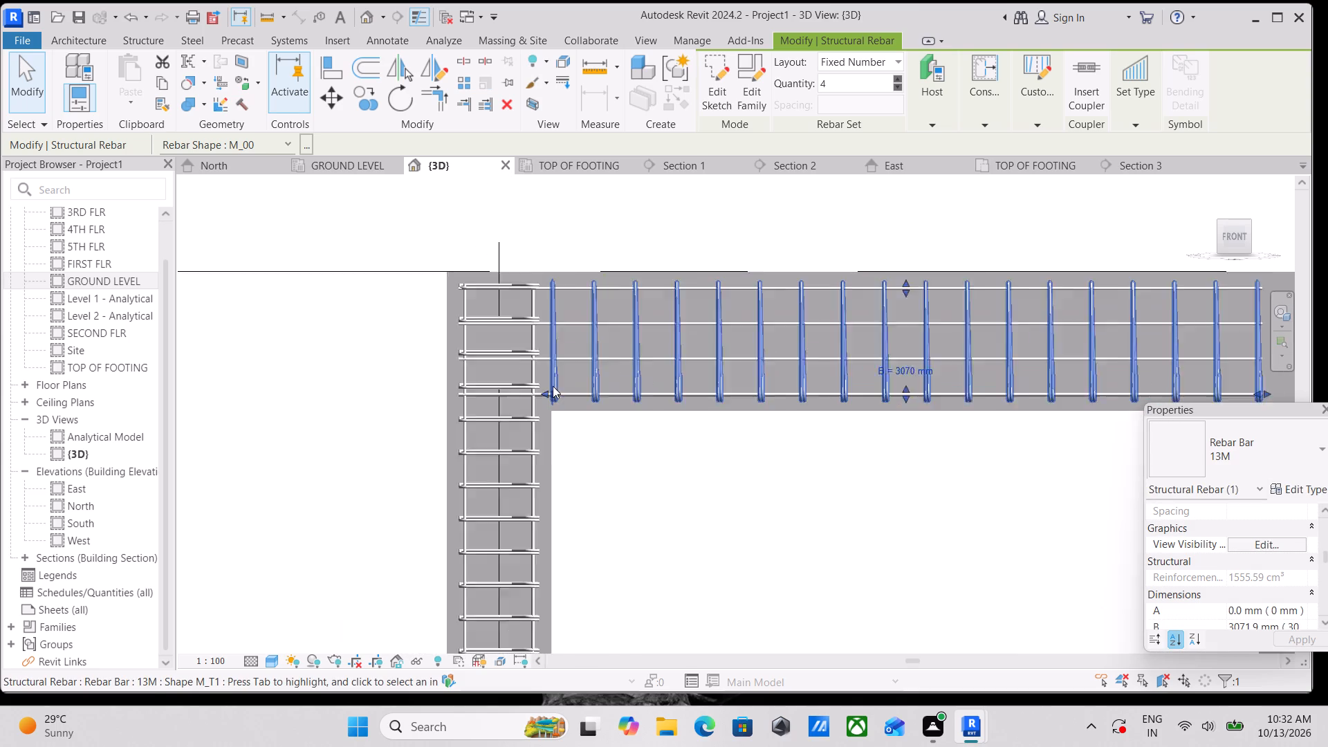
pyautogui.scroll(4, 553, 386)
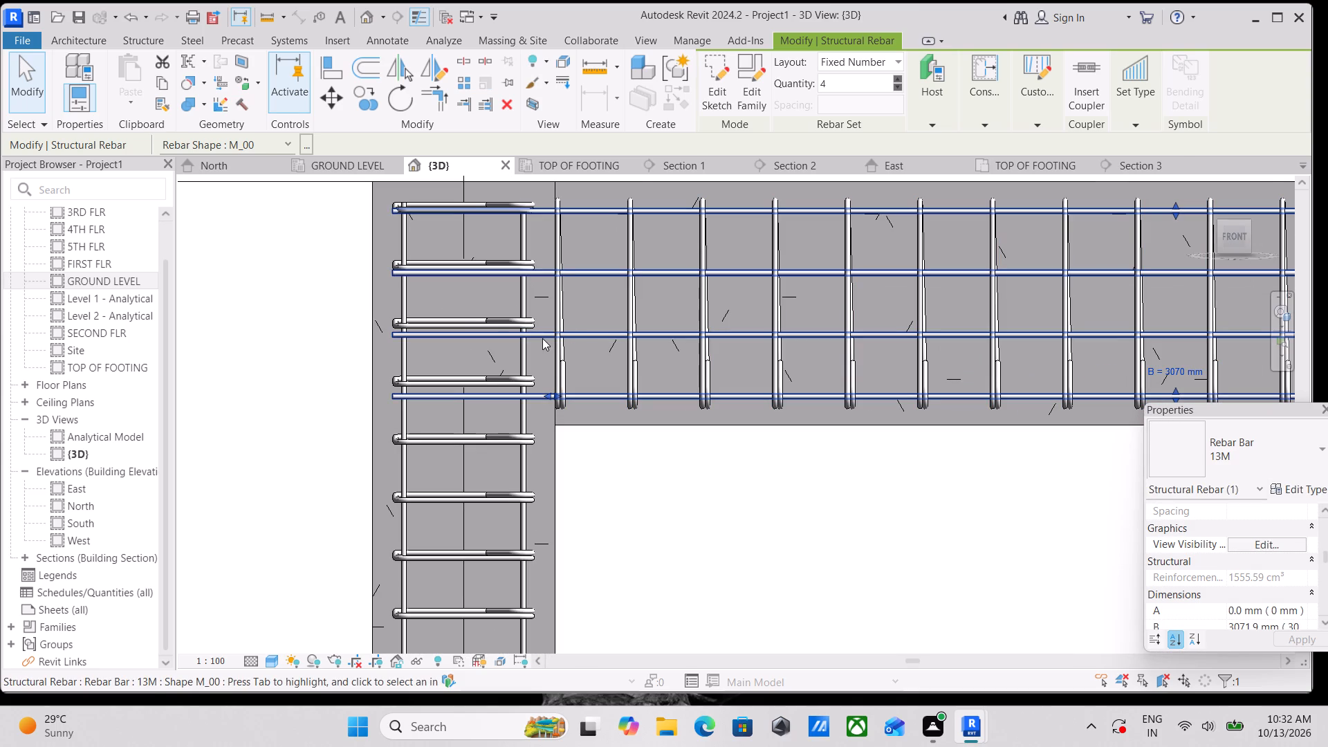
pyautogui.click(540, 338)
pyautogui.moveTo(399, 396); pyautogui.dragTo(553, 401)
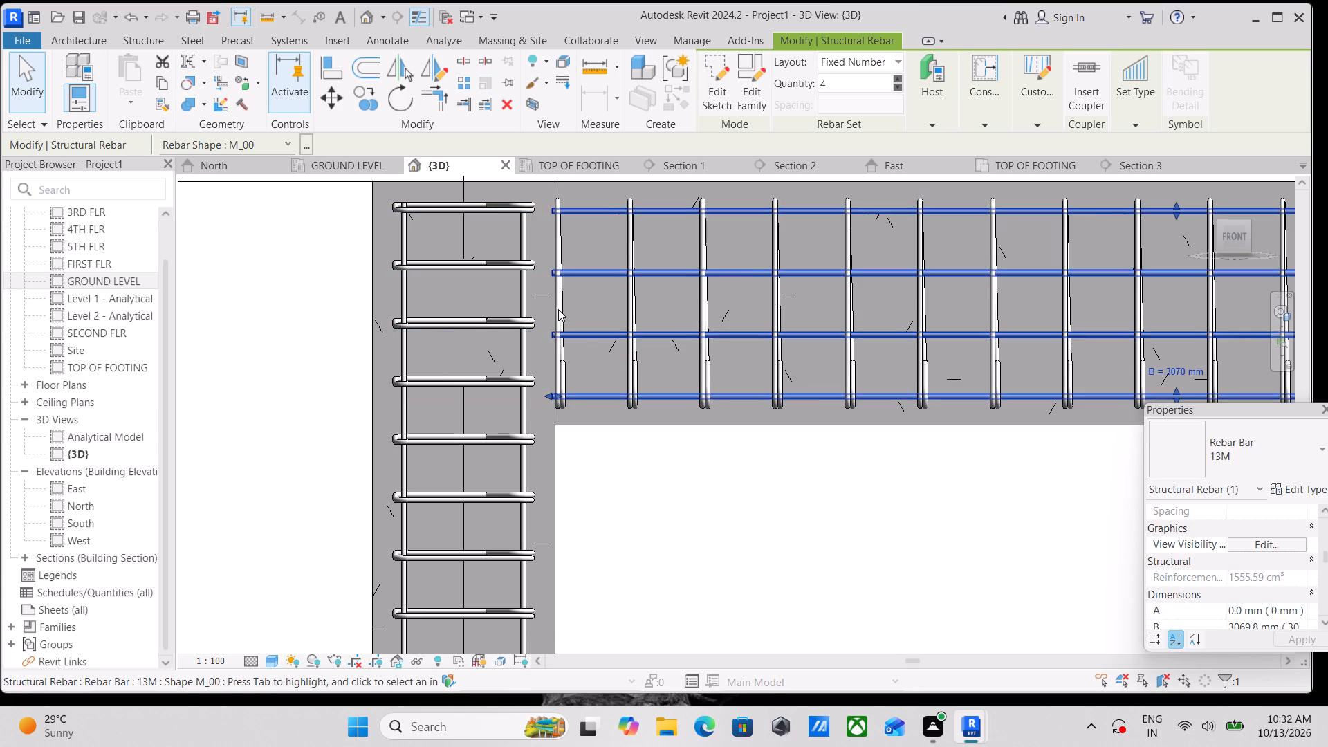
# Extend this four-bar M_00 set slightly into the reinforced column, making length B about 3100 mm.
pyautogui.scroll(-5, 561, 307)
pyautogui.scroll(2, 573, 309)
pyautogui.scroll(4, 535, 378)
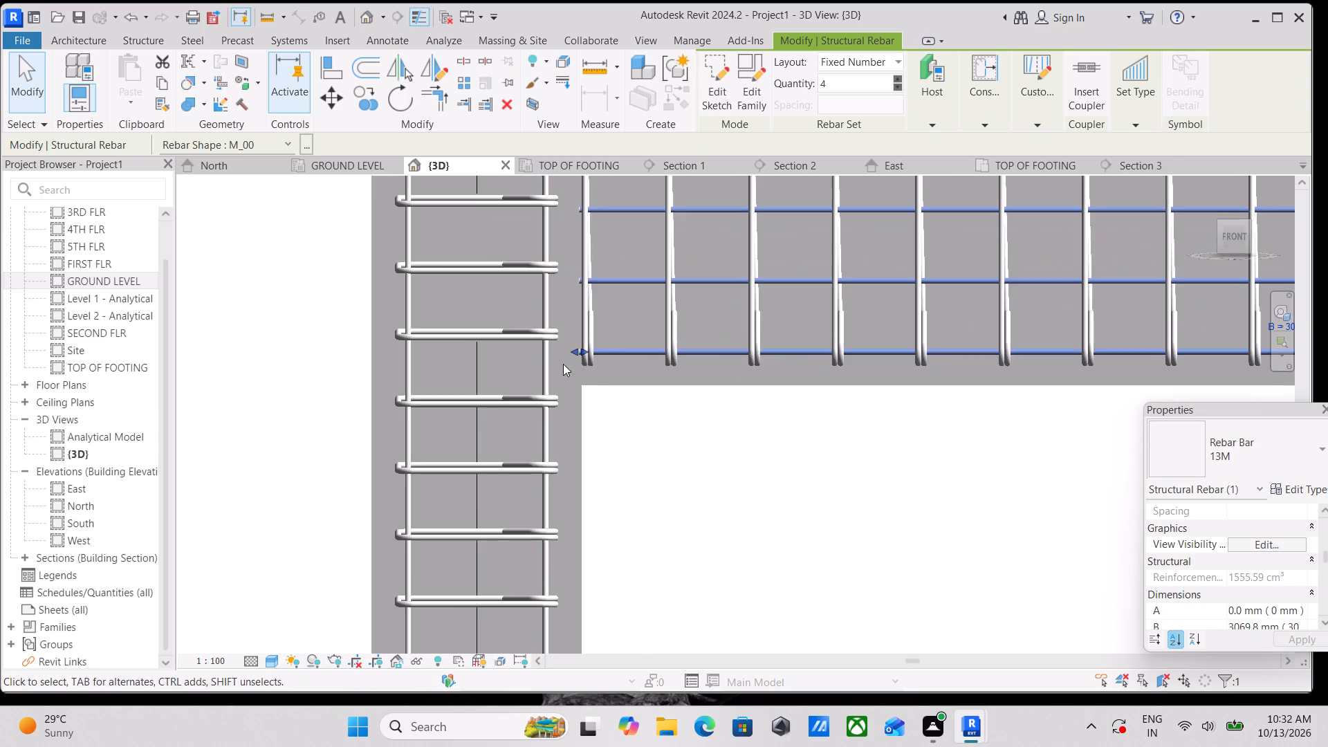
pyautogui.moveTo(576, 351); pyautogui.dragTo(565, 351)
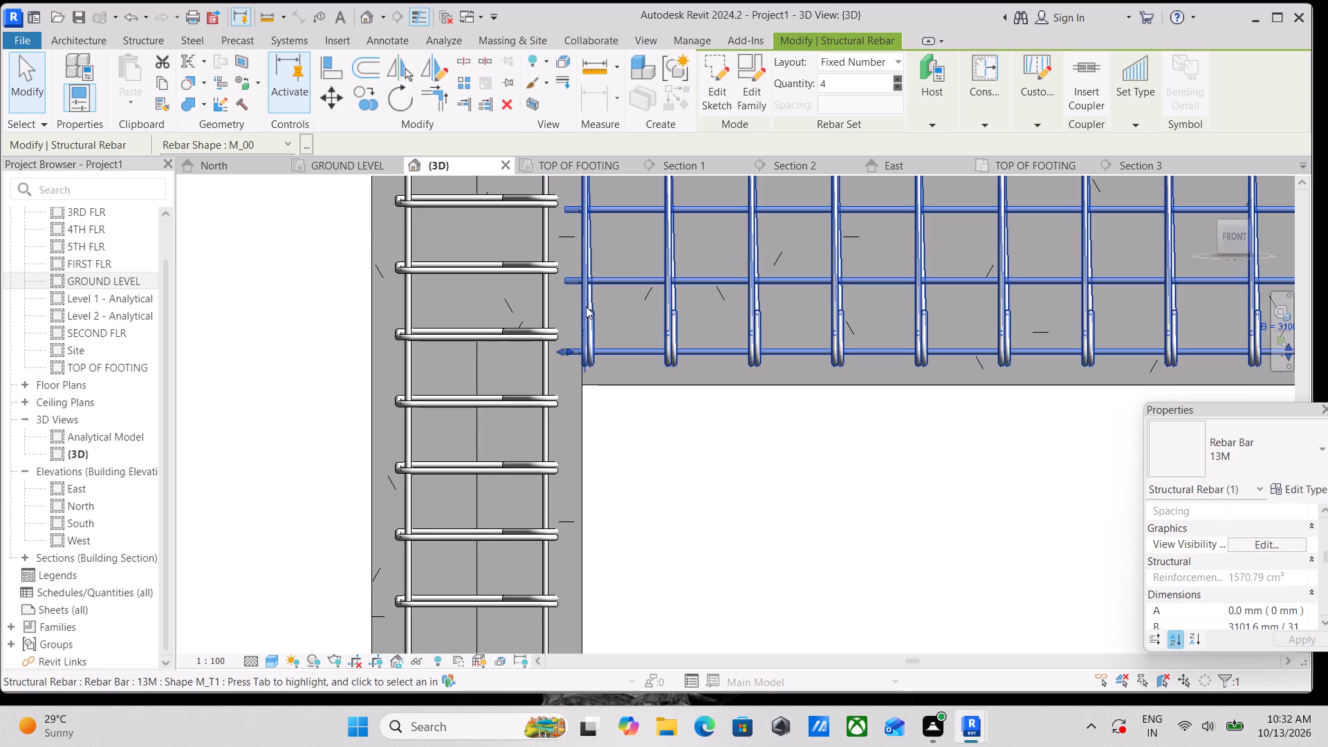
pyautogui.scroll(-5, 569, 347)
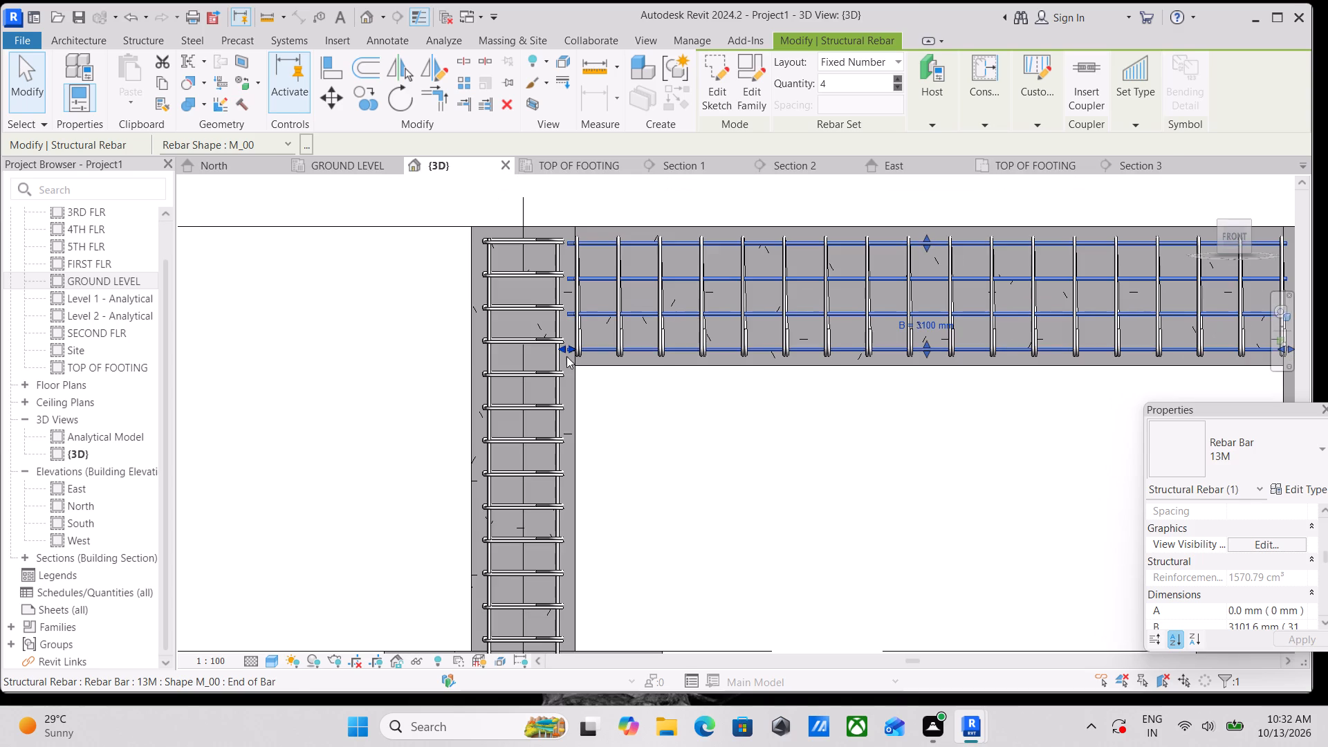
# From the back, extend the other face's four-bar M_00 set slightly into the reinforced column, making length B about 3120 mm.
pyautogui.keyDown('shift'); pyautogui.moveTo(570, 354); pyautogui.dragTo(687, 589, button='middle'); pyautogui.keyUp('shift')
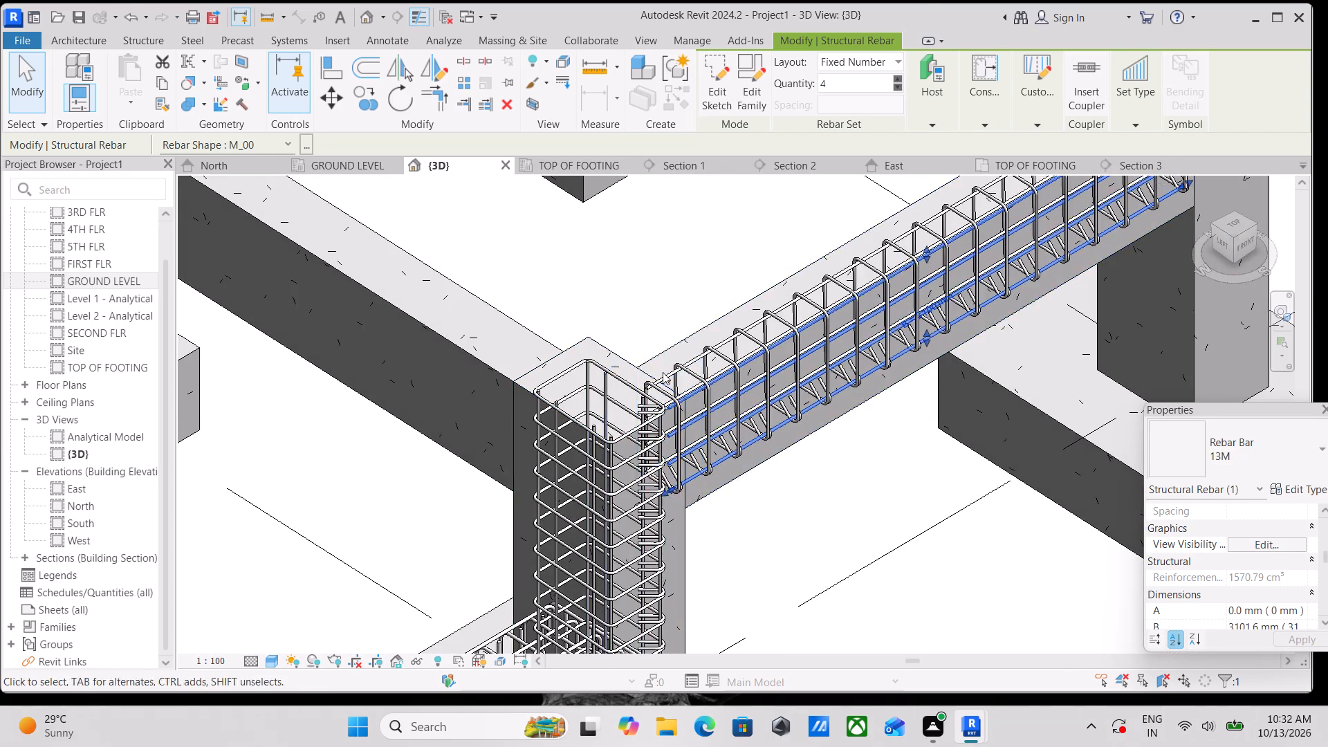
pyautogui.scroll(1, 664, 374)
pyautogui.click(664, 374)
pyautogui.scroll(6, 640, 391)
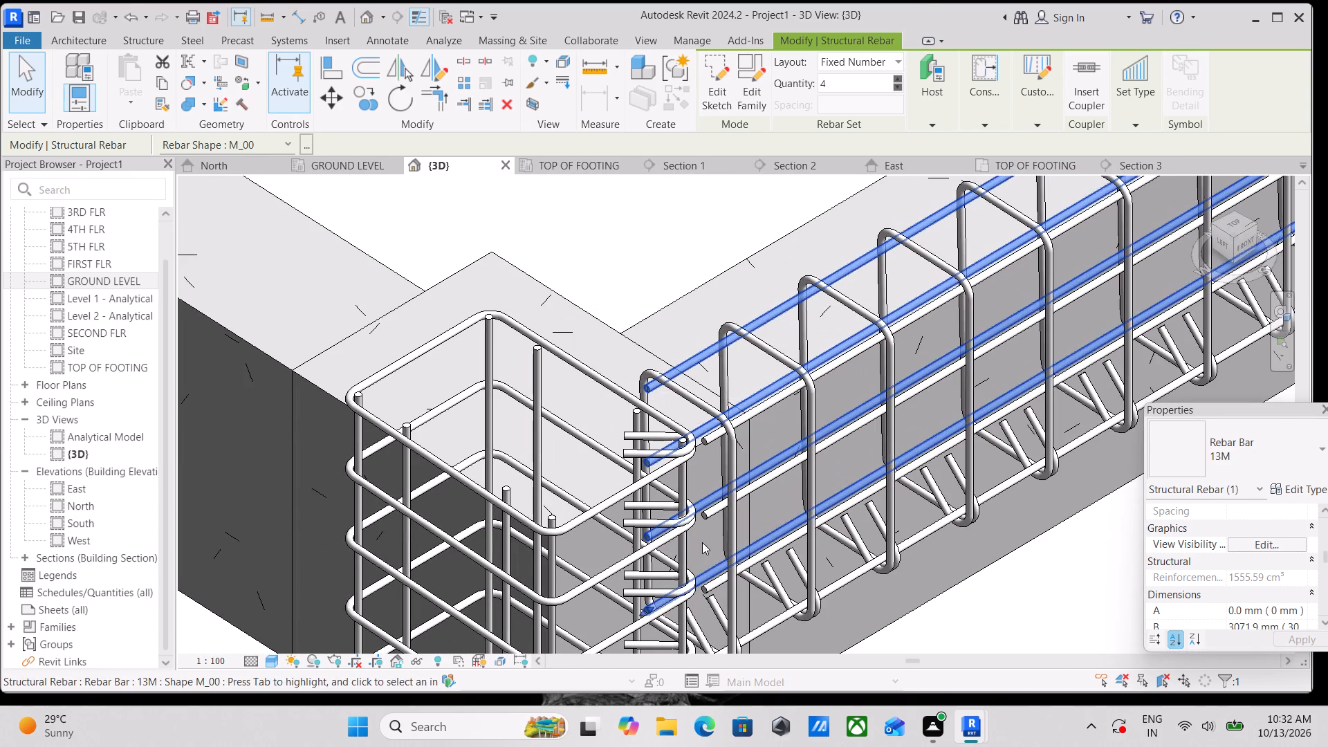
pyautogui.keyDown('shift'); pyautogui.moveTo(719, 536); pyautogui.dragTo(785, 479, button='middle'); pyautogui.keyUp('shift')
pyautogui.scroll(-4, 733, 458)
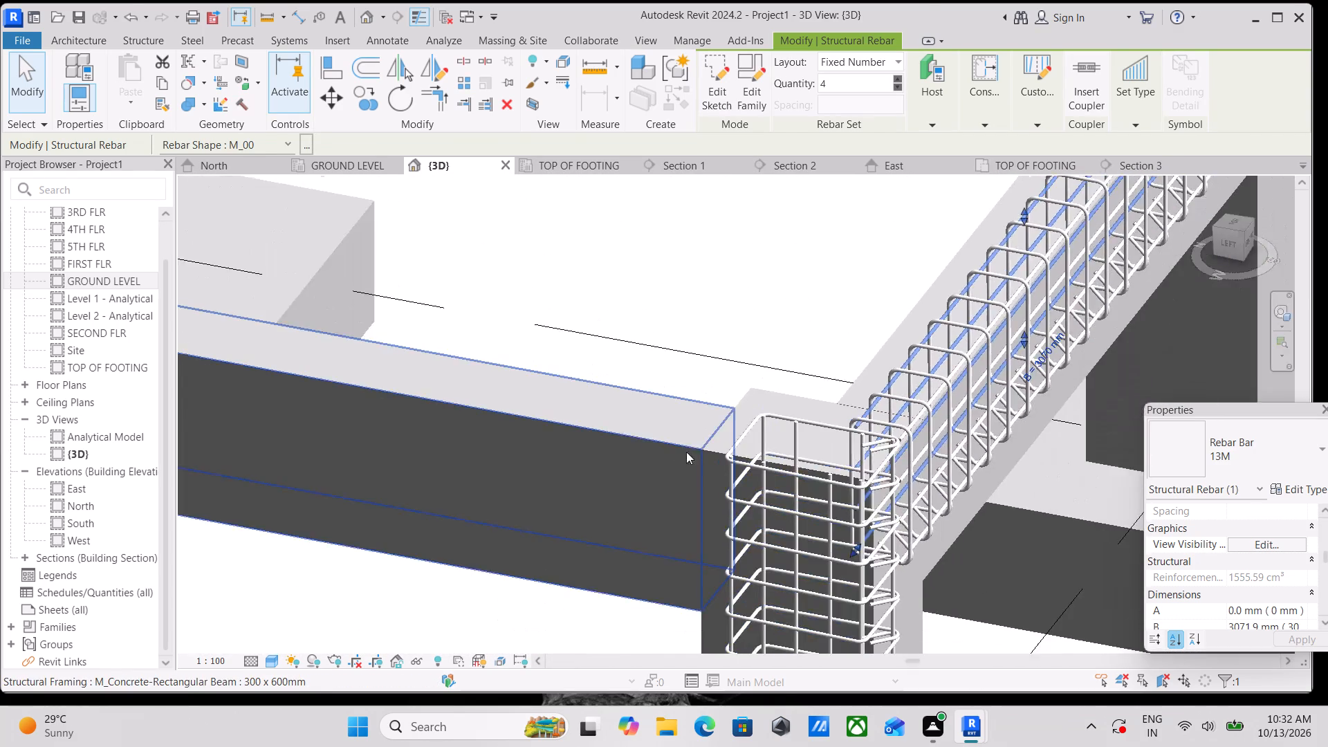
pyautogui.scroll(-5, 686, 452)
pyautogui.press('Escape')
pyautogui.scroll(-3, 664, 391)
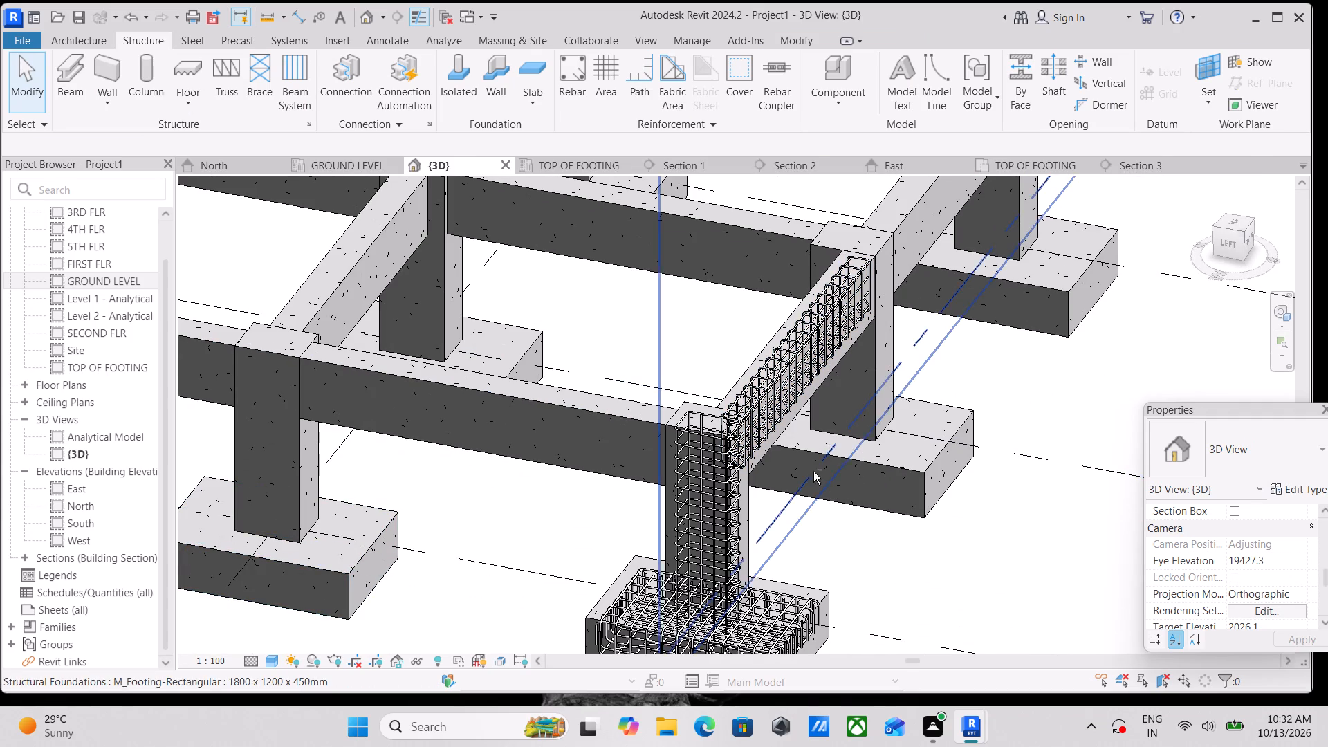
pyautogui.keyDown('shift'); pyautogui.moveTo(813, 472); pyautogui.dragTo(1079, 377, button='middle'); pyautogui.keyUp('shift')
pyautogui.scroll(3, 941, 386)
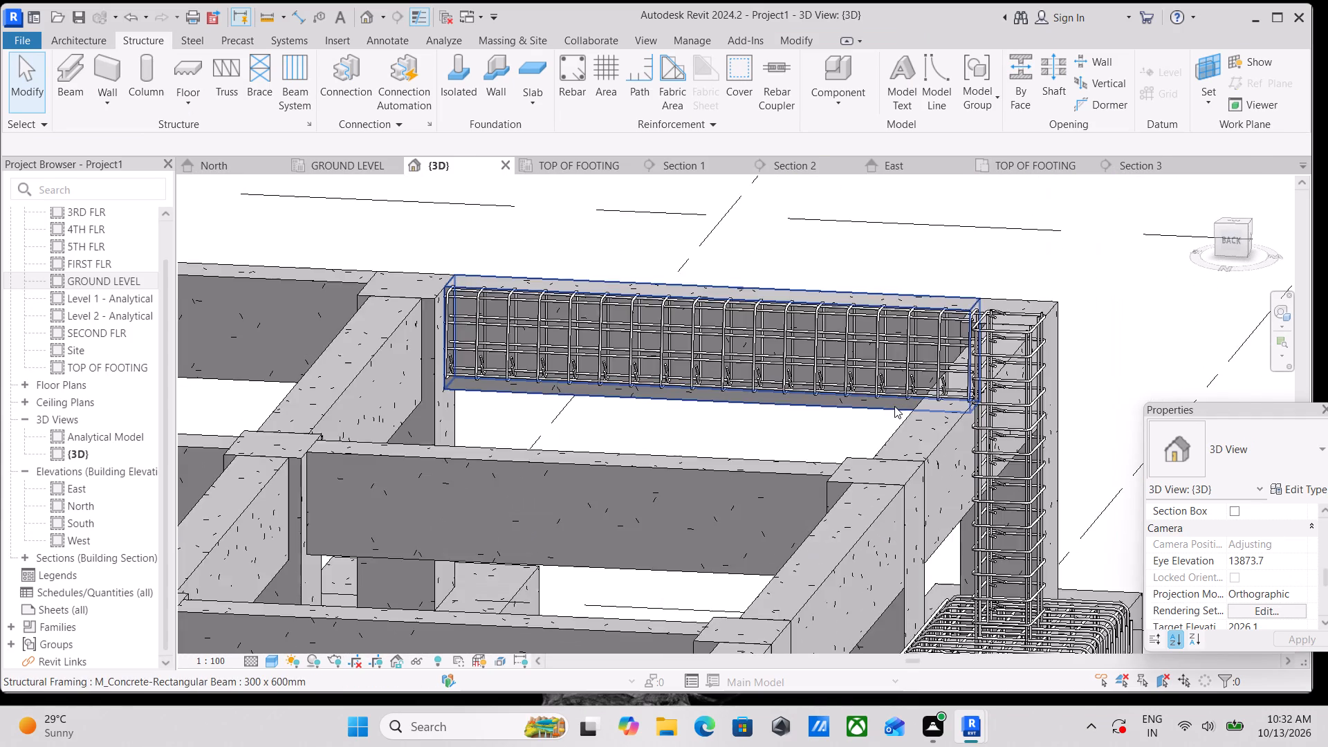
pyautogui.keyDown('shift'); pyautogui.moveTo(894, 407); pyautogui.dragTo(995, 575, button='middle'); pyautogui.keyUp('shift')
pyautogui.scroll(6, 966, 275)
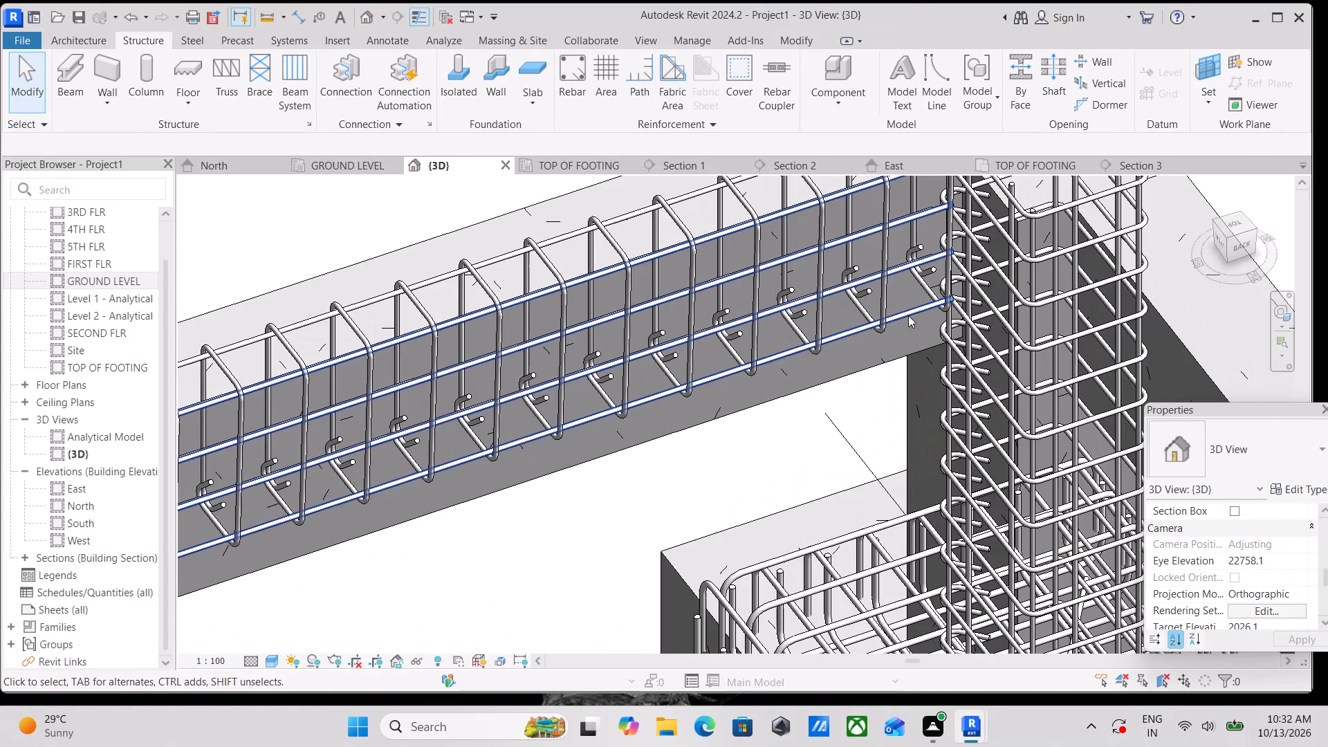
pyautogui.click(908, 313)
pyautogui.scroll(-2, 912, 315)
pyautogui.moveTo(912, 315); pyautogui.dragTo(849, 417, button='middle')
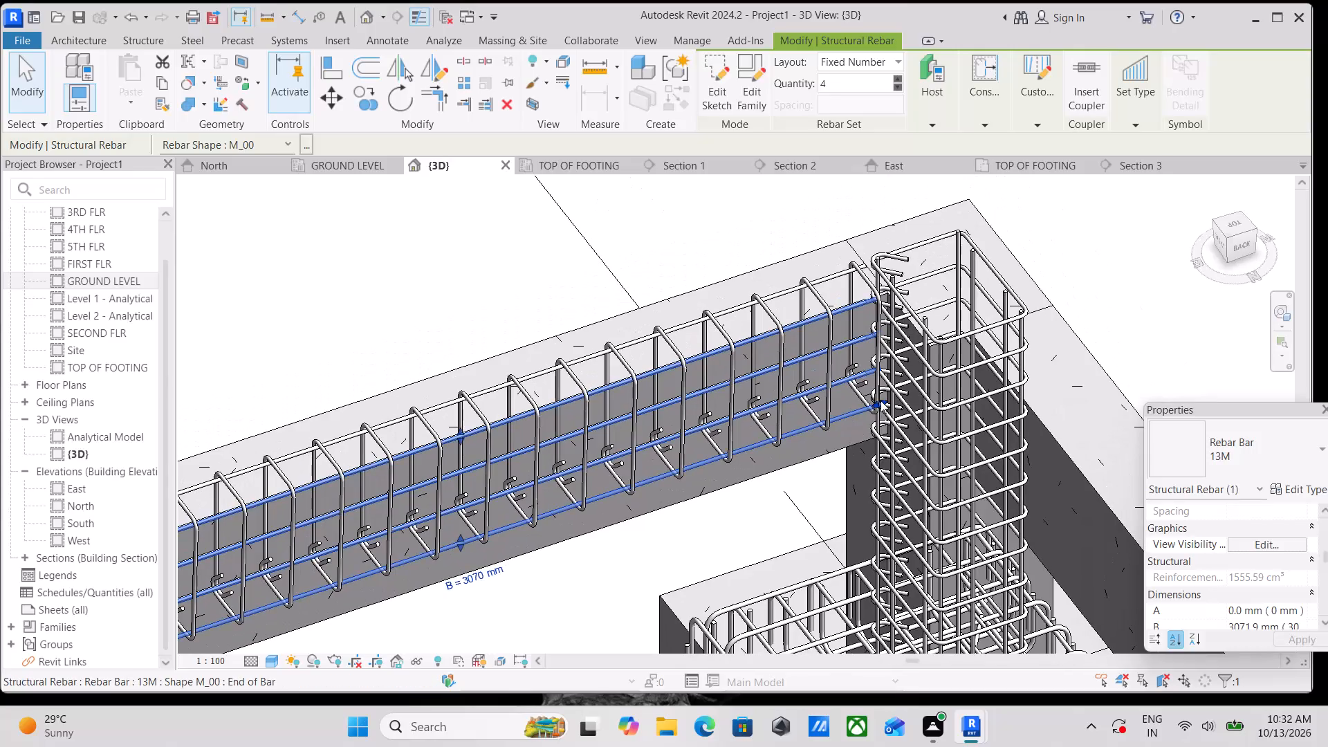
pyautogui.moveTo(880, 400); pyautogui.dragTo(891, 398)
pyautogui.scroll(-3, 890, 398)
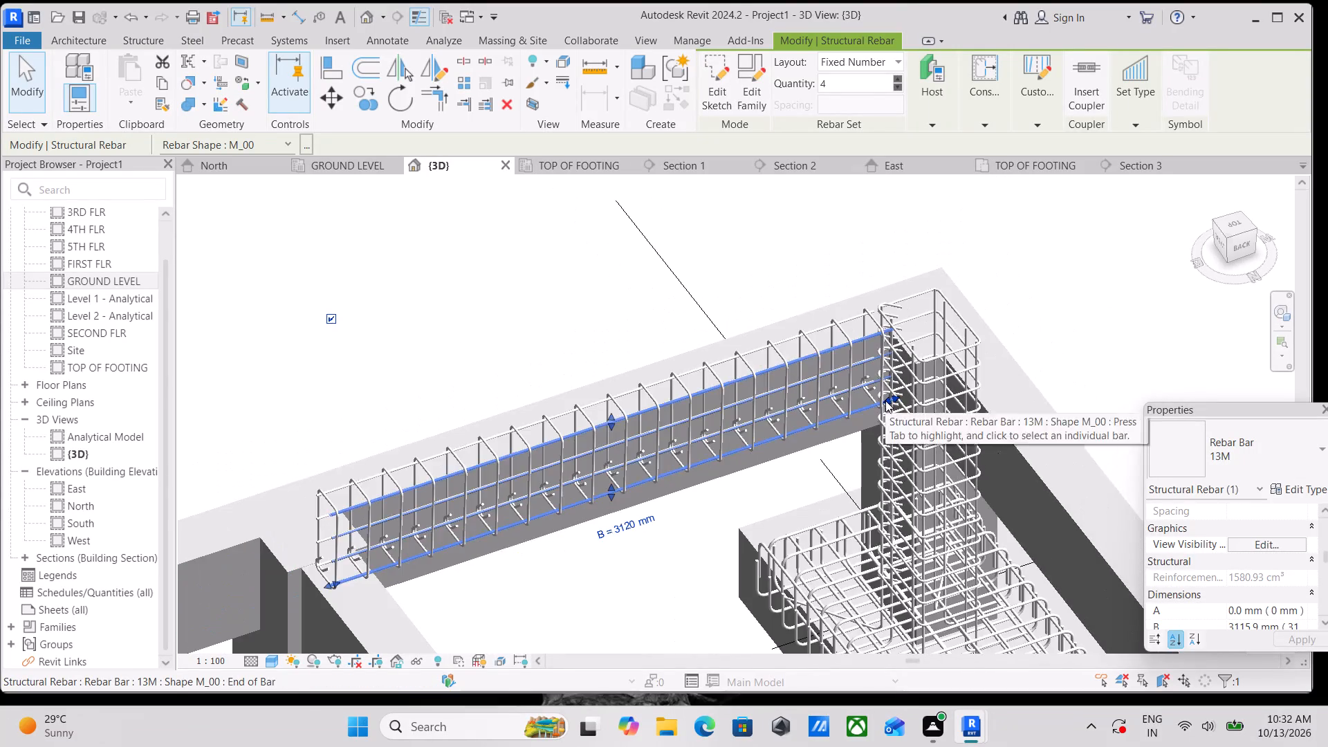
pyautogui.press('Escape')
# Examine the reinforced footing, column and beam within the whole foundation grid in the {3D} view.
pyautogui.scroll(-4, 879, 395)
pyautogui.keyDown('shift'); pyautogui.moveTo(881, 468); pyautogui.dragTo(775, 444, button='middle'); pyautogui.keyUp('shift')
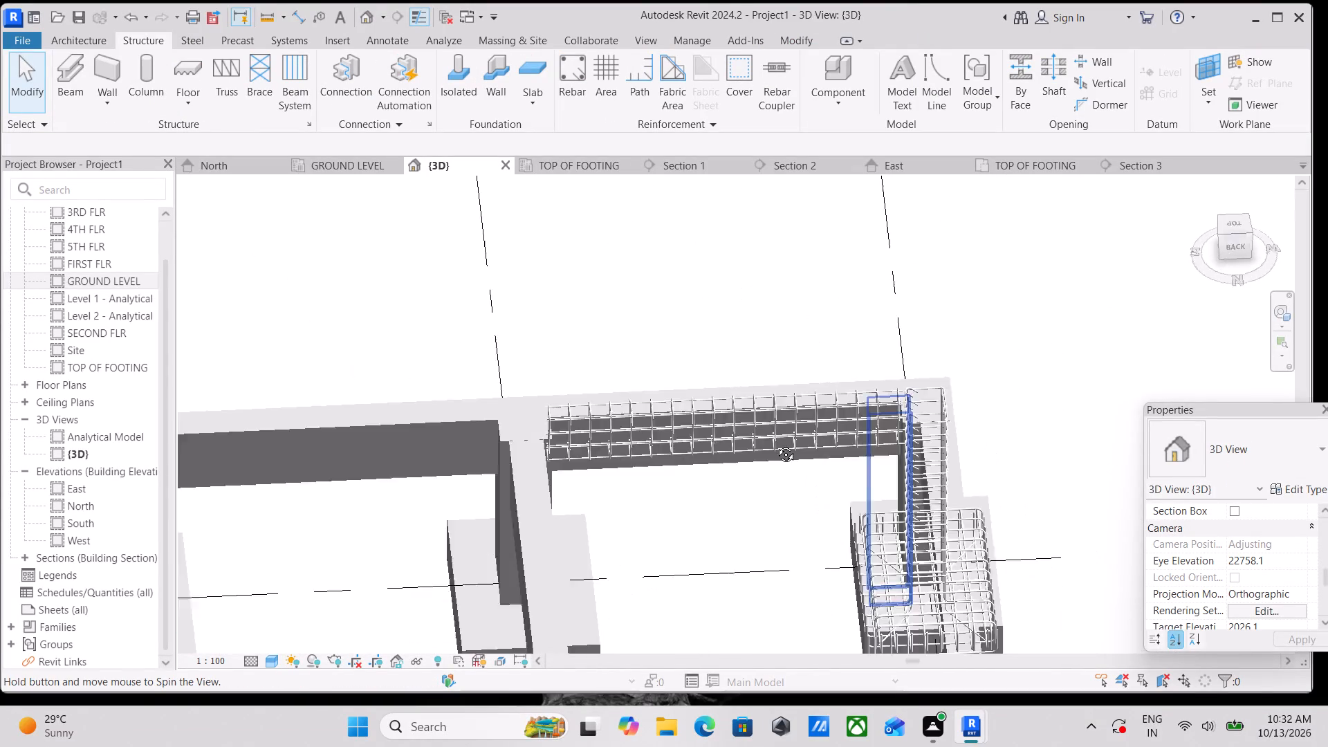
pyautogui.keyDown('shift'); pyautogui.moveTo(775, 444); pyautogui.dragTo(365, 316, button='middle'); pyautogui.keyUp('shift')
pyautogui.moveTo(681, 412); pyautogui.dragTo(653, 250, button='middle')
pyautogui.scroll(-2, 730, 465)
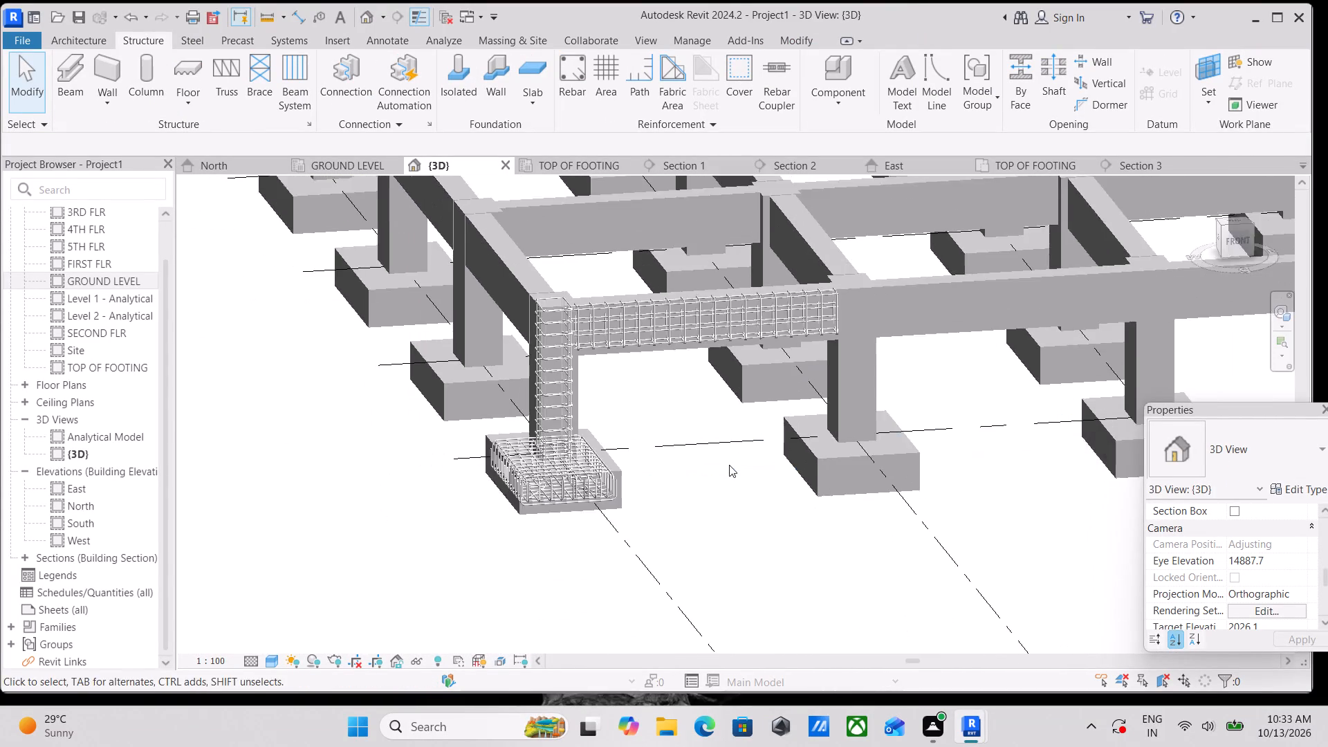
pyautogui.moveTo(724, 459); pyautogui.dragTo(733, 433, button='middle')
pyautogui.scroll(-3, 733, 433)
pyautogui.moveTo(733, 433); pyautogui.dragTo(741, 528, button='middle')
pyautogui.scroll(-2, 739, 524)
pyautogui.moveTo(739, 524); pyautogui.dragTo(735, 477, button='middle')
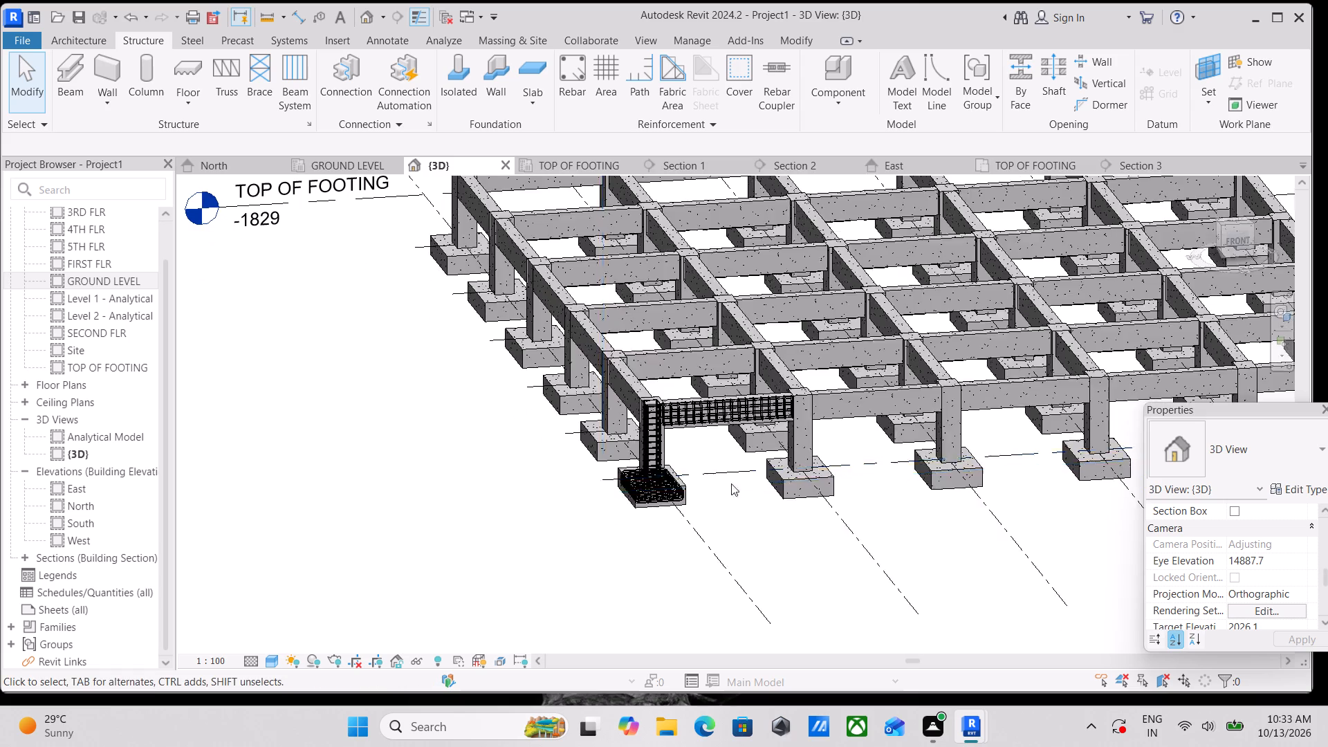
# Propagate the reinforced corner footing's rebar, aligned by host, to the five other footings in the front row.
pyautogui.scroll(7, 727, 489)
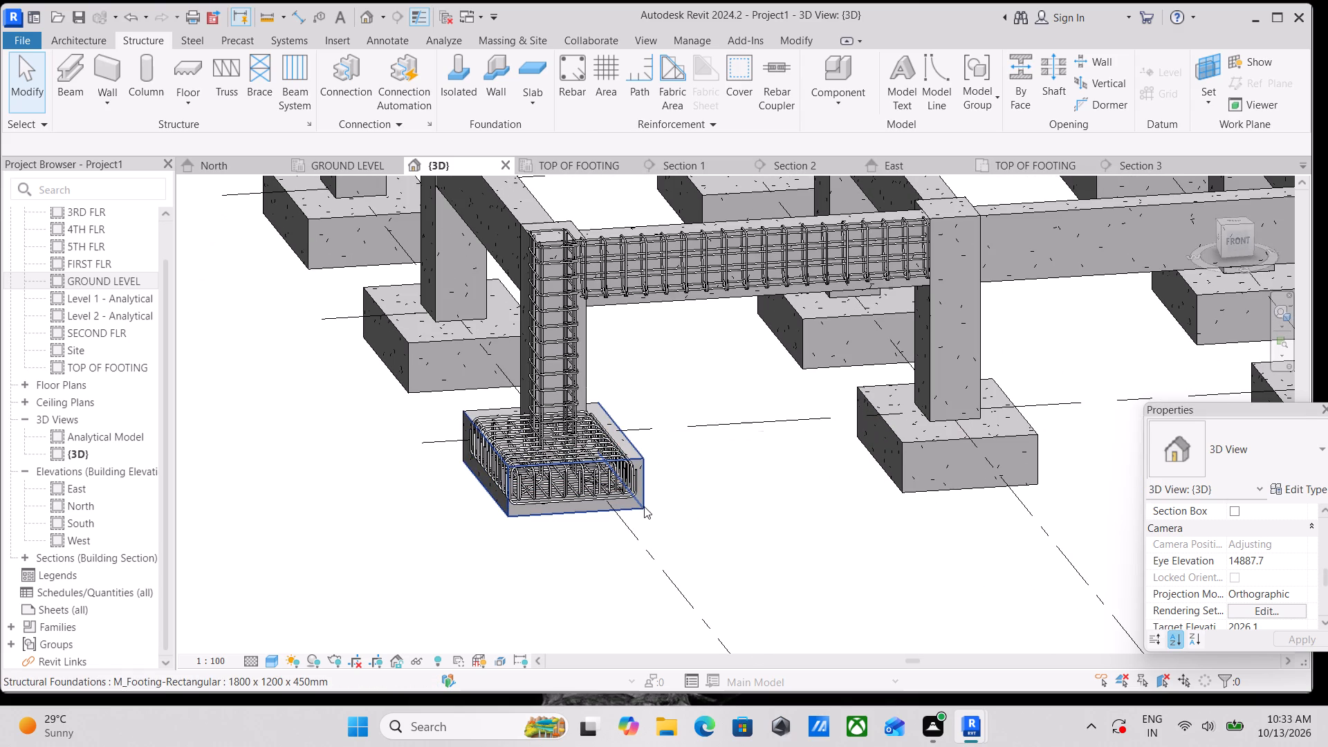
pyautogui.click(644, 506)
pyautogui.scroll(-2, 653, 440)
pyautogui.moveTo(653, 440); pyautogui.dragTo(494, 527, button='middle')
pyautogui.scroll(-3, 509, 465)
pyautogui.moveTo(509, 467); pyautogui.dragTo(470, 519, button='middle')
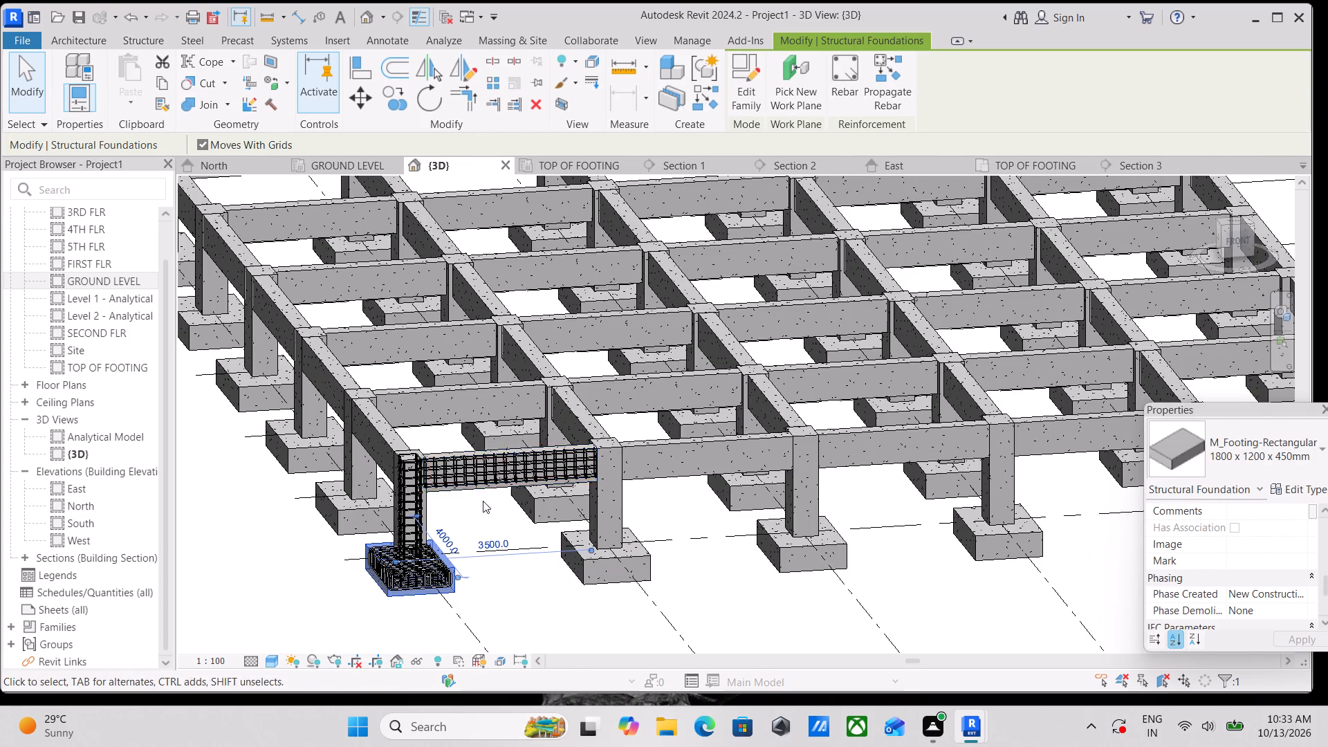
pyautogui.click(876, 73)
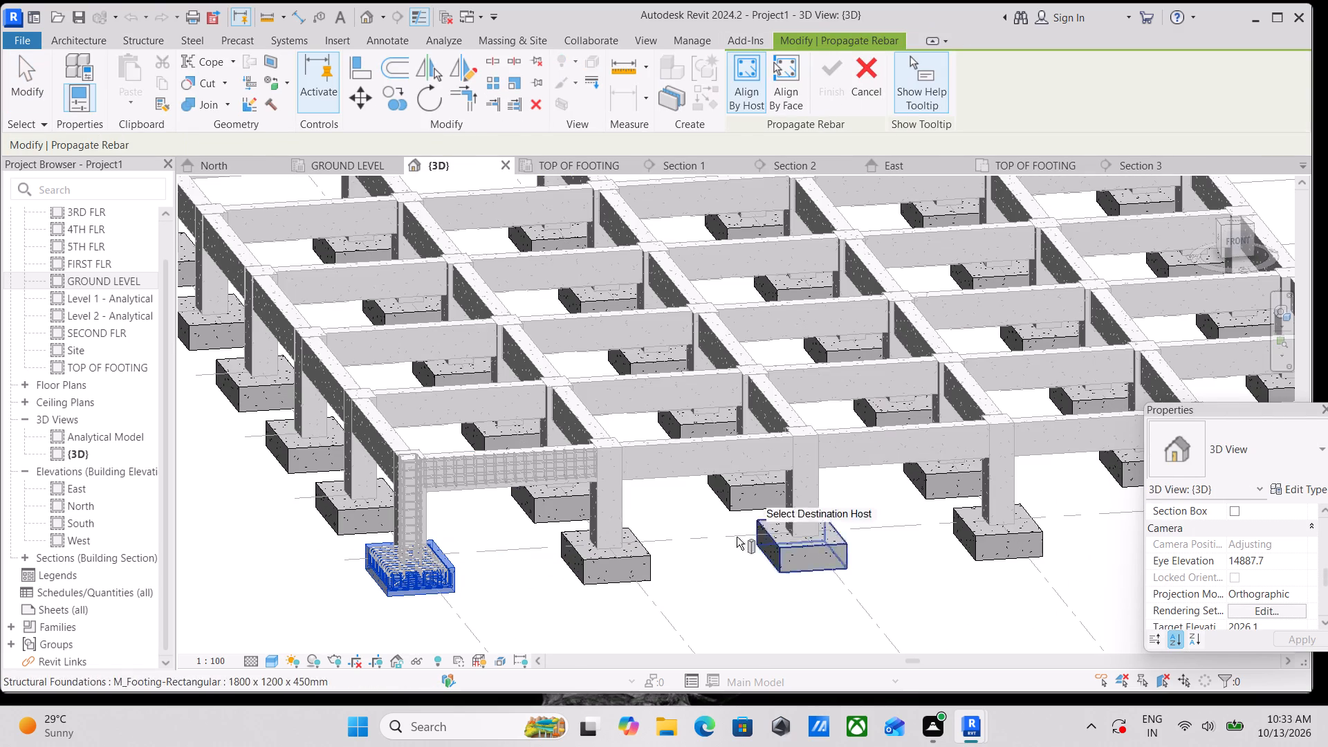
pyautogui.click(652, 558)
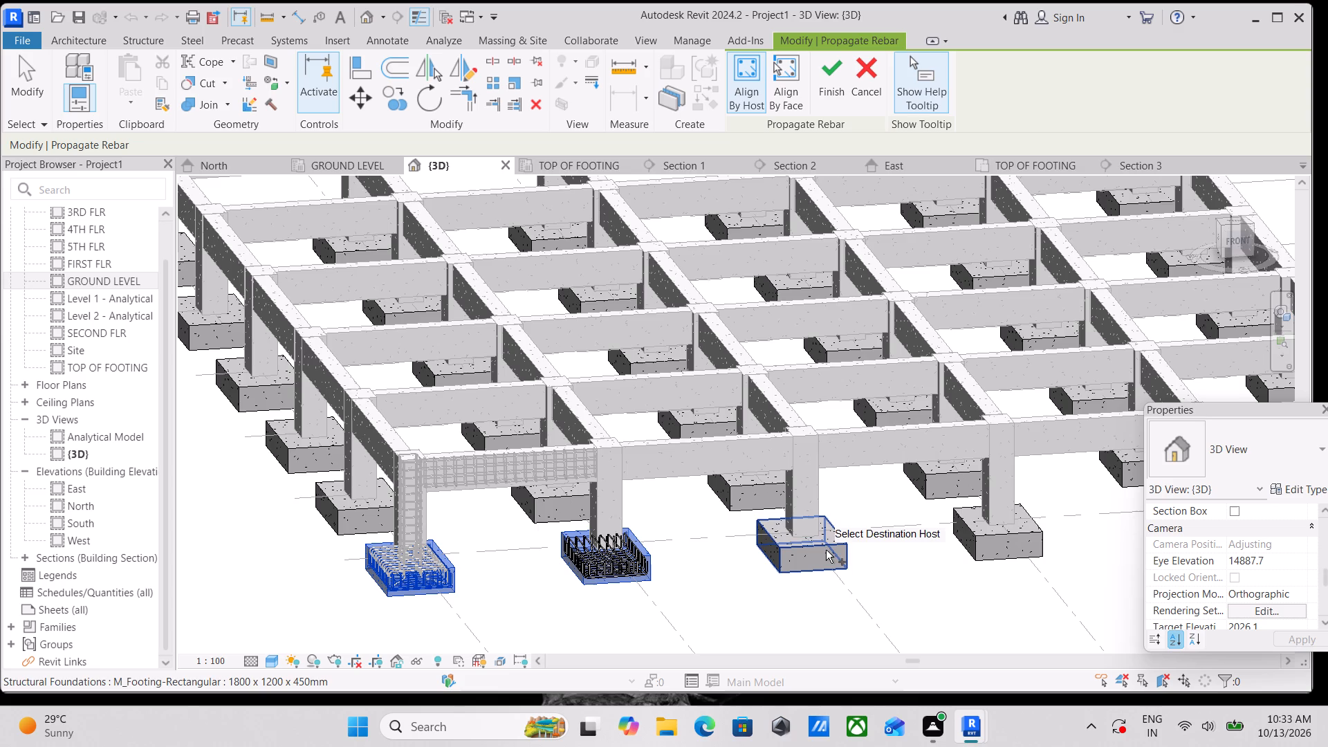
pyautogui.click(828, 549)
pyautogui.scroll(-1, 840, 533)
pyautogui.moveTo(840, 532); pyautogui.dragTo(574, 494, button='middle')
pyautogui.click(739, 500)
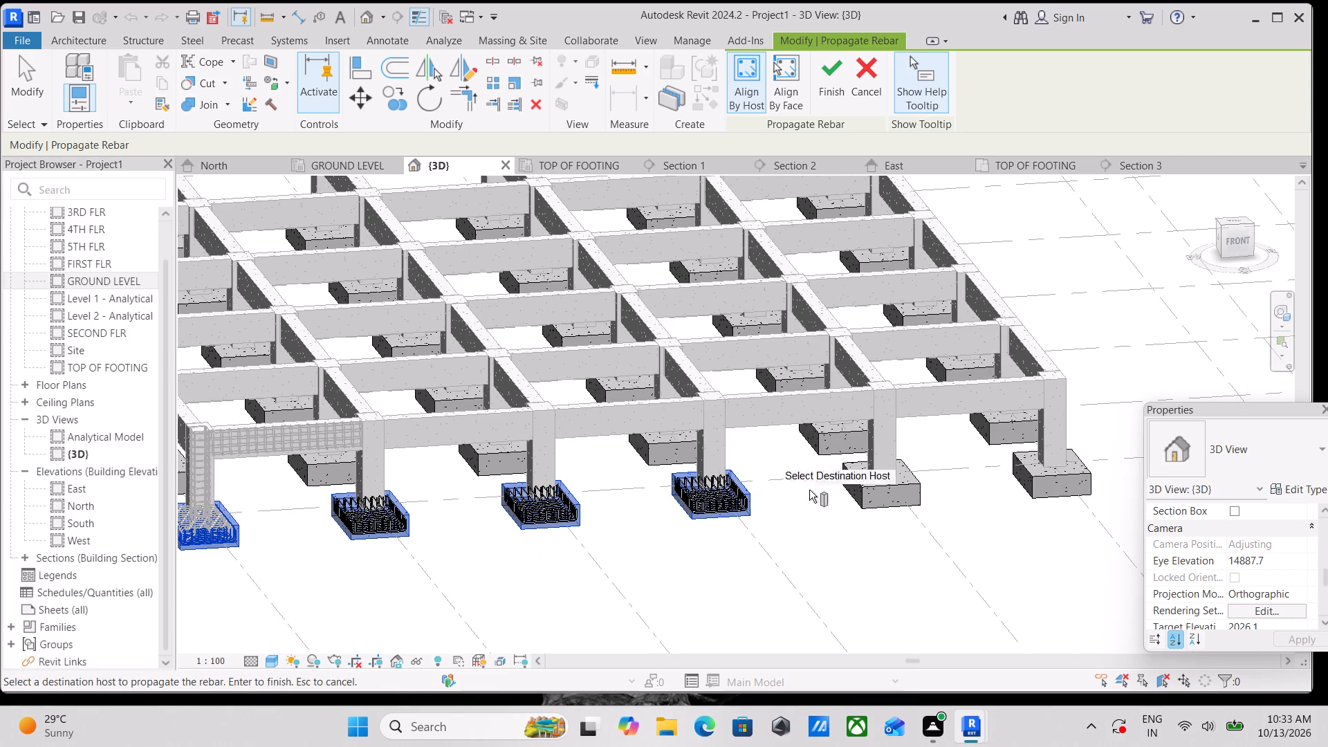
pyautogui.click(905, 492)
pyautogui.moveTo(848, 497); pyautogui.dragTo(722, 530, button='middle')
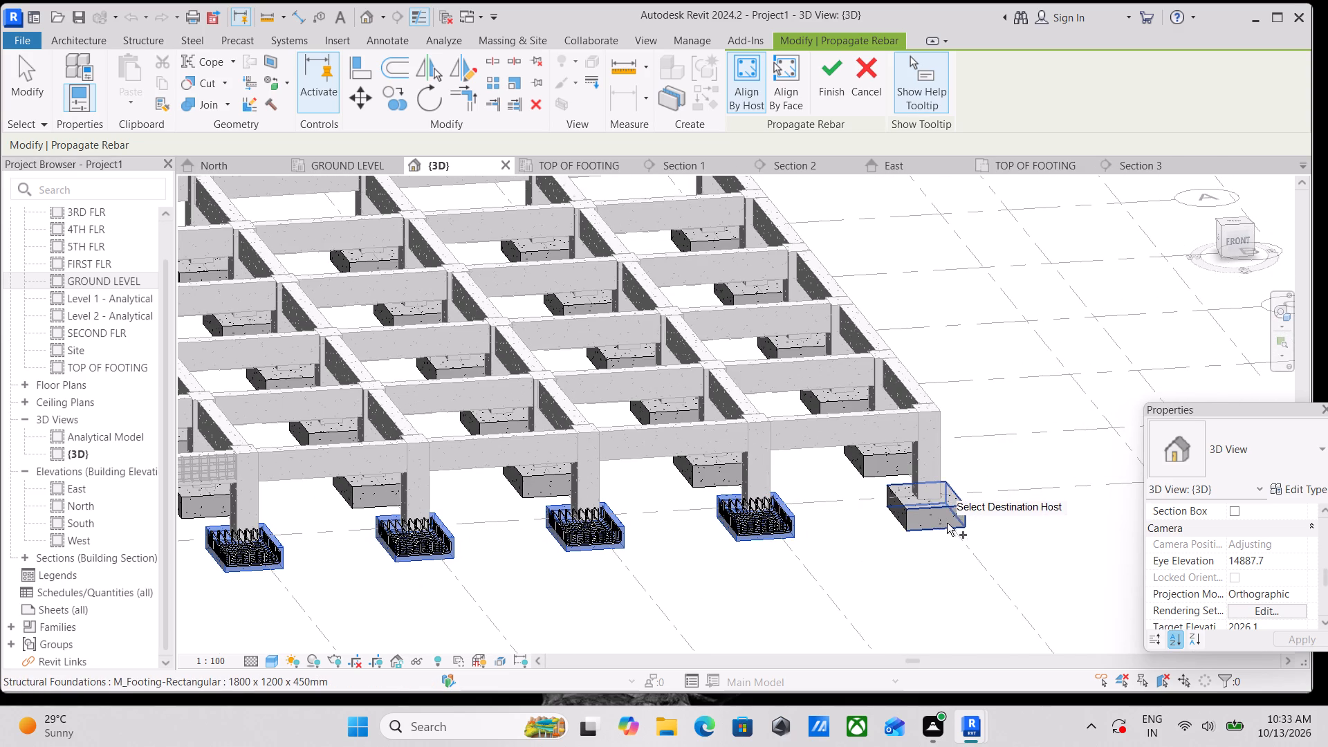
pyautogui.click(947, 523)
# Add the six footings of the second row as destination hosts for the propagated rebar.
pyautogui.moveTo(947, 507); pyautogui.dragTo(747, 556, button='middle')
pyautogui.click(670, 509)
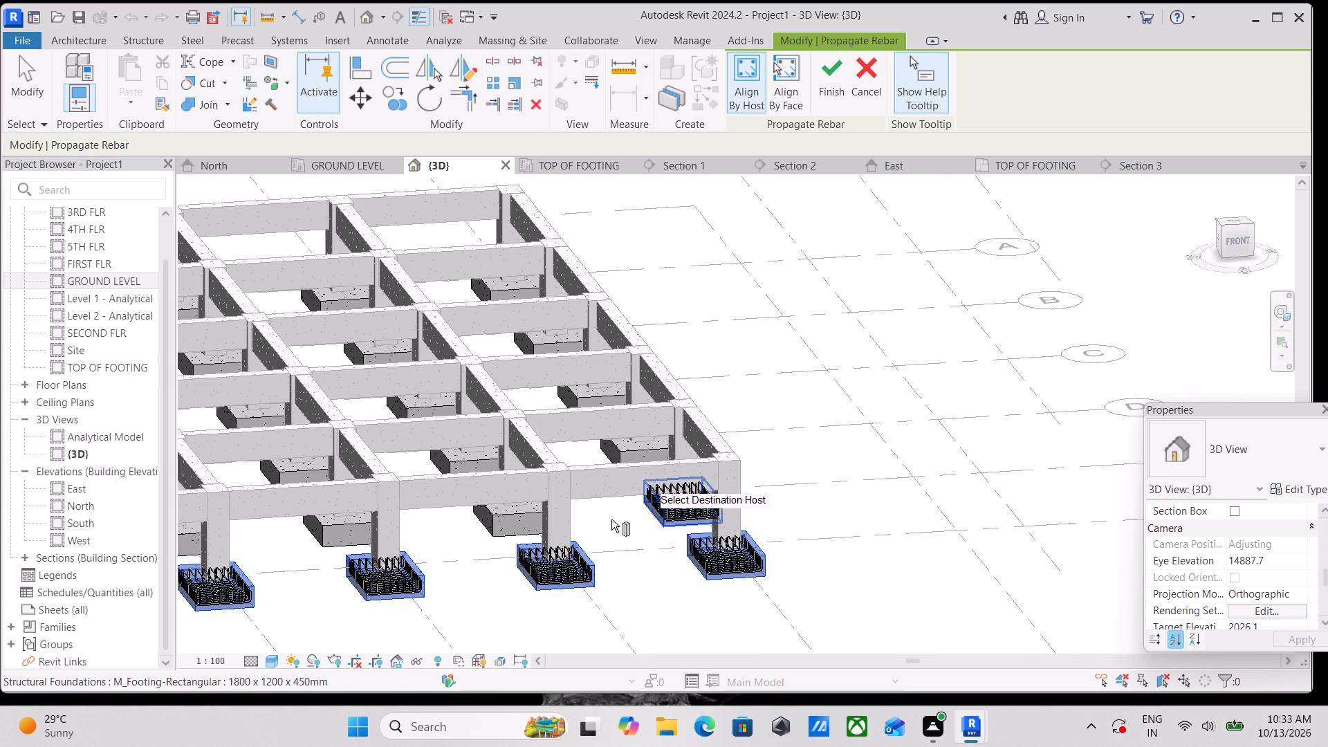
pyautogui.click(500, 513)
pyautogui.moveTo(460, 532); pyautogui.dragTo(661, 510, button='middle')
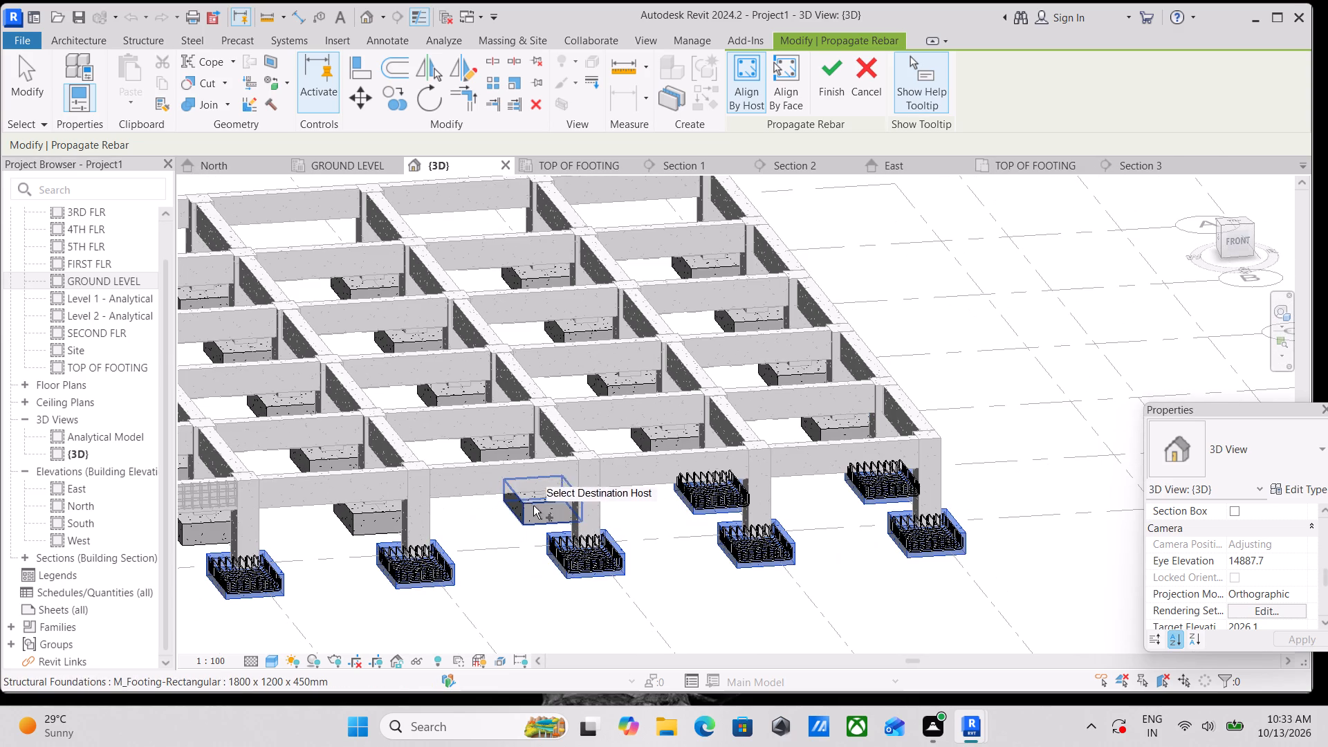
pyautogui.click(528, 501)
pyautogui.moveTo(483, 518); pyautogui.dragTo(679, 512, button='middle')
pyautogui.click(553, 512)
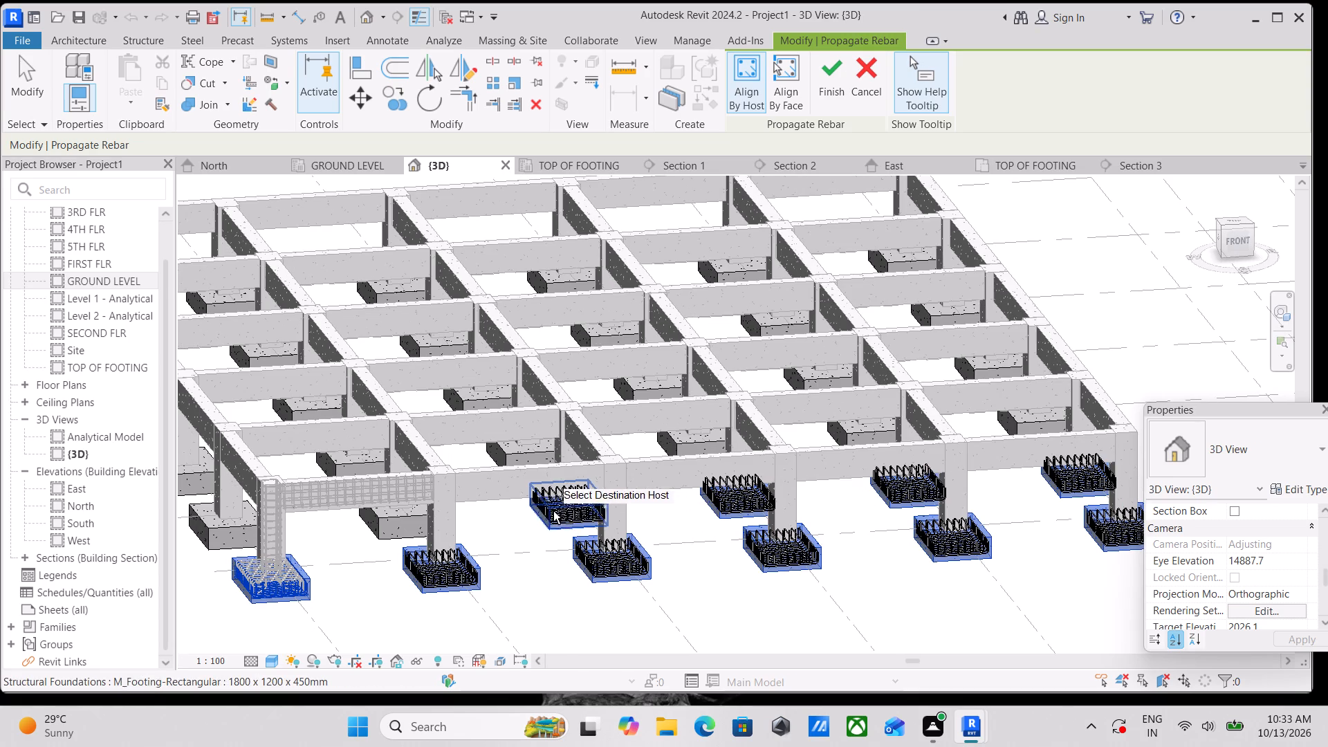
pyautogui.moveTo(505, 522); pyautogui.dragTo(735, 498, button='middle')
pyautogui.click(620, 499)
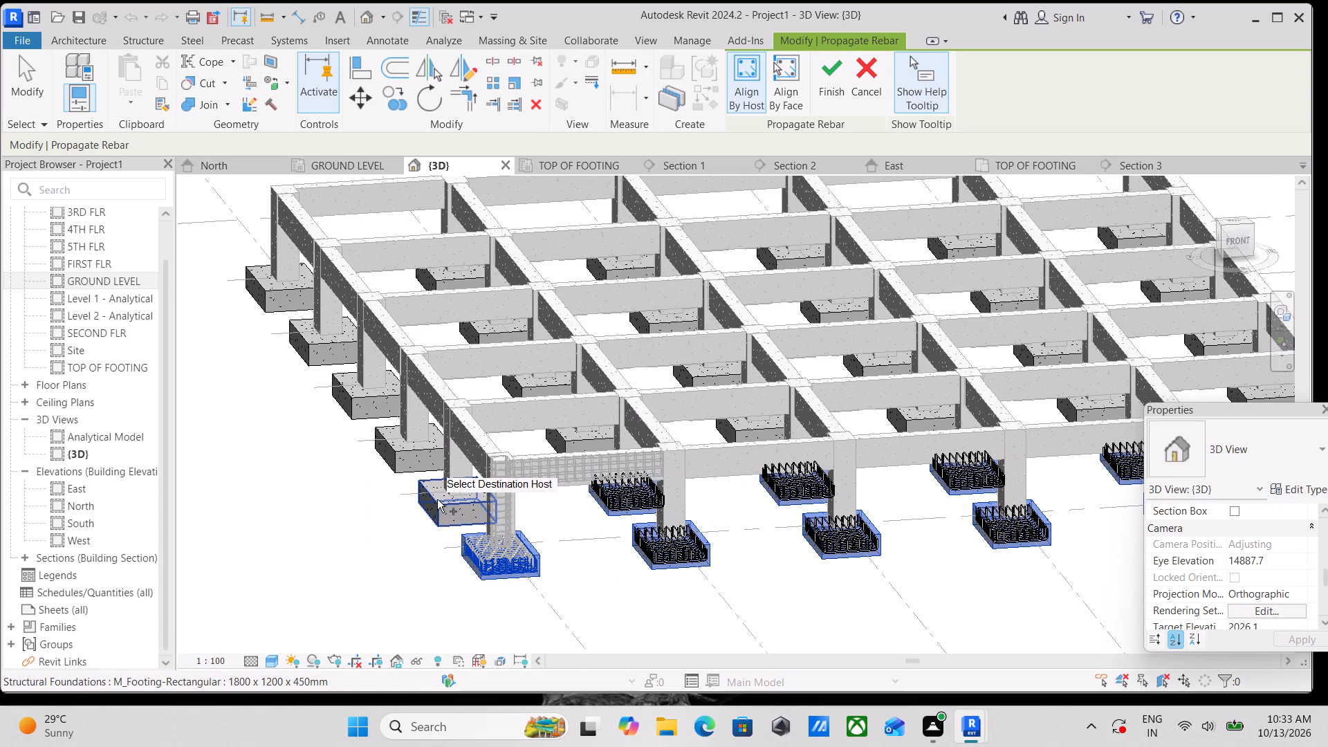
pyautogui.click(444, 507)
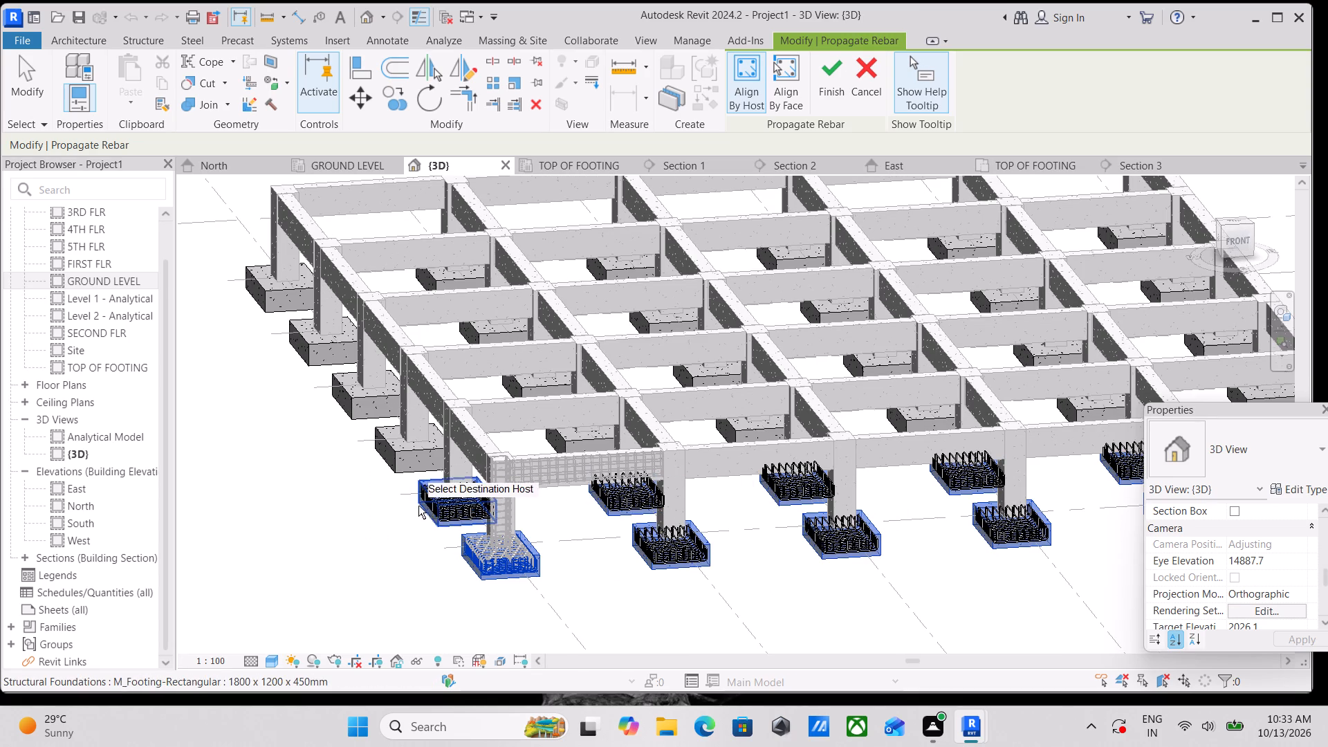
# Add the six footings of the third row as destination hosts for the propagated rebar.
pyautogui.keyDown('shift'); pyautogui.moveTo(428, 505); pyautogui.dragTo(568, 654, button='middle'); pyautogui.keyUp('shift')
pyautogui.scroll(-2, 578, 631)
pyautogui.moveTo(580, 631); pyautogui.dragTo(757, 604, button='middle')
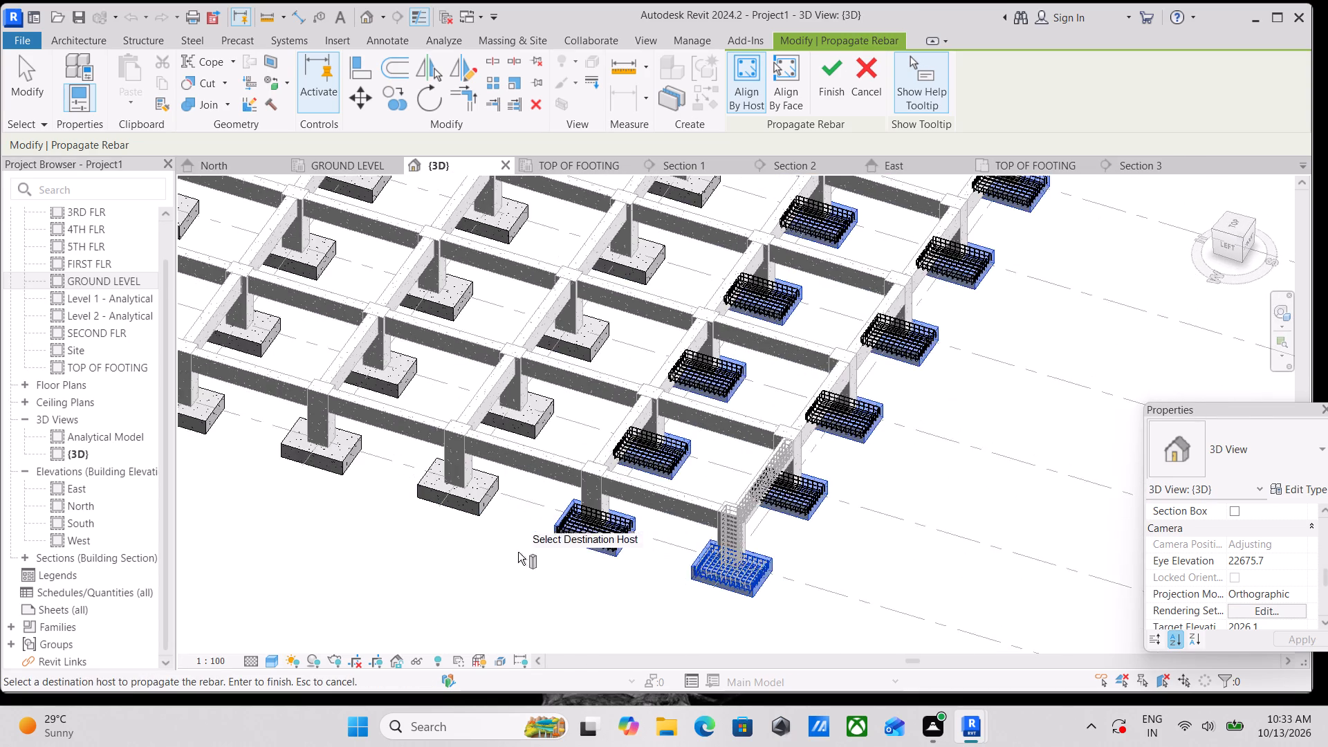
pyautogui.scroll(3, 511, 544)
pyautogui.click(466, 483)
pyautogui.moveTo(443, 522); pyautogui.dragTo(356, 699, button='middle')
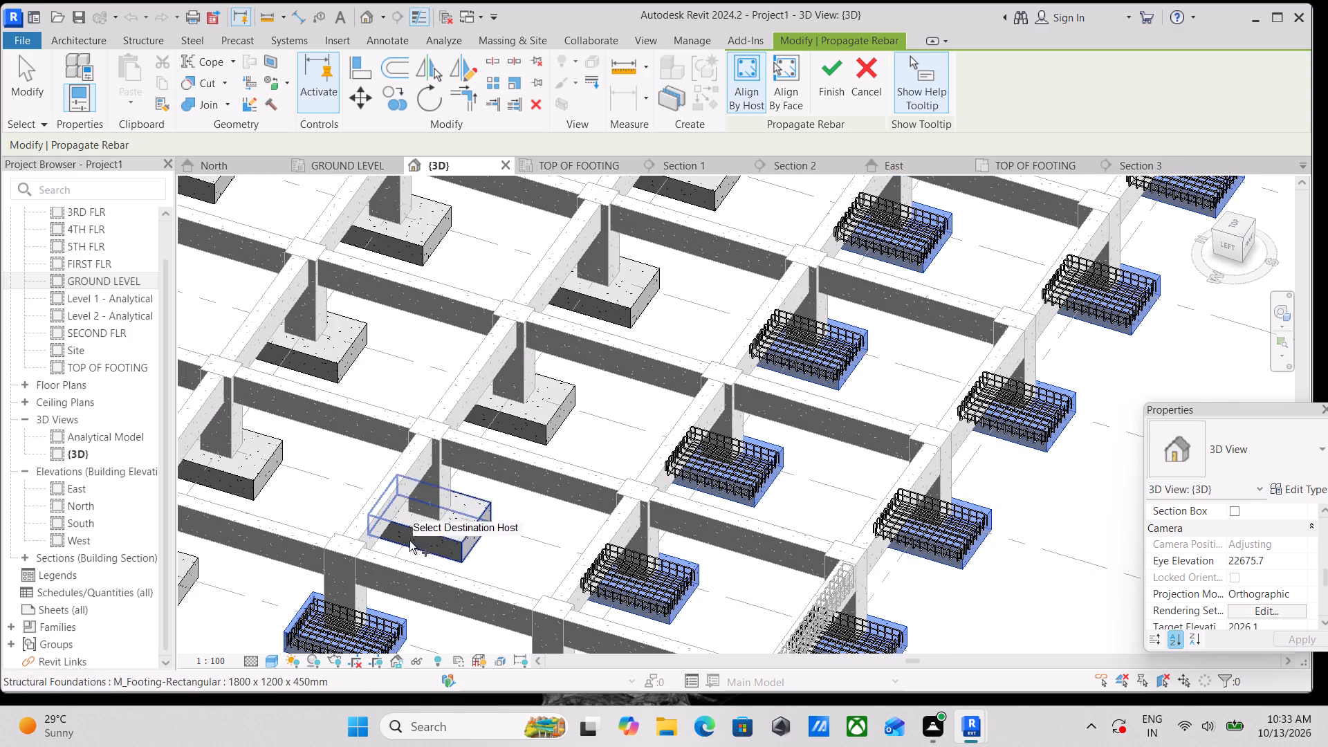
pyautogui.click(441, 533)
pyautogui.moveTo(472, 508); pyautogui.dragTo(396, 661, button='middle')
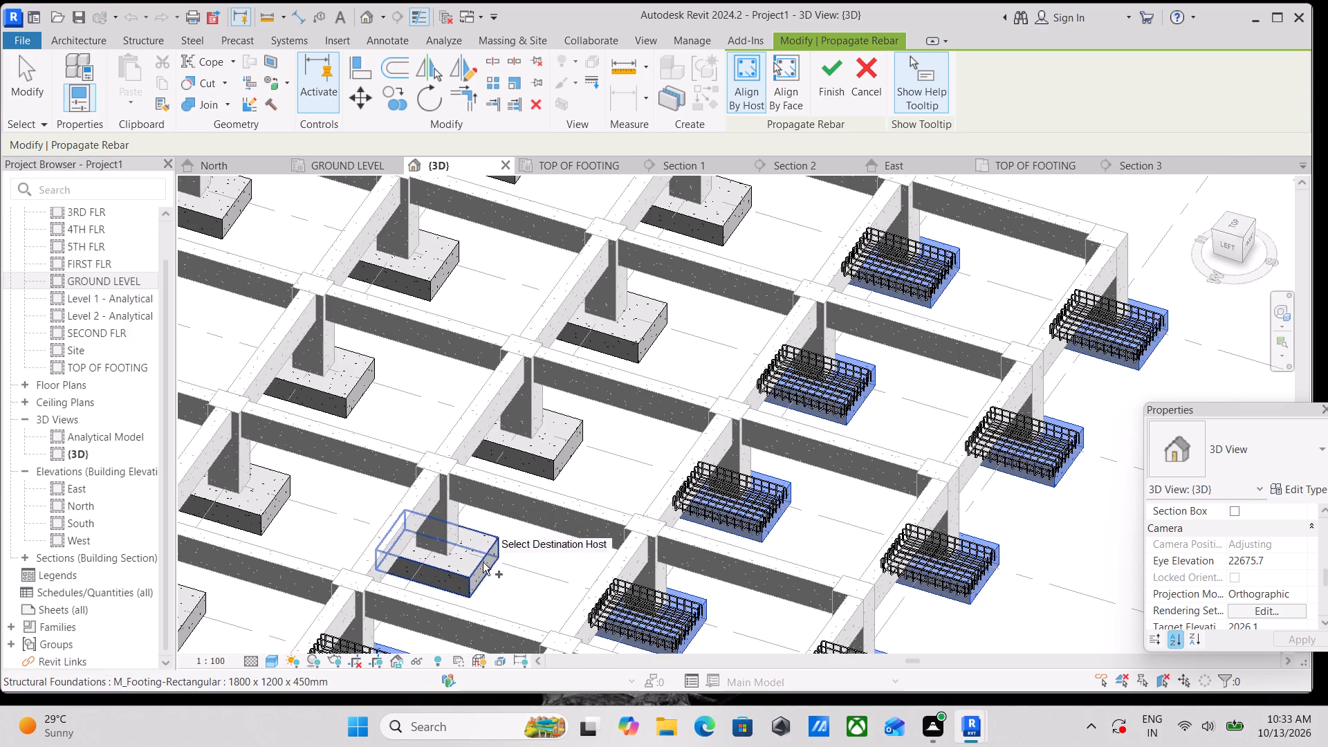
pyautogui.click(472, 564)
pyautogui.moveTo(538, 510); pyautogui.dragTo(520, 605, button='middle')
pyautogui.click(546, 542)
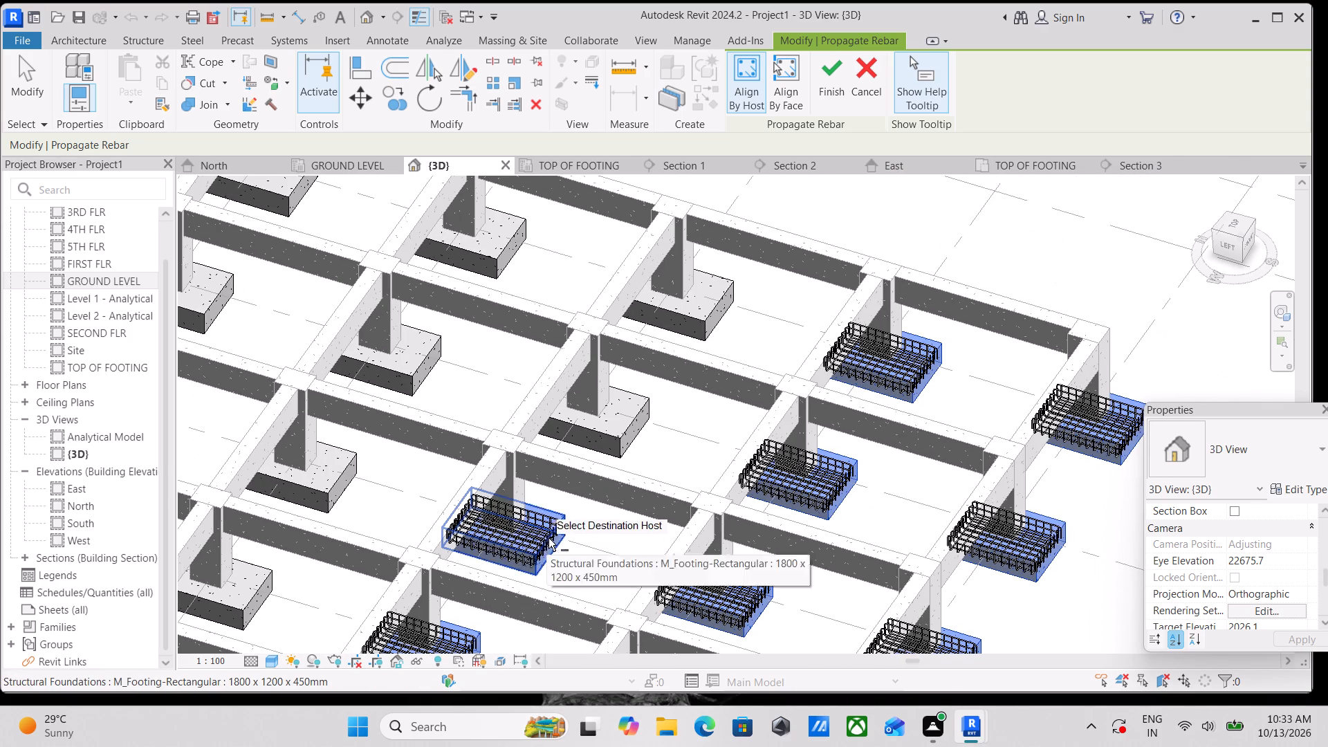
pyautogui.moveTo(560, 521); pyautogui.dragTo(539, 662, button='middle')
pyautogui.click(593, 582)
pyautogui.moveTo(643, 527); pyautogui.dragTo(603, 627, button='middle')
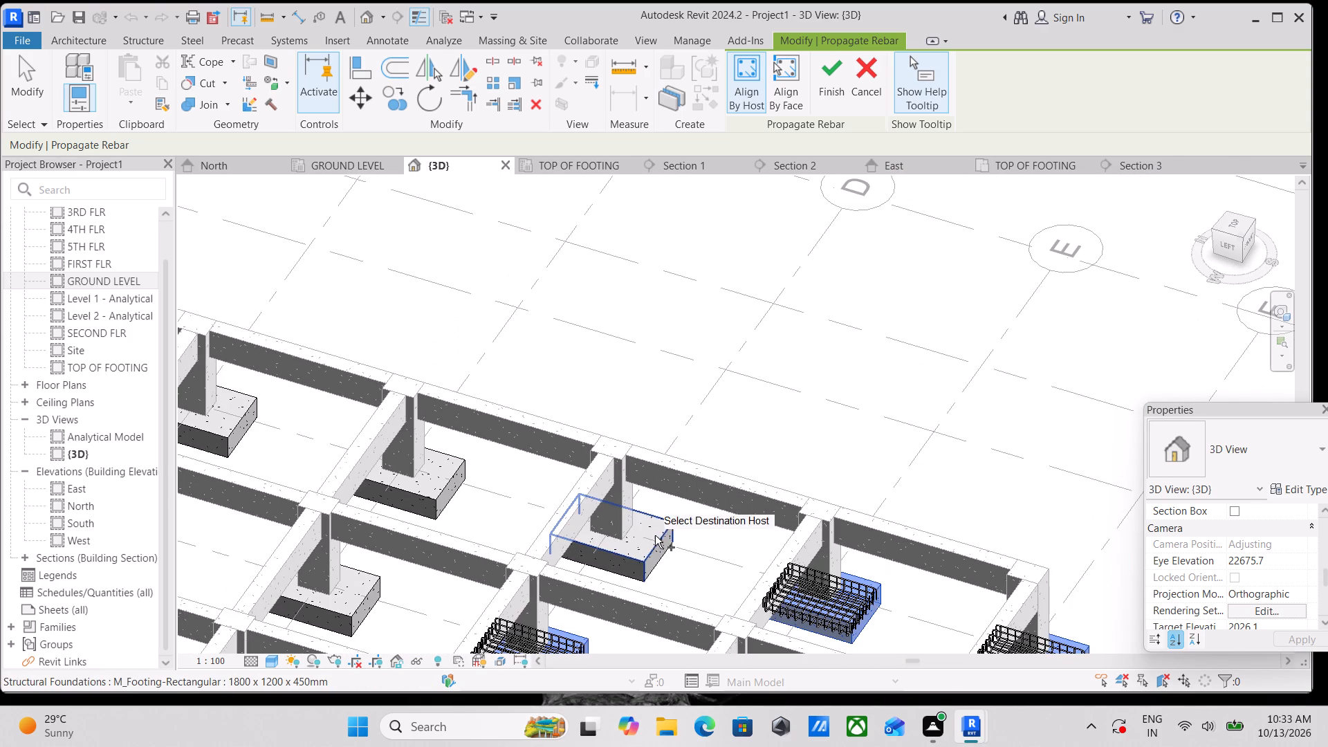
pyautogui.click(656, 534)
# Add the six footings of the fourth row as destination hosts for the propagated rebar.
pyautogui.scroll(-3, 535, 543)
pyautogui.moveTo(510, 542); pyautogui.dragTo(582, 517, button='middle')
pyautogui.scroll(1, 579, 517)
pyautogui.click(531, 490)
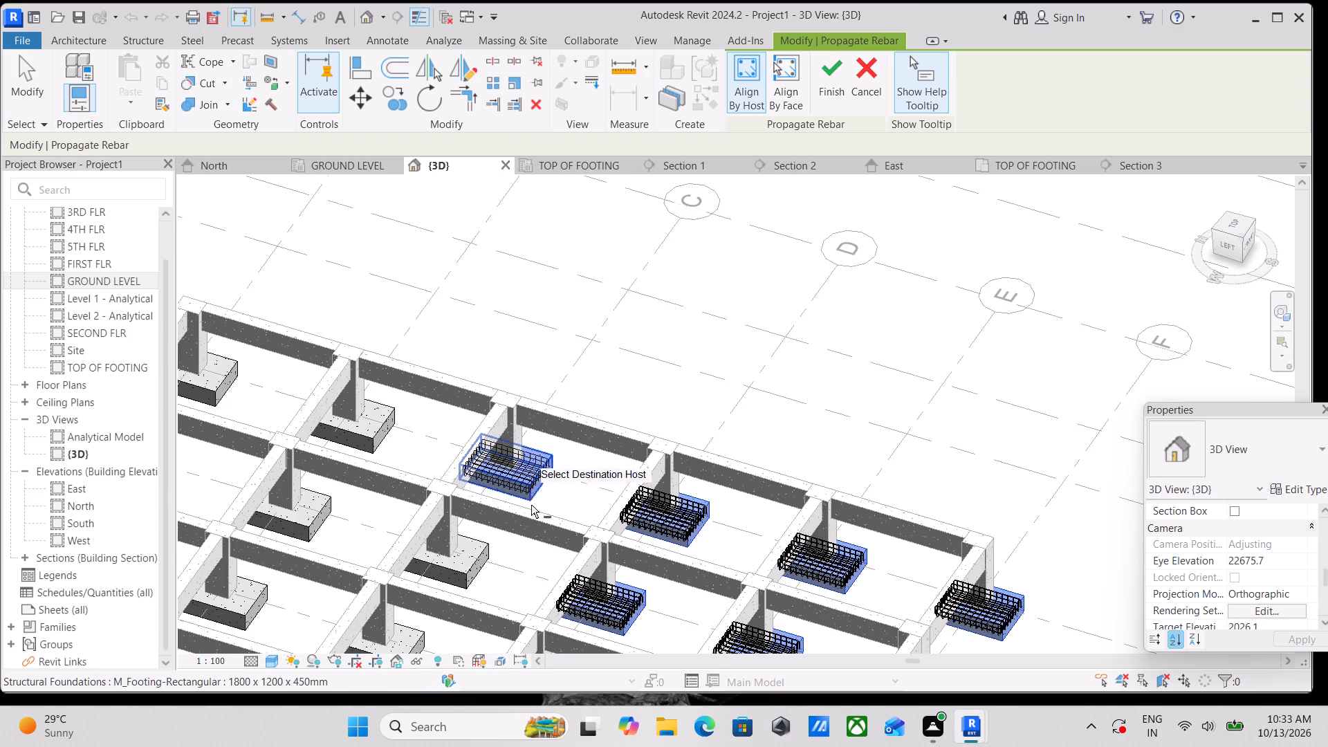
pyautogui.scroll(-1, 538, 539)
pyautogui.moveTo(538, 539); pyautogui.dragTo(627, 452, button='middle')
pyautogui.click(569, 474)
pyautogui.moveTo(566, 490); pyautogui.dragTo(628, 427, button='middle')
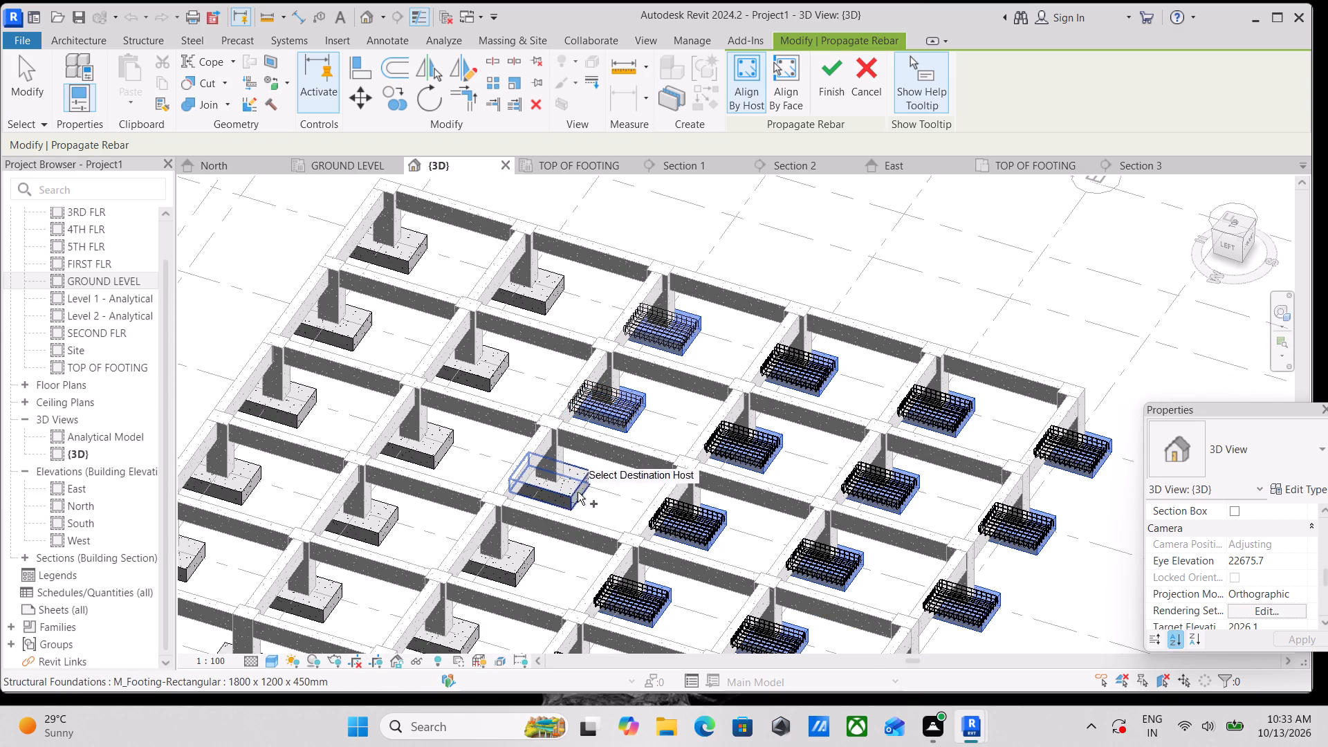
pyautogui.click(565, 500)
pyautogui.moveTo(565, 500); pyautogui.dragTo(628, 434, button='middle')
pyautogui.click(587, 505)
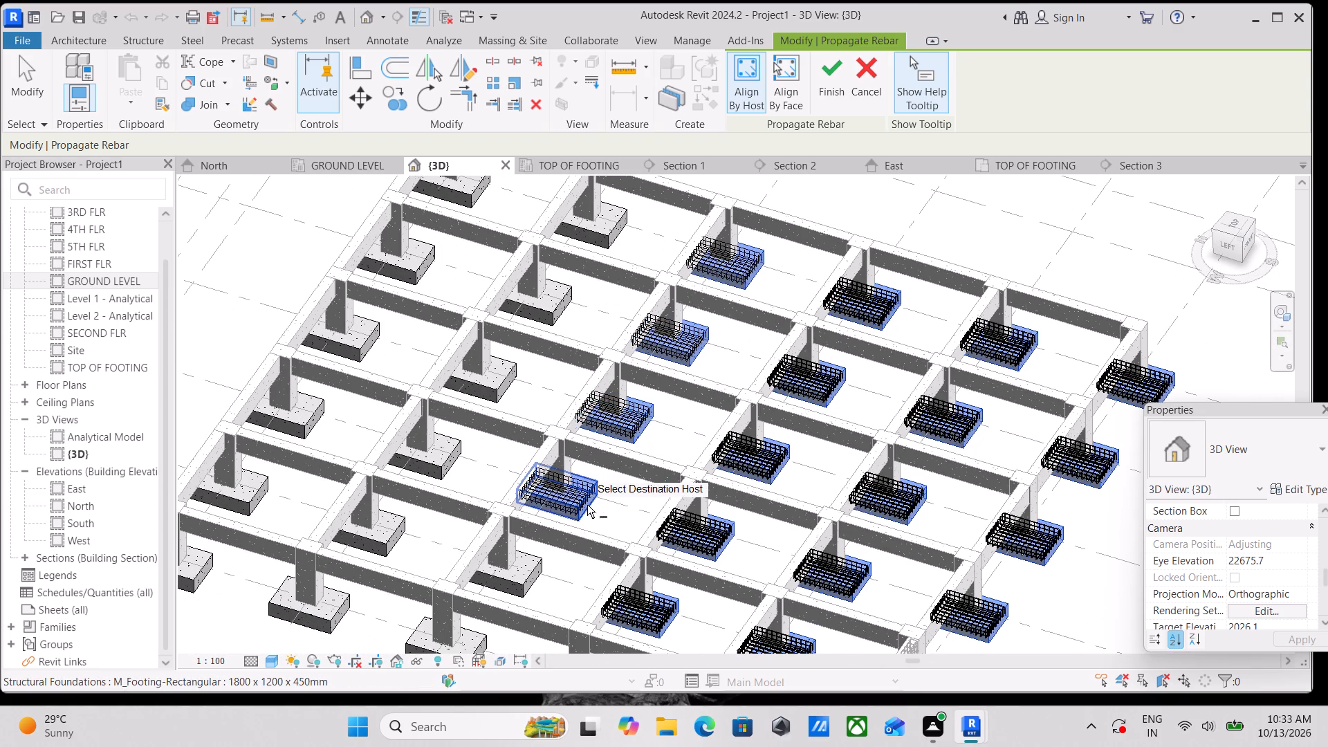
pyautogui.moveTo(587, 505); pyautogui.dragTo(643, 443, button='middle')
pyautogui.click(571, 519)
pyautogui.click(518, 607)
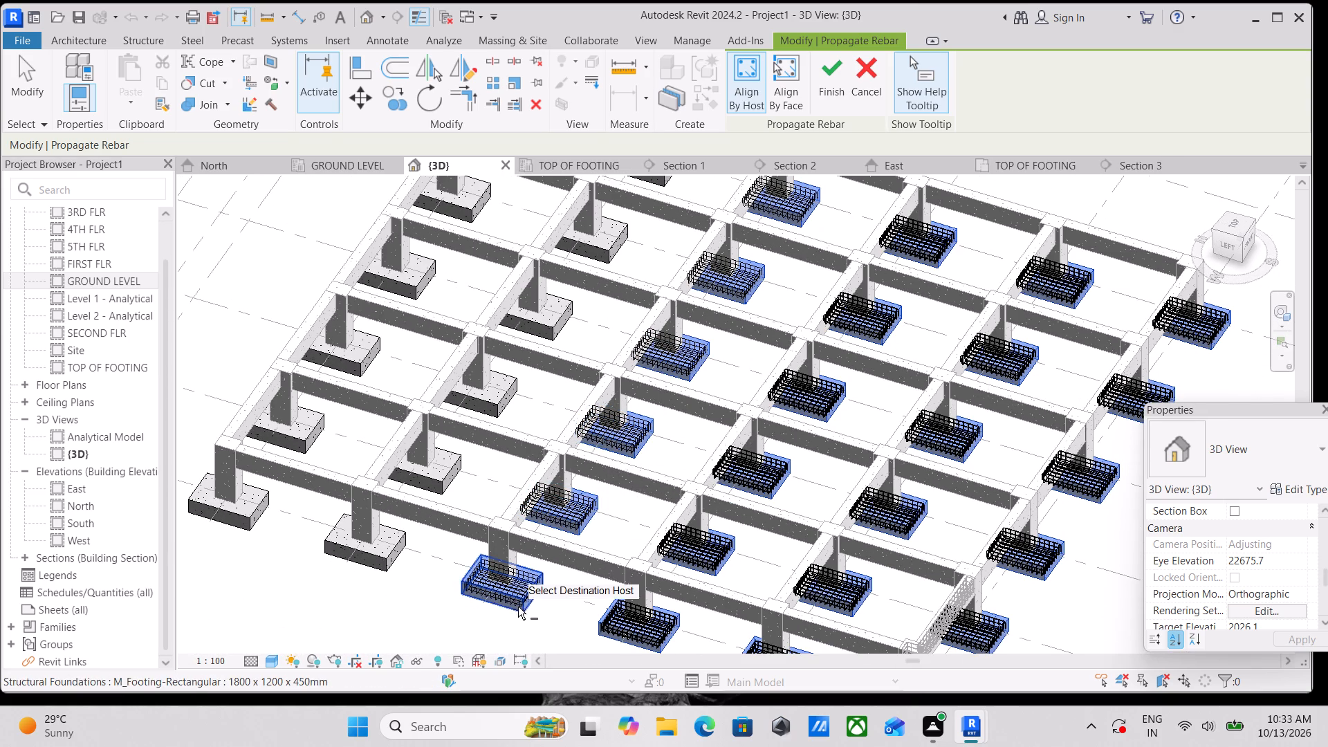
# Add the six footings of the fifth row as destination hosts for the propagated rebar.
pyautogui.scroll(3, 382, 587)
pyautogui.click(383, 550)
pyautogui.moveTo(422, 476); pyautogui.dragTo(426, 627, button='middle')
pyautogui.click(455, 573)
pyautogui.moveTo(518, 552); pyautogui.dragTo(521, 624, button='middle')
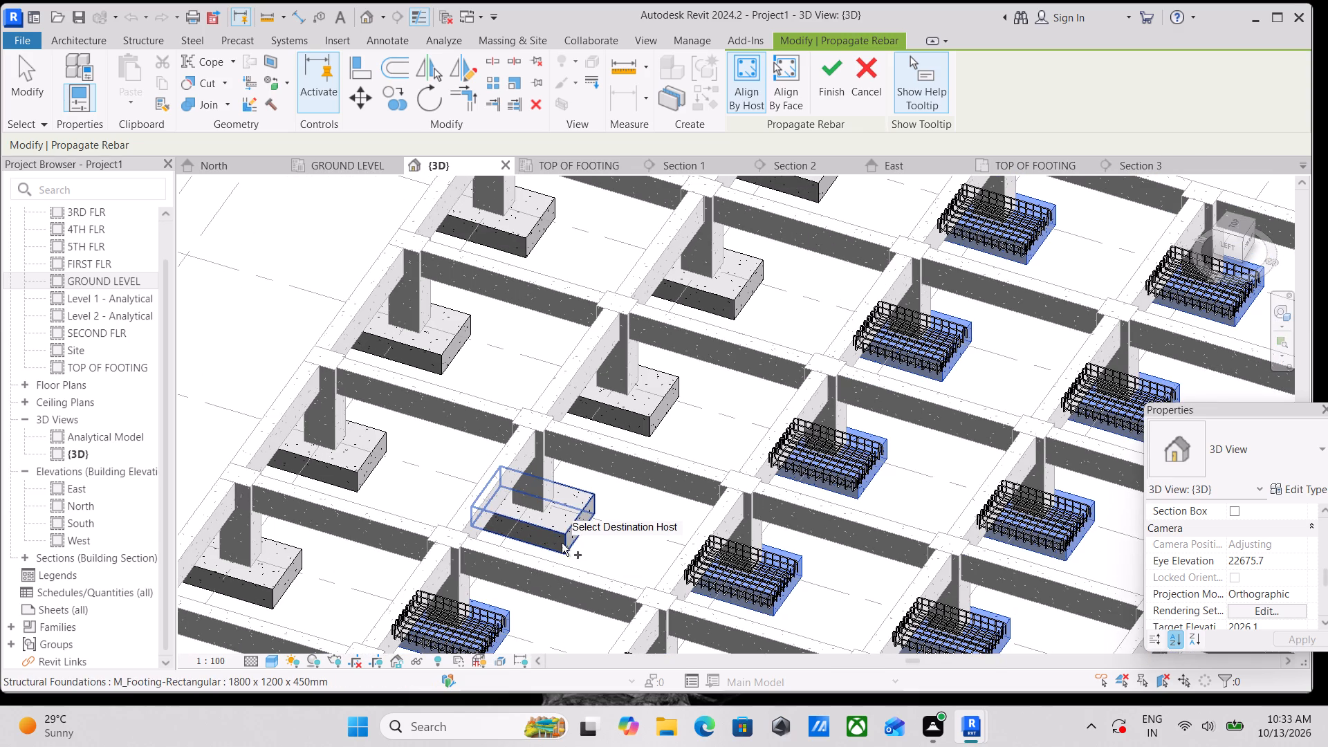
pyautogui.click(562, 542)
pyautogui.moveTo(586, 525); pyautogui.dragTo(580, 625, button='middle')
pyautogui.click(637, 526)
pyautogui.moveTo(664, 506); pyautogui.dragTo(619, 674, button='middle')
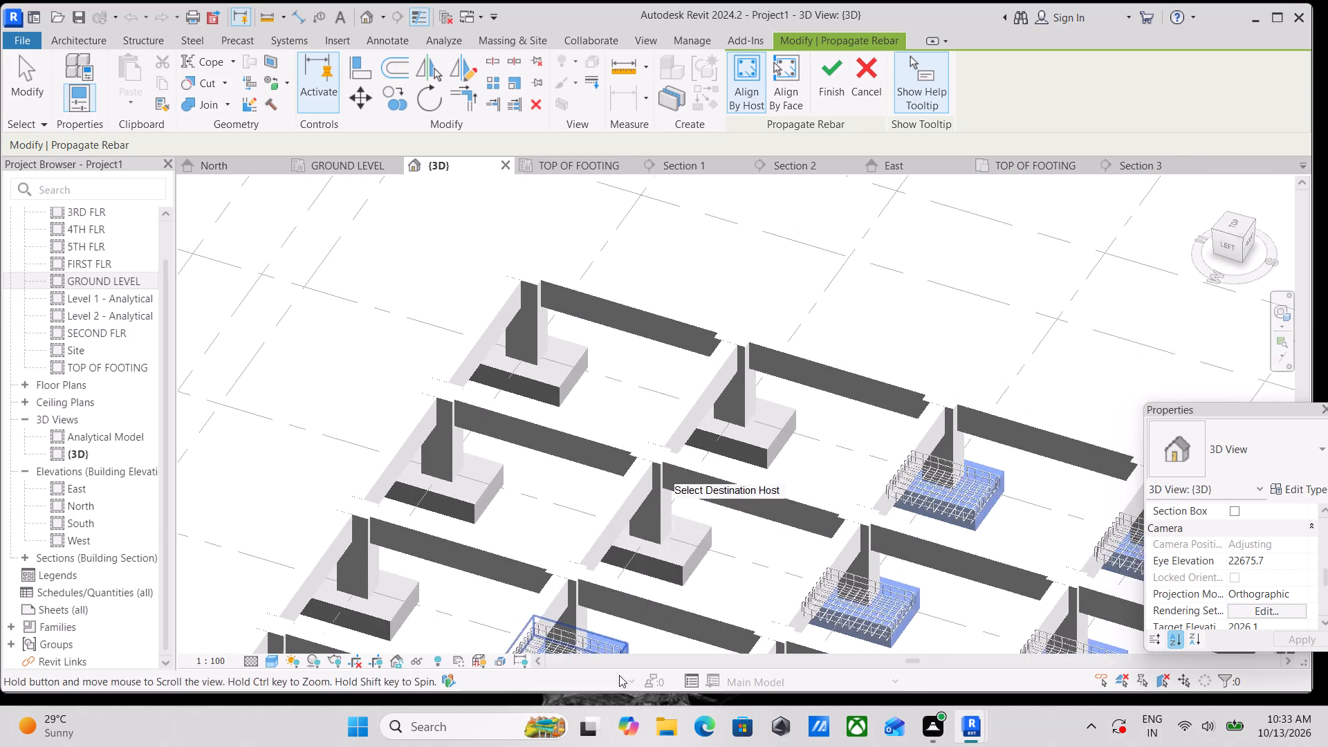
pyautogui.click(666, 564)
pyautogui.moveTo(674, 629); pyautogui.dragTo(651, 689, button='middle')
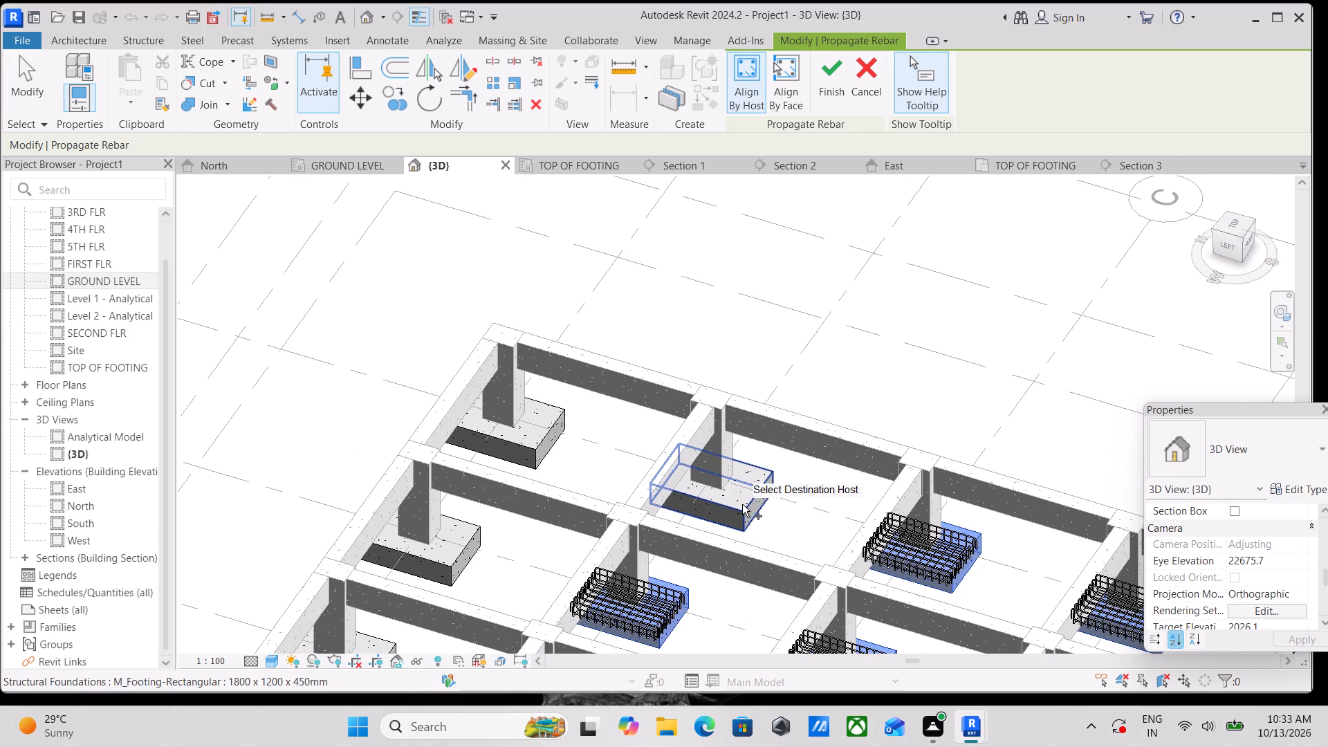
pyautogui.click(742, 504)
# Add the six footings of the last row as destination hosts and finish the footing rebar propagation.
pyautogui.click(529, 445)
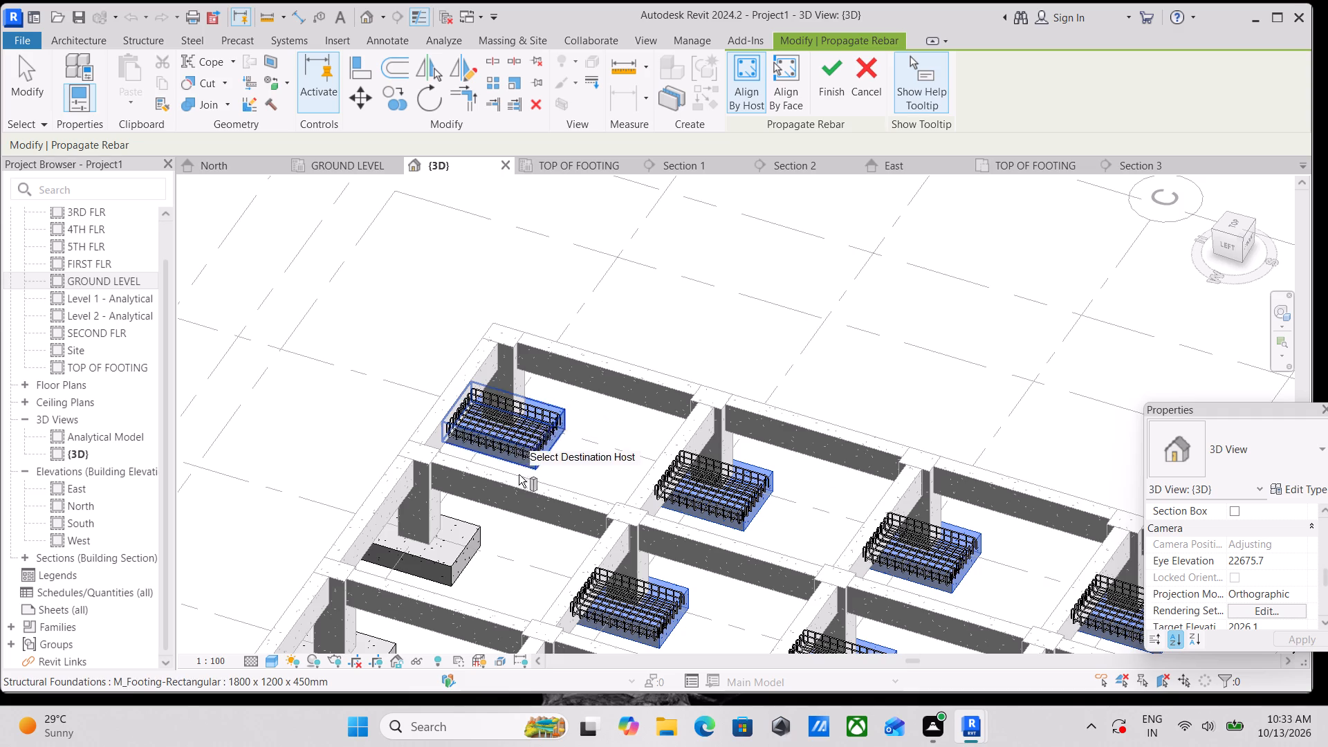
pyautogui.moveTo(519, 475); pyautogui.dragTo(602, 430, button='middle')
pyautogui.click(544, 504)
pyautogui.moveTo(463, 561); pyautogui.dragTo(559, 493, button='middle')
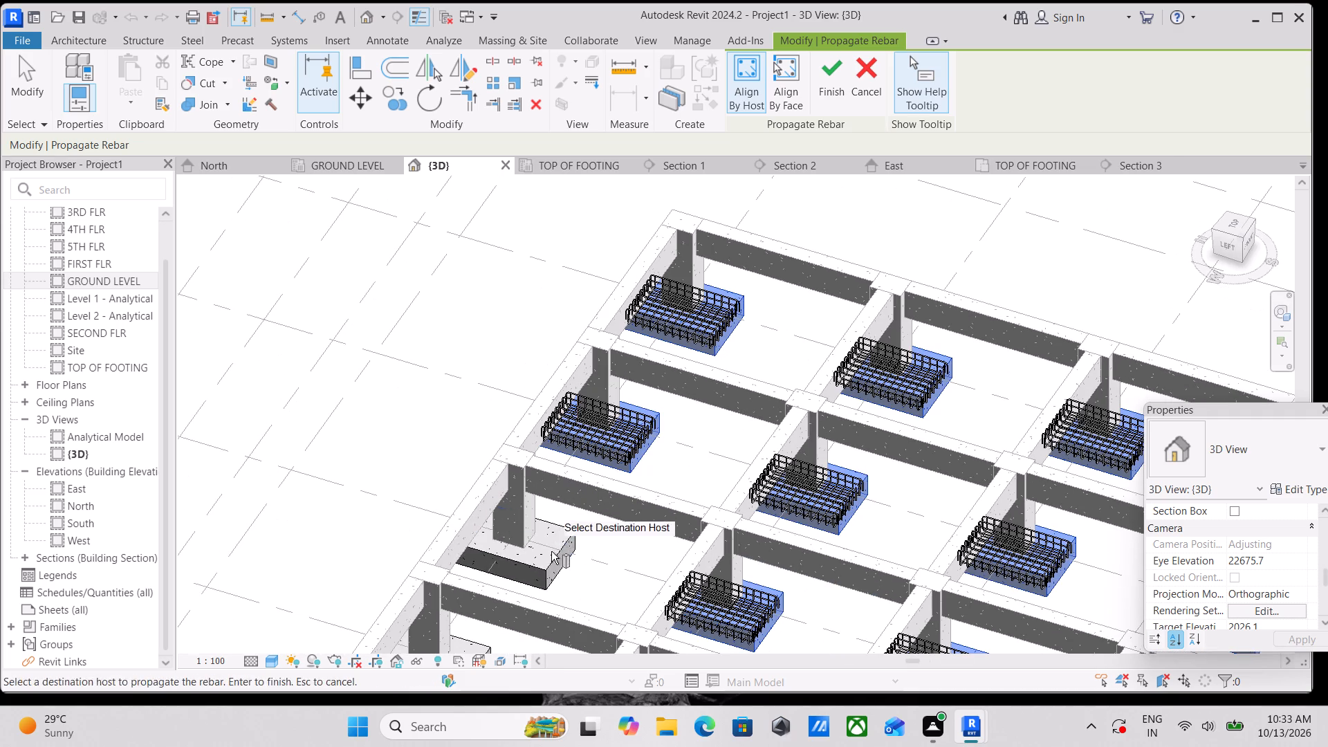
pyautogui.click(548, 564)
pyautogui.moveTo(533, 591); pyautogui.dragTo(622, 481, button='middle')
pyautogui.scroll(1, 533, 591)
pyautogui.click(554, 582)
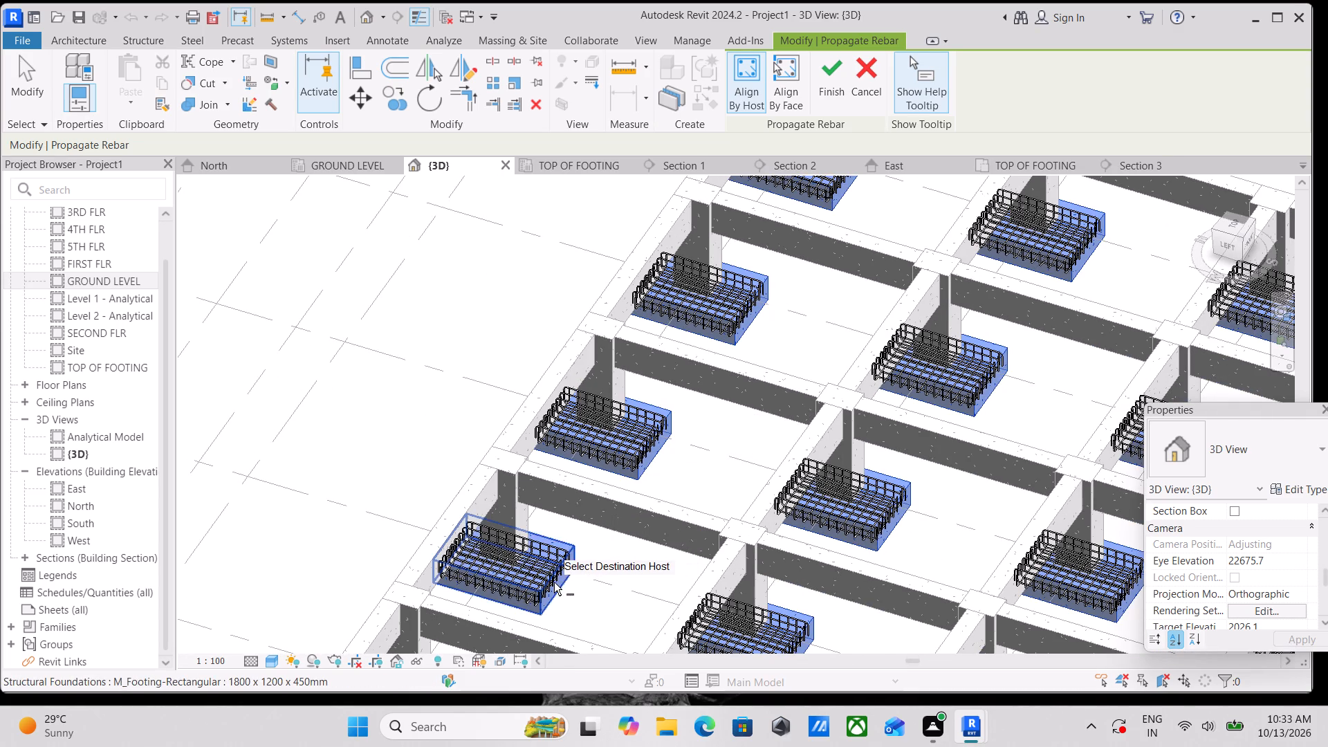
pyautogui.moveTo(554, 582); pyautogui.dragTo(690, 403, button='middle')
pyautogui.click(595, 531)
pyautogui.moveTo(692, 371); pyautogui.dragTo(737, 322, button='middle')
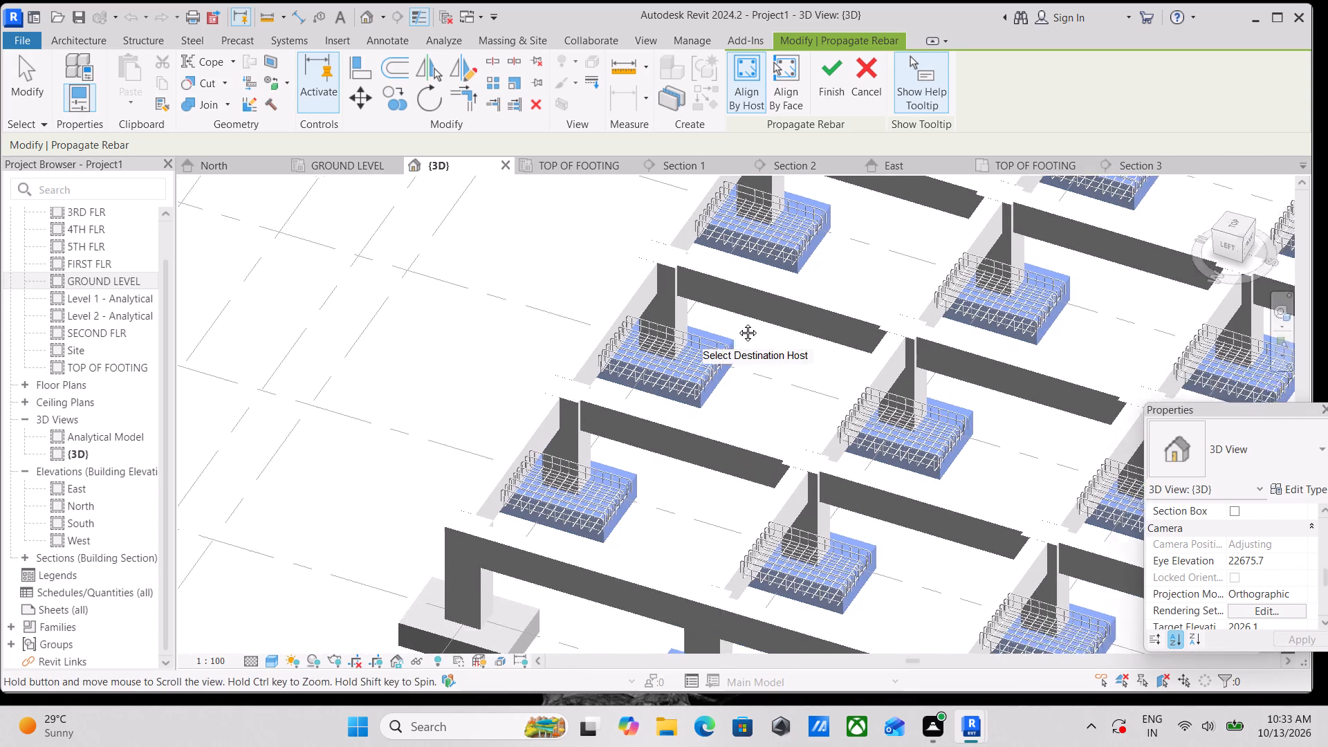
pyautogui.moveTo(737, 322); pyautogui.dragTo(751, 312, button='middle')
pyautogui.click(555, 592)
pyautogui.scroll(-3, 571, 579)
pyautogui.moveTo(571, 579); pyautogui.dragTo(585, 436, button='middle')
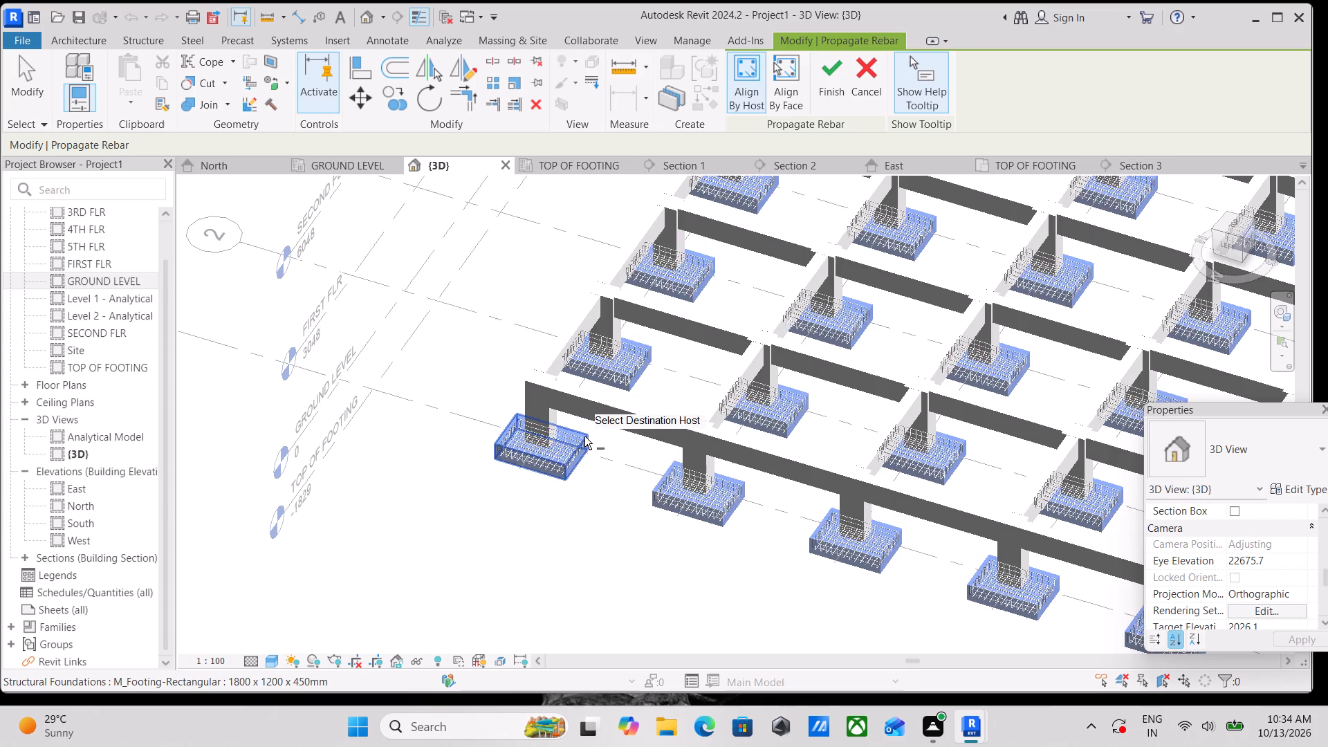
pyautogui.click(833, 62)
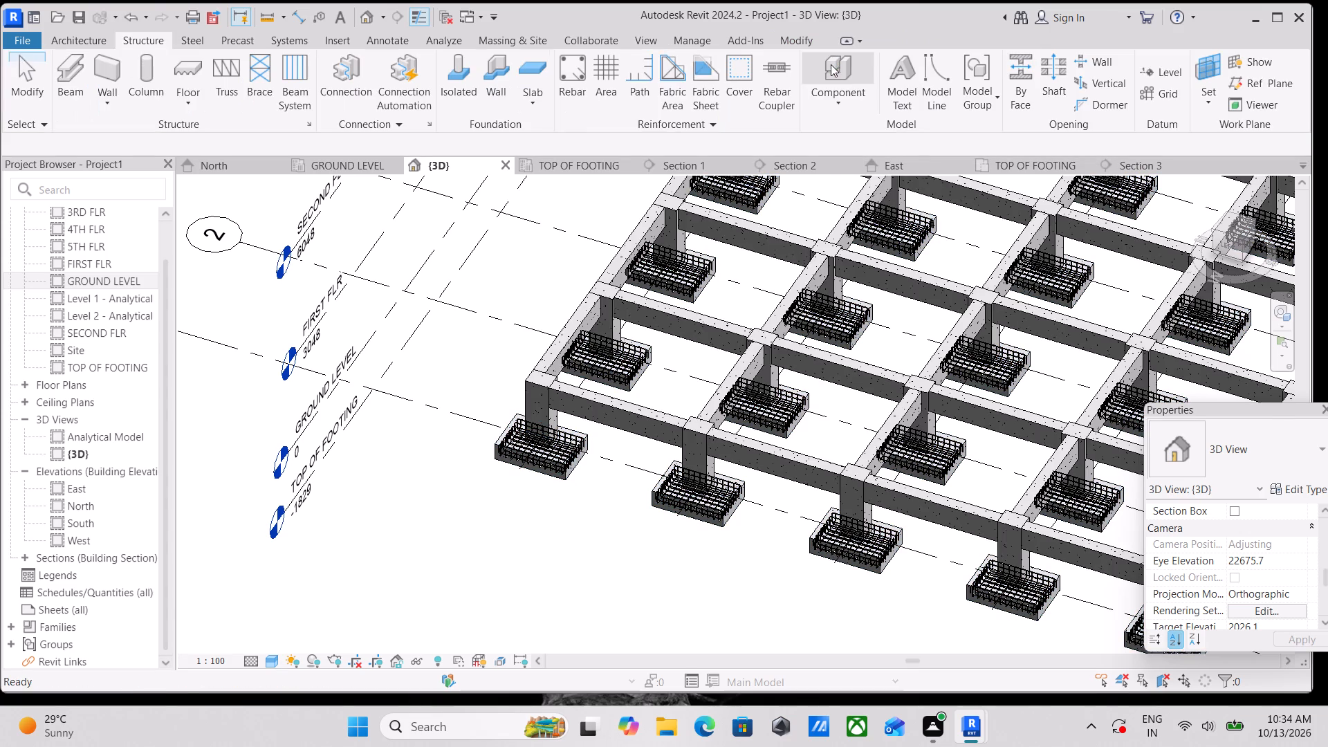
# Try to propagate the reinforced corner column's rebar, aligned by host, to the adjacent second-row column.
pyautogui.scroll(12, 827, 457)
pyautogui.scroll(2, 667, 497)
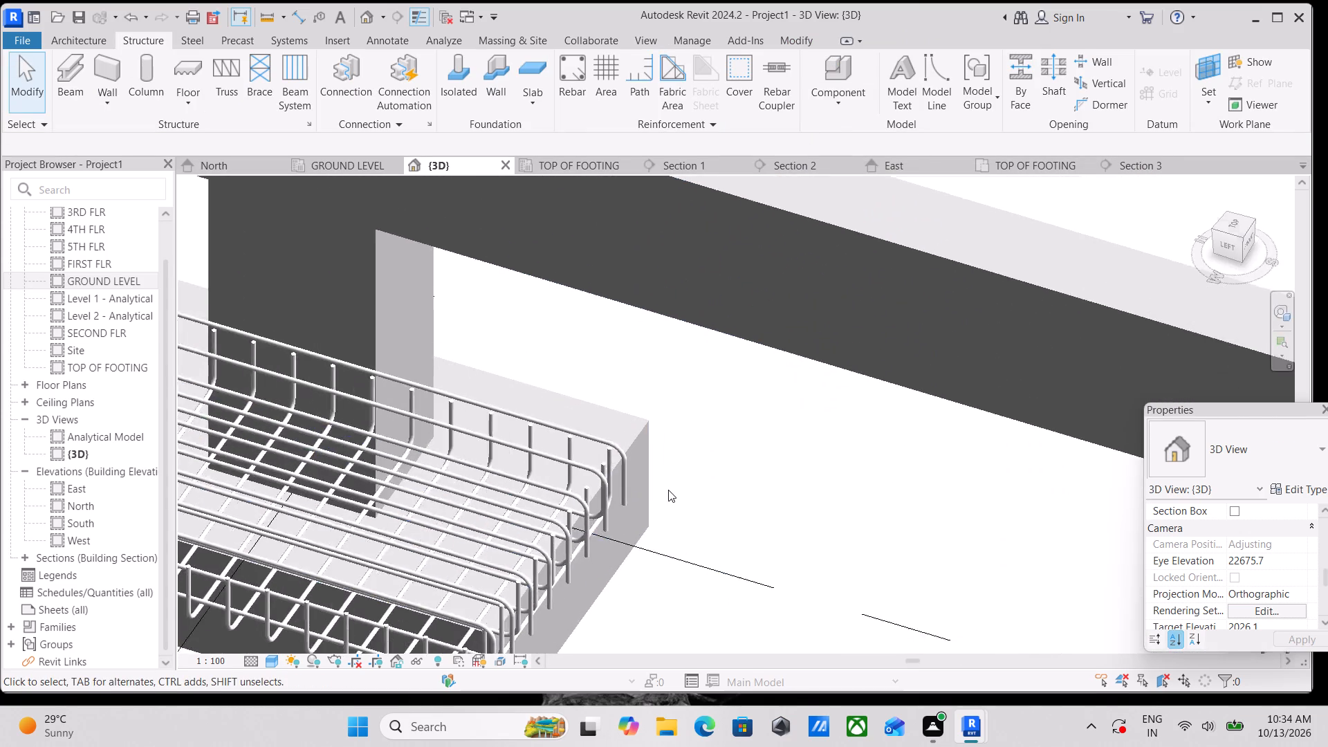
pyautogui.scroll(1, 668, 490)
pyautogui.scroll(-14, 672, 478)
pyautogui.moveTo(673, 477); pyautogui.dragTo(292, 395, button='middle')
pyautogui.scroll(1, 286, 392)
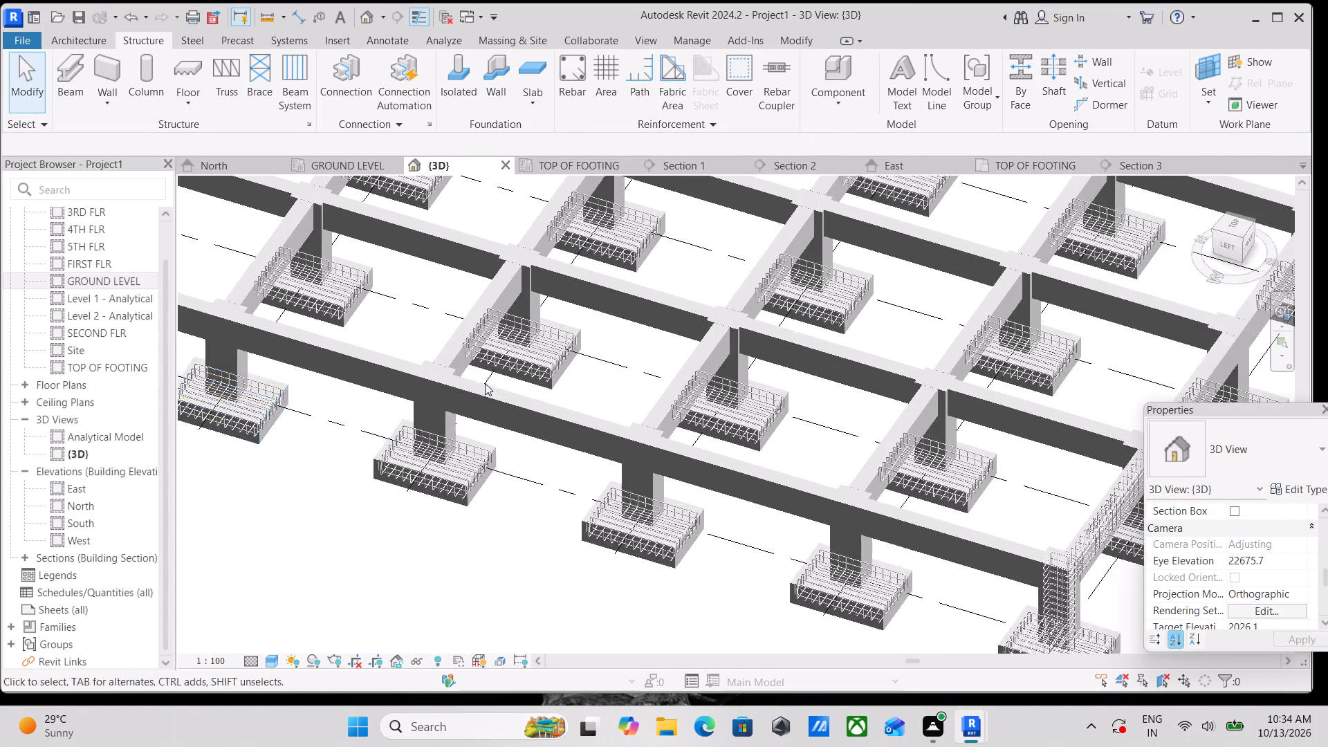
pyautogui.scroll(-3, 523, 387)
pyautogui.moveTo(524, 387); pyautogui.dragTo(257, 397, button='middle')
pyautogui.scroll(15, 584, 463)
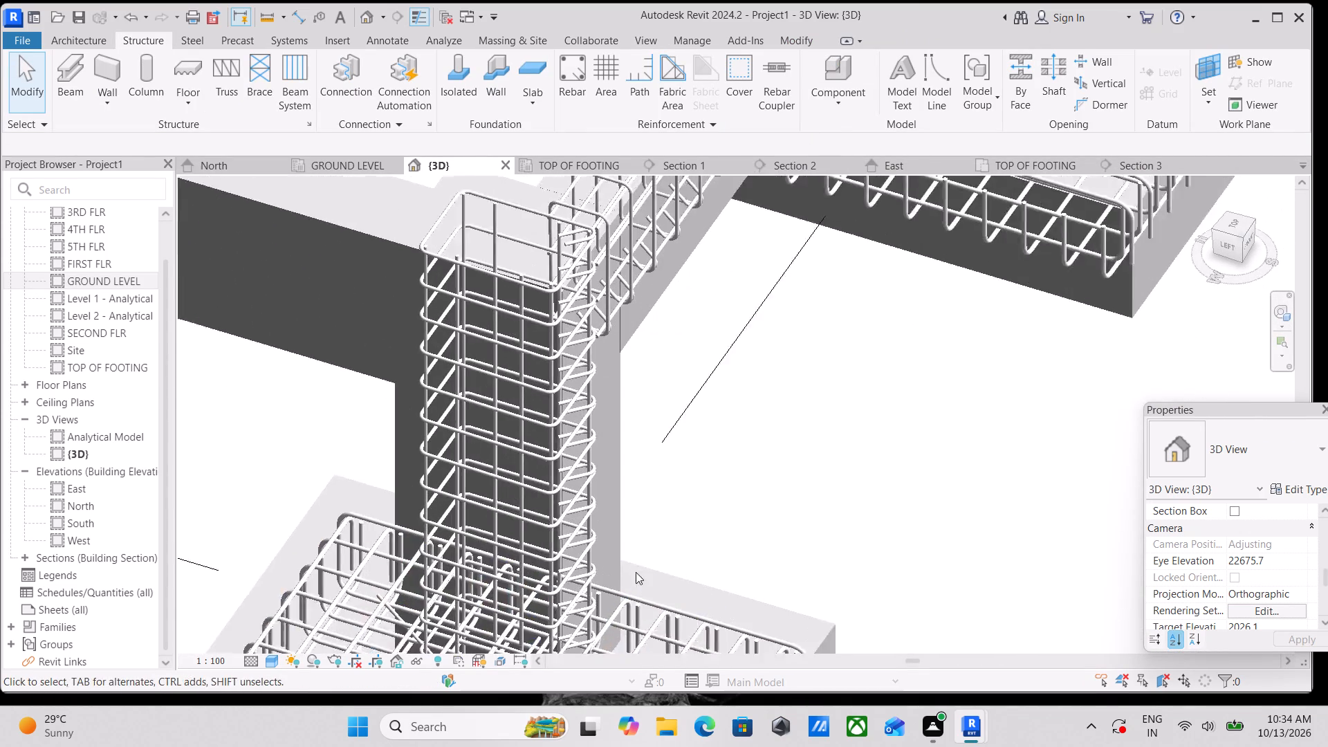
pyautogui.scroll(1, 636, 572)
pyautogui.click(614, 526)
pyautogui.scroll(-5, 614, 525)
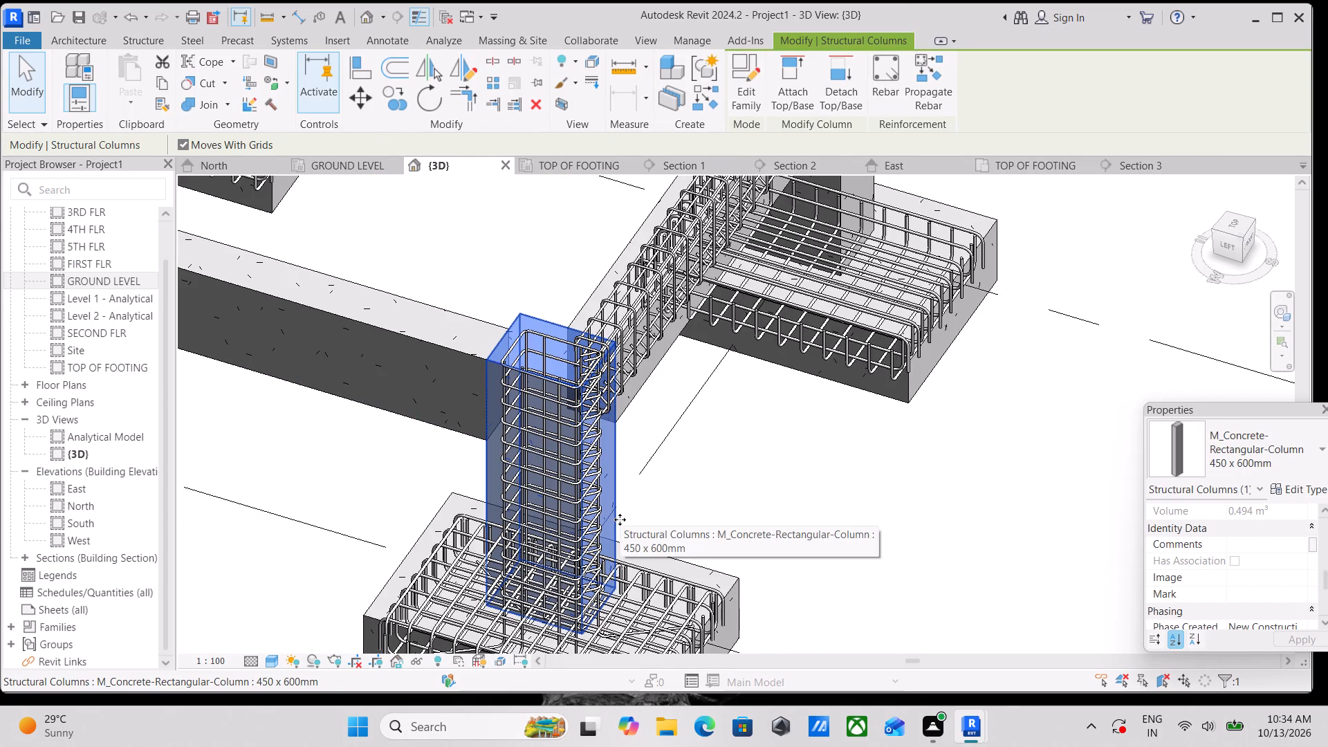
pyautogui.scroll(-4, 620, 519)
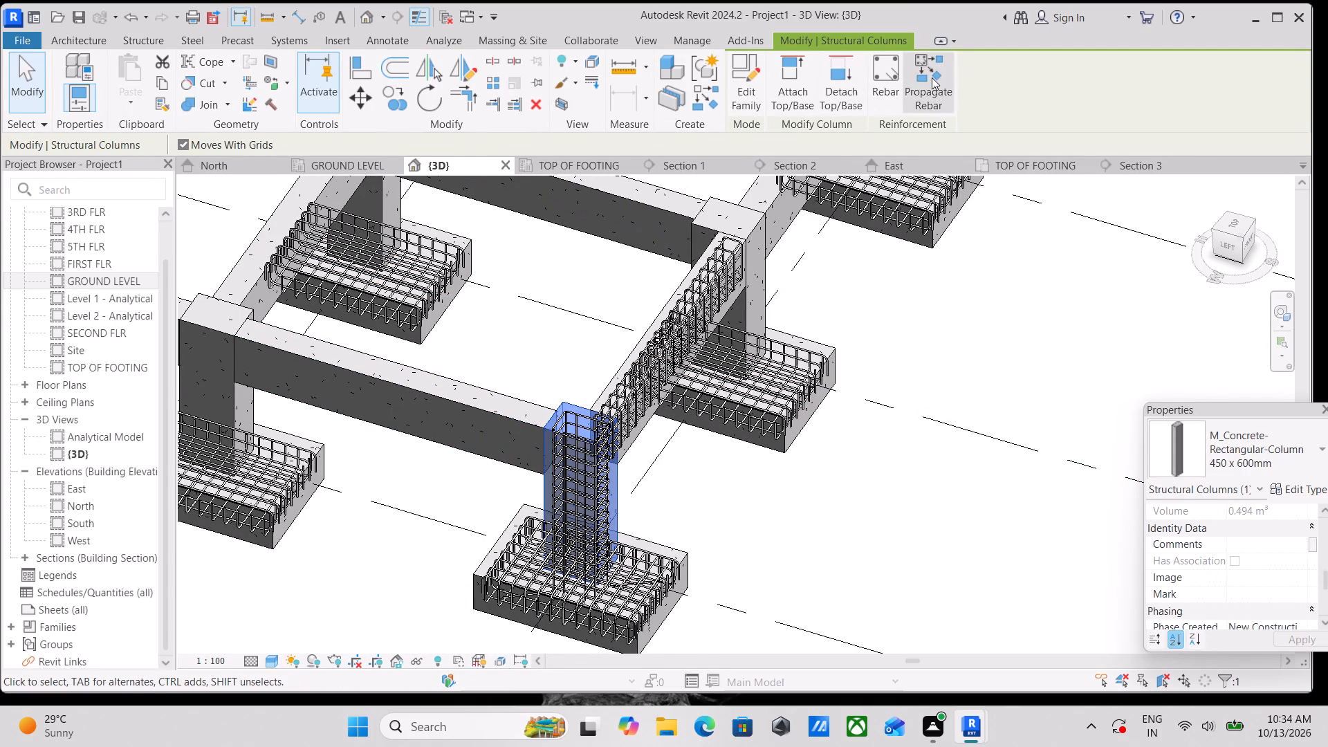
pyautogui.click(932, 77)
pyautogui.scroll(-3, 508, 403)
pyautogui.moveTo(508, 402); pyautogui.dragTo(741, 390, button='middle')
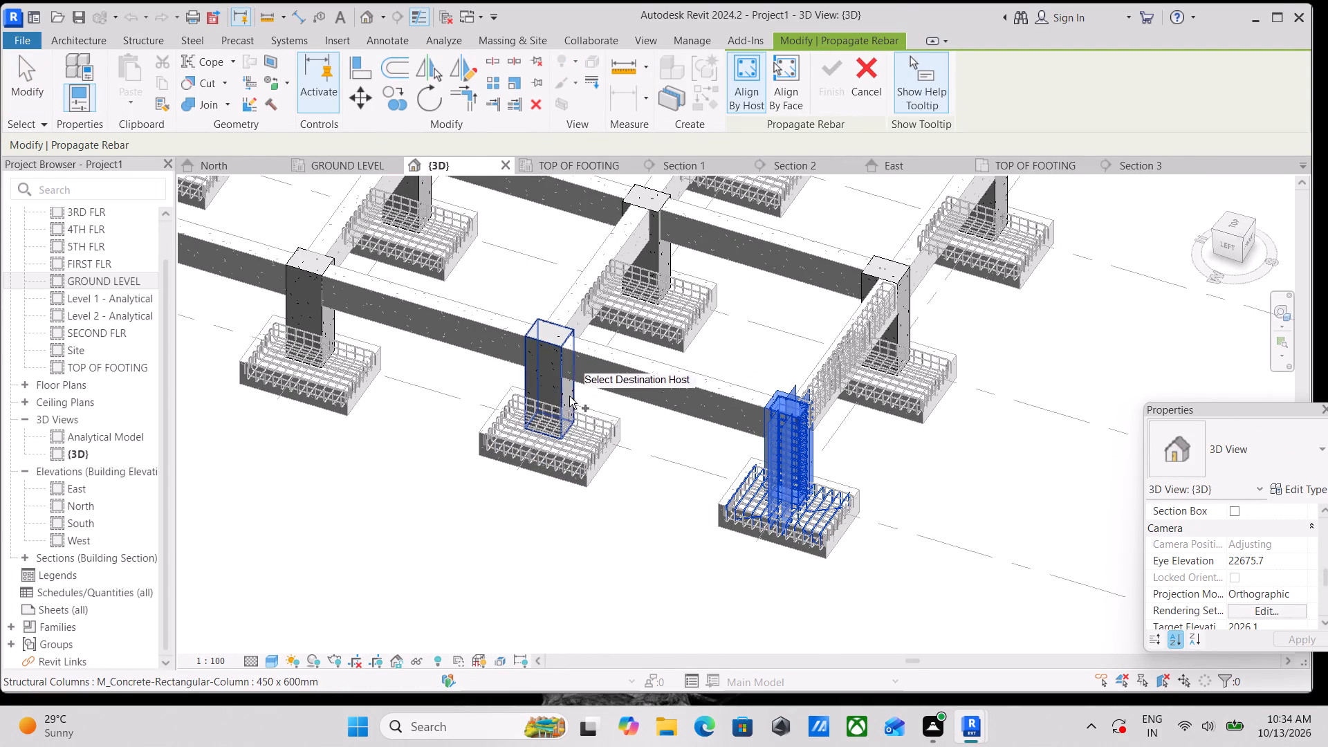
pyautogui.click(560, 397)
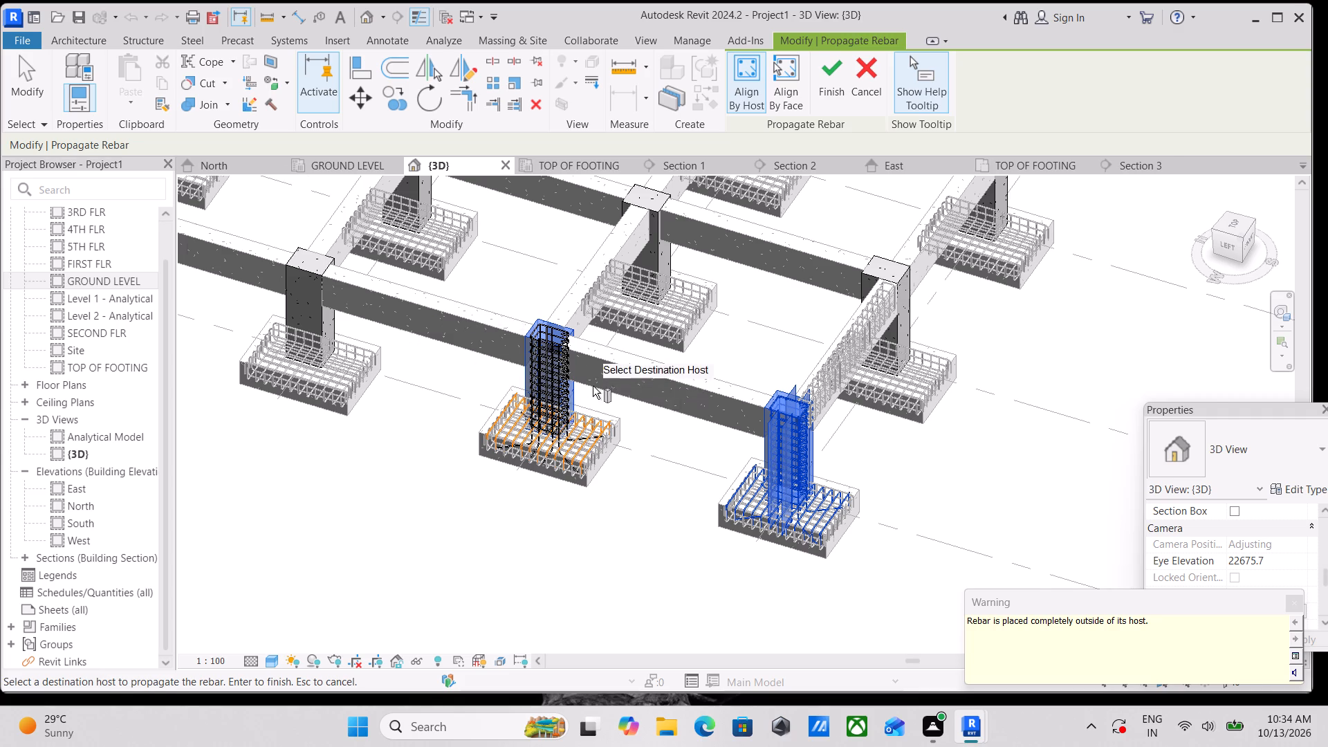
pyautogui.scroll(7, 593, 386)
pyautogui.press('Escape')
# Propagate the reinforced corner column's rebar, aligned by host, with the adjacent second-row column as destination host.
pyautogui.scroll(-2, 584, 403)
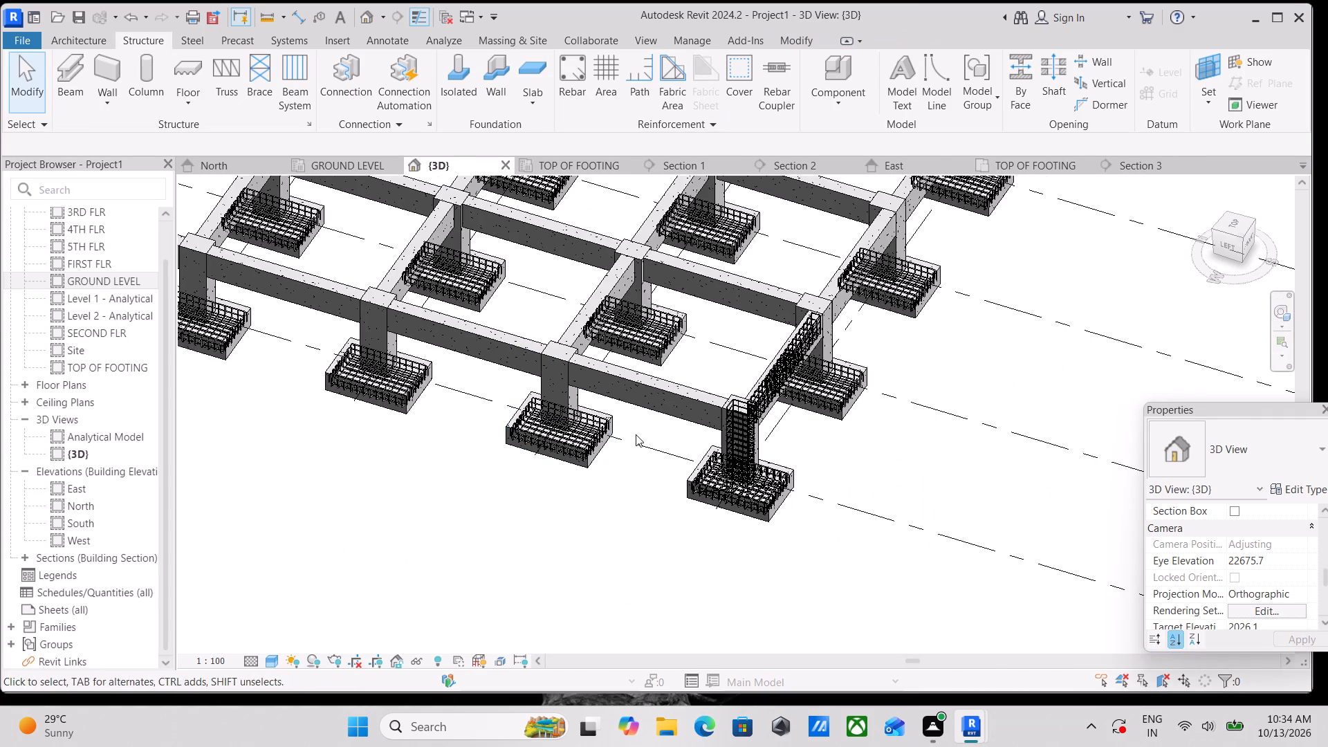
pyautogui.keyDown('shift'); pyautogui.moveTo(642, 443); pyautogui.dragTo(335, 340, button='middle'); pyautogui.keyUp('shift')
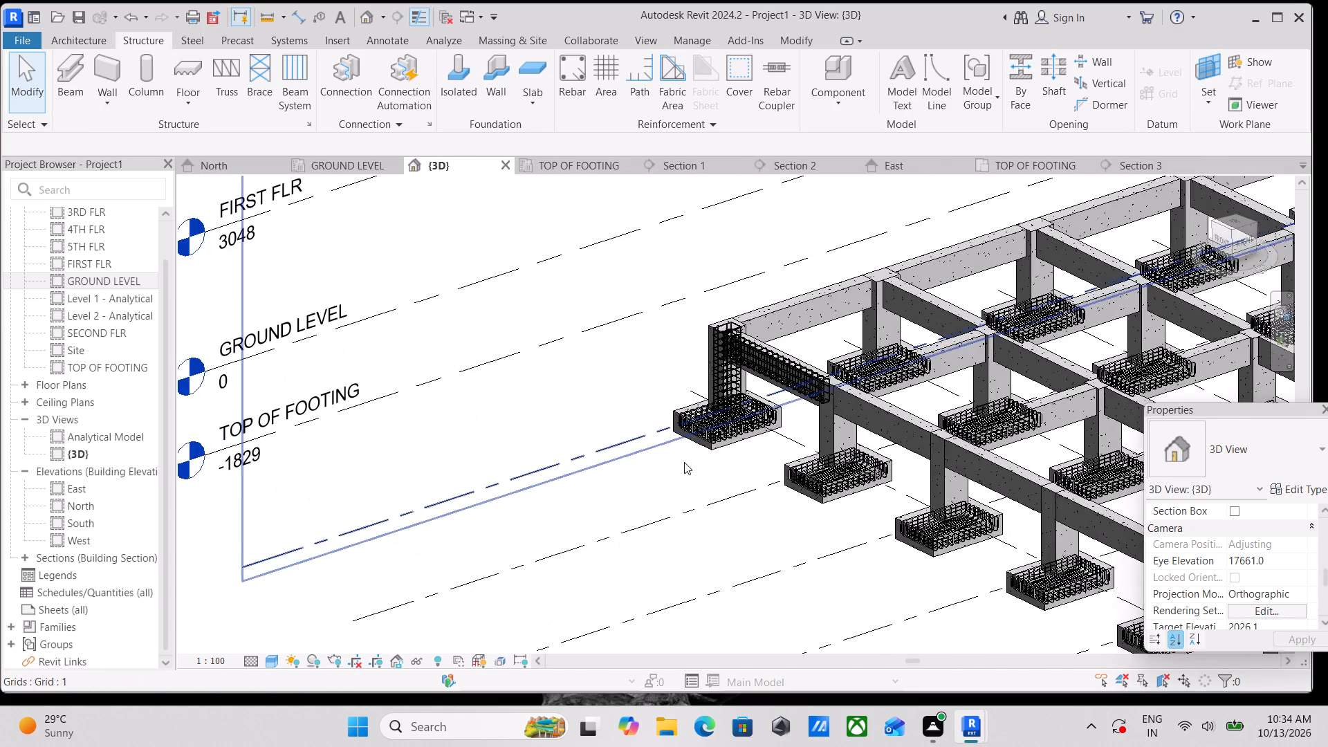
pyautogui.scroll(10, 806, 459)
pyautogui.scroll(3, 679, 395)
pyautogui.moveTo(711, 409); pyautogui.dragTo(668, 536, button='middle')
pyautogui.click(672, 420)
pyautogui.scroll(-1, 681, 416)
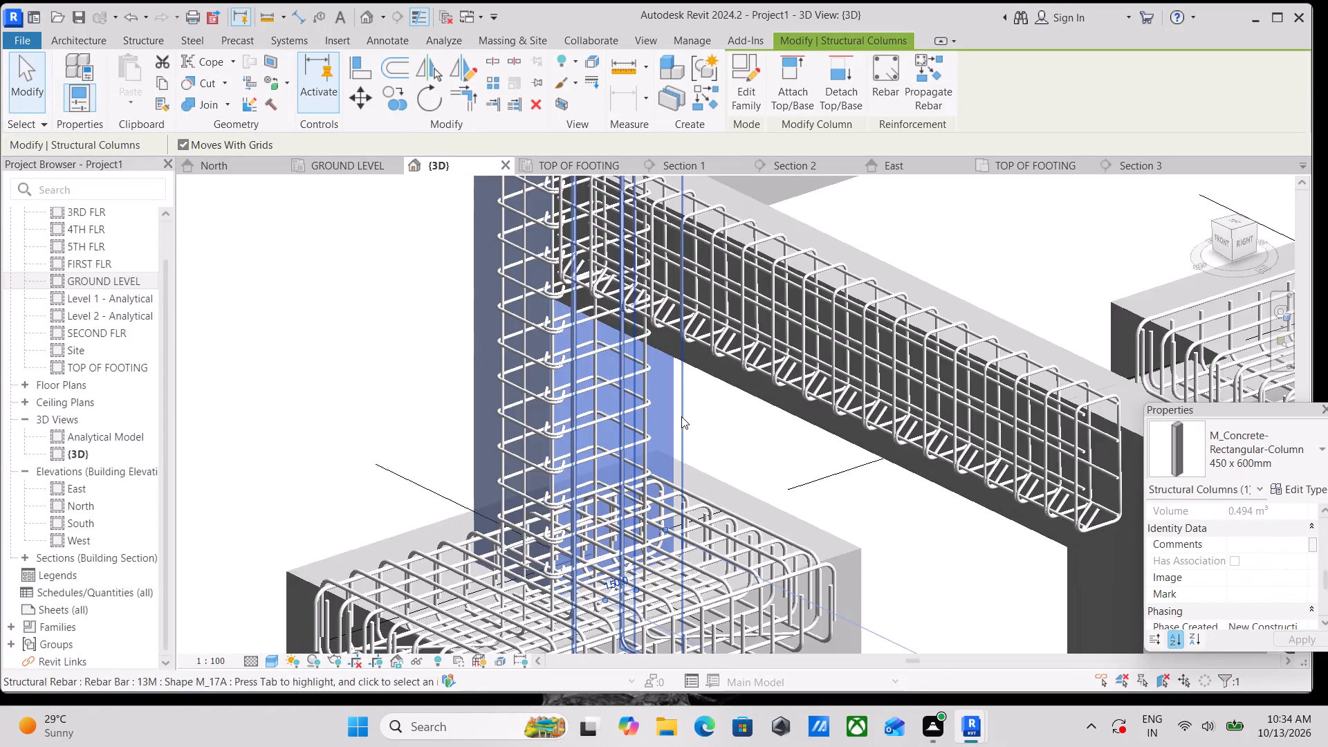
pyautogui.moveTo(681, 416); pyautogui.dragTo(535, 563, button='middle')
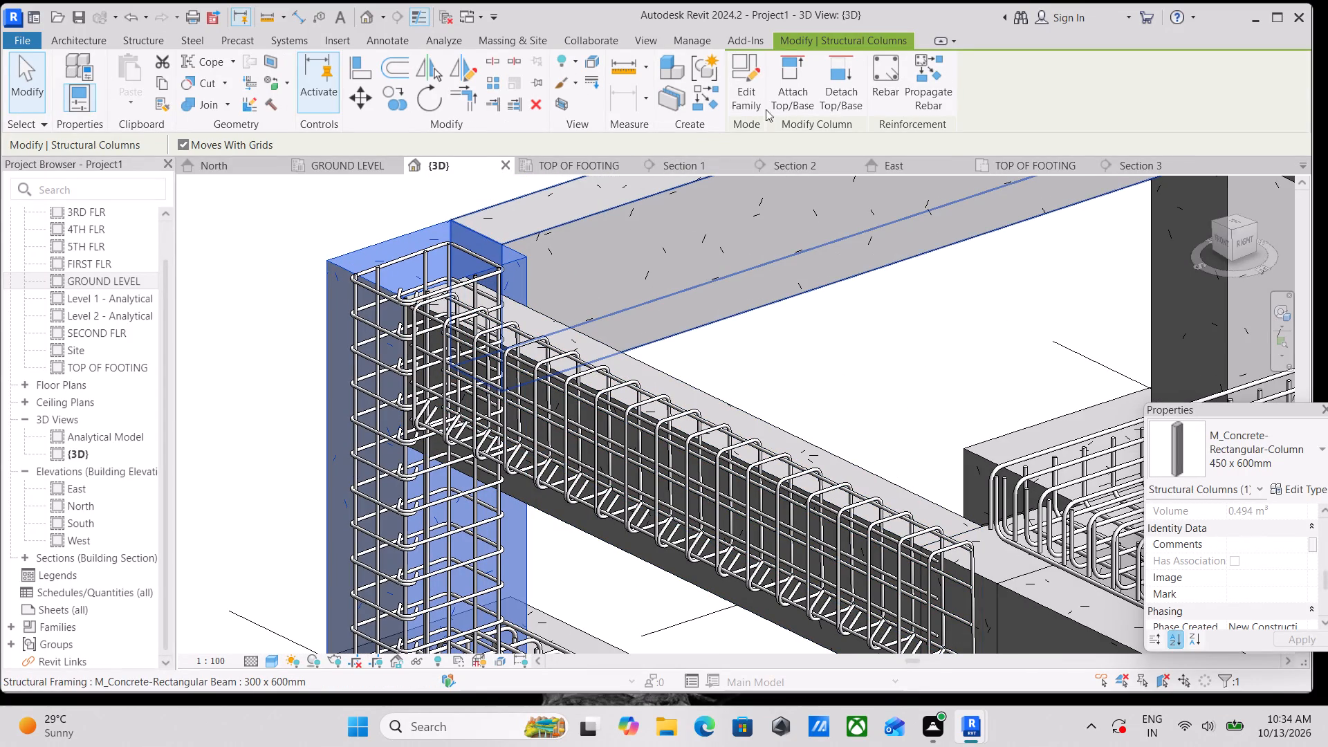
pyautogui.click(921, 84)
pyautogui.scroll(-1, 842, 300)
pyautogui.moveTo(842, 303); pyautogui.dragTo(608, 398, button='middle')
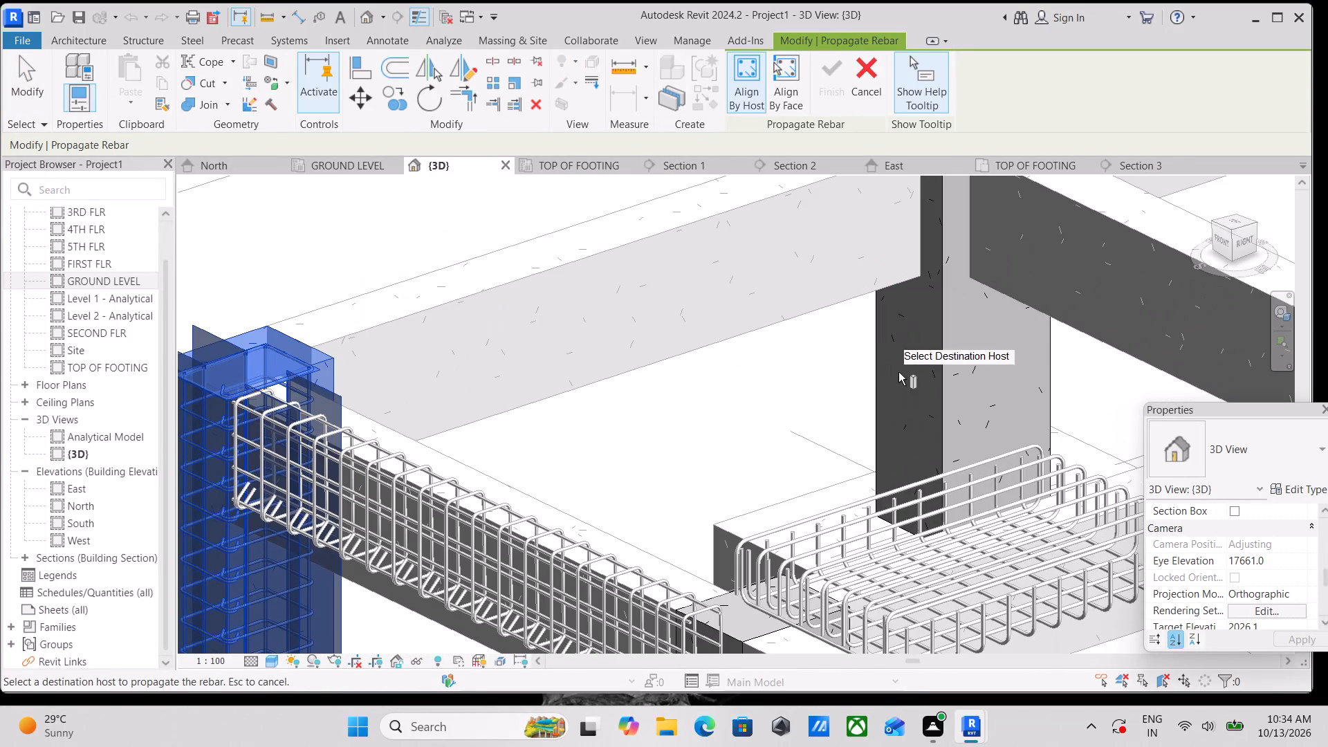
pyautogui.click(946, 372)
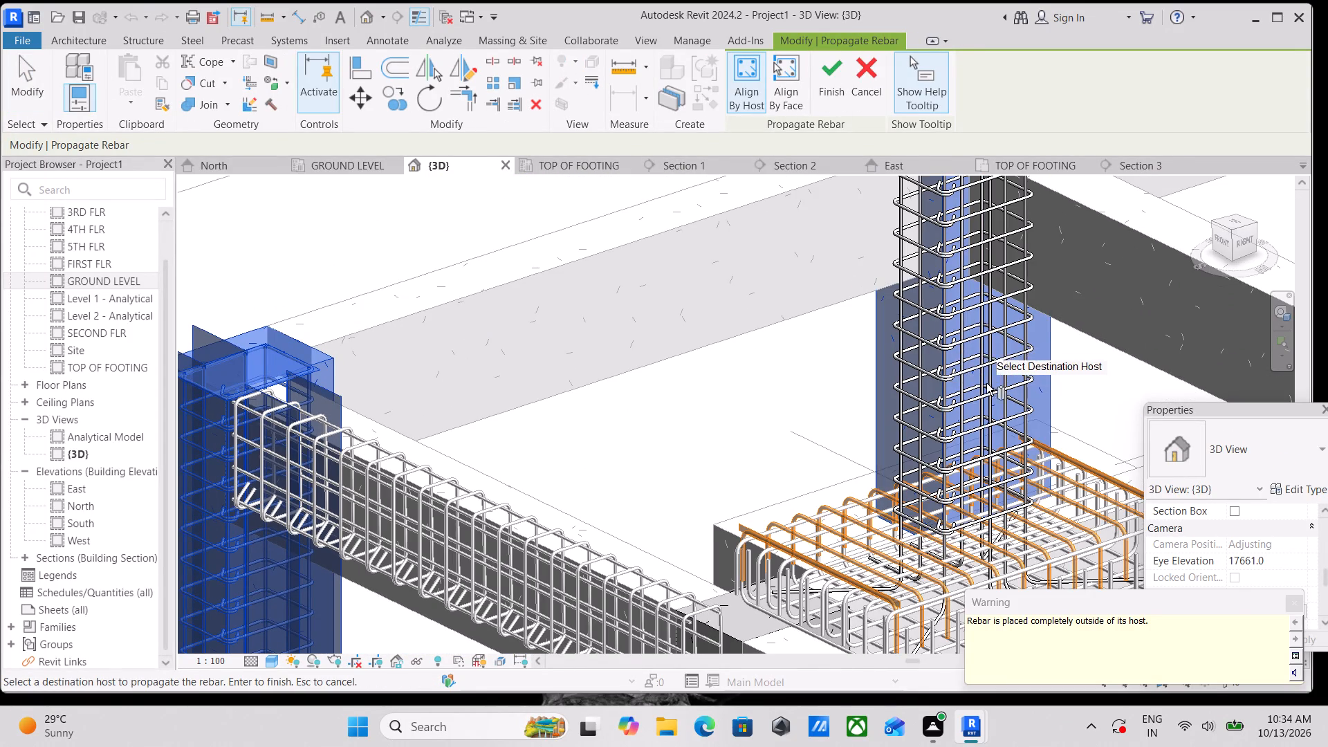
# Check the rebar placed in the second-row column and its footing, and finish the column rebar propagation.
pyautogui.scroll(-2, 982, 387)
pyautogui.moveTo(998, 445); pyautogui.dragTo(782, 422, button='middle')
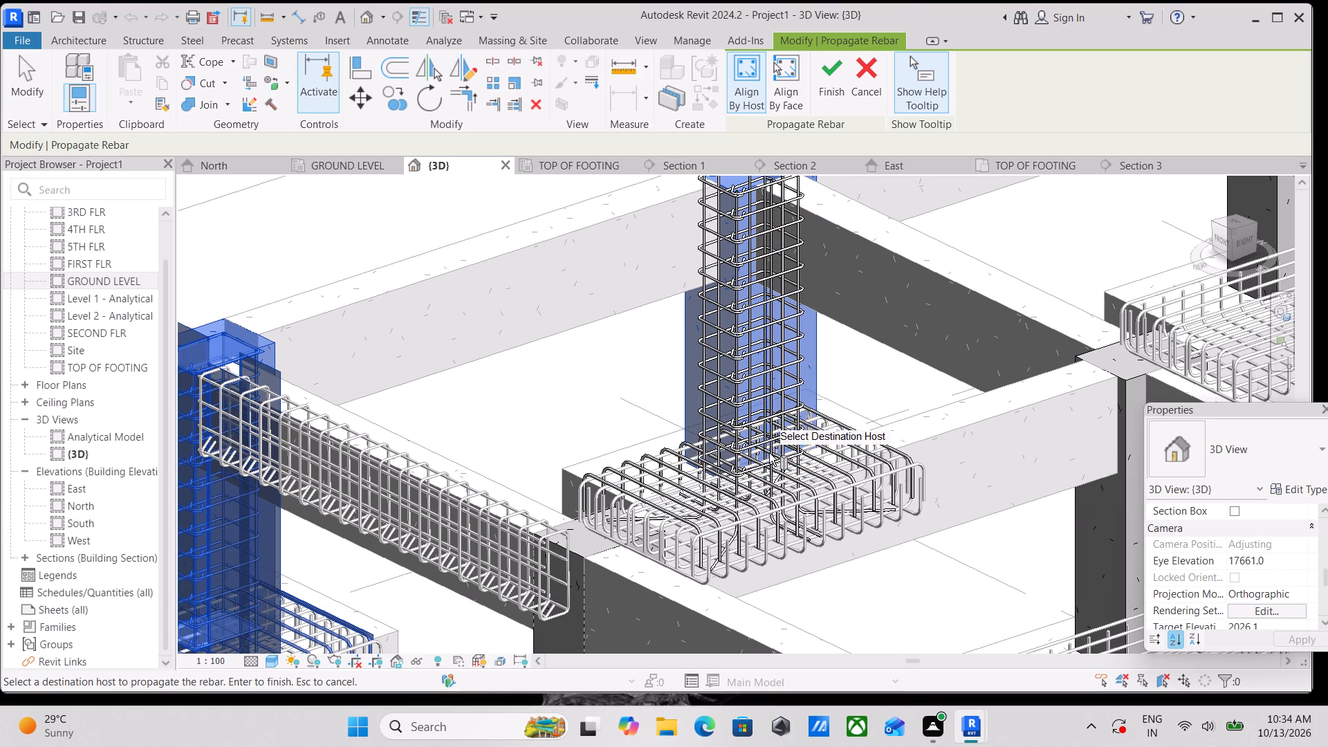
pyautogui.keyDown('shift'); pyautogui.moveTo(766, 456); pyautogui.dragTo(894, 607, button='middle'); pyautogui.keyUp('shift')
pyautogui.scroll(-4, 584, 408)
pyautogui.scroll(-1, 454, 301)
pyautogui.moveTo(454, 301); pyautogui.dragTo(535, 408, button='middle')
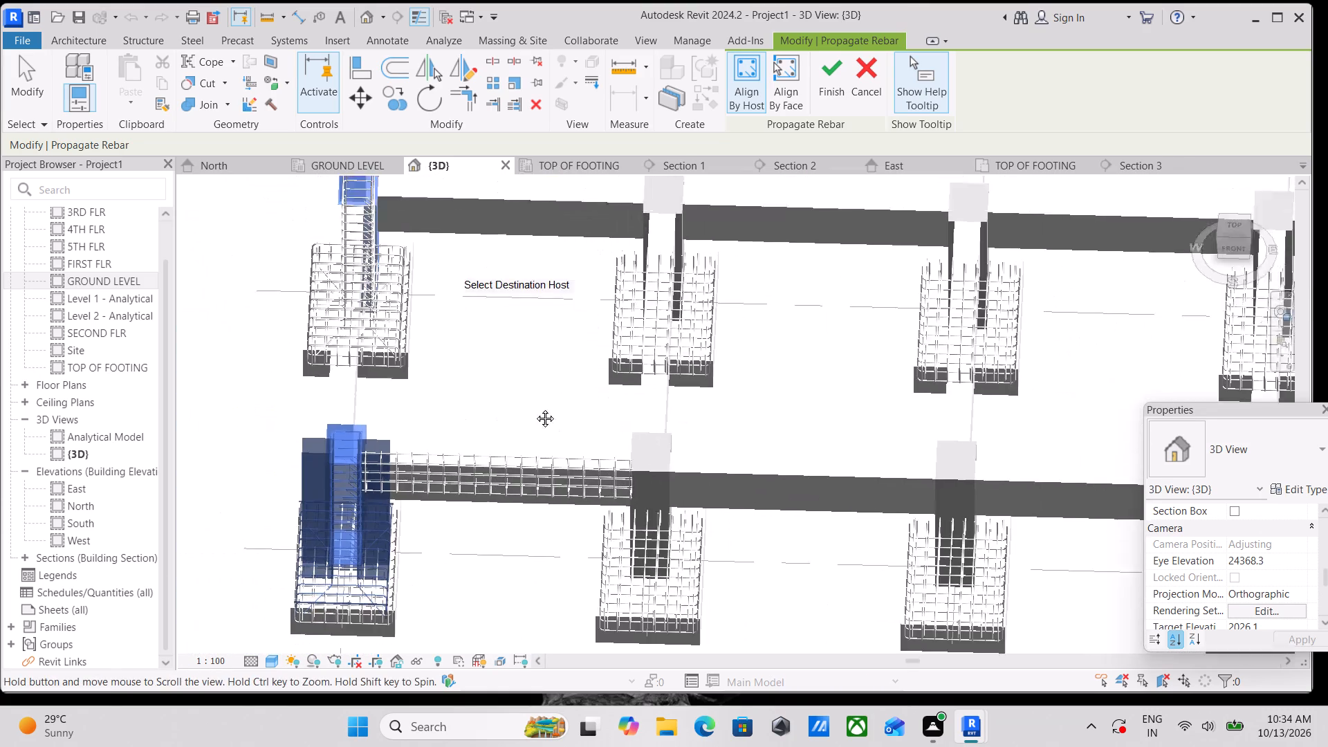
pyautogui.moveTo(535, 408); pyautogui.dragTo(607, 477, button='middle')
pyautogui.keyDown('shift'); pyautogui.moveTo(544, 421); pyautogui.dragTo(556, 614, button='middle'); pyautogui.keyUp('shift')
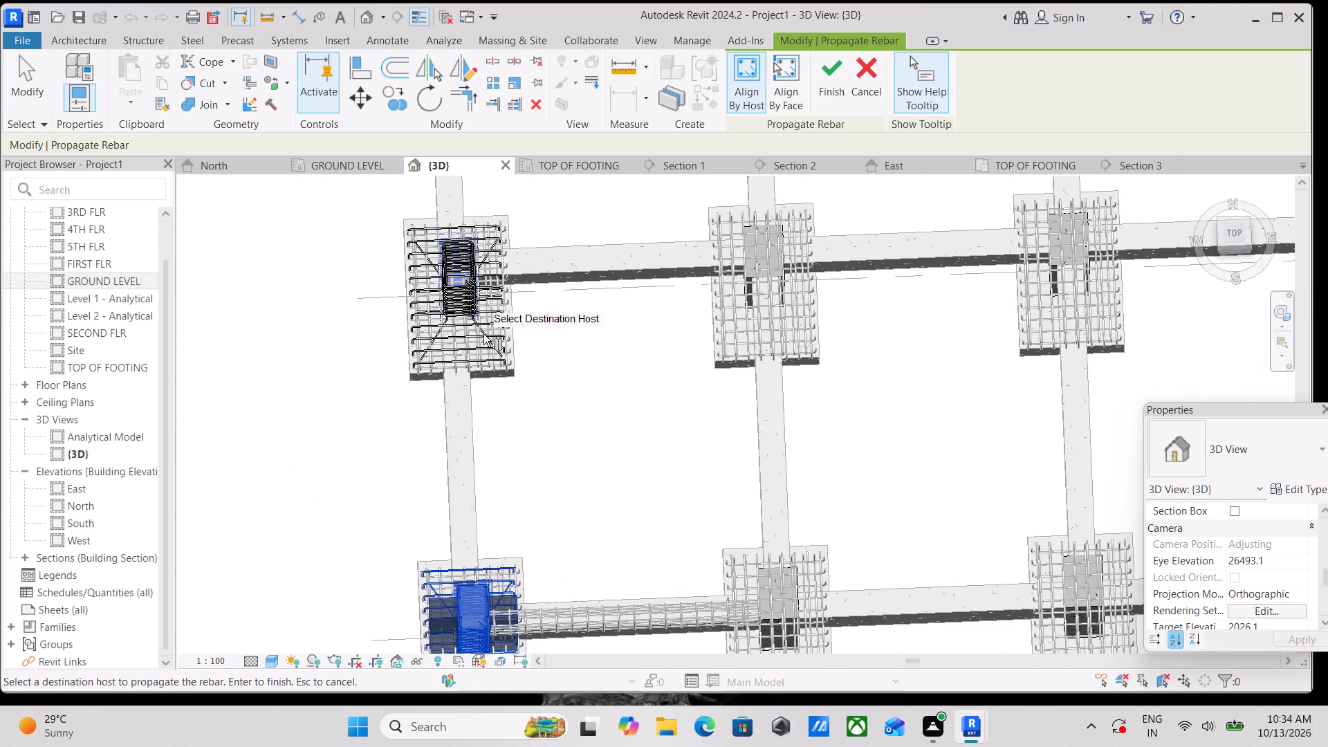
pyautogui.scroll(2, 483, 334)
pyautogui.moveTo(553, 331); pyautogui.dragTo(606, 492, button='middle')
pyautogui.scroll(4, 560, 416)
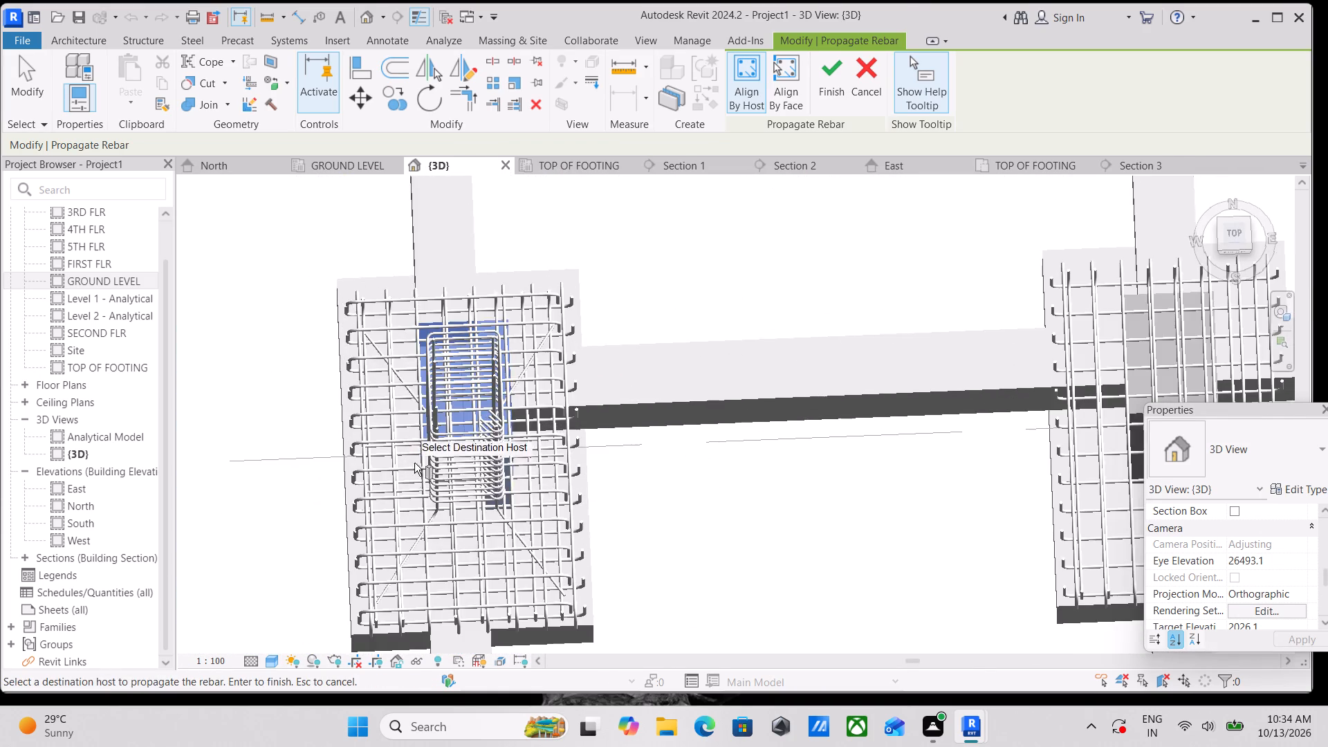
pyautogui.keyDown('shift'); pyautogui.moveTo(650, 546); pyautogui.dragTo(582, 355, button='middle'); pyautogui.keyUp('shift')
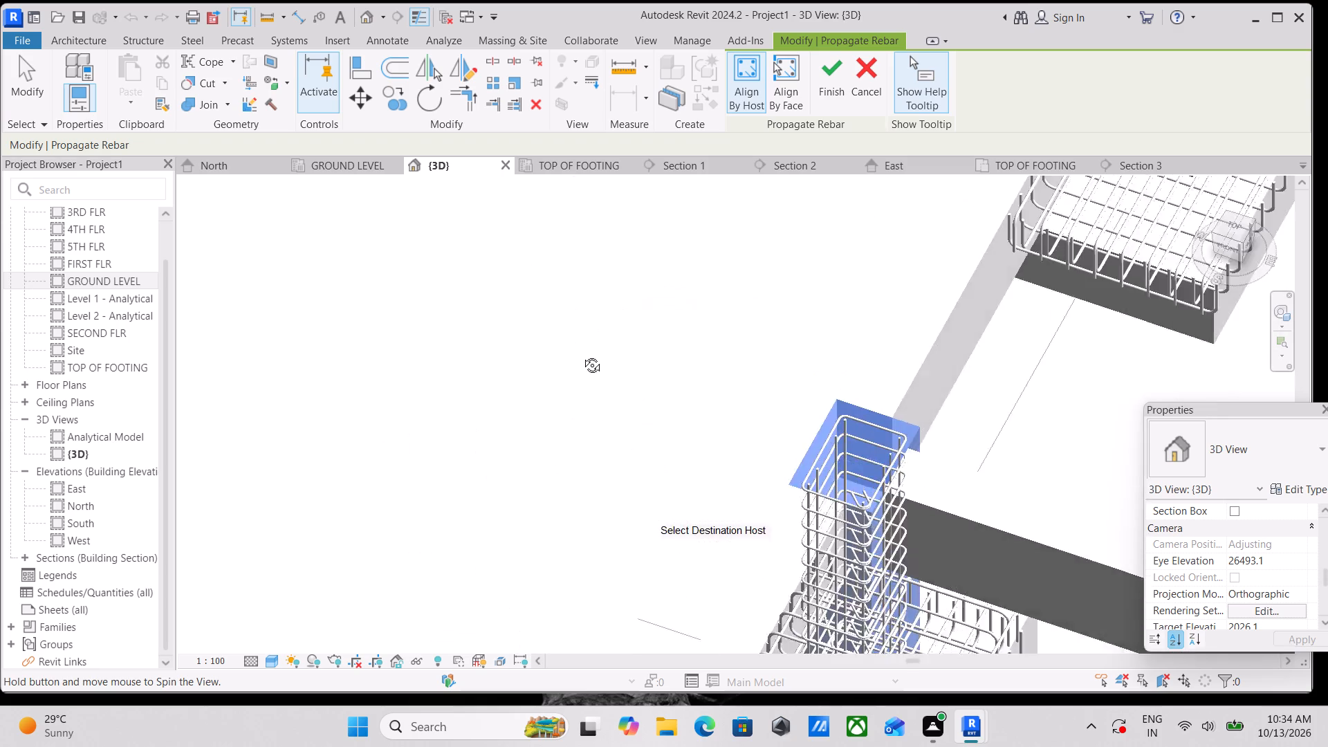
pyautogui.keyDown('shift'); pyautogui.moveTo(582, 355); pyautogui.dragTo(592, 304, button='middle'); pyautogui.keyUp('shift')
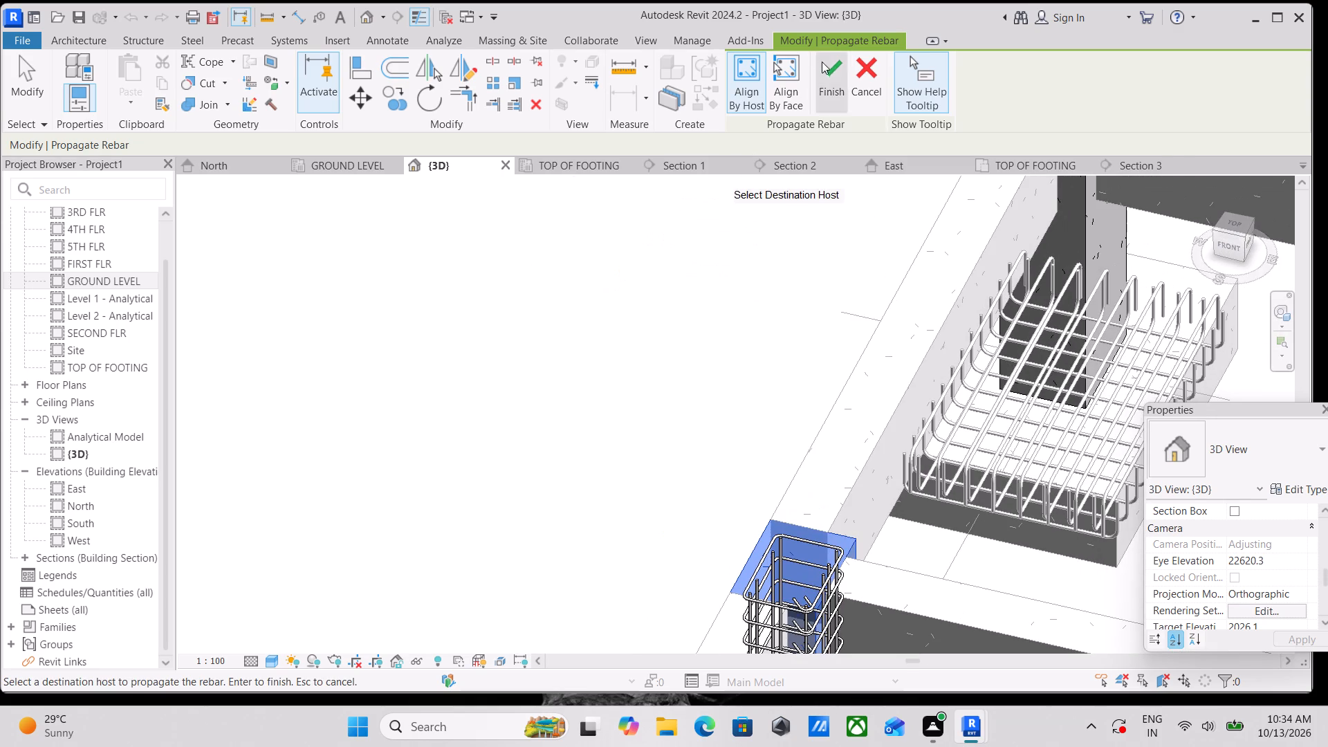
pyautogui.click(827, 68)
# Examine the propagated ties and vertical bars in the second-row column and its footing, alongside the reinforced corner column.
pyautogui.moveTo(838, 519); pyautogui.dragTo(745, 268, button='middle')
pyautogui.scroll(1, 759, 324)
pyautogui.moveTo(758, 605); pyautogui.dragTo(858, 525, button='middle')
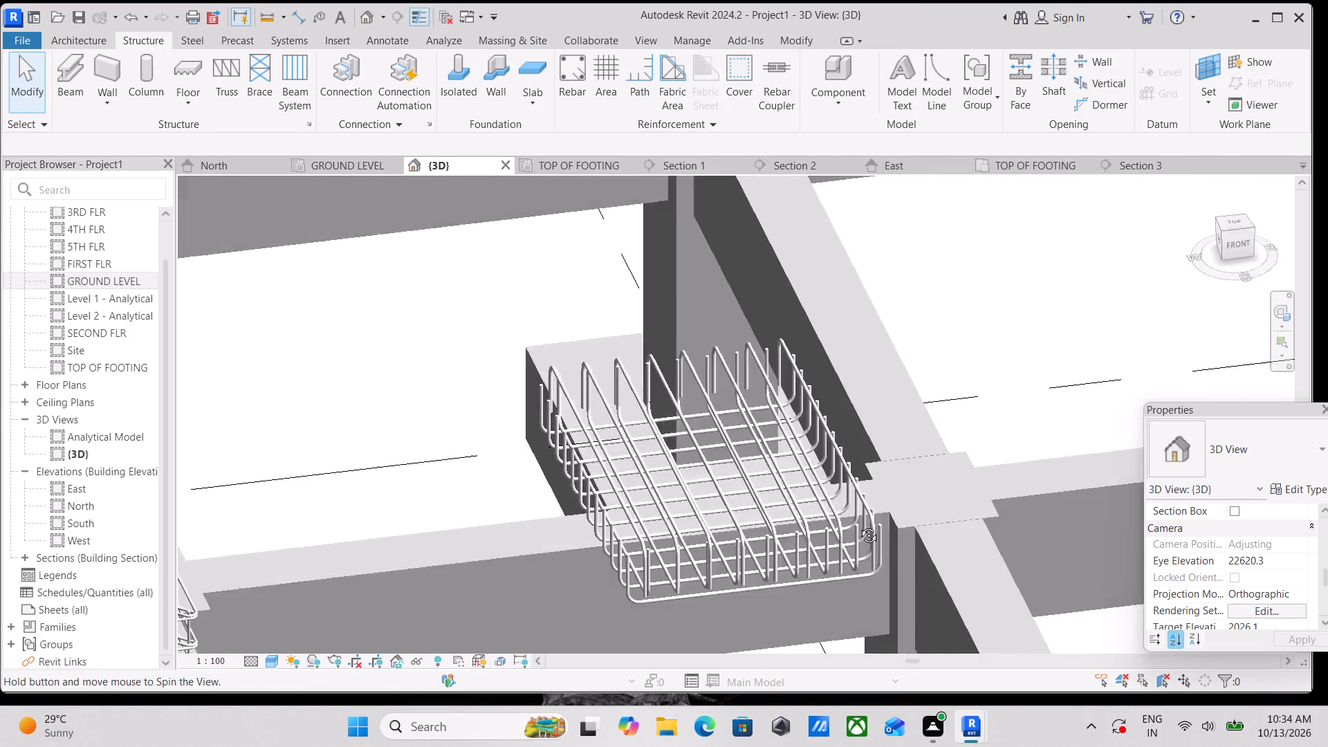
pyautogui.moveTo(858, 525); pyautogui.dragTo(859, 524, button='middle')
pyautogui.scroll(-2, 854, 520)
pyautogui.moveTo(854, 520); pyautogui.dragTo(1031, 244, button='middle')
pyautogui.moveTo(730, 481); pyautogui.dragTo(906, 297, button='middle')
pyautogui.scroll(1, 654, 521)
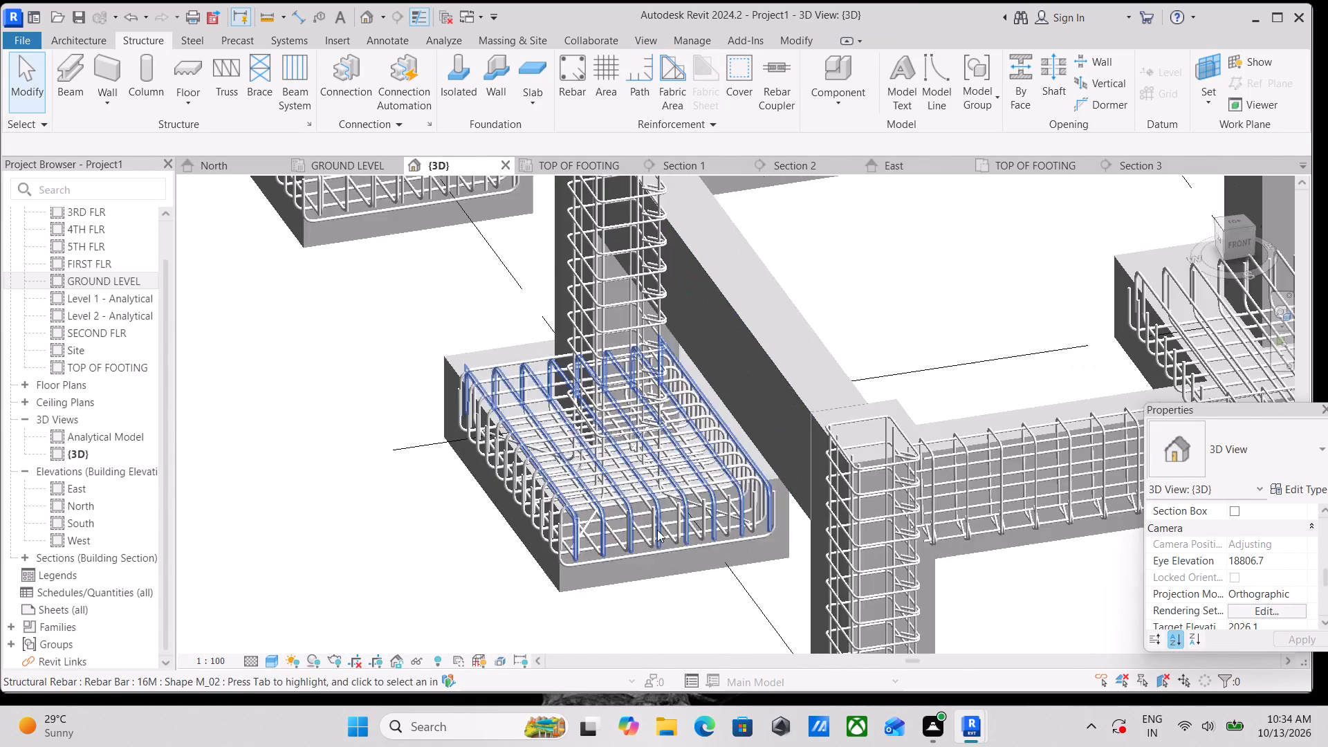
pyautogui.keyDown('shift'); pyautogui.moveTo(681, 557); pyautogui.dragTo(768, 476, button='middle'); pyautogui.keyUp('shift')
pyautogui.scroll(3, 450, 535)
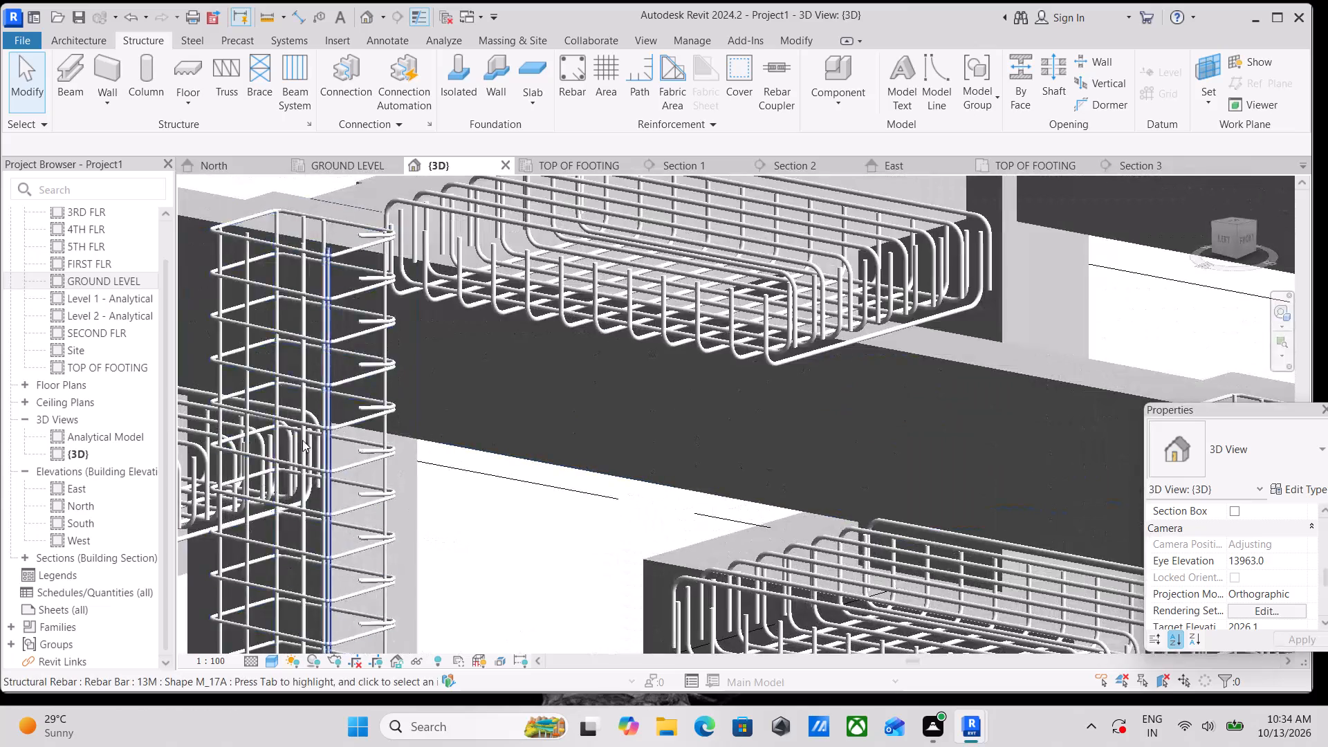
pyautogui.scroll(3, 273, 391)
pyautogui.scroll(-4, 311, 361)
pyautogui.moveTo(344, 349); pyautogui.dragTo(445, 331, button='middle')
pyautogui.scroll(-8, 447, 331)
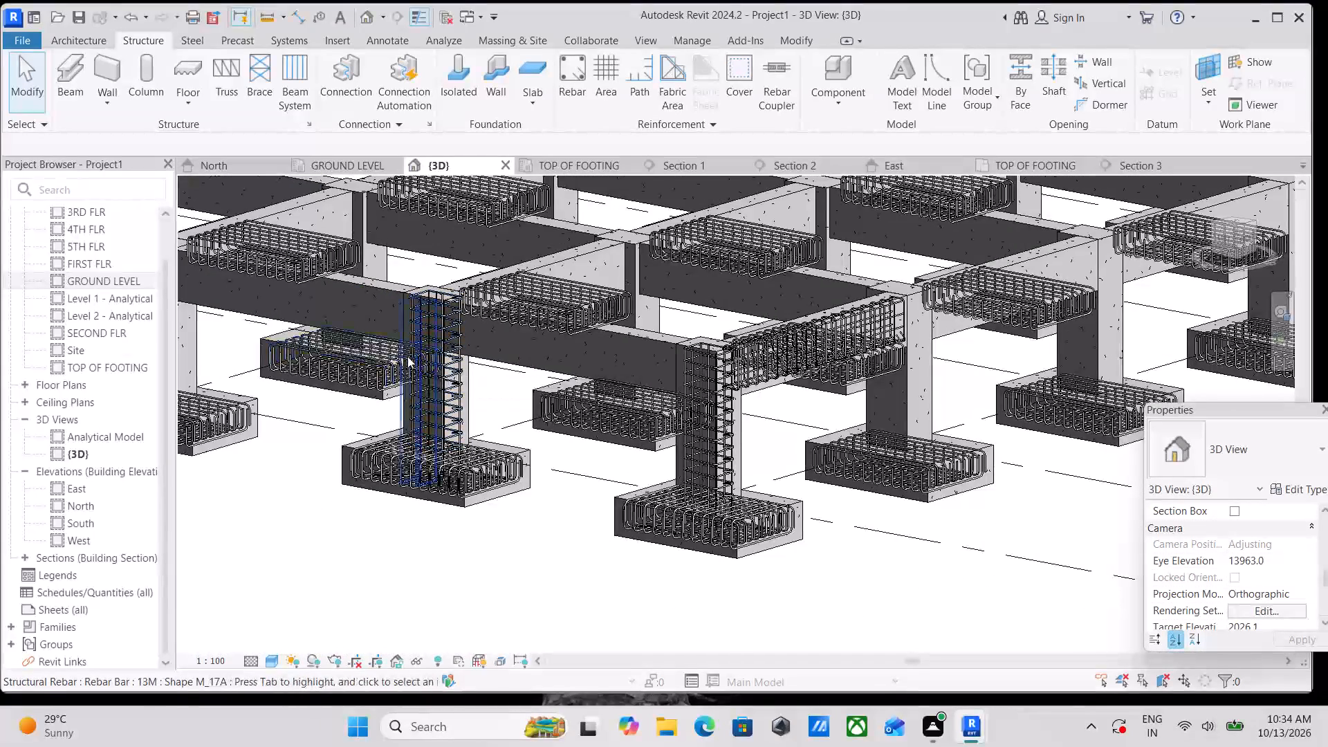
pyautogui.scroll(4, 443, 347)
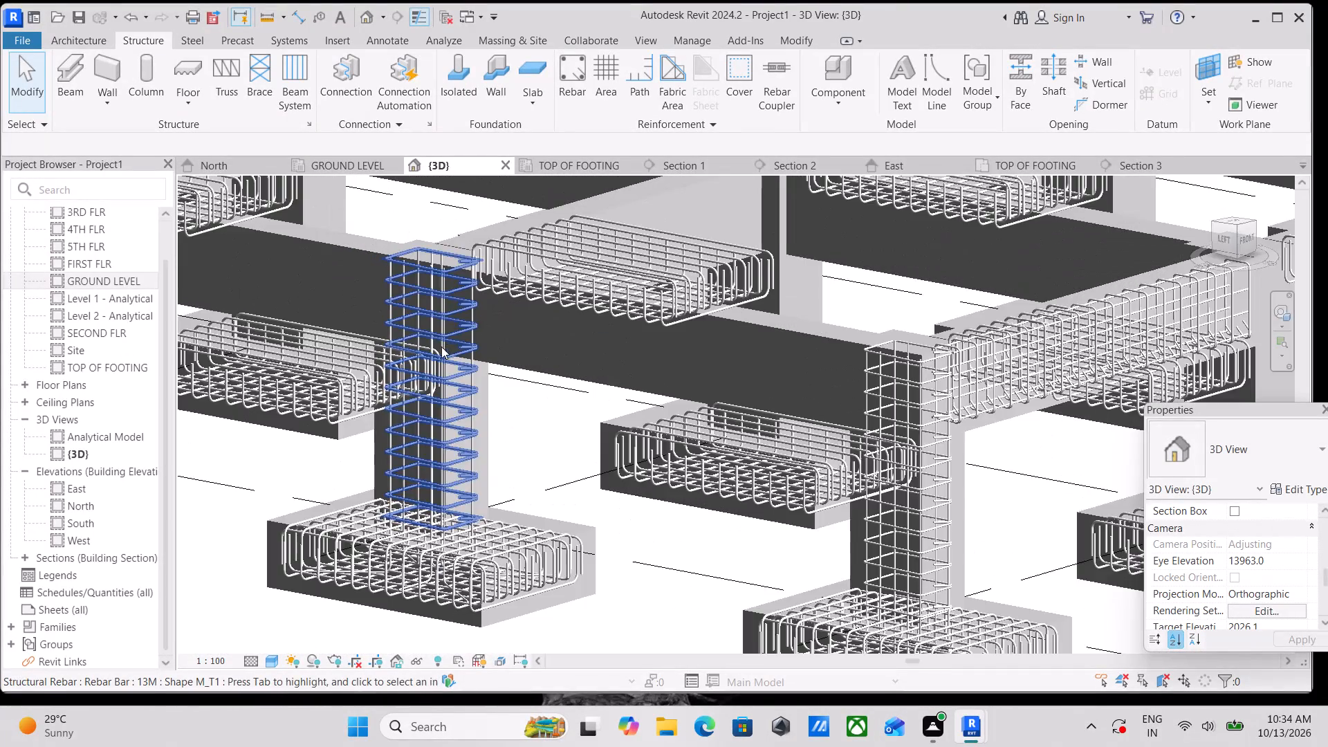
pyautogui.scroll(4, 441, 347)
pyautogui.scroll(-5, 431, 348)
pyautogui.scroll(-2, 494, 430)
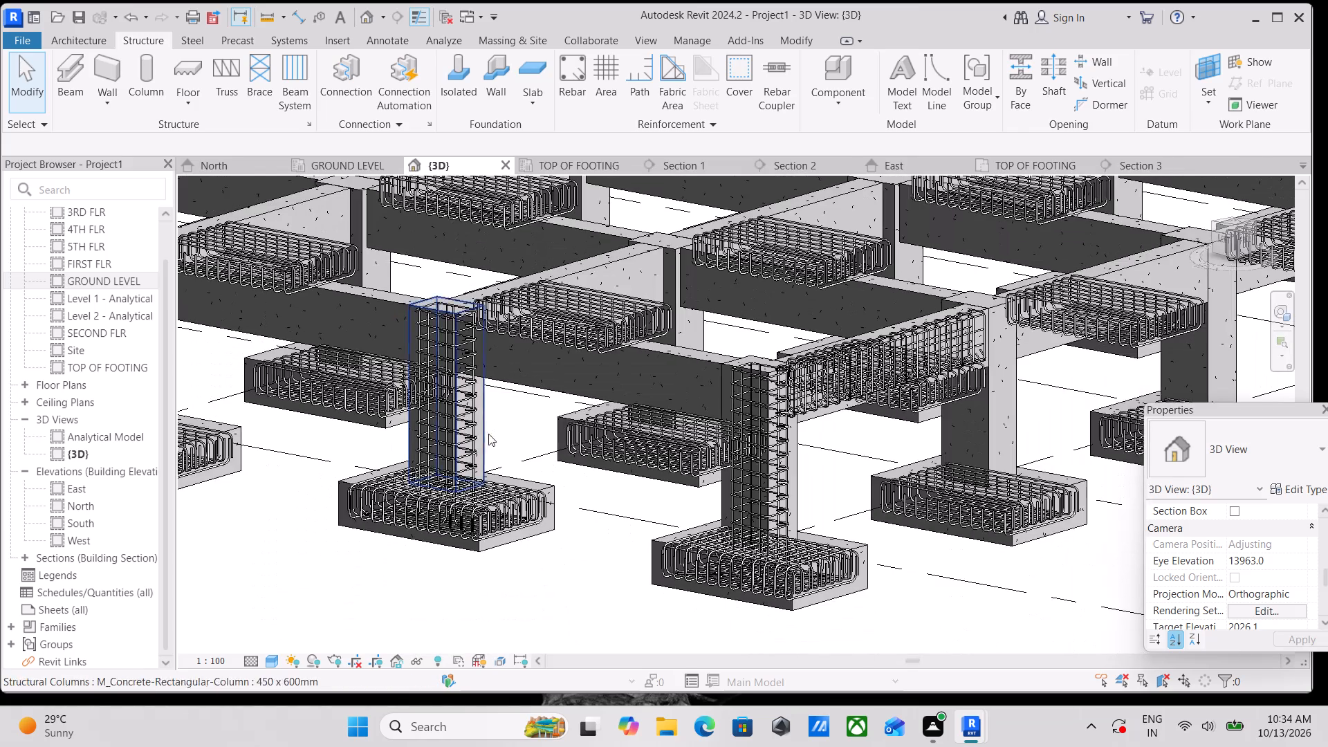
pyautogui.keyDown('shift'); pyautogui.scroll(-1, 481, 439); pyautogui.keyUp('shift')
pyautogui.keyDown('shift'); pyautogui.moveTo(481, 439); pyautogui.dragTo(337, 692, button='middle'); pyautogui.keyUp('shift')
pyautogui.keyDown('shift'); pyautogui.scroll(1, 499, 569); pyautogui.keyUp('shift')
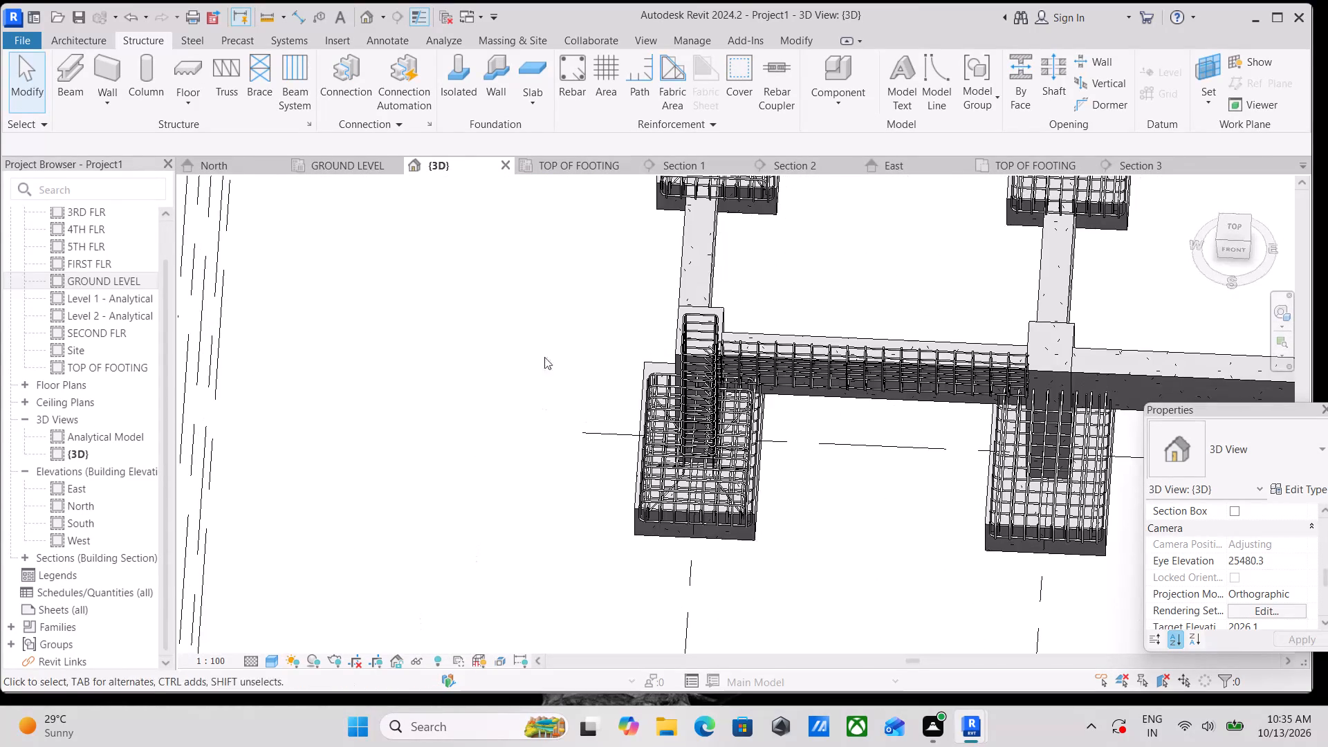
pyautogui.moveTo(555, 331); pyautogui.dragTo(477, 746, button='middle')
pyautogui.keyDown('shift'); pyautogui.moveTo(596, 517); pyautogui.dragTo(699, 469, button='middle'); pyautogui.keyUp('shift')
pyautogui.moveTo(602, 572); pyautogui.dragTo(622, 536, button='middle')
pyautogui.scroll(1, 604, 567)
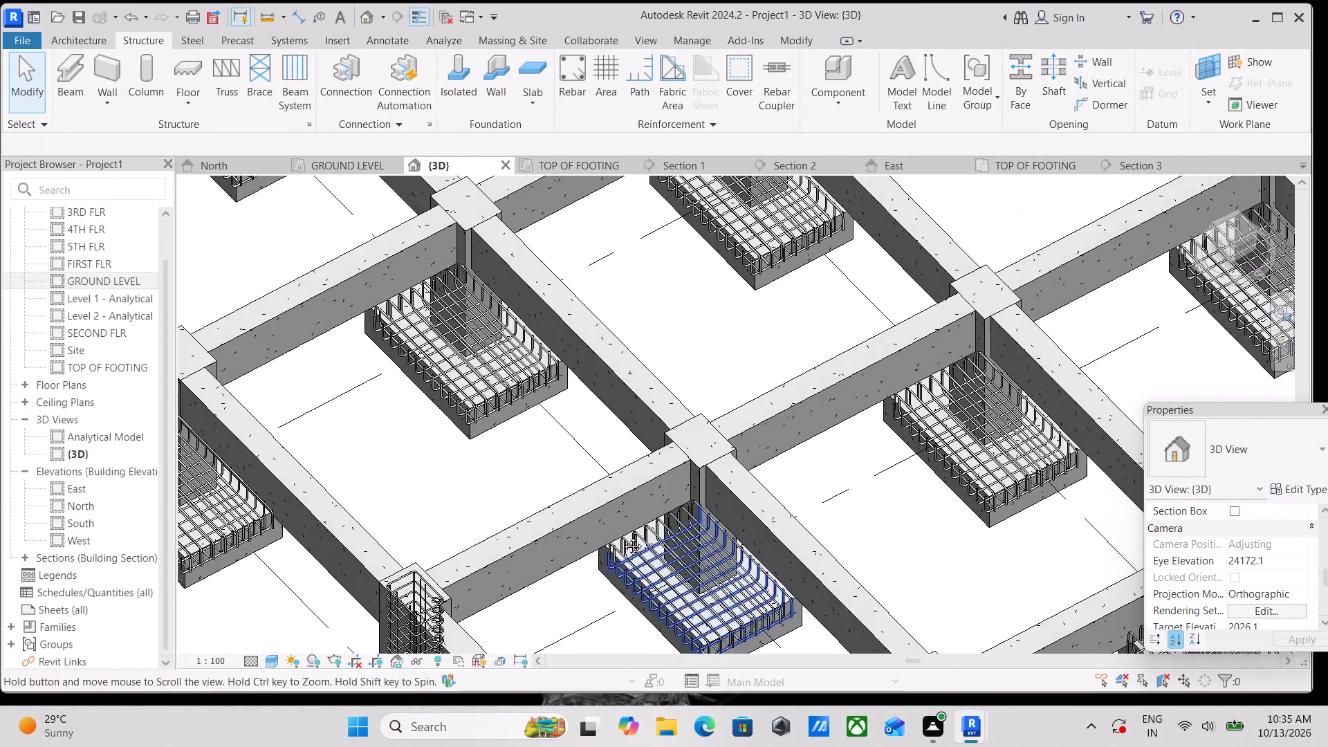
pyautogui.moveTo(622, 536); pyautogui.dragTo(757, 342, button='middle')
pyautogui.scroll(6, 508, 521)
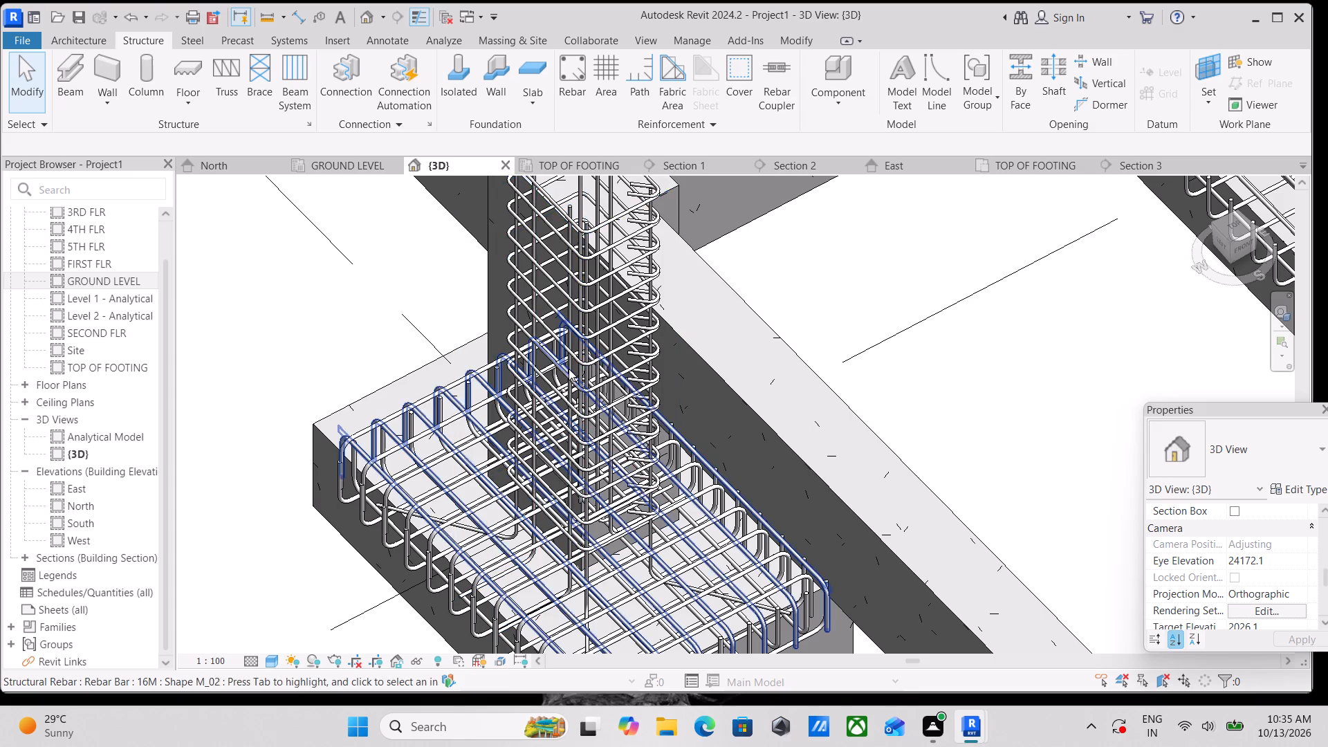
pyautogui.keyDown('shift'); pyautogui.moveTo(658, 582); pyautogui.dragTo(728, 396, button='middle'); pyautogui.keyUp('shift')
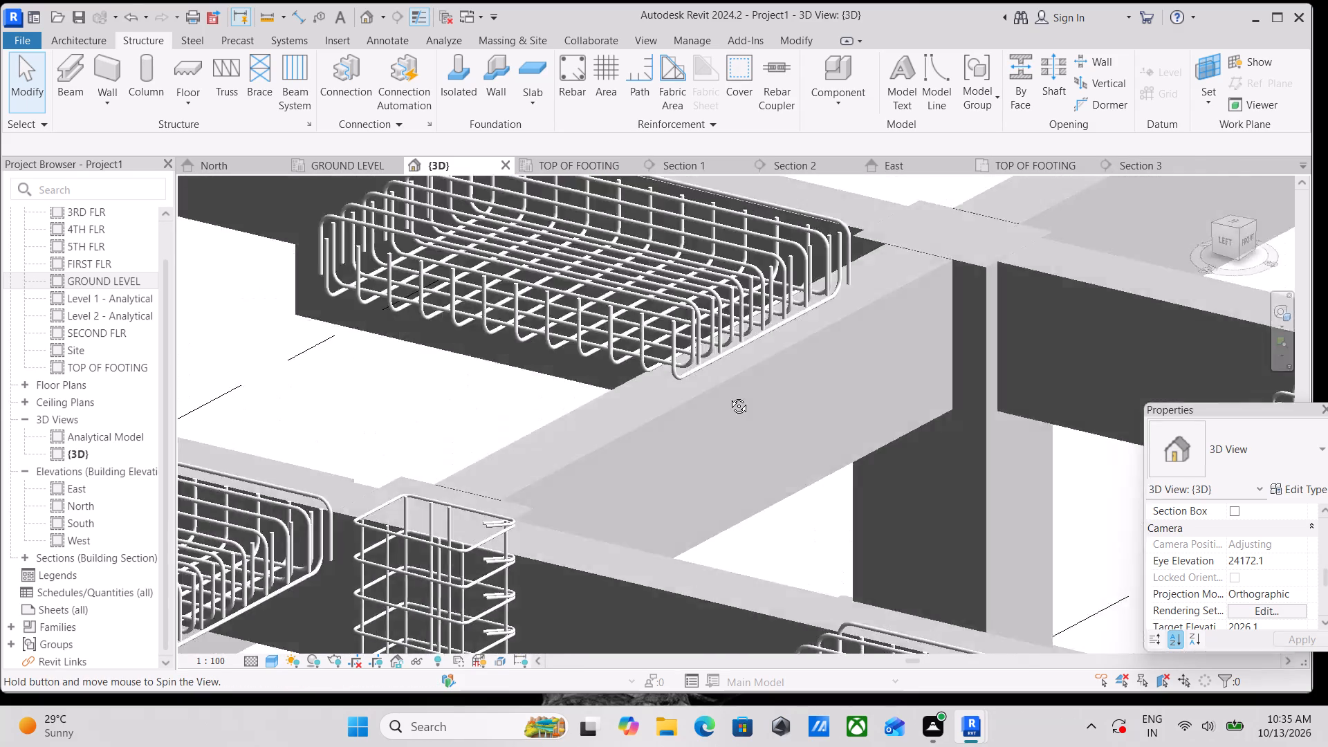
pyautogui.keyDown('shift'); pyautogui.moveTo(728, 396); pyautogui.dragTo(736, 385, button='middle'); pyautogui.keyUp('shift')
pyautogui.moveTo(688, 477); pyautogui.dragTo(788, 302, button='middle')
pyautogui.moveTo(722, 536); pyautogui.dragTo(872, 303, button='middle')
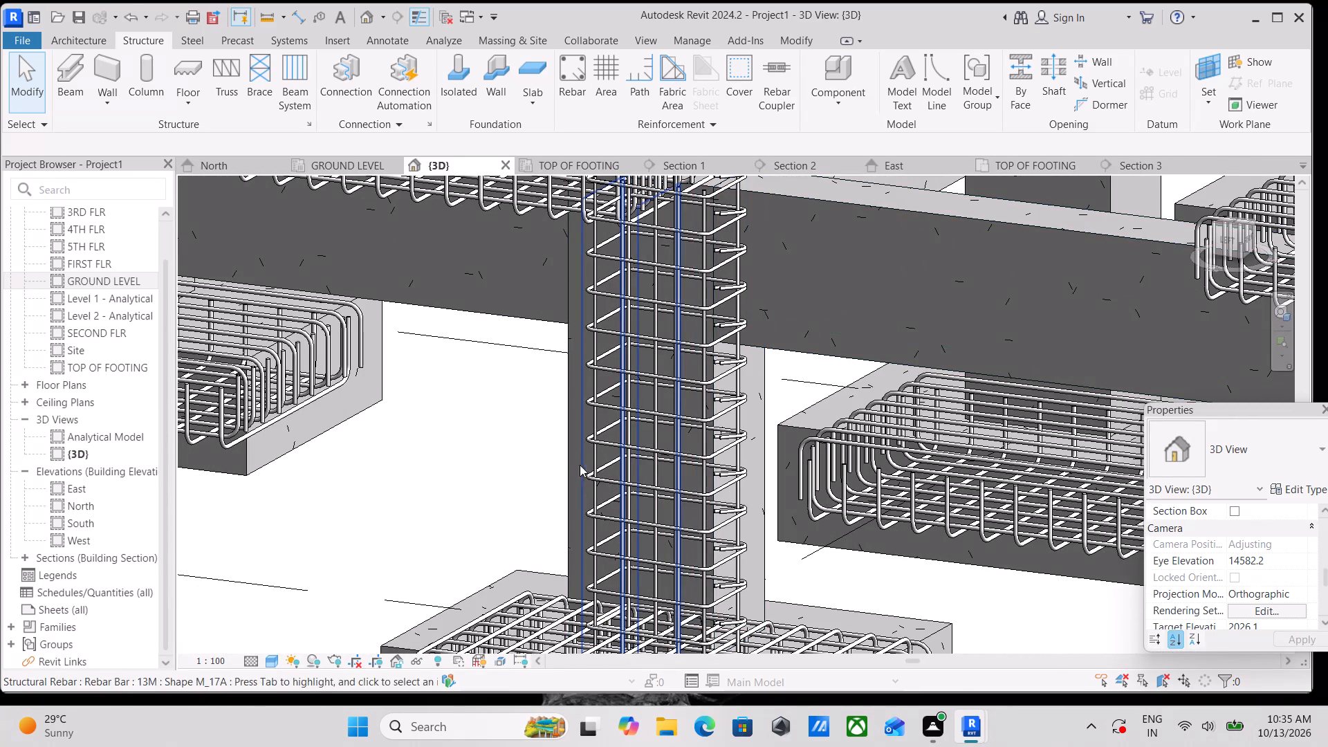
# Propagate the second-row column's rebar, aligned by host, with the adjacent third-row edge column as destination host.
pyautogui.click(564, 442)
pyautogui.scroll(-2, 568, 442)
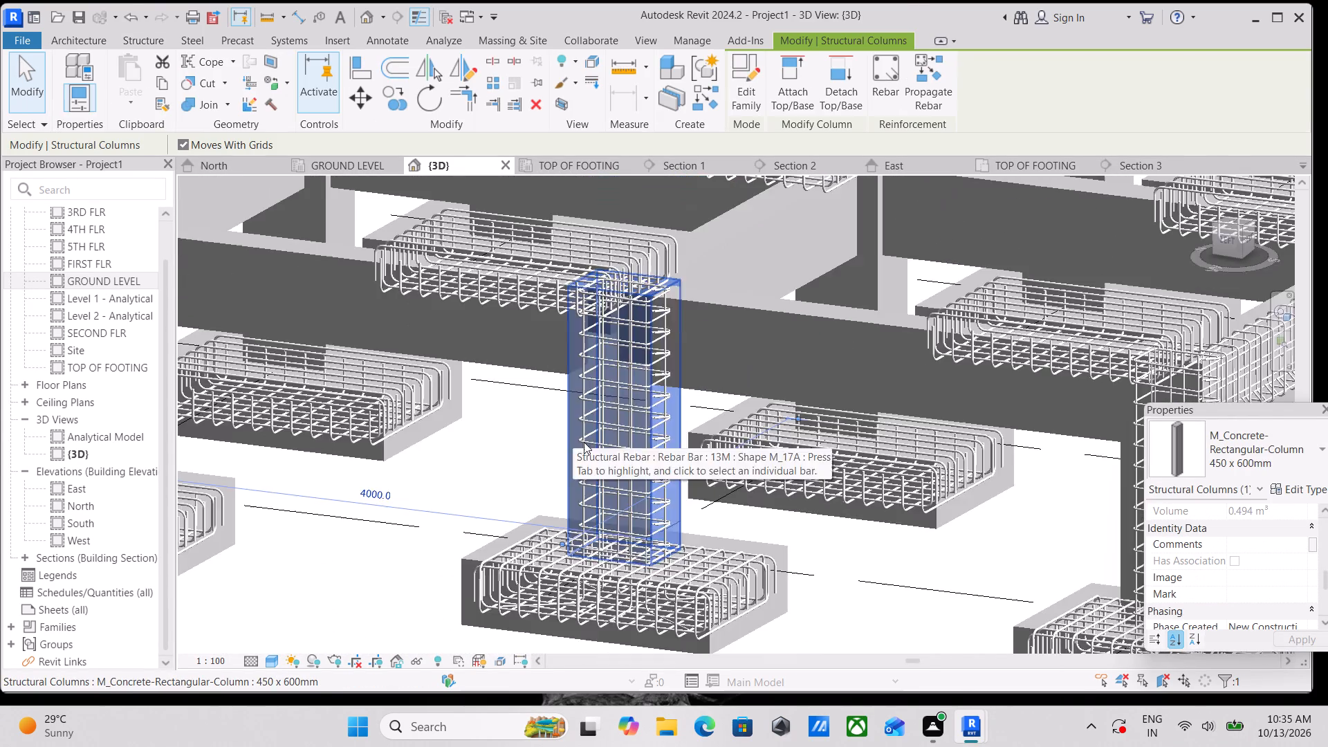
pyautogui.scroll(-4, 584, 442)
pyautogui.moveTo(599, 445); pyautogui.dragTo(719, 539, button='middle')
pyautogui.scroll(1, 720, 539)
pyautogui.click(921, 67)
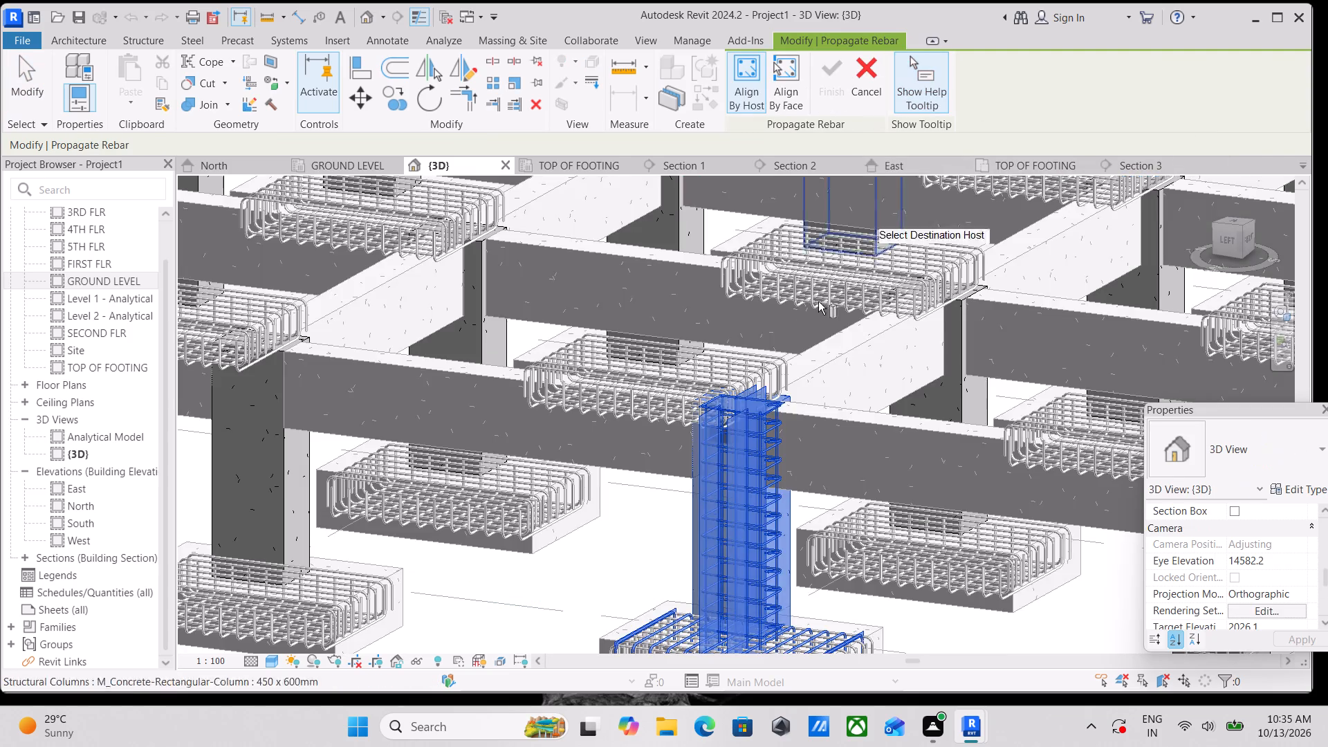
pyautogui.scroll(-3, 800, 319)
pyautogui.moveTo(788, 330); pyautogui.dragTo(1031, 225, button='middle')
pyautogui.click(697, 335)
pyautogui.moveTo(705, 320); pyautogui.dragTo(747, 319, button='middle')
pyautogui.scroll(8, 764, 418)
pyautogui.scroll(3, 868, 351)
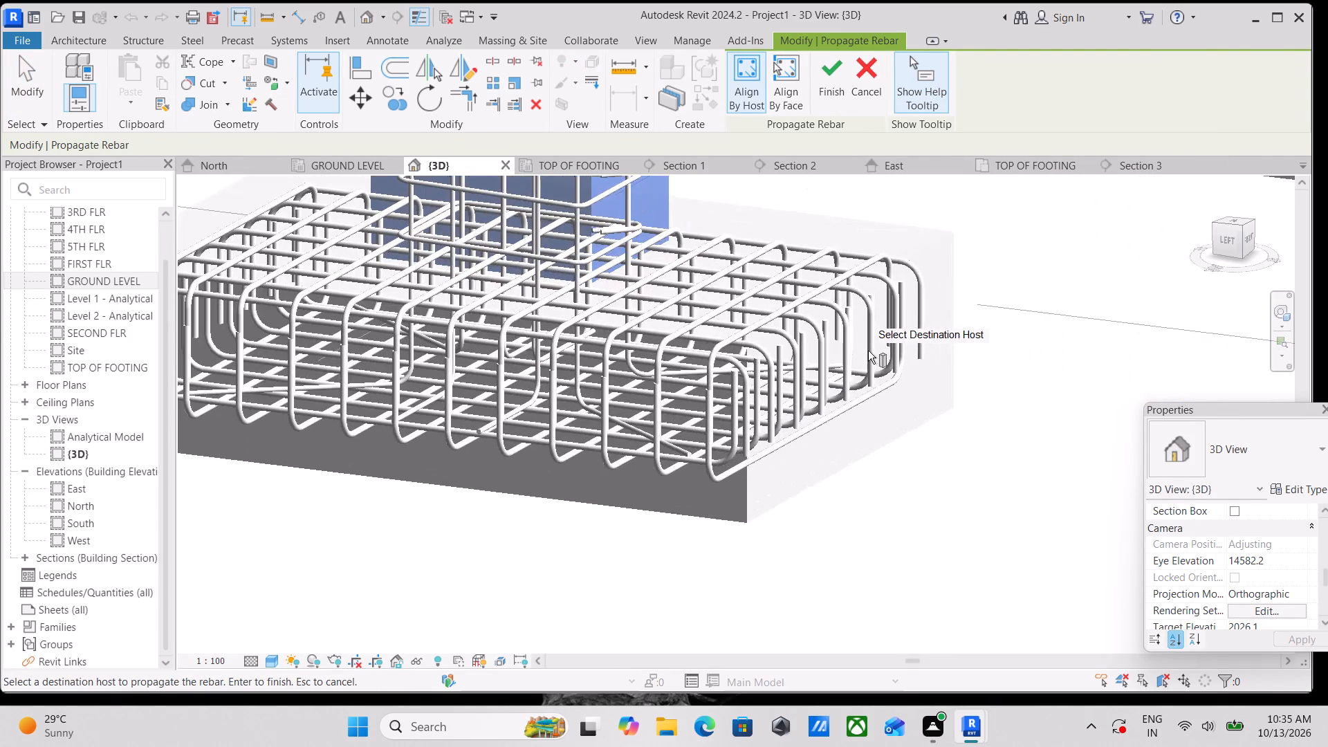
pyautogui.scroll(-3, 870, 347)
pyautogui.scroll(-2, 685, 351)
# Add the fourth-row edge column as a destination host and finish the column rebar propagation.
pyautogui.moveTo(684, 351); pyautogui.dragTo(719, 456, button='middle')
pyautogui.scroll(-2, 494, 341)
pyautogui.moveTo(494, 341); pyautogui.dragTo(645, 412, button='middle')
pyautogui.scroll(1, 618, 408)
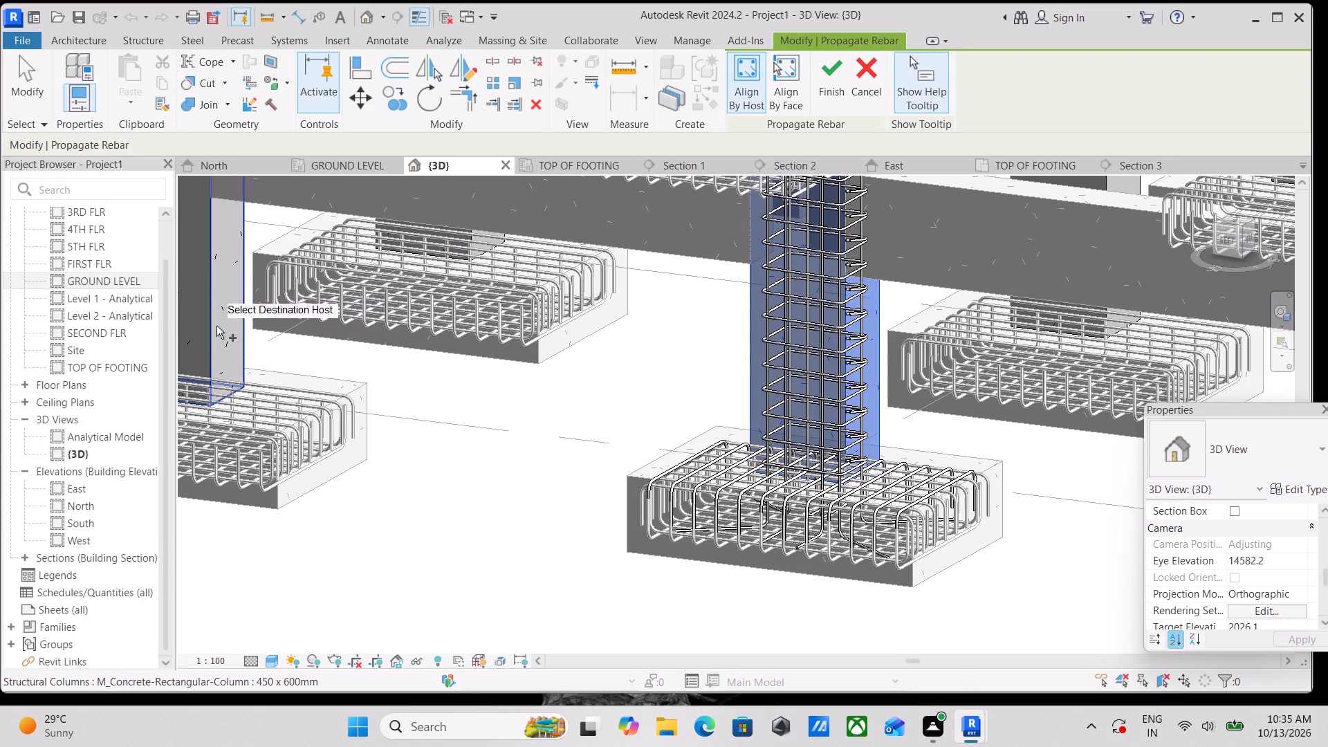
pyautogui.click(204, 326)
pyautogui.scroll(-1, 212, 324)
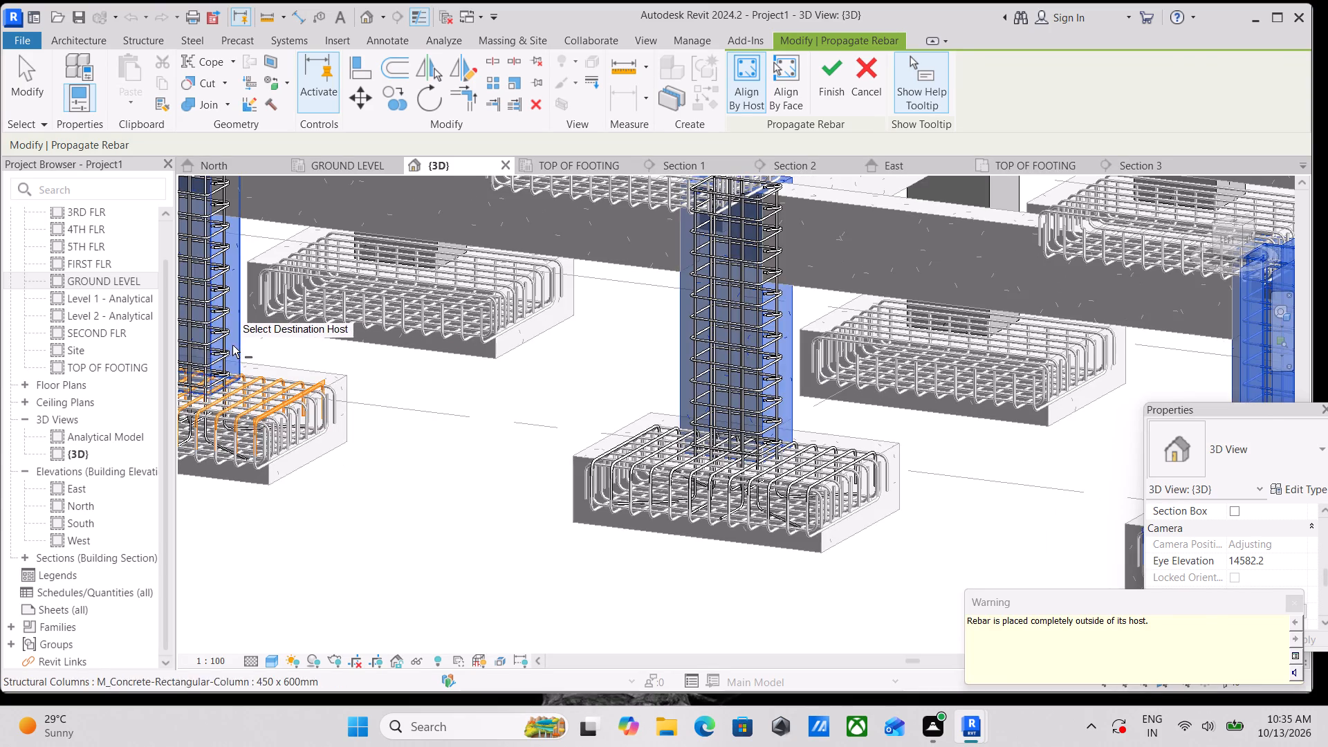
pyautogui.moveTo(232, 345); pyautogui.dragTo(415, 344, button='middle')
pyautogui.scroll(5, 430, 410)
pyautogui.scroll(5, 467, 458)
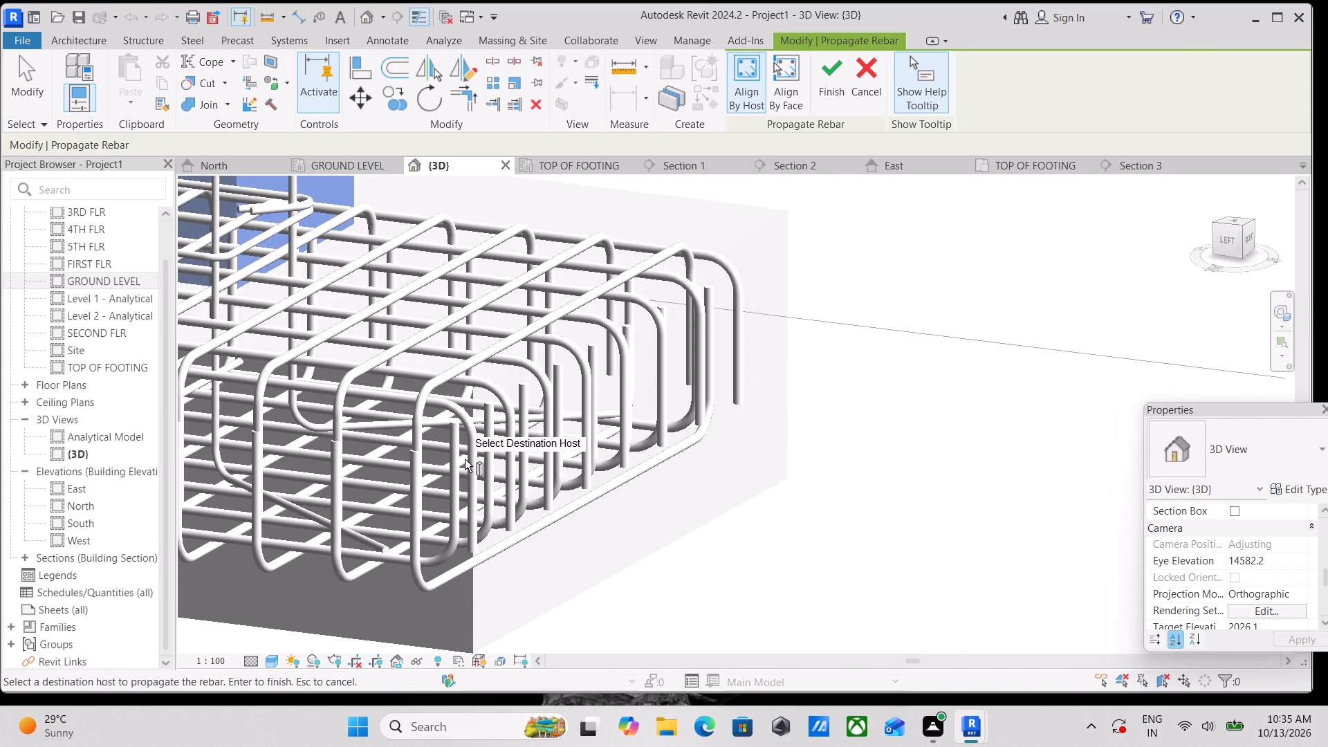
pyautogui.scroll(-7, 464, 459)
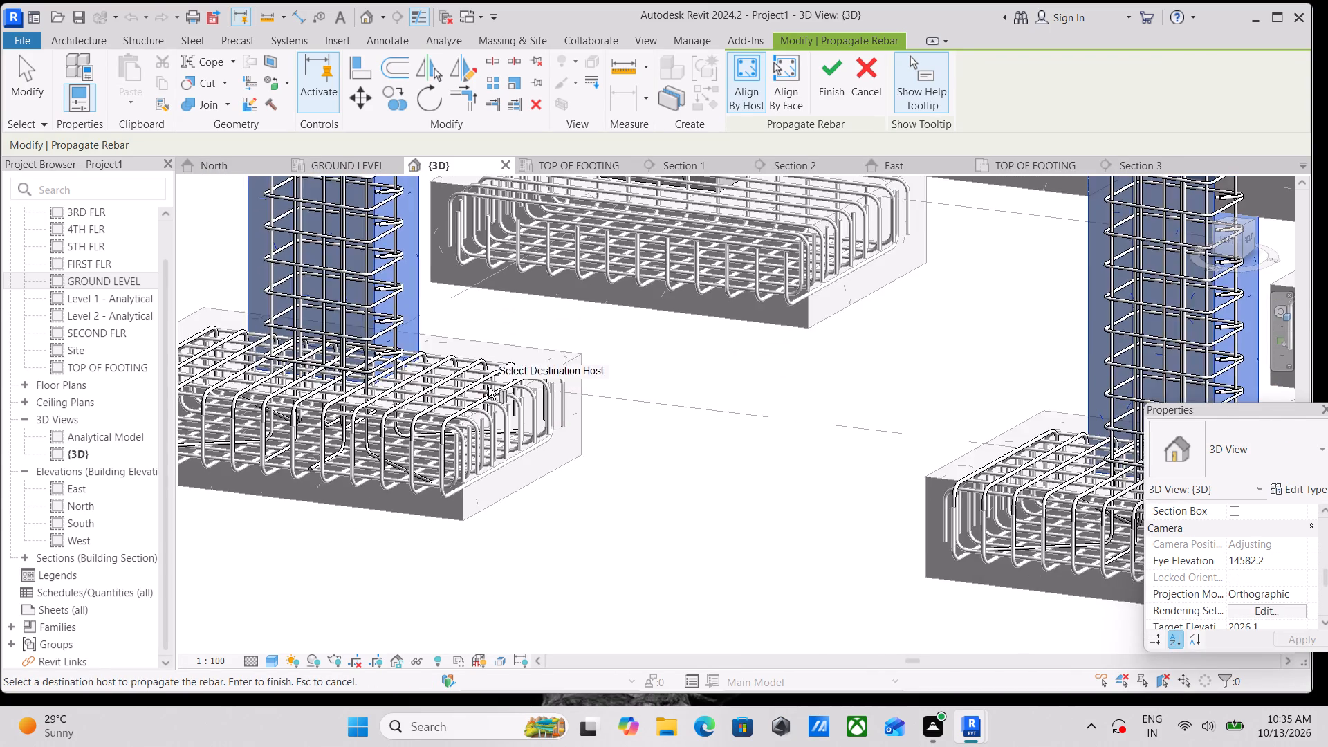
pyautogui.scroll(-1, 508, 373)
pyautogui.click(832, 68)
# Examine the propagated column rebar and its seating in the footings along the edge row, using the Left view.
pyautogui.scroll(-2, 647, 325)
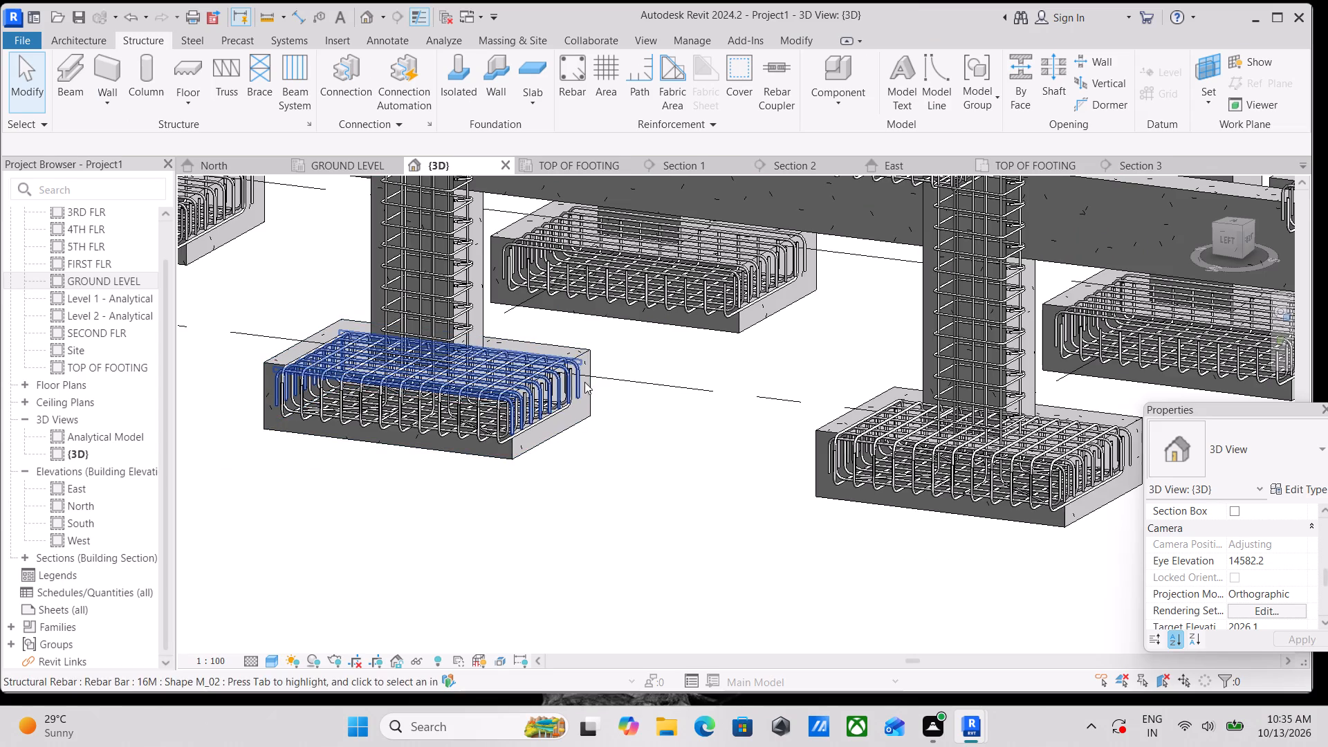
pyautogui.keyDown('shift'); pyautogui.moveTo(584, 378); pyautogui.dragTo(705, 496, button='middle'); pyautogui.keyUp('shift')
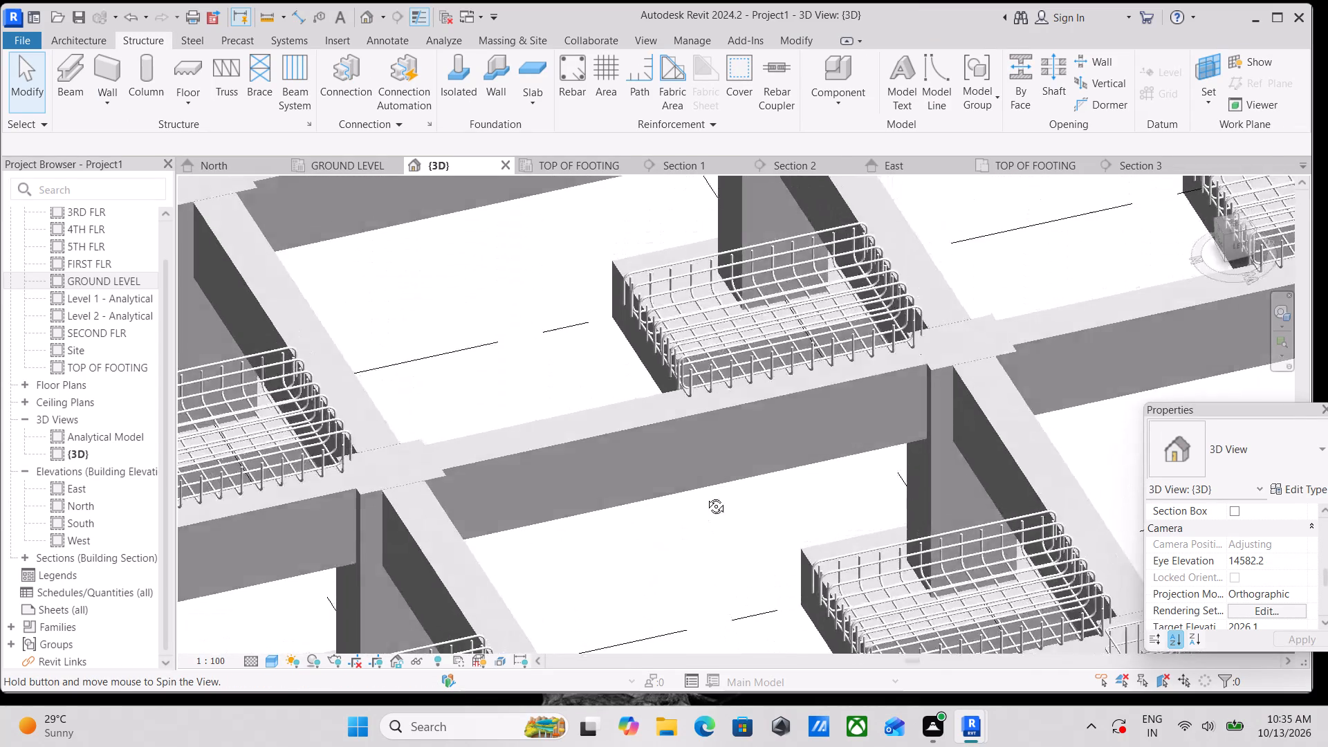
pyautogui.keyDown('shift'); pyautogui.moveTo(705, 496); pyautogui.dragTo(705, 494, button='middle'); pyautogui.keyUp('shift')
pyautogui.scroll(-3, 791, 266)
pyautogui.moveTo(622, 259); pyautogui.dragTo(486, 254, button='middle')
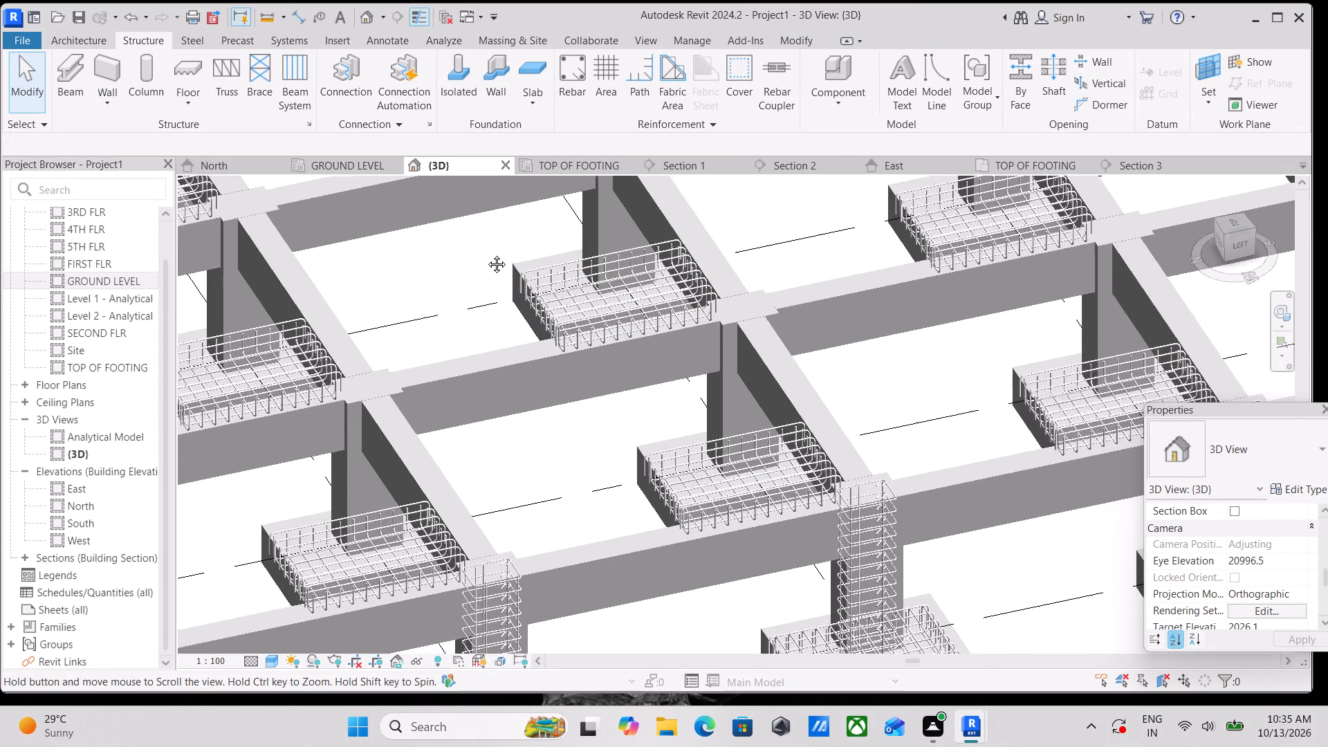
pyautogui.moveTo(486, 254); pyautogui.dragTo(484, 254, button='middle')
pyautogui.click(0, 746)
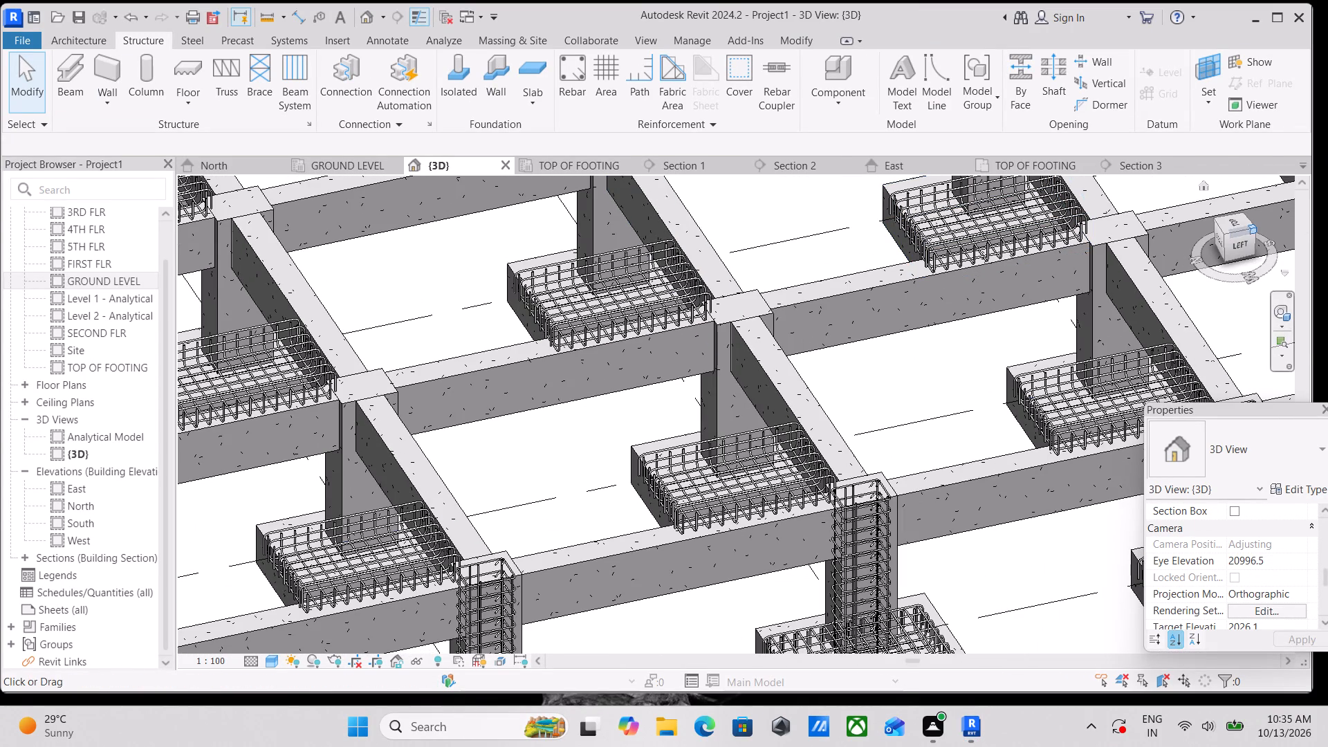
pyautogui.click(1244, 244)
pyautogui.click(1239, 244)
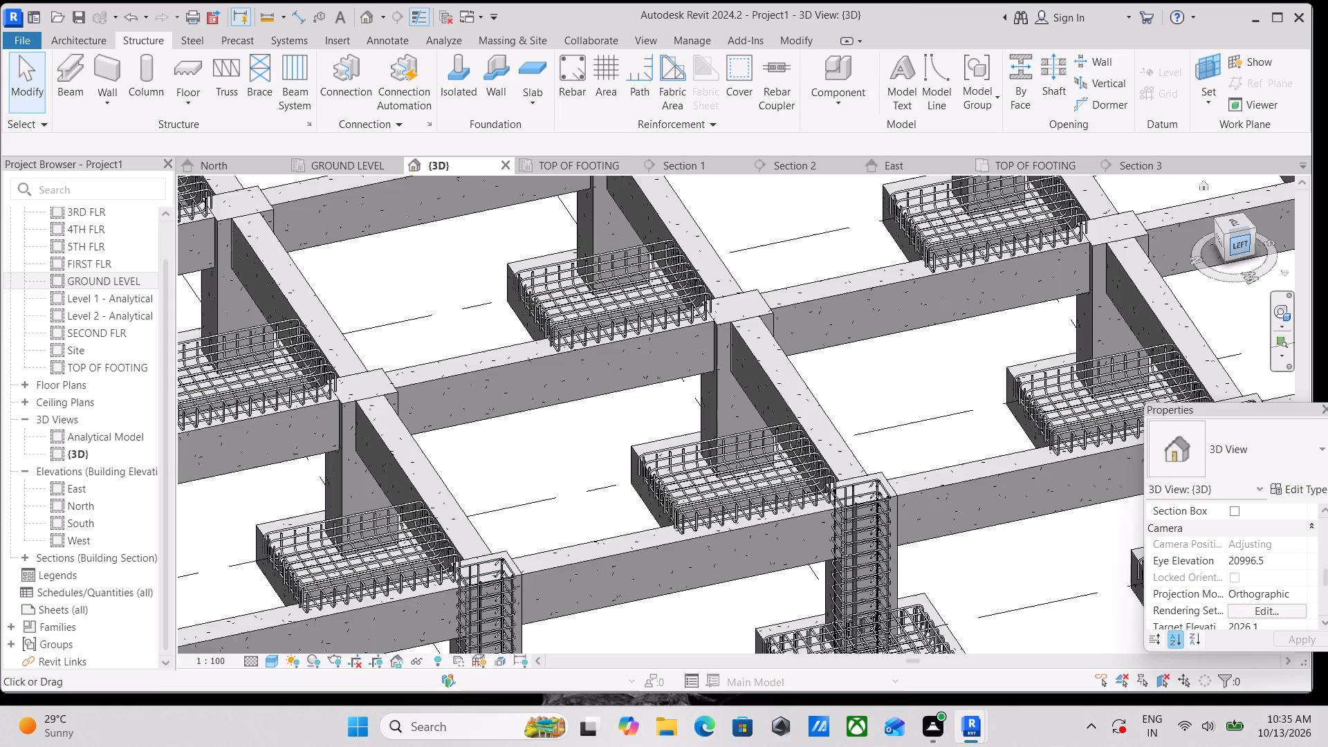
pyautogui.scroll(5, 888, 376)
pyautogui.scroll(5, 580, 586)
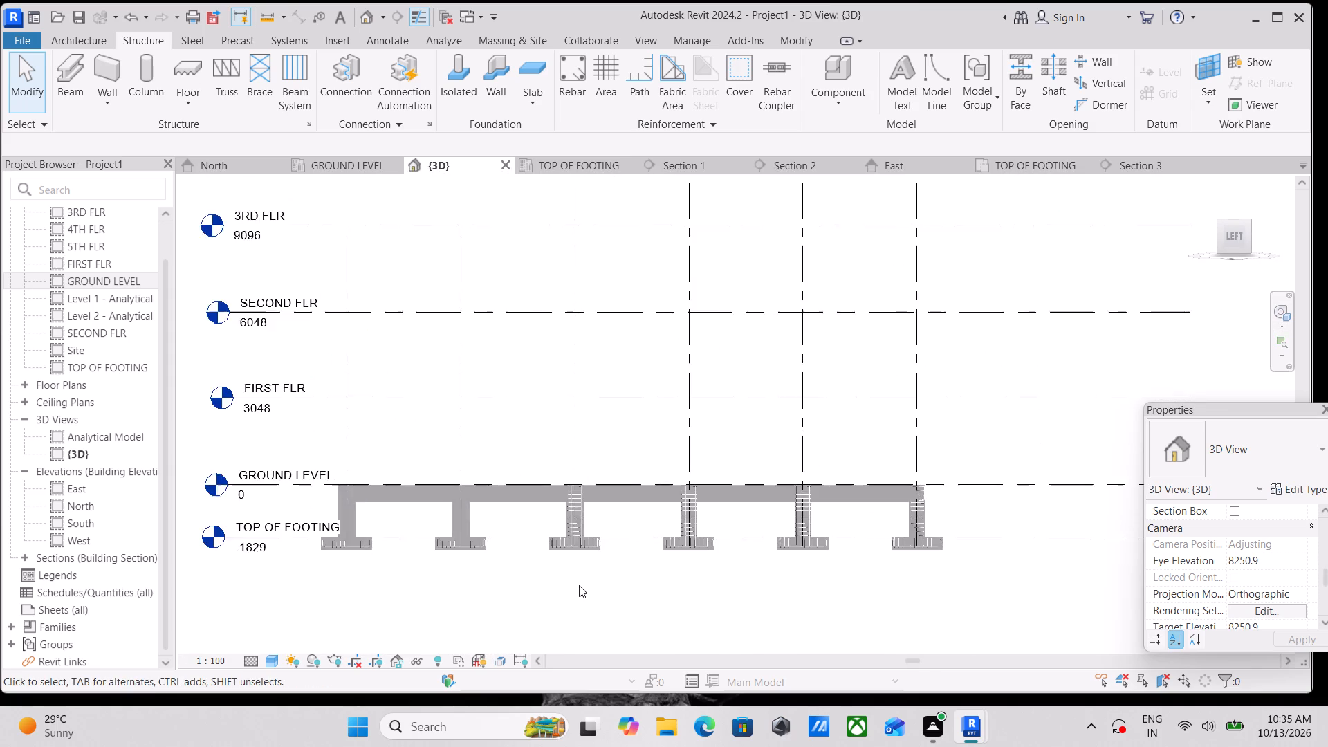
pyautogui.scroll(4, 646, 562)
pyautogui.scroll(3, 804, 477)
pyautogui.scroll(10, 797, 536)
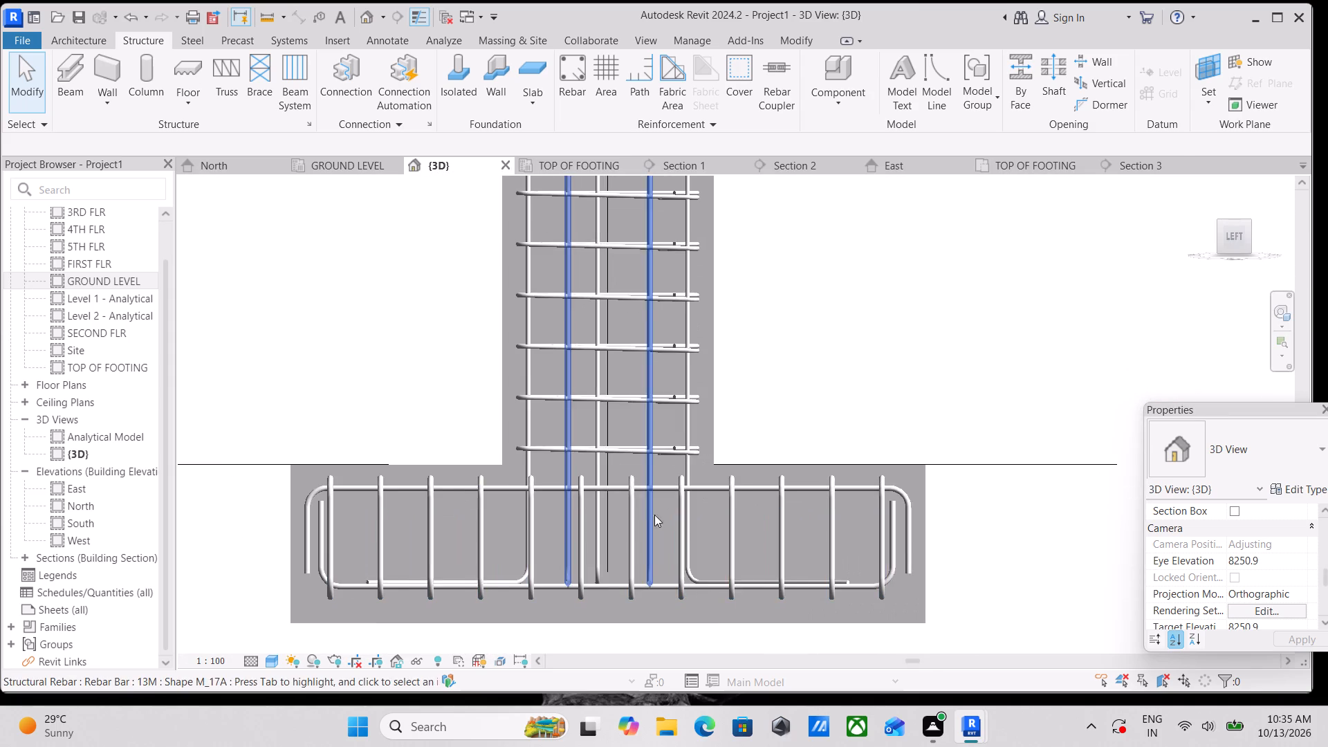
pyautogui.scroll(-2, 885, 452)
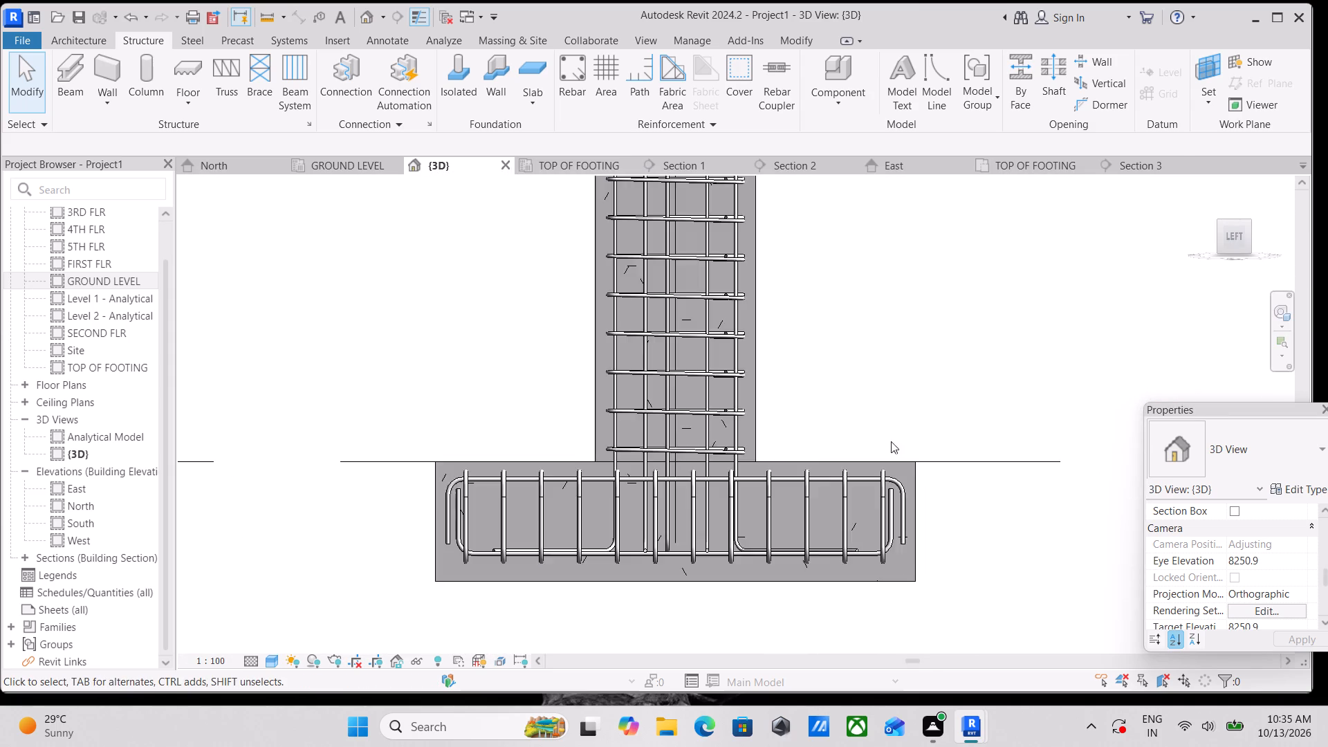
pyautogui.scroll(-10, 891, 423)
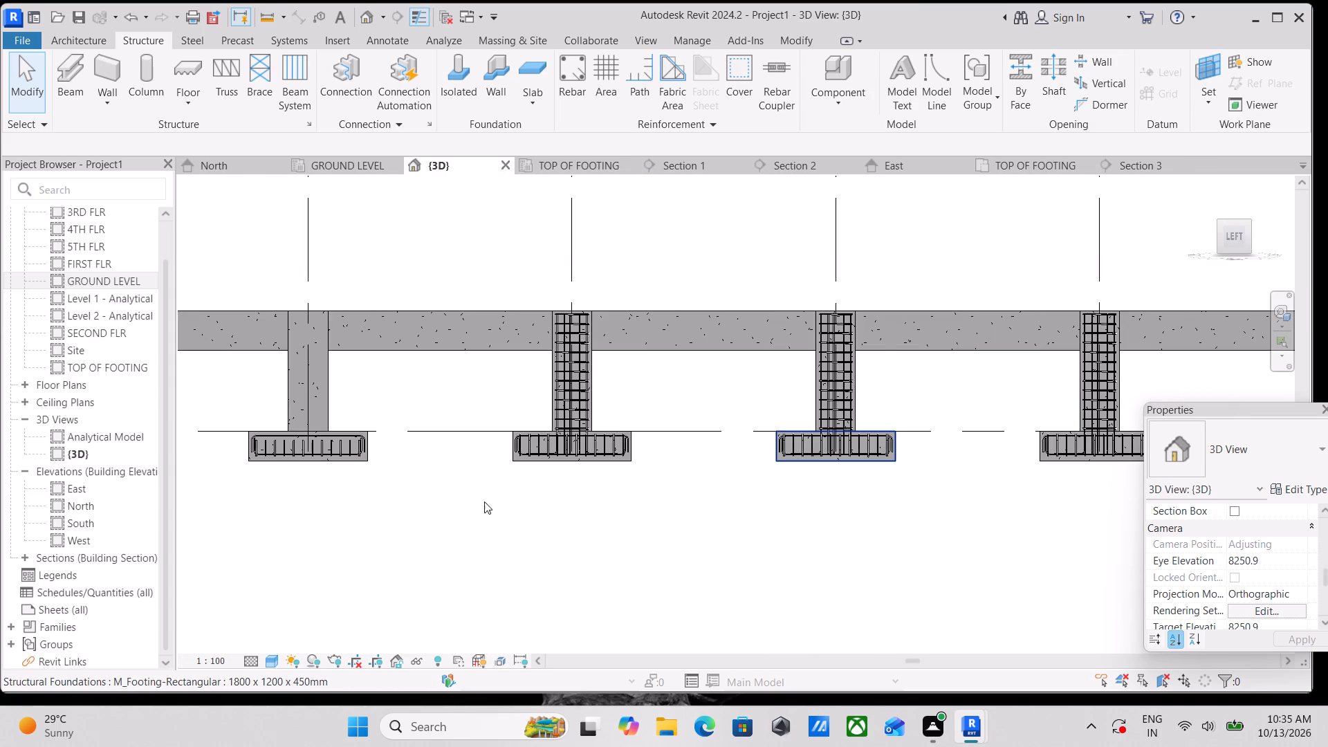
pyautogui.scroll(1, 813, 396)
pyautogui.scroll(3, 889, 422)
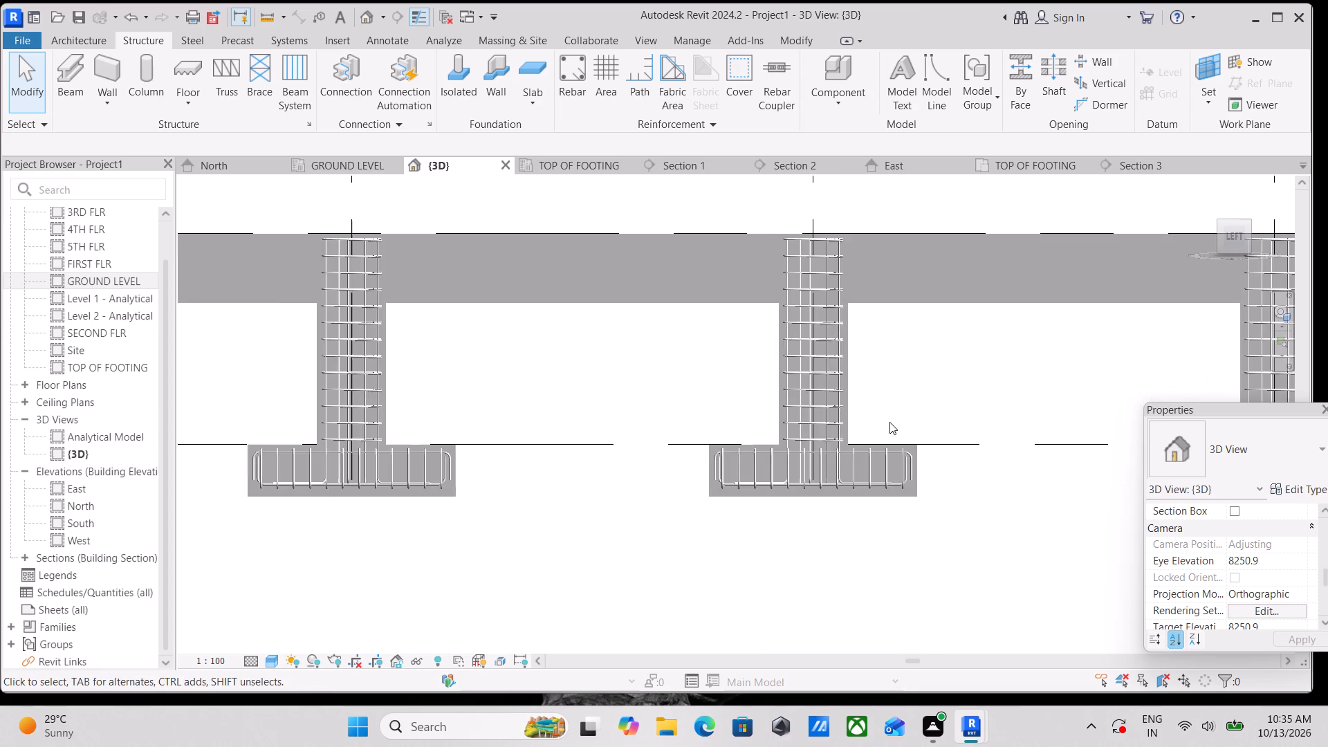
pyautogui.scroll(2, 895, 418)
pyautogui.keyDown('shift'); pyautogui.moveTo(902, 407); pyautogui.dragTo(892, 396, button='middle'); pyautogui.keyUp('shift')
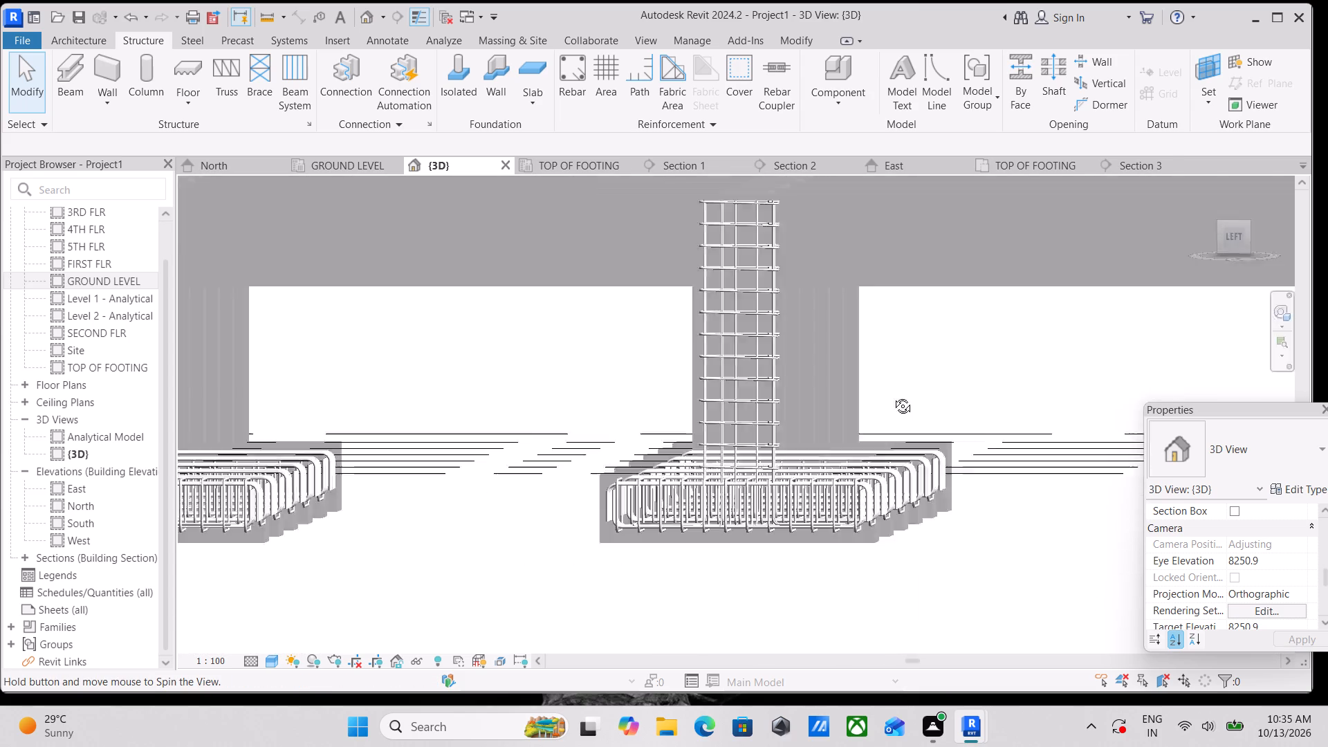
# Examine the propagated column rebar along the grid 1 edge row from raised left-side views, including the whole foundation grid.
pyautogui.keyDown('shift'); pyautogui.moveTo(892, 396); pyautogui.dragTo(833, 459, button='middle'); pyautogui.keyUp('shift')
pyautogui.scroll(-7, 833, 459)
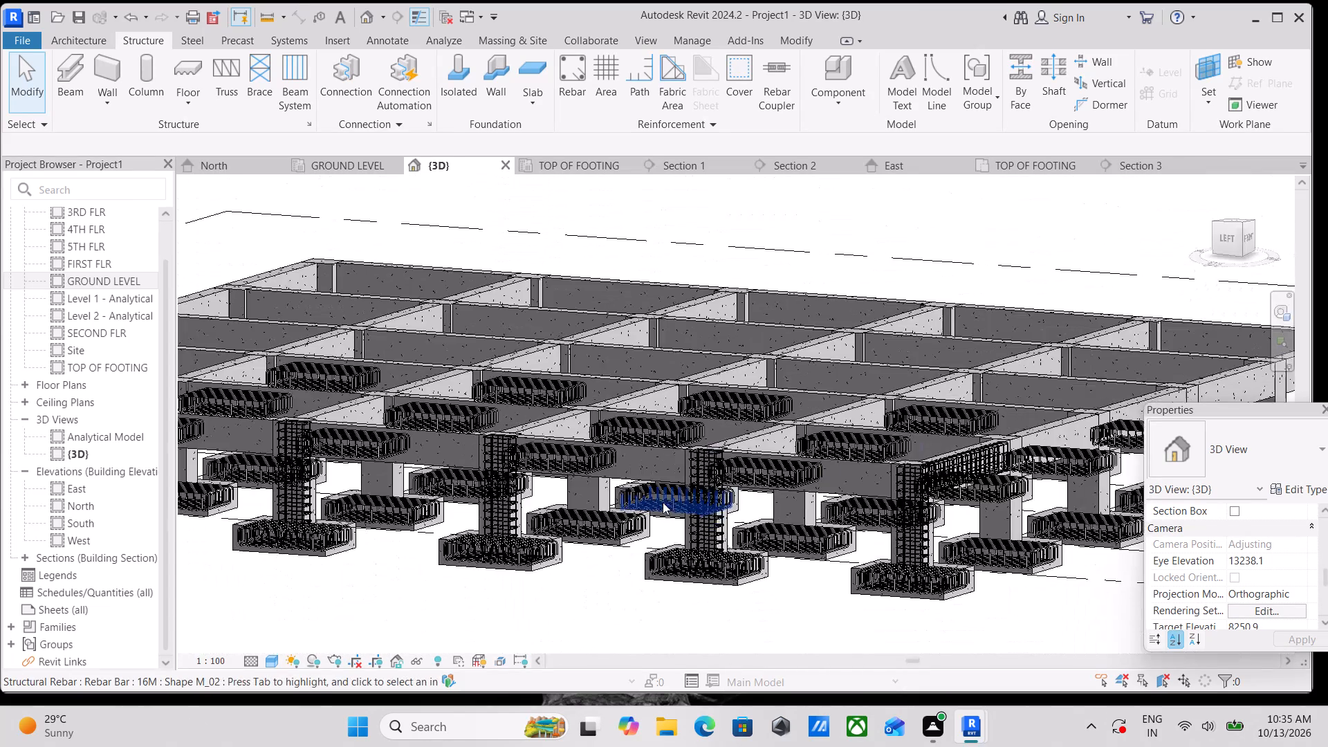
pyautogui.keyDown('shift'); pyautogui.moveTo(600, 507); pyautogui.dragTo(672, 539, button='middle'); pyautogui.keyUp('shift')
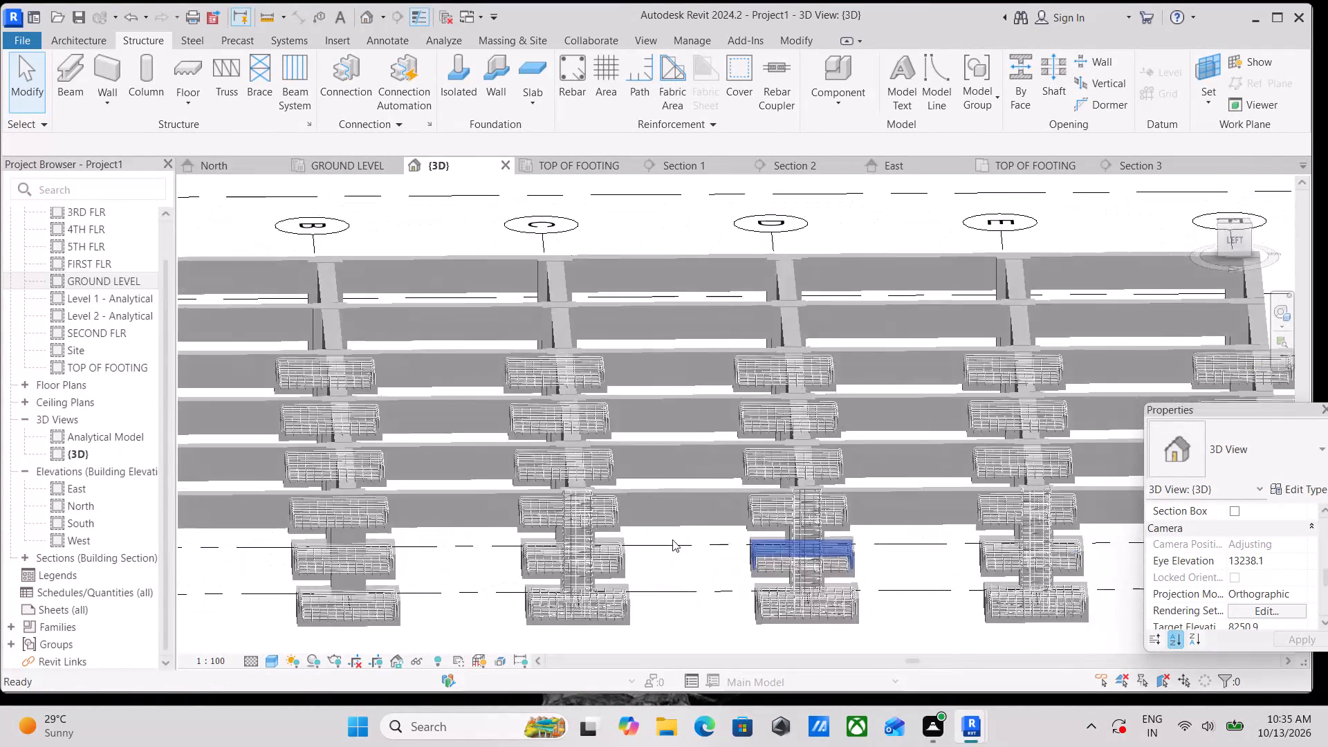
pyautogui.scroll(3, 694, 523)
pyautogui.scroll(-4, 694, 518)
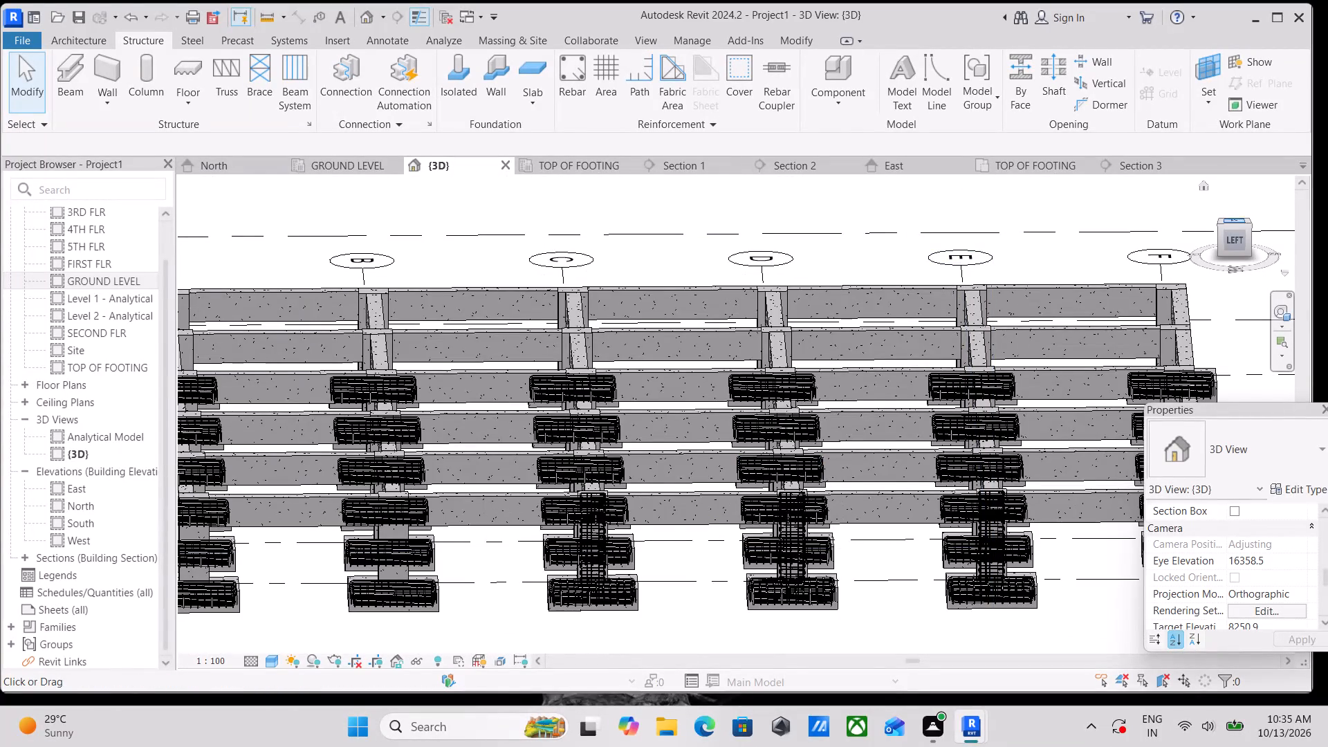
pyautogui.click(1228, 224)
pyautogui.scroll(3, 885, 398)
pyautogui.scroll(1, 719, 593)
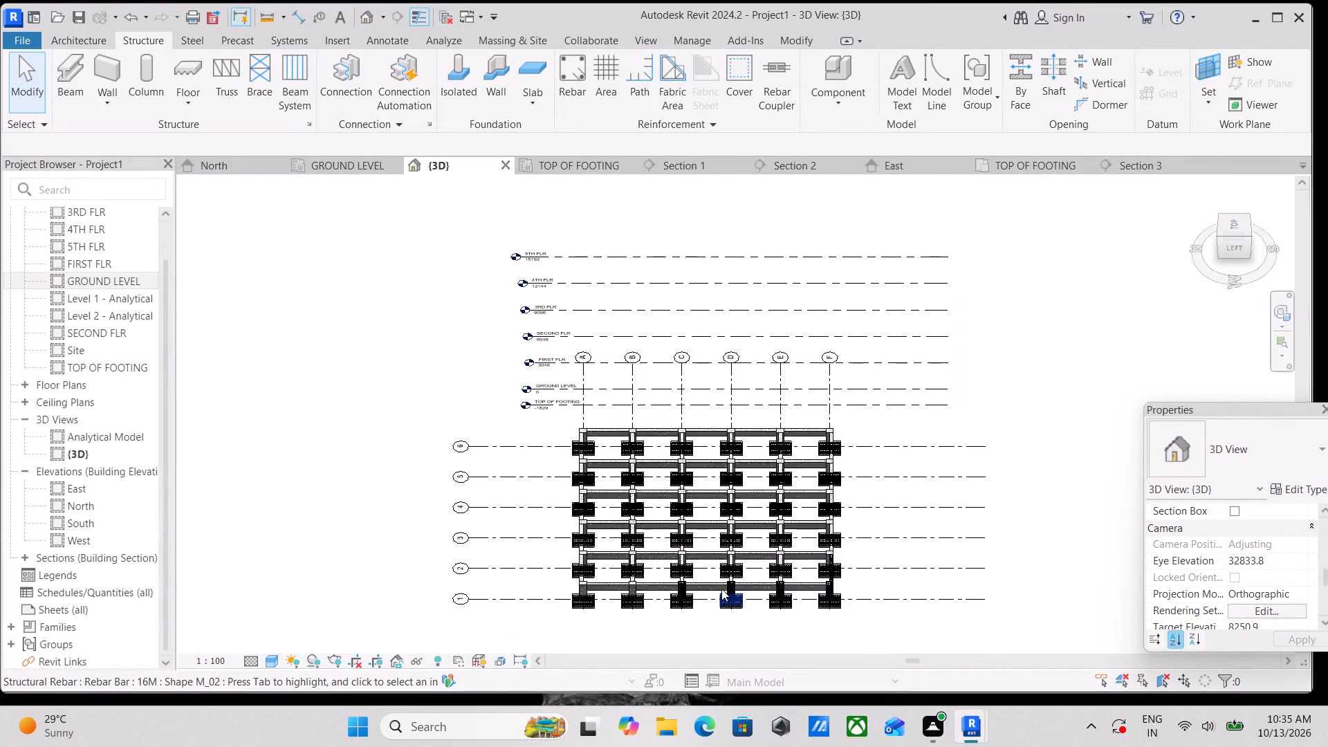
pyautogui.scroll(6, 721, 589)
pyautogui.moveTo(732, 567); pyautogui.dragTo(779, 450, button='middle')
pyautogui.scroll(12, 714, 459)
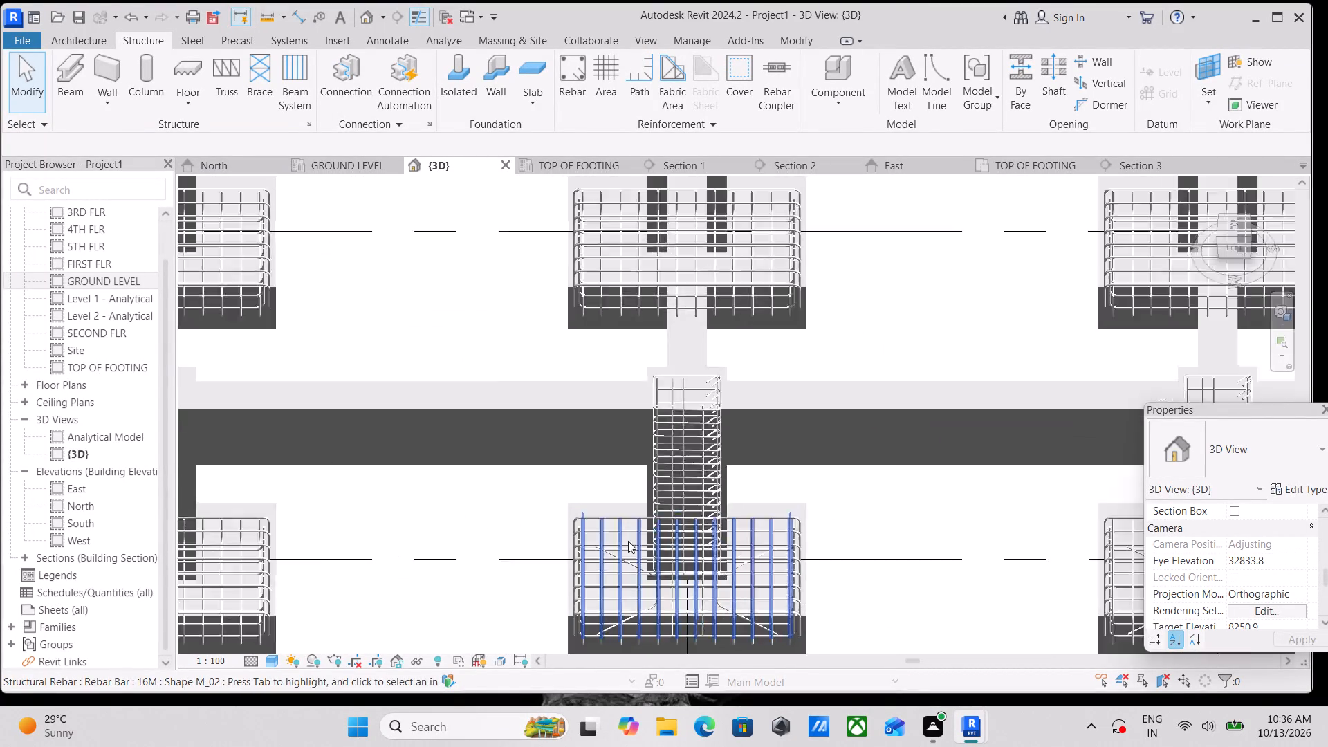
pyautogui.scroll(2, 628, 541)
pyautogui.scroll(-1, 821, 423)
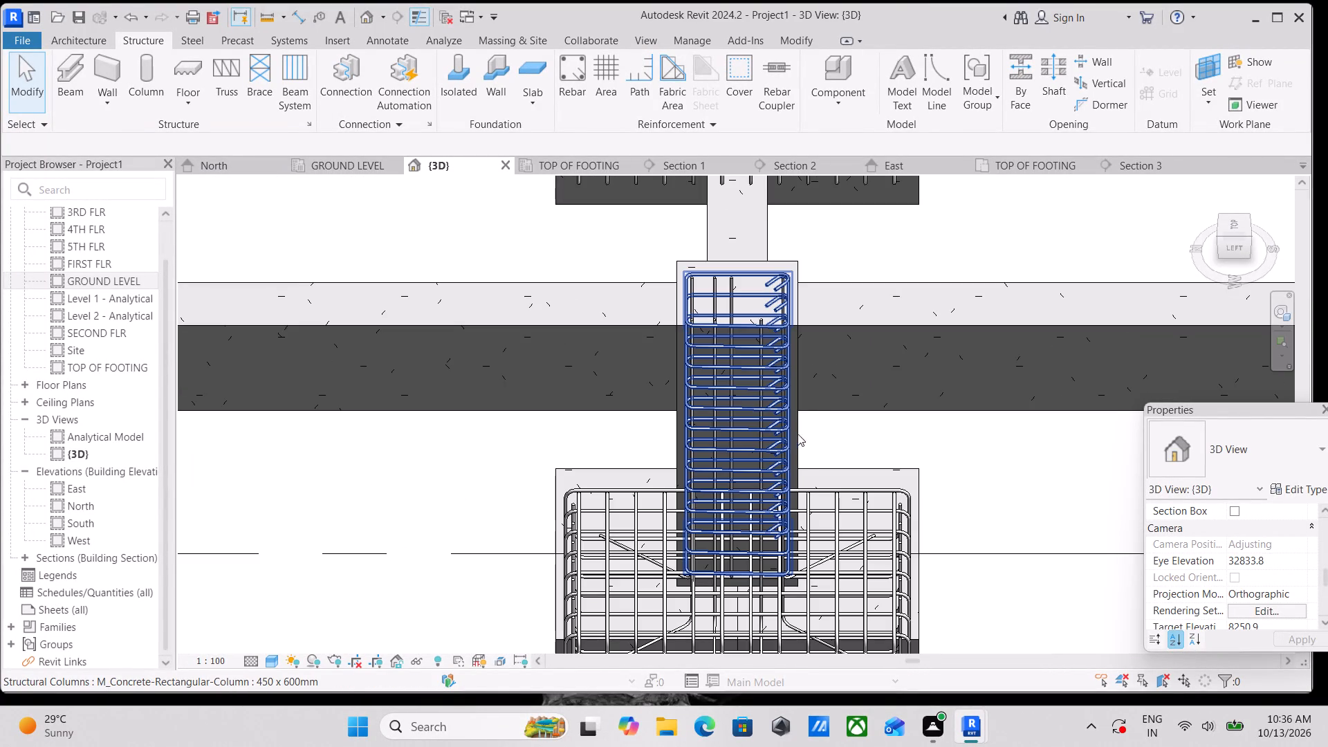
# Examine the fourth edge column's rebar cage and its seating in the footing rebar at grid C1 from several 3D angles.
pyautogui.keyDown('shift'); pyautogui.moveTo(802, 414); pyautogui.dragTo(871, 434, button='middle'); pyautogui.keyUp('shift')
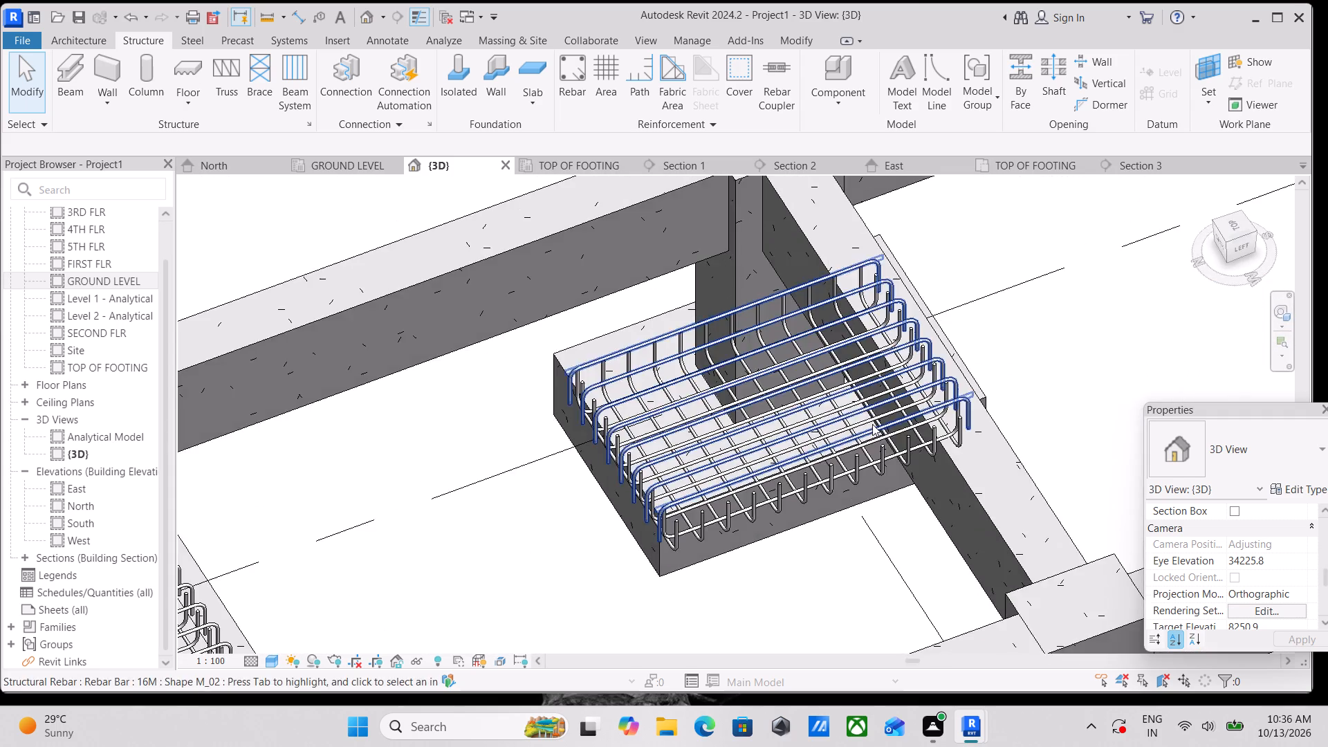
pyautogui.moveTo(874, 381); pyautogui.dragTo(470, 386, button='middle')
pyautogui.moveTo(820, 358); pyautogui.dragTo(499, 320, button='middle')
pyautogui.moveTo(782, 324); pyautogui.dragTo(457, 303, button='middle')
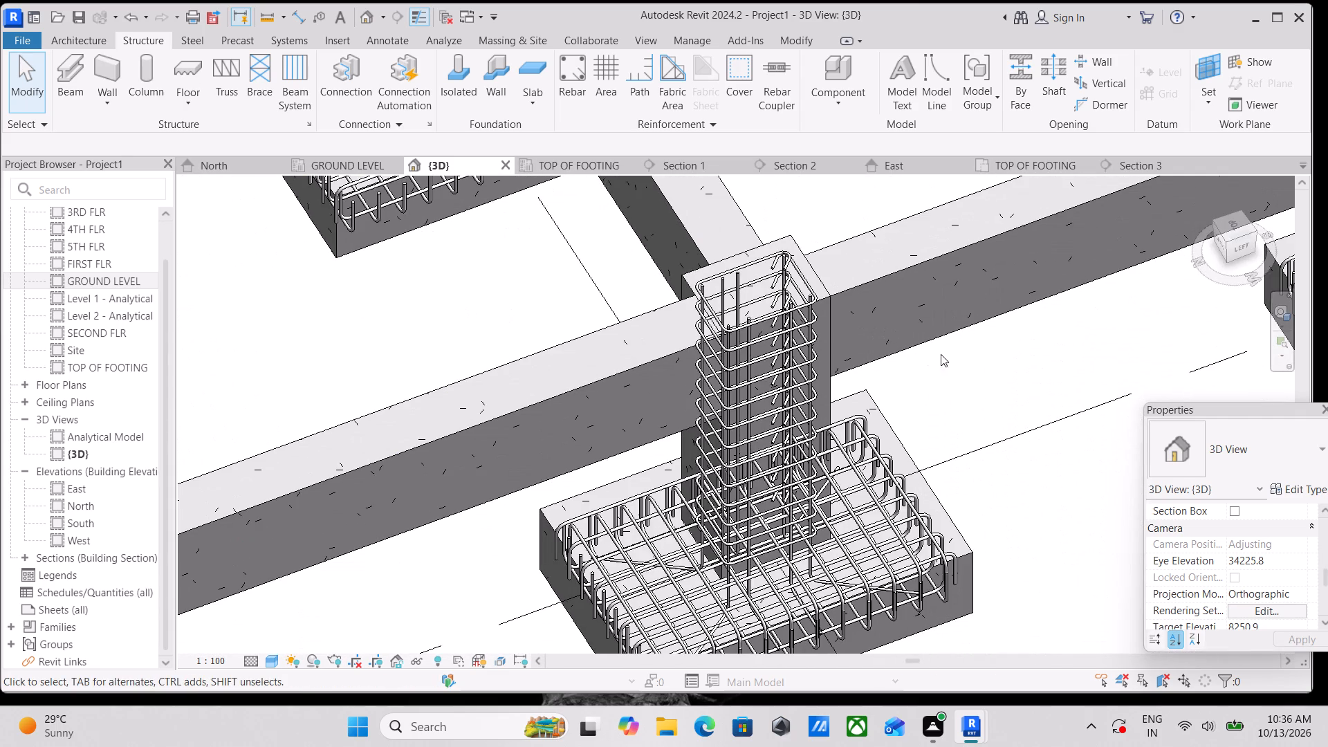
pyautogui.moveTo(971, 357); pyautogui.dragTo(1075, 344, button='middle')
pyautogui.moveTo(966, 279); pyautogui.dragTo(392, 351, button='middle')
pyautogui.moveTo(957, 282); pyautogui.dragTo(614, 296, button='middle')
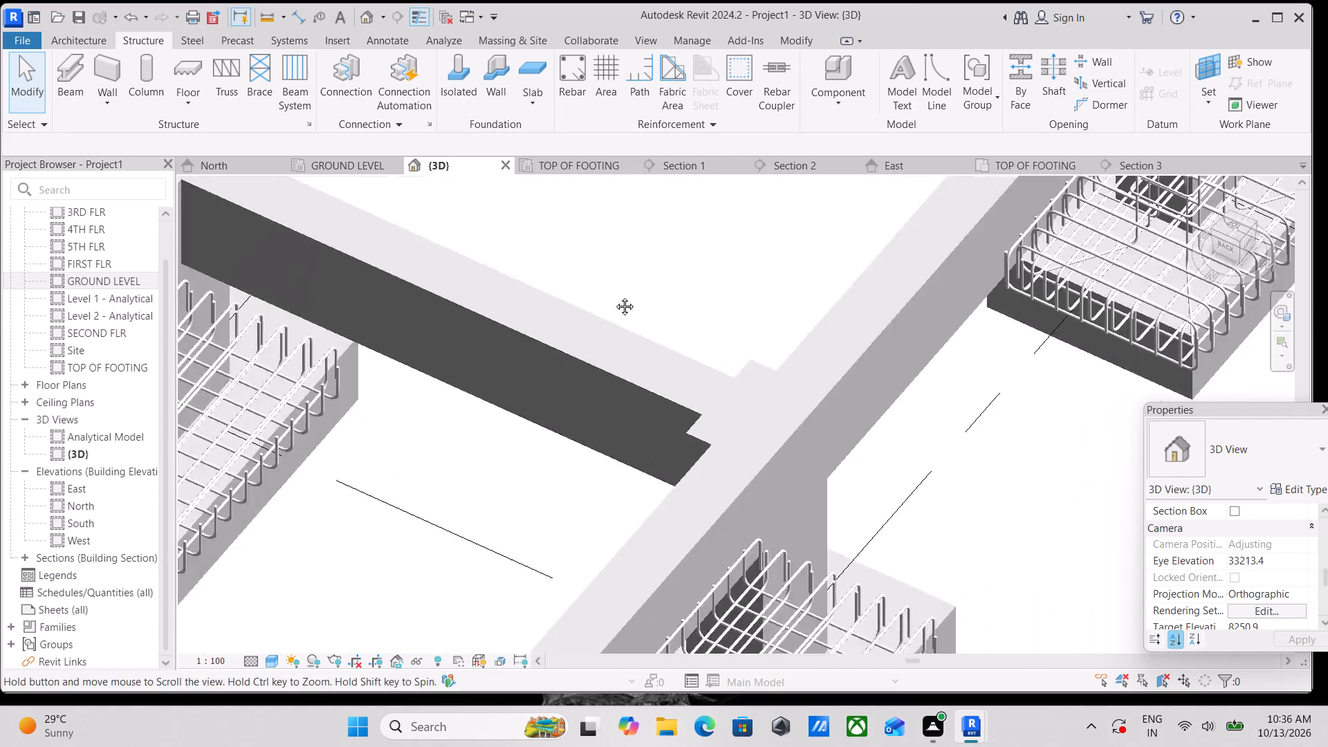
pyautogui.moveTo(614, 296); pyautogui.dragTo(593, 302, button='middle')
pyautogui.moveTo(699, 241); pyautogui.dragTo(433, 436, button='middle')
pyautogui.moveTo(995, 331); pyautogui.dragTo(894, 441, button='middle')
pyautogui.scroll(1, 926, 423)
pyautogui.moveTo(923, 432); pyautogui.dragTo(1019, 419, button='middle')
pyautogui.scroll(1, 992, 459)
pyautogui.moveTo(1008, 473); pyautogui.dragTo(1008, 474, button='middle')
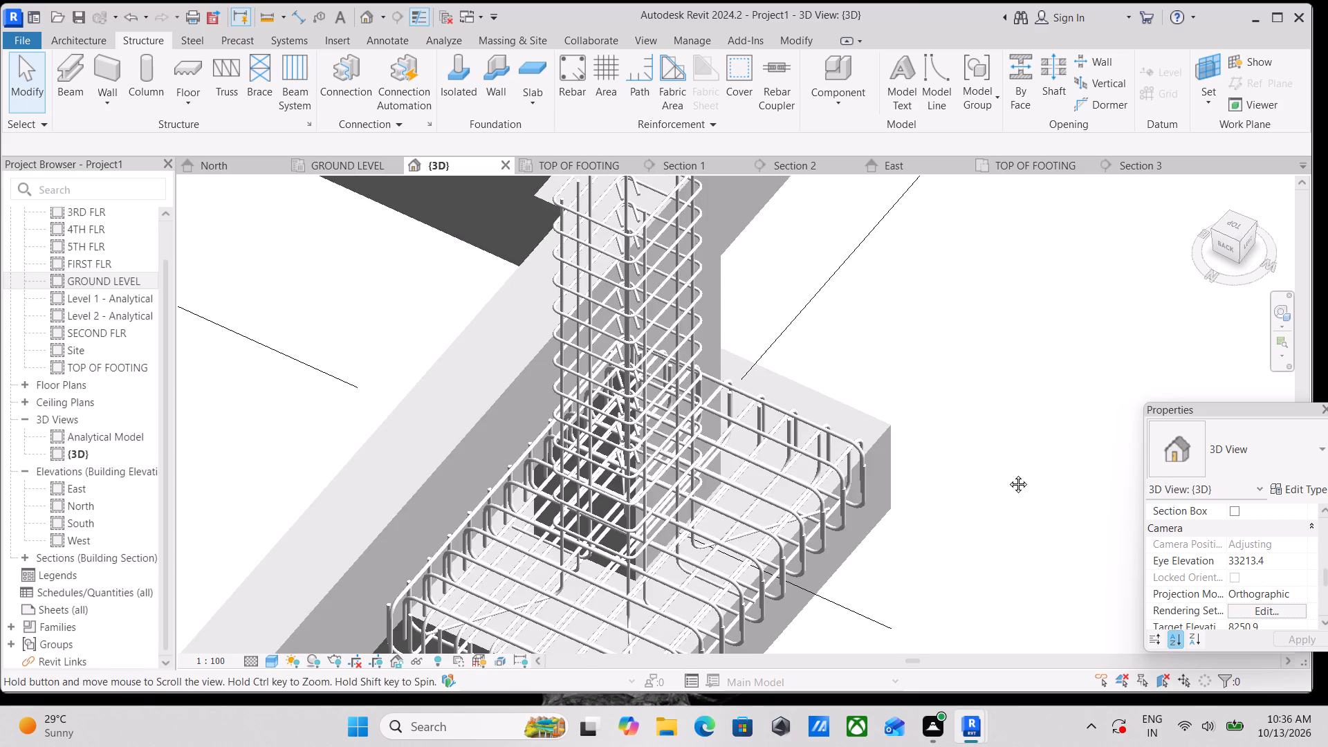
pyautogui.moveTo(1008, 474); pyautogui.dragTo(1042, 476, button='middle')
pyautogui.scroll(3, 863, 545)
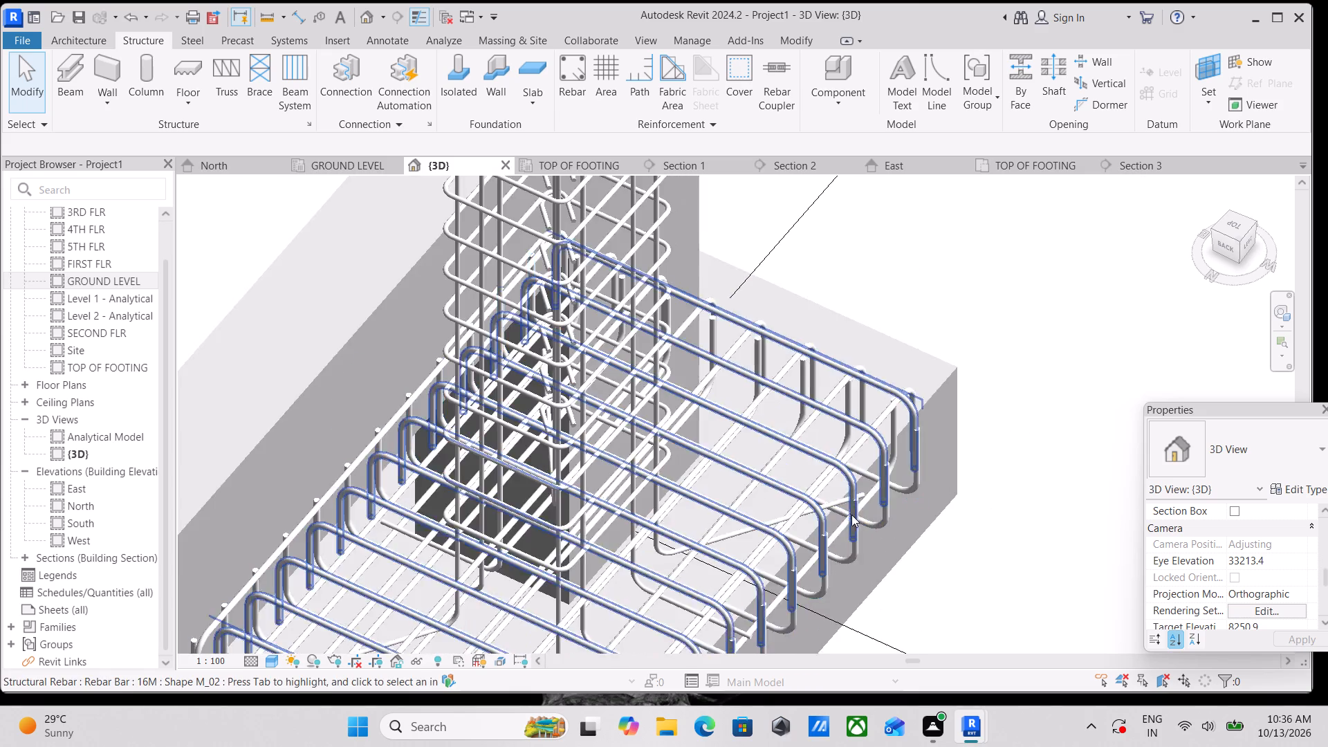
pyautogui.scroll(1, 851, 515)
pyautogui.scroll(-3, 869, 504)
pyautogui.moveTo(999, 503); pyautogui.dragTo(1094, 365, button='middle')
pyautogui.scroll(1, 1100, 356)
pyautogui.scroll(-3, 847, 424)
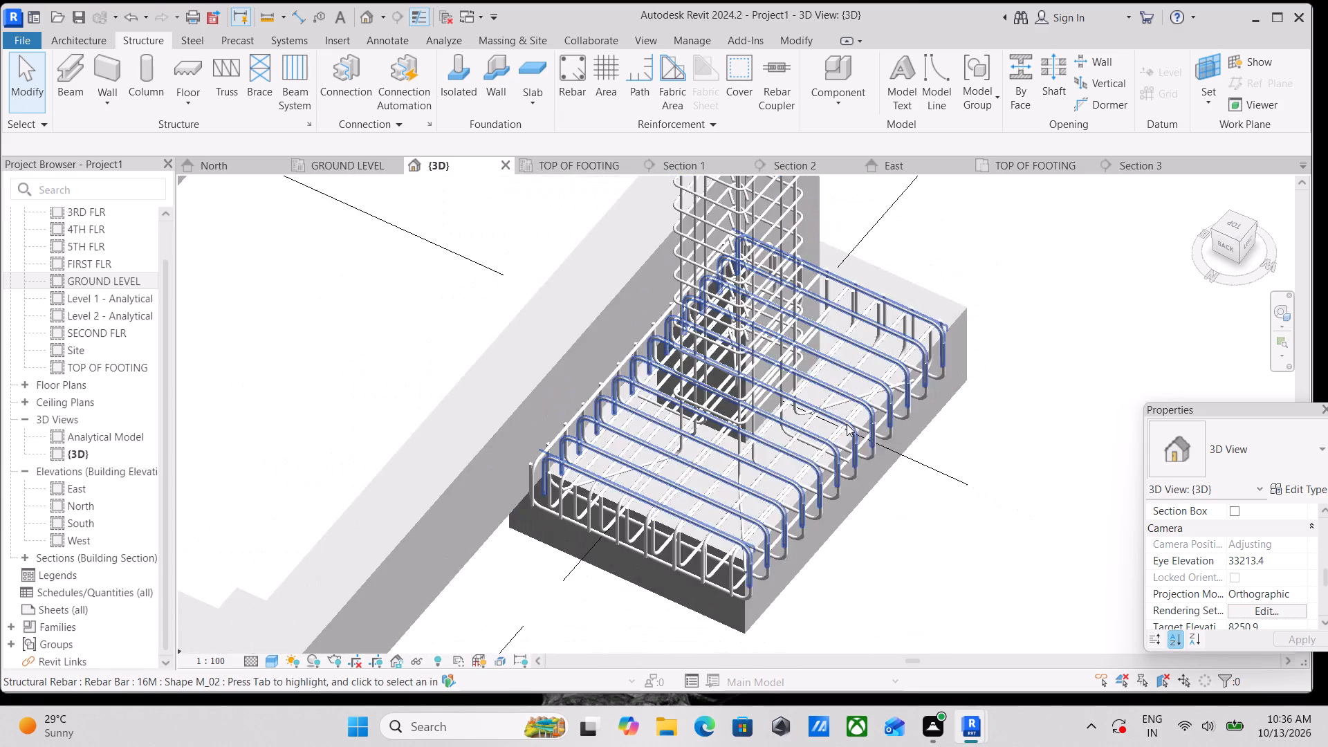
# Propagate the rebar of the column at C1, aligned by host, to the remaining grid 1 columns, B1 and corner A1.
pyautogui.click(814, 216)
pyautogui.scroll(-5, 814, 216)
pyautogui.click(922, 59)
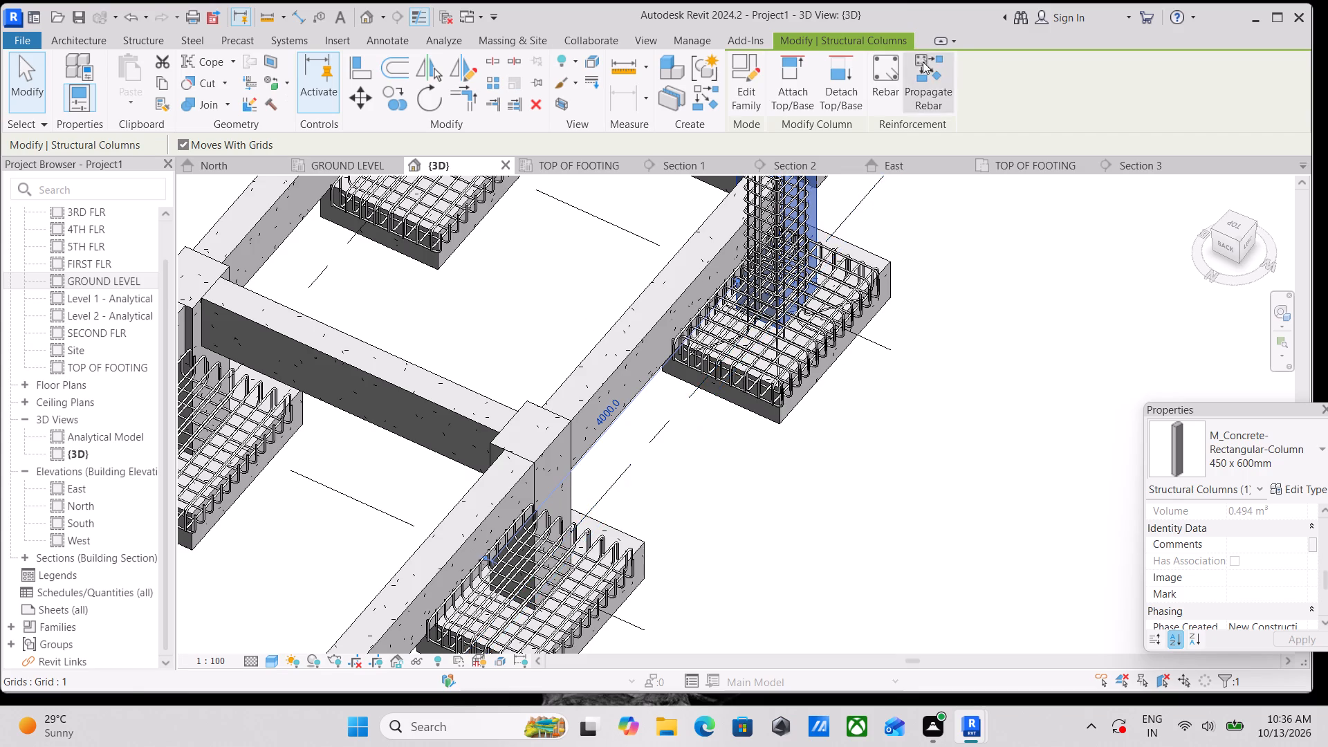
pyautogui.scroll(-3, 886, 362)
pyautogui.moveTo(884, 363); pyautogui.dragTo(921, 178, button='middle')
pyautogui.scroll(1, 918, 187)
pyautogui.click(683, 284)
pyautogui.moveTo(821, 385); pyautogui.dragTo(928, 252, button='middle')
pyautogui.click(577, 392)
# Add the columns along the grid A edge, from A2 to corner A6, as destination hosts for the propagated column rebar.
pyautogui.moveTo(667, 354); pyautogui.dragTo(944, 377, button='middle')
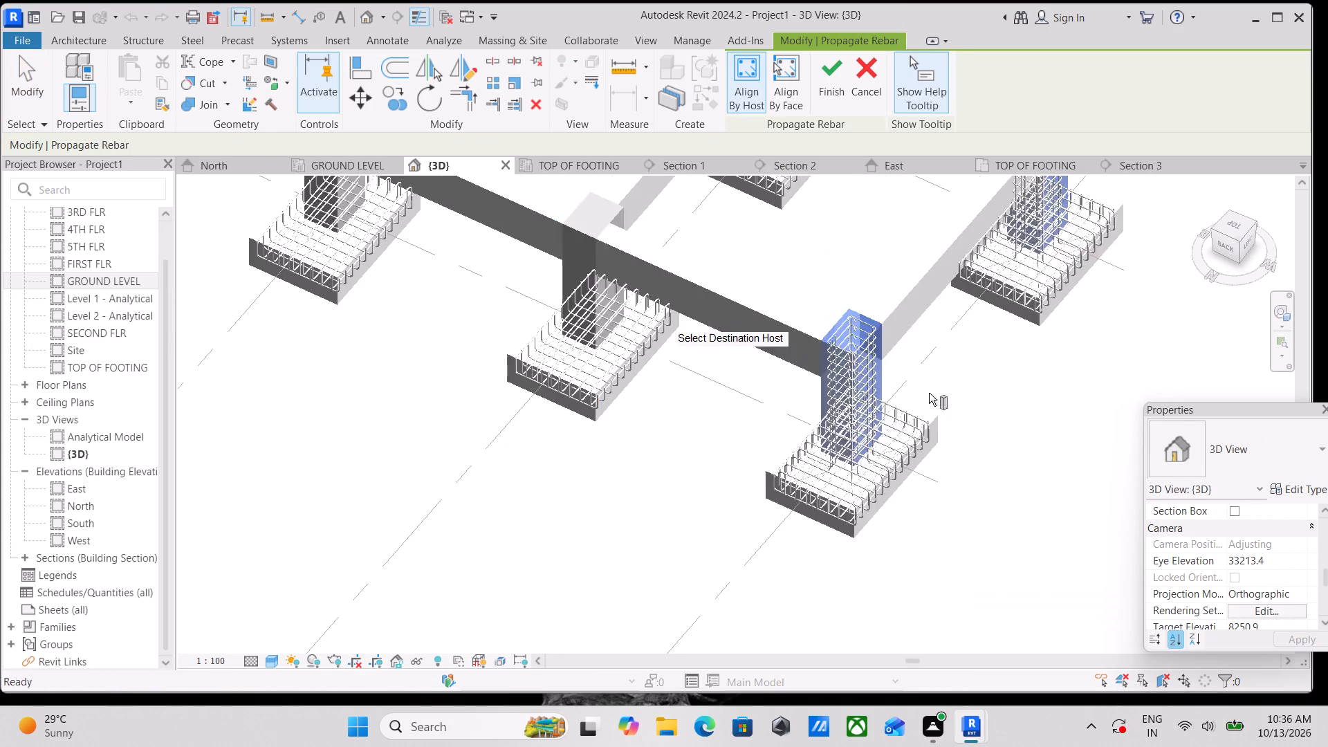
pyautogui.click(598, 304)
pyautogui.moveTo(569, 323); pyautogui.dragTo(798, 410, button='middle')
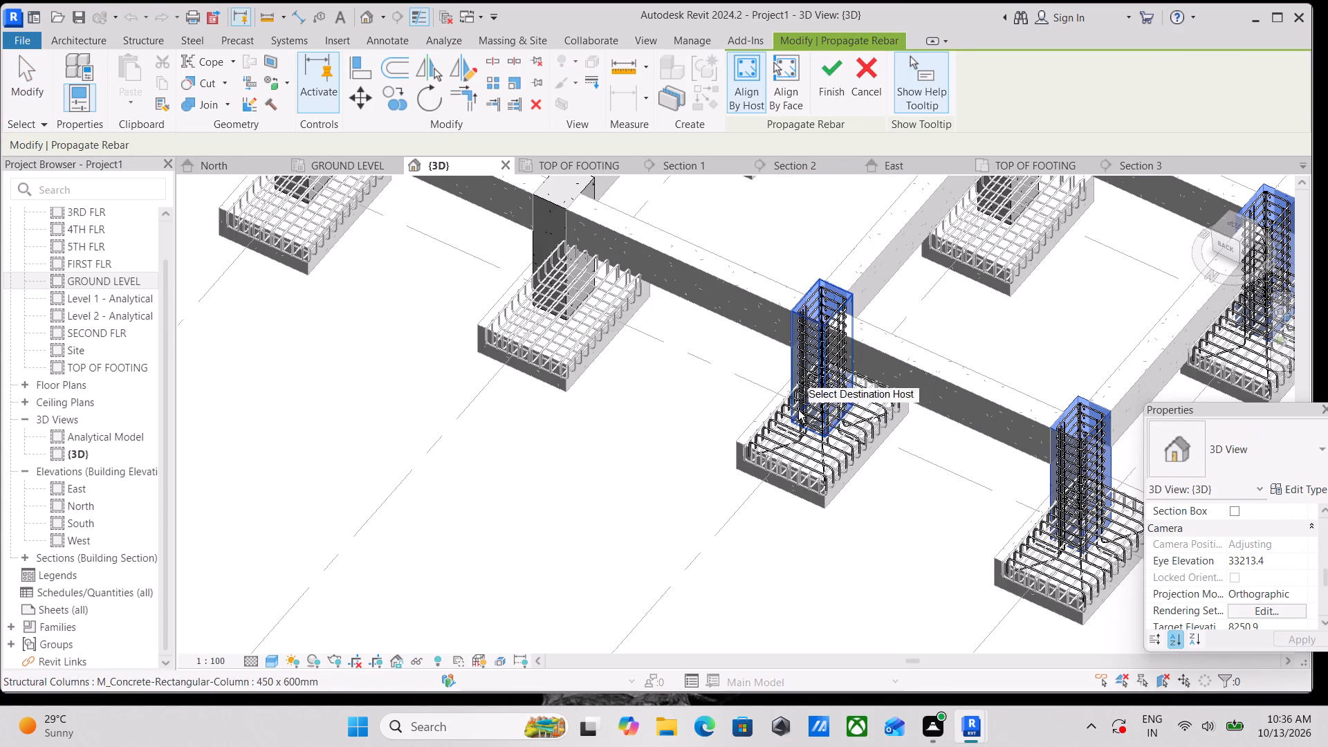
pyautogui.moveTo(873, 345); pyautogui.dragTo(1024, 397, button='middle')
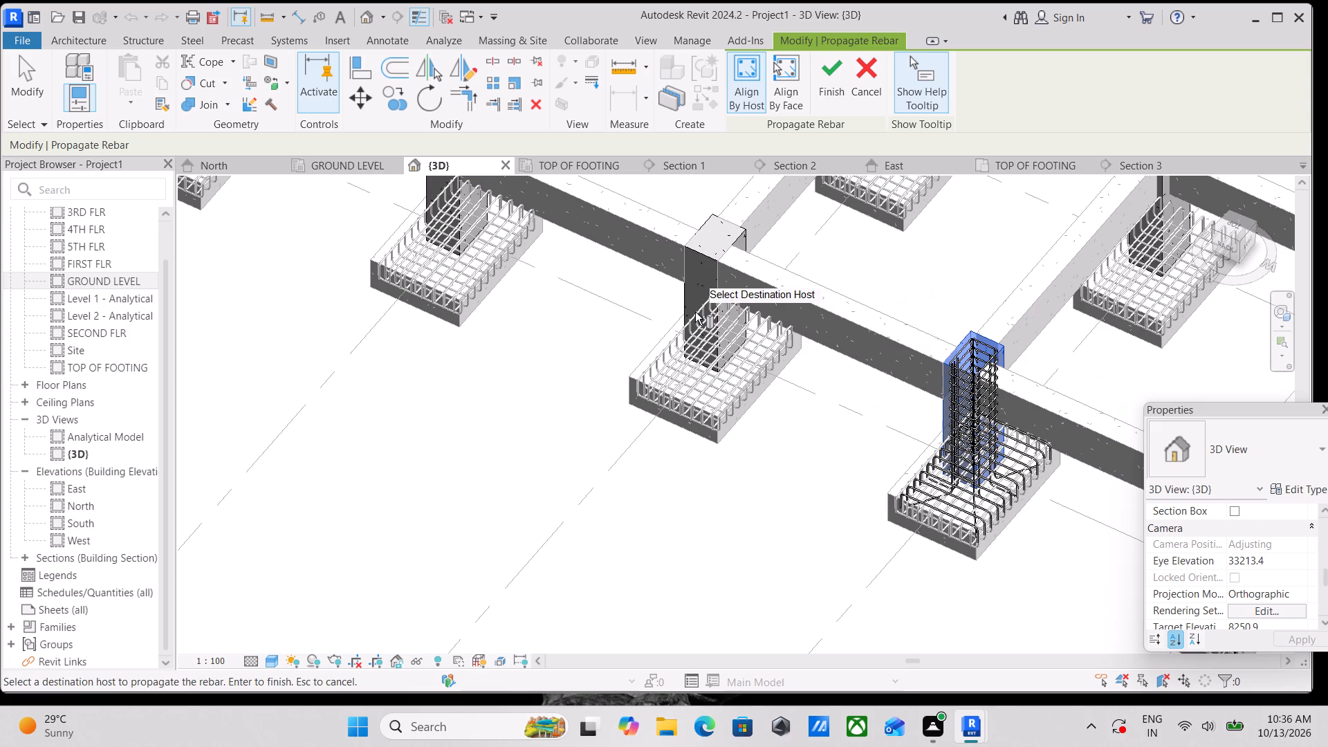
pyautogui.click(714, 283)
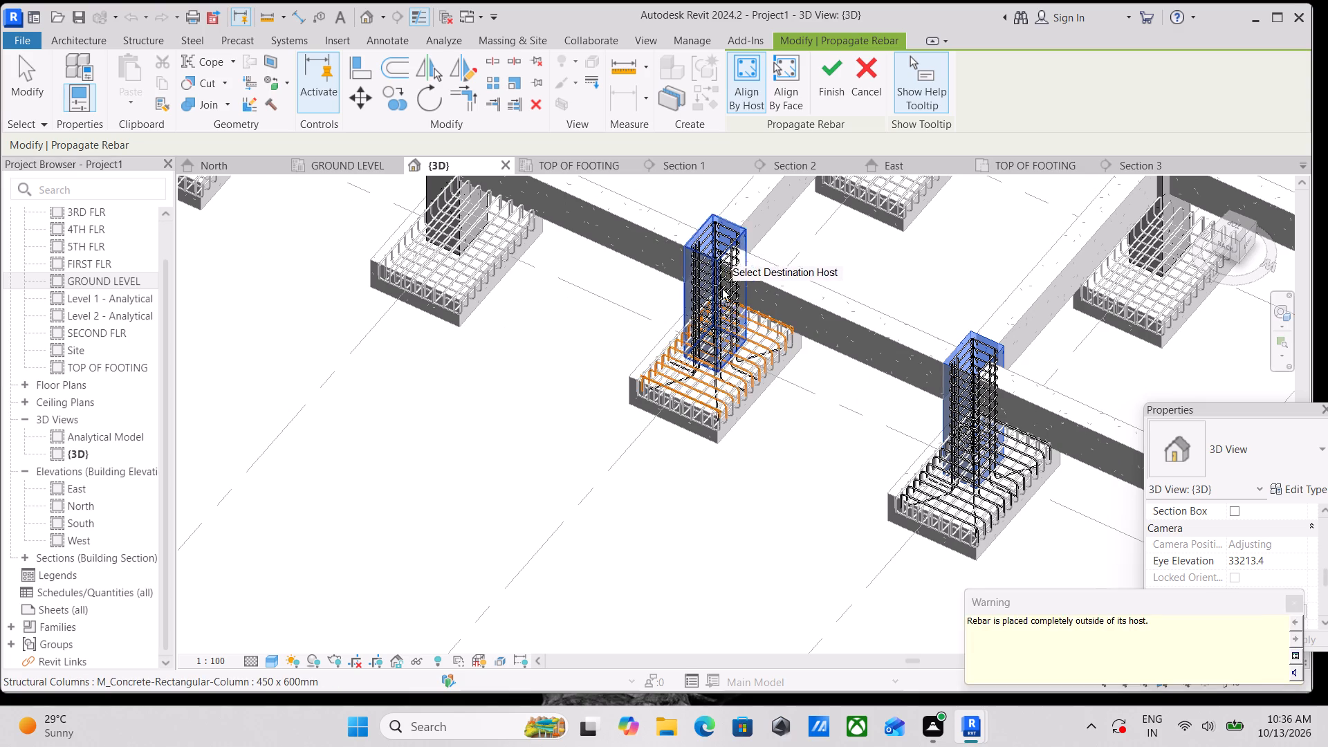
pyautogui.moveTo(722, 289); pyautogui.dragTo(988, 343, button='middle')
pyautogui.click(720, 225)
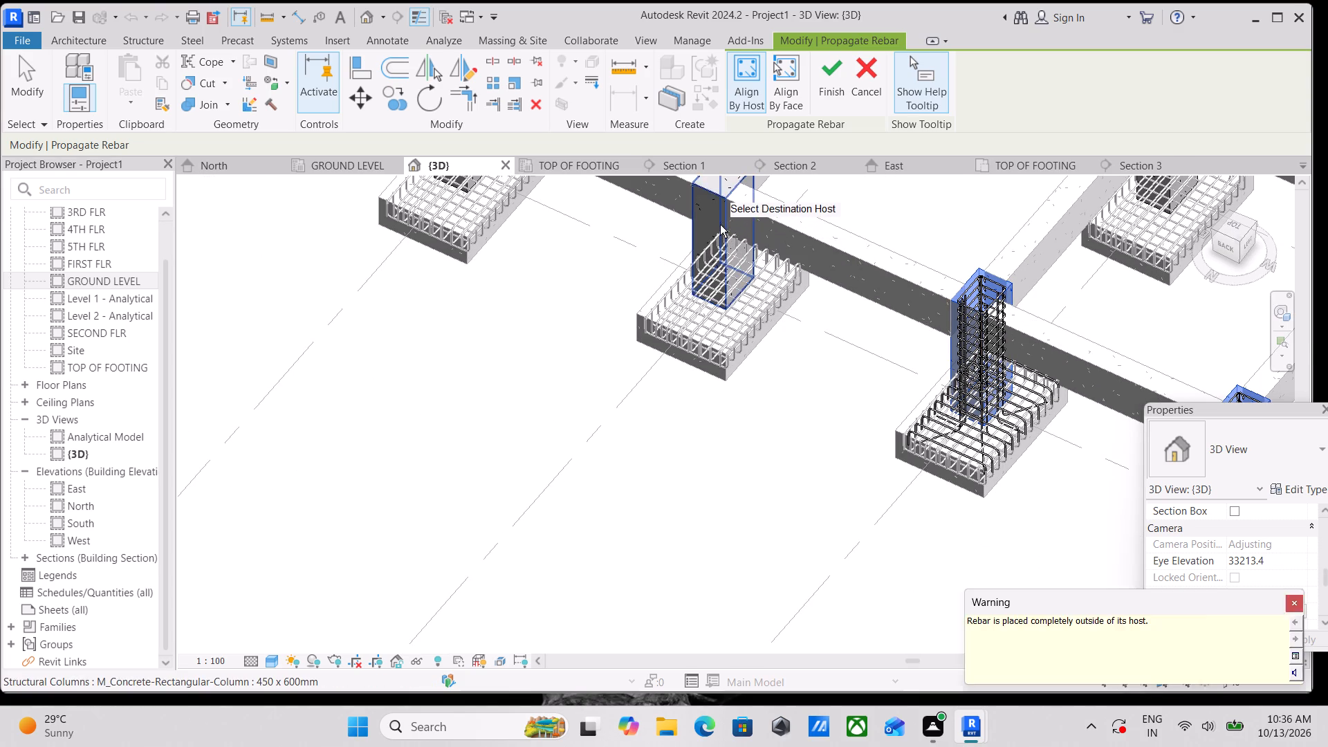
pyautogui.moveTo(742, 234); pyautogui.dragTo(950, 409, button='middle')
pyautogui.click(672, 275)
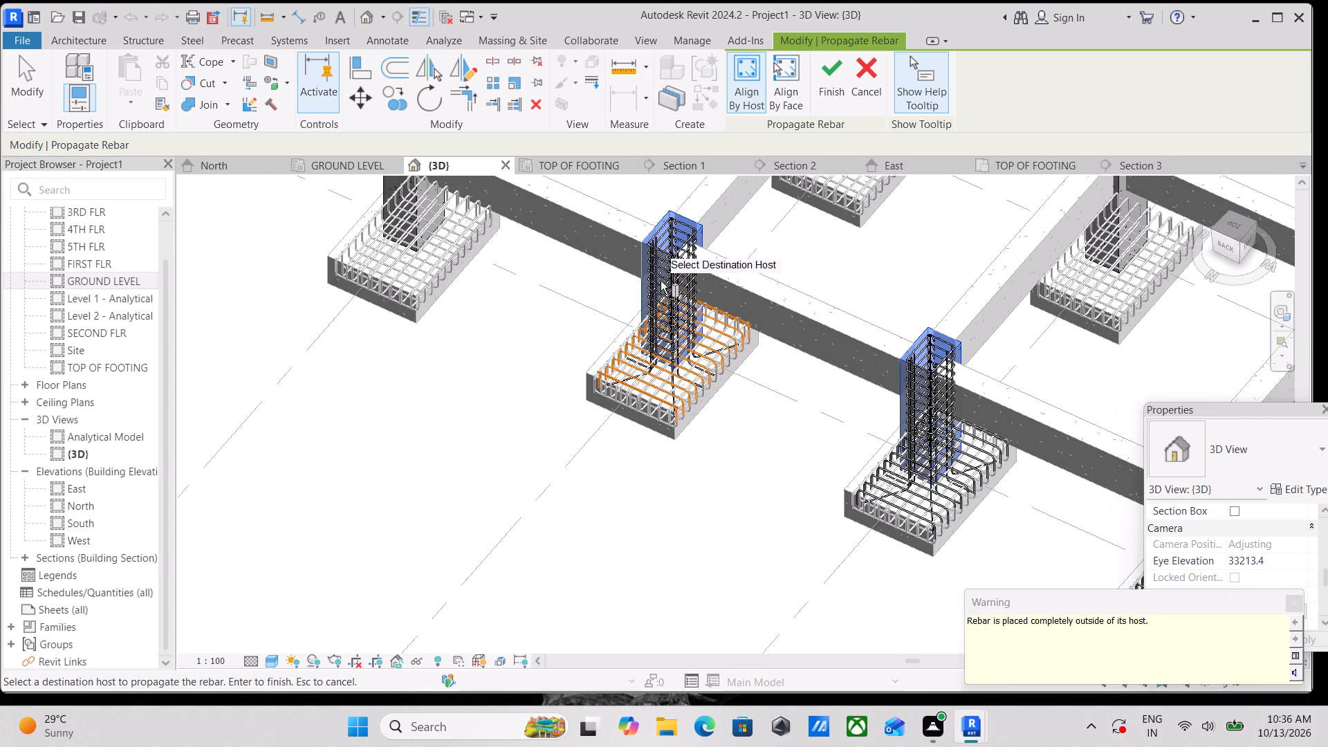
pyautogui.scroll(6, 667, 334)
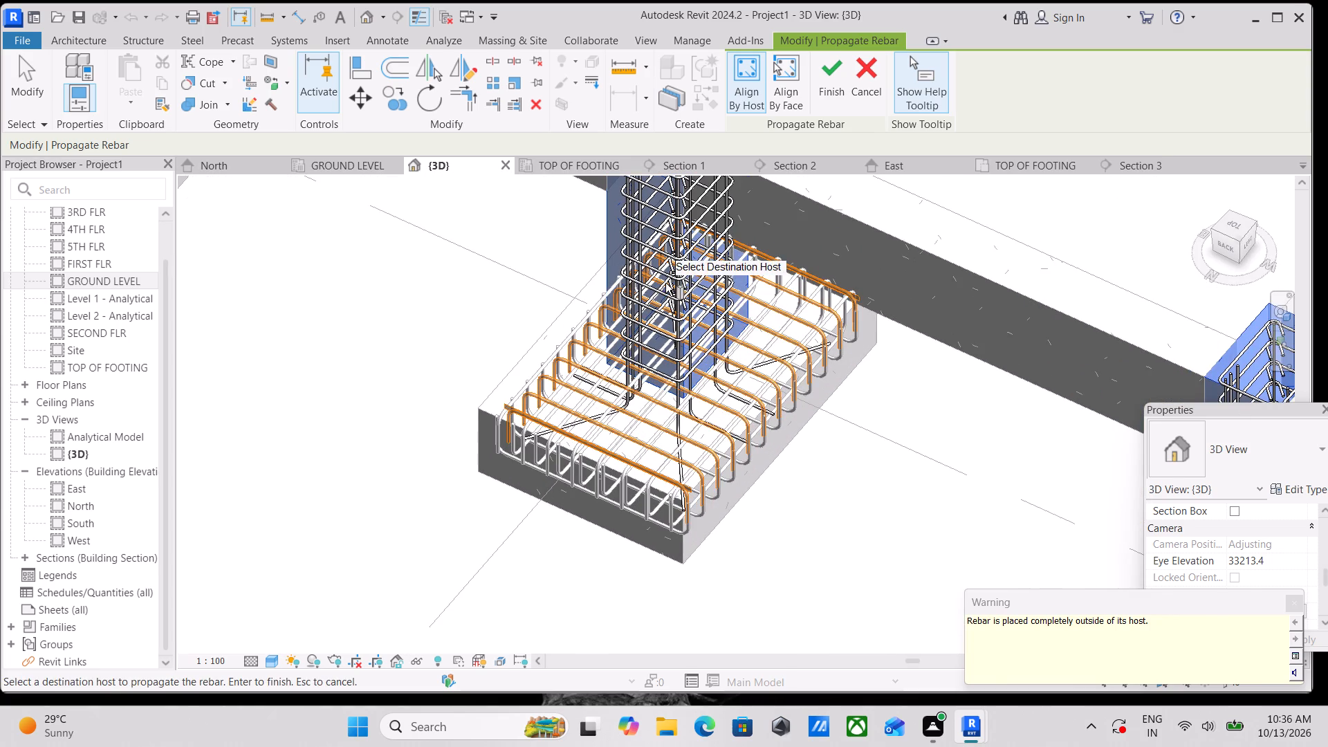
pyautogui.moveTo(665, 283); pyautogui.dragTo(711, 367, button='middle')
pyautogui.scroll(-2, 643, 344)
pyautogui.moveTo(643, 344); pyautogui.dragTo(997, 452, button='middle')
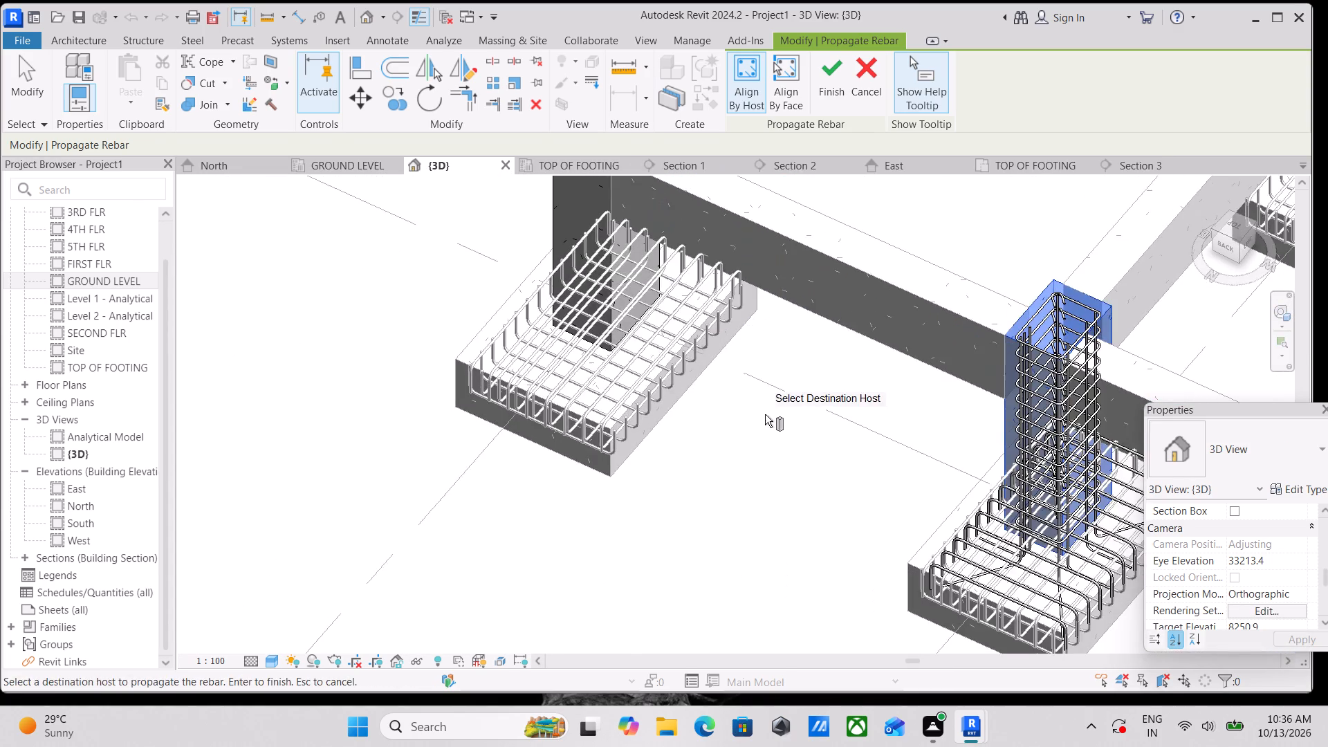
pyautogui.moveTo(779, 418); pyautogui.dragTo(950, 472, button='middle')
pyautogui.click(783, 248)
# Add the columns along the grid 6 edge, from B6 to corner F6, as destination hosts for the propagated column rebar.
pyautogui.scroll(-1, 872, 243)
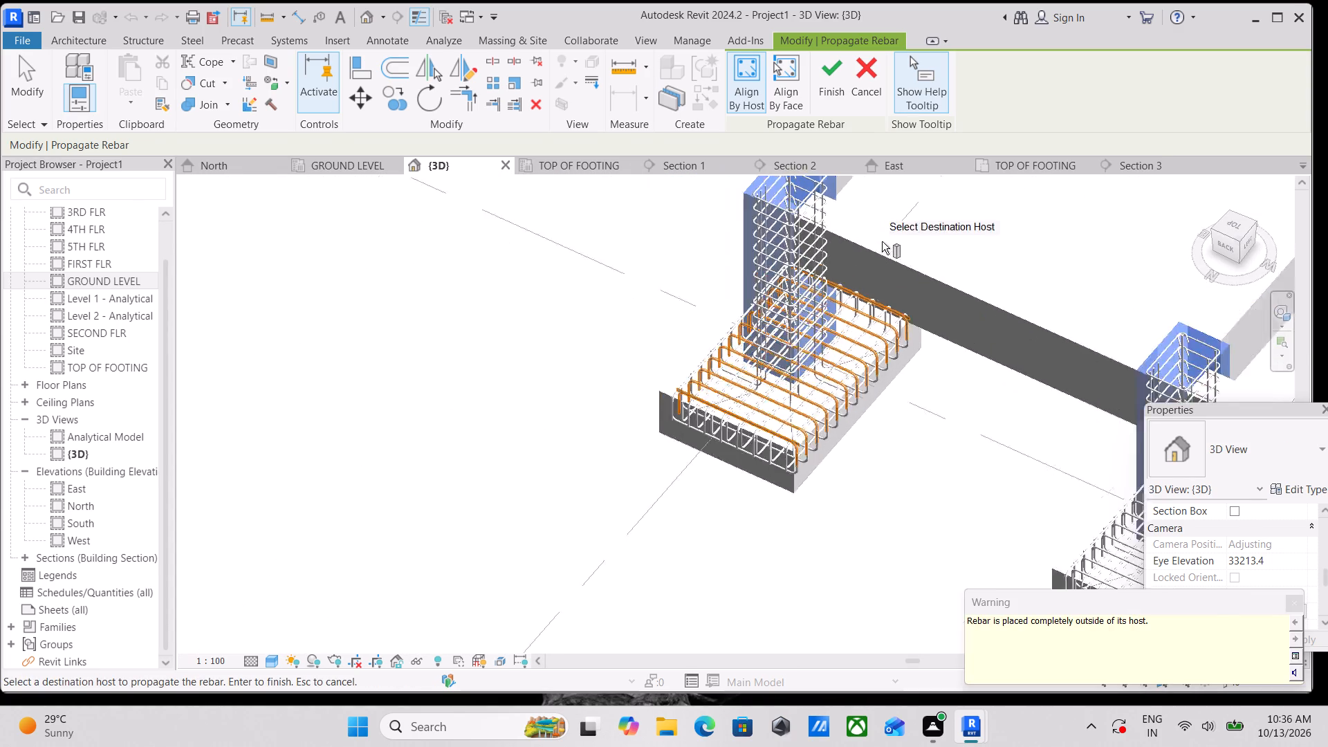
pyautogui.scroll(-3, 882, 241)
pyautogui.moveTo(949, 212); pyautogui.dragTo(794, 454, button='middle')
pyautogui.scroll(-1, 851, 369)
pyautogui.moveTo(833, 385); pyautogui.dragTo(737, 497, button='middle')
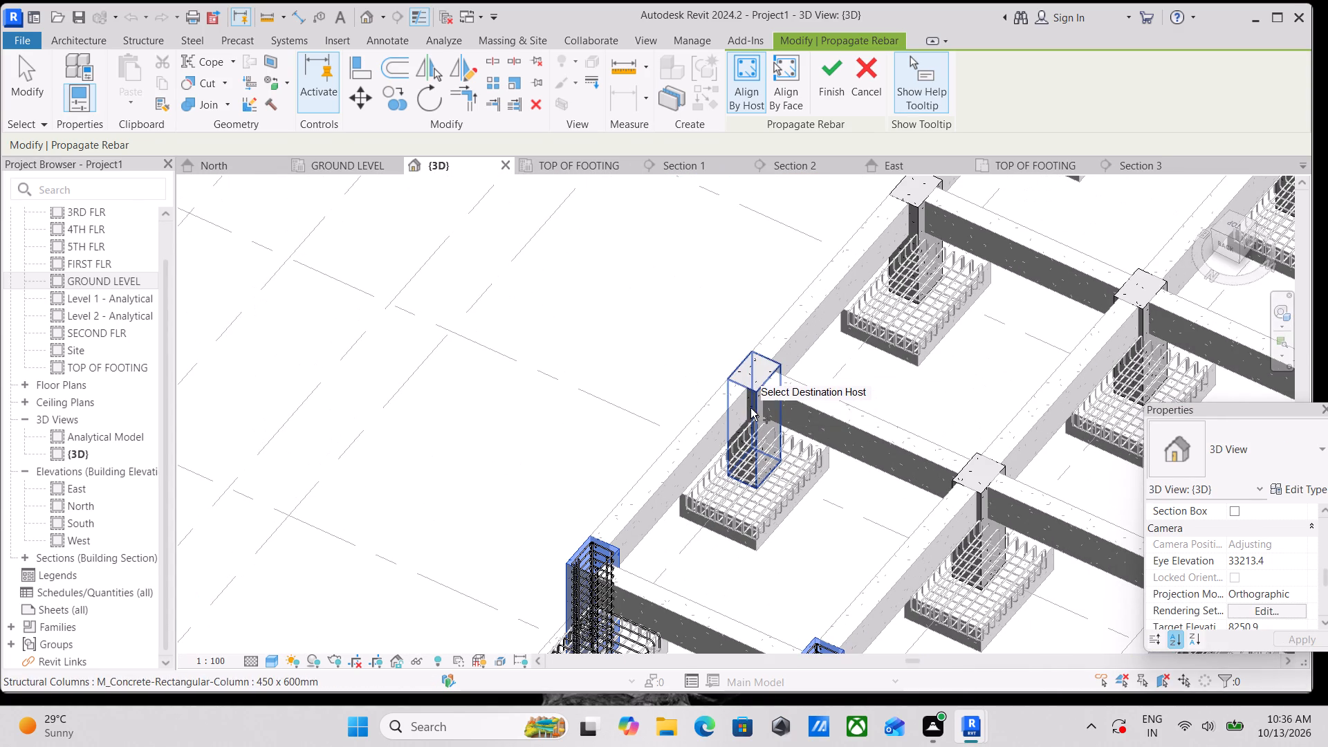
pyautogui.click(751, 408)
pyautogui.moveTo(861, 354); pyautogui.dragTo(803, 493, button='middle')
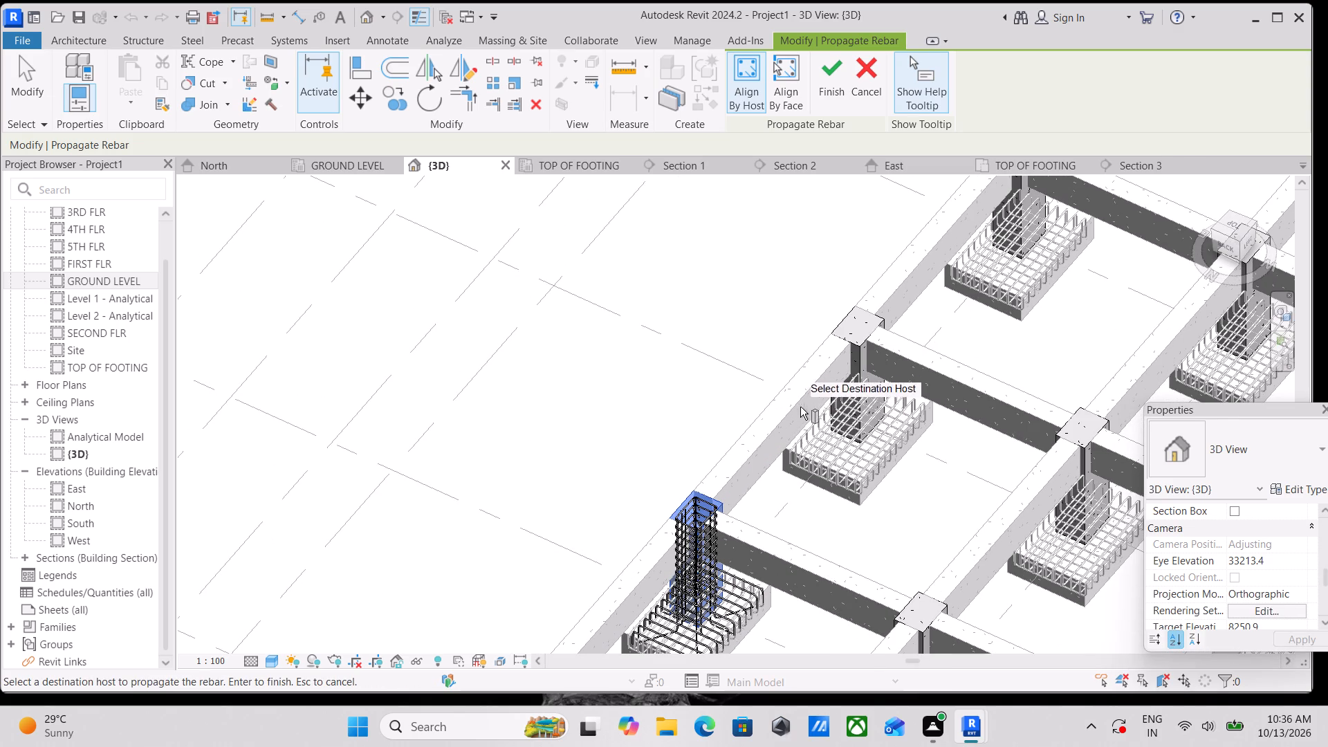
pyautogui.click(867, 342)
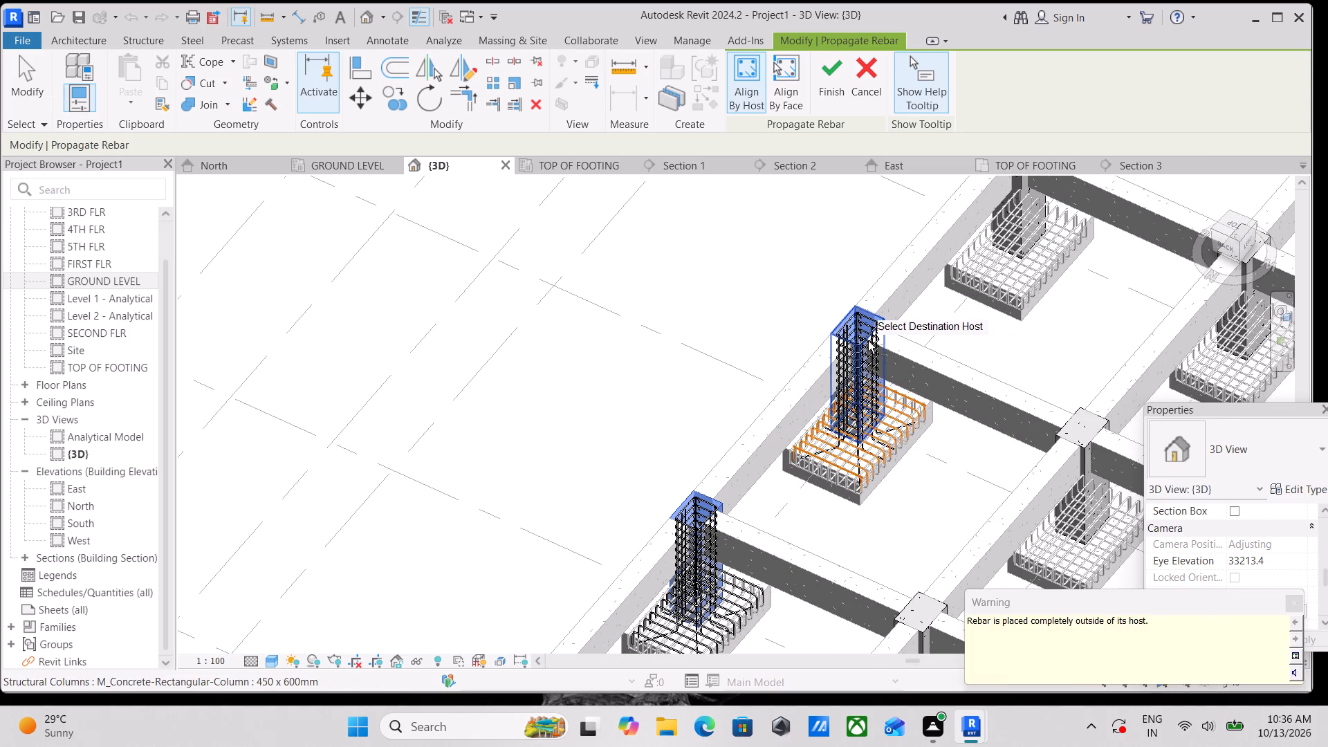
pyautogui.moveTo(884, 330); pyautogui.dragTo(625, 542, button='middle')
pyautogui.click(755, 396)
pyautogui.moveTo(793, 396); pyautogui.dragTo(790, 400, button='middle')
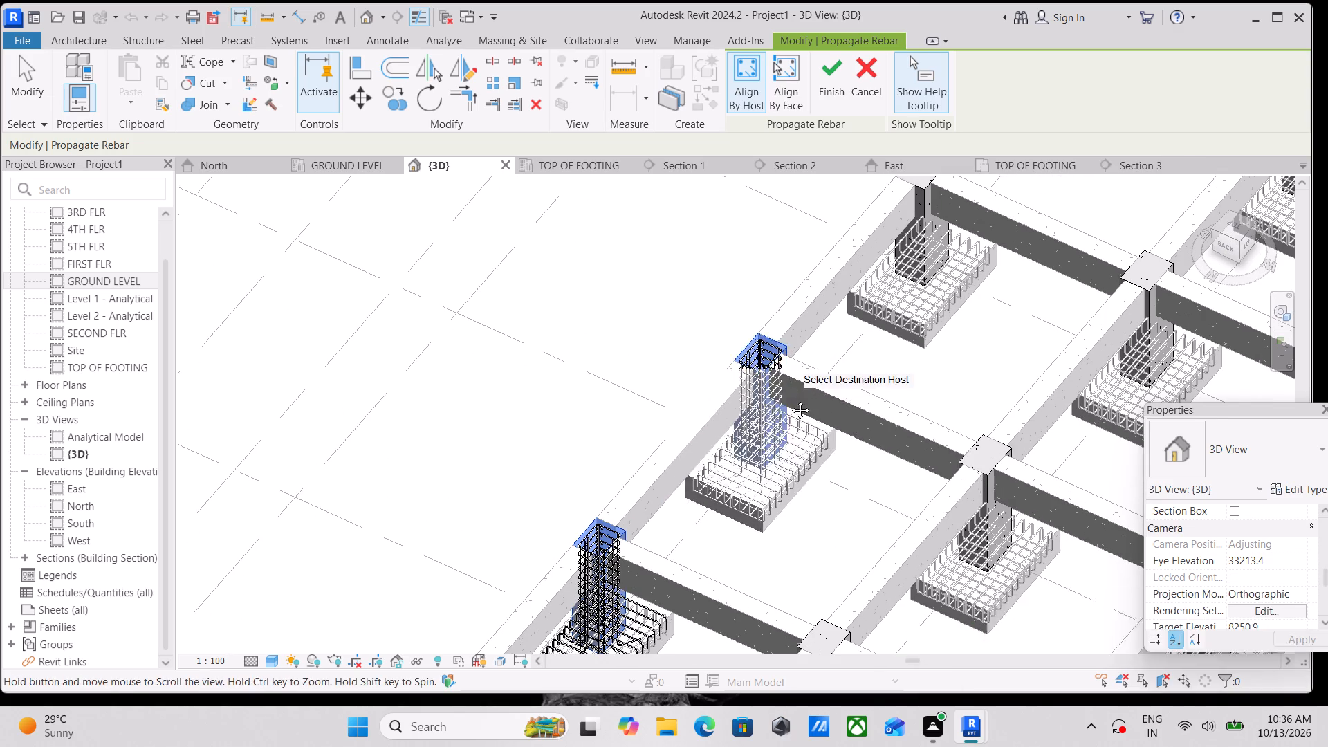
pyautogui.moveTo(790, 400); pyautogui.dragTo(653, 618, button='middle')
pyautogui.click(781, 436)
pyautogui.moveTo(793, 432); pyautogui.dragTo(714, 563, button='middle')
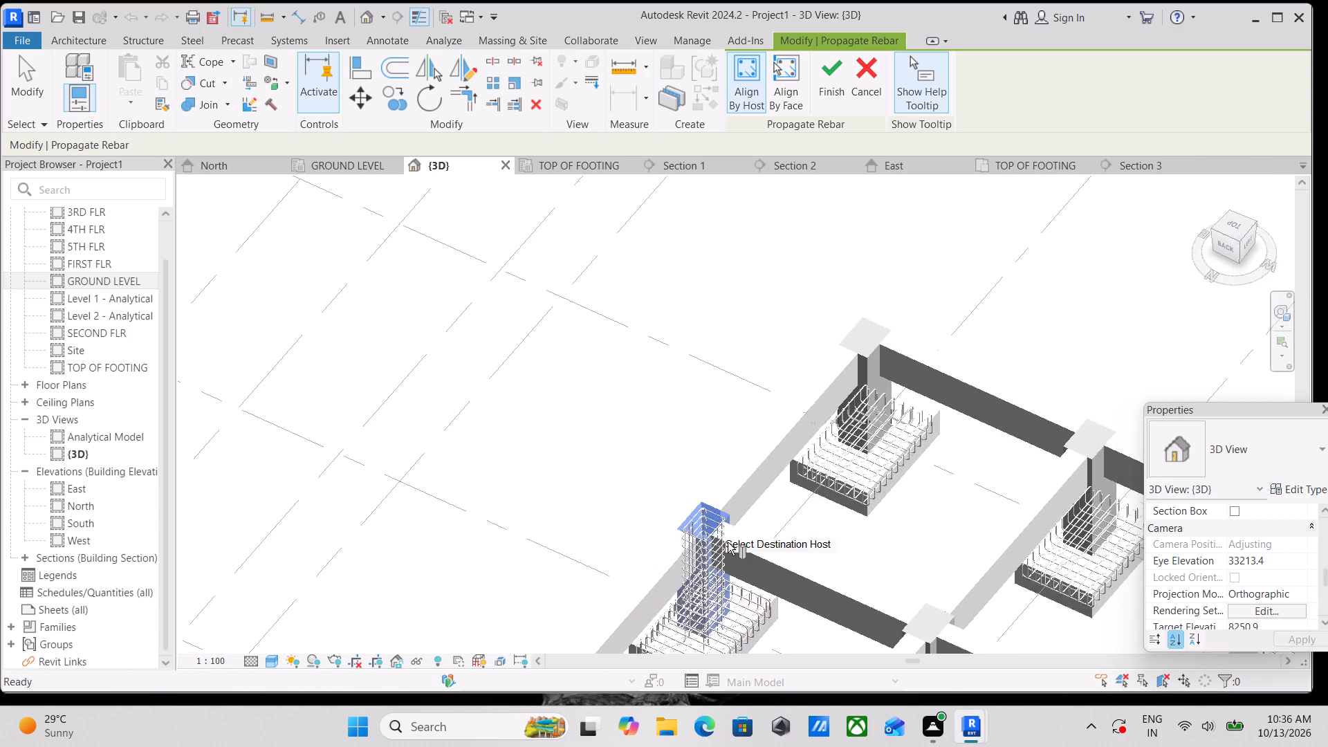
pyautogui.click(868, 383)
# Add the grid 5 columns, from F5 back to B5, as destination hosts for the propagated column rebar.
pyautogui.scroll(-2, 868, 449)
pyautogui.moveTo(868, 449); pyautogui.dragTo(768, 378, button='middle')
pyautogui.click(940, 411)
pyautogui.moveTo(884, 495); pyautogui.dragTo(941, 387, button='middle')
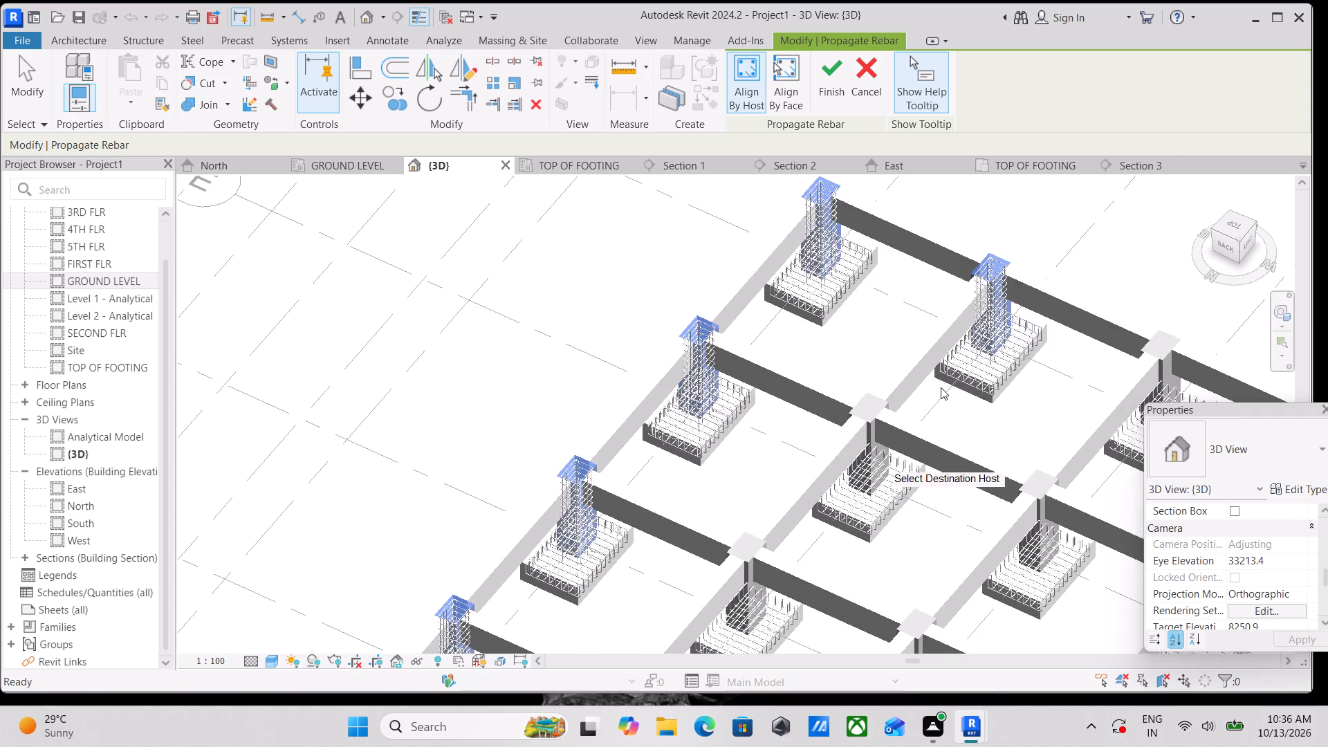
pyautogui.click(873, 445)
pyautogui.moveTo(824, 522); pyautogui.dragTo(866, 417, button='middle')
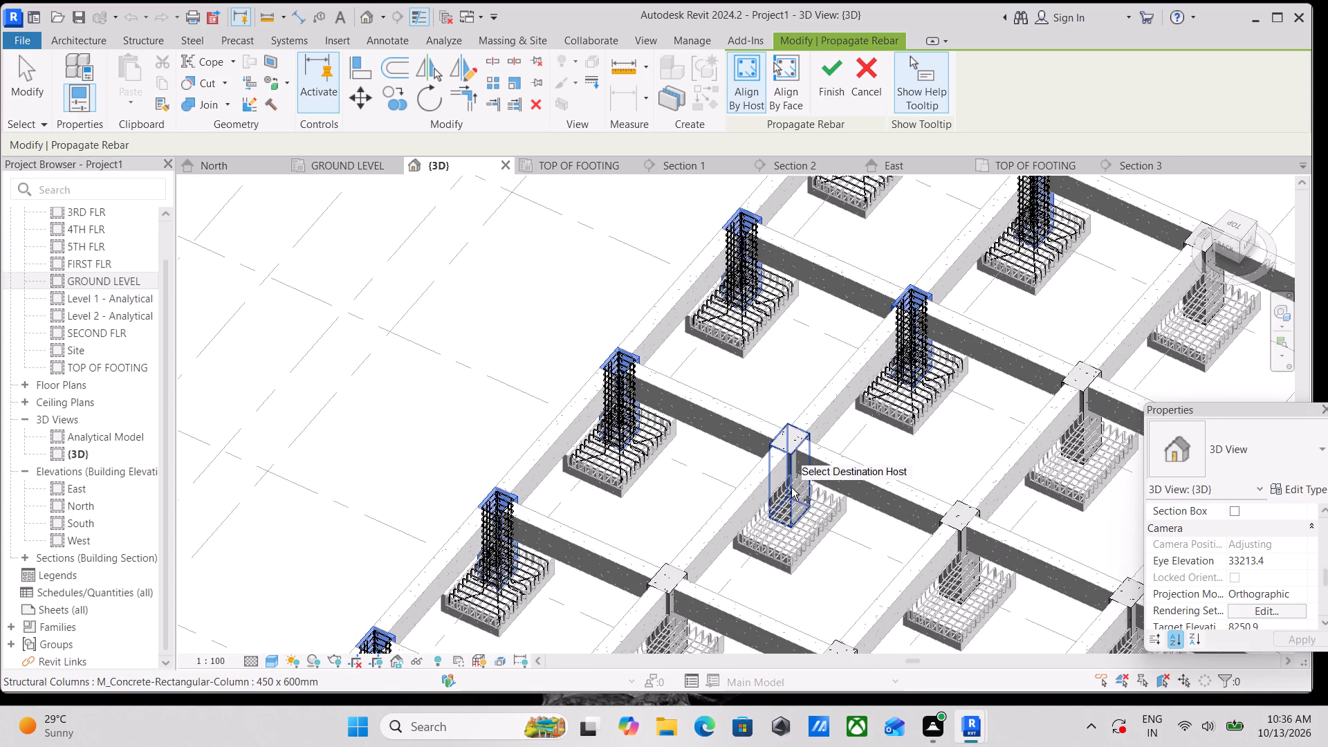
pyautogui.click(791, 488)
pyautogui.moveTo(791, 495); pyautogui.dragTo(848, 327, button='middle')
pyautogui.click(729, 463)
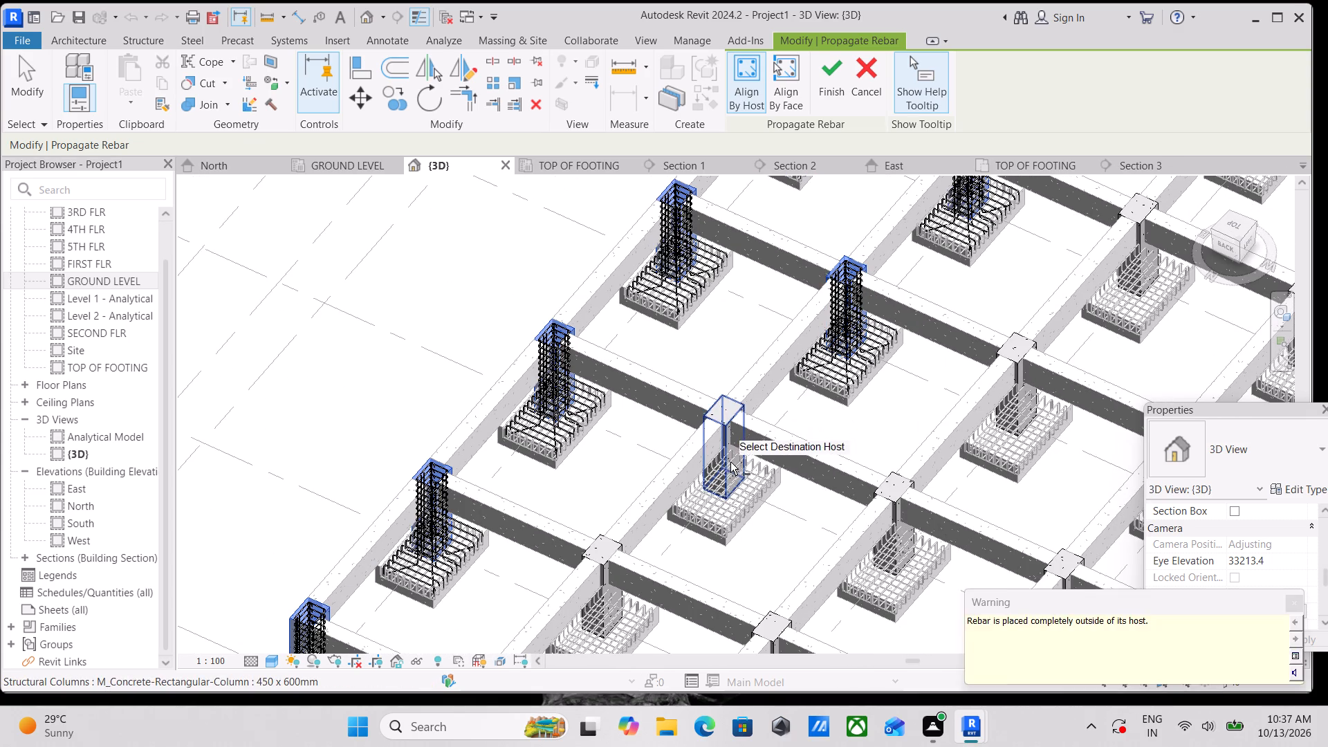
pyautogui.scroll(-1, 737, 458)
pyautogui.moveTo(737, 458); pyautogui.dragTo(865, 313, button='middle')
pyautogui.click(749, 444)
# Add the grid 4 columns, from B4 to F4, as destination hosts for the propagated column rebar.
pyautogui.scroll(-1, 786, 450)
pyautogui.moveTo(786, 450); pyautogui.dragTo(572, 409, button='middle')
pyautogui.click(670, 460)
pyautogui.moveTo(730, 406); pyautogui.dragTo(646, 504, button='middle')
pyautogui.scroll(-1, 730, 406)
pyautogui.scroll(5, 677, 464)
pyautogui.click(673, 441)
pyautogui.moveTo(685, 432); pyautogui.dragTo(565, 568, button='middle')
pyautogui.scroll(1, 565, 568)
pyautogui.click(733, 389)
pyautogui.scroll(-1, 739, 386)
pyautogui.moveTo(739, 386); pyautogui.dragTo(575, 646, button='middle')
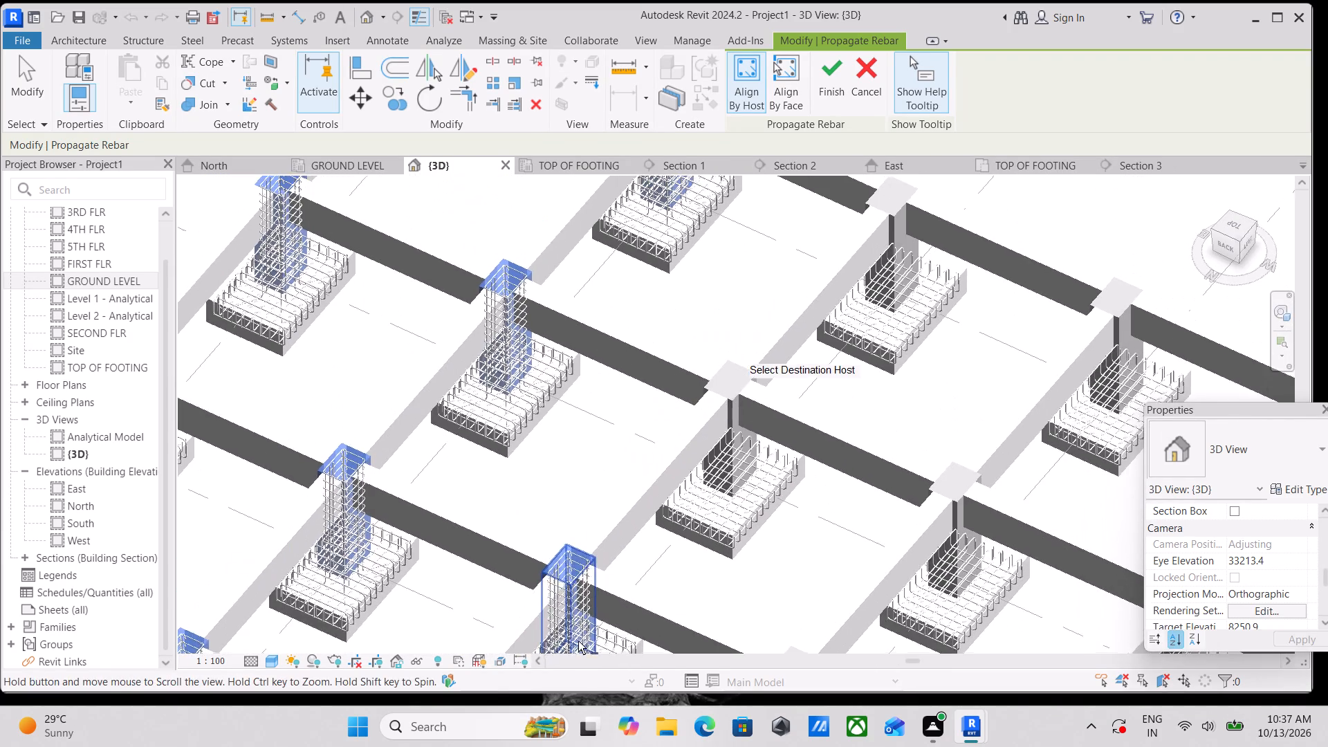
pyautogui.click(732, 443)
pyautogui.moveTo(744, 440); pyautogui.dragTo(600, 675, button='middle')
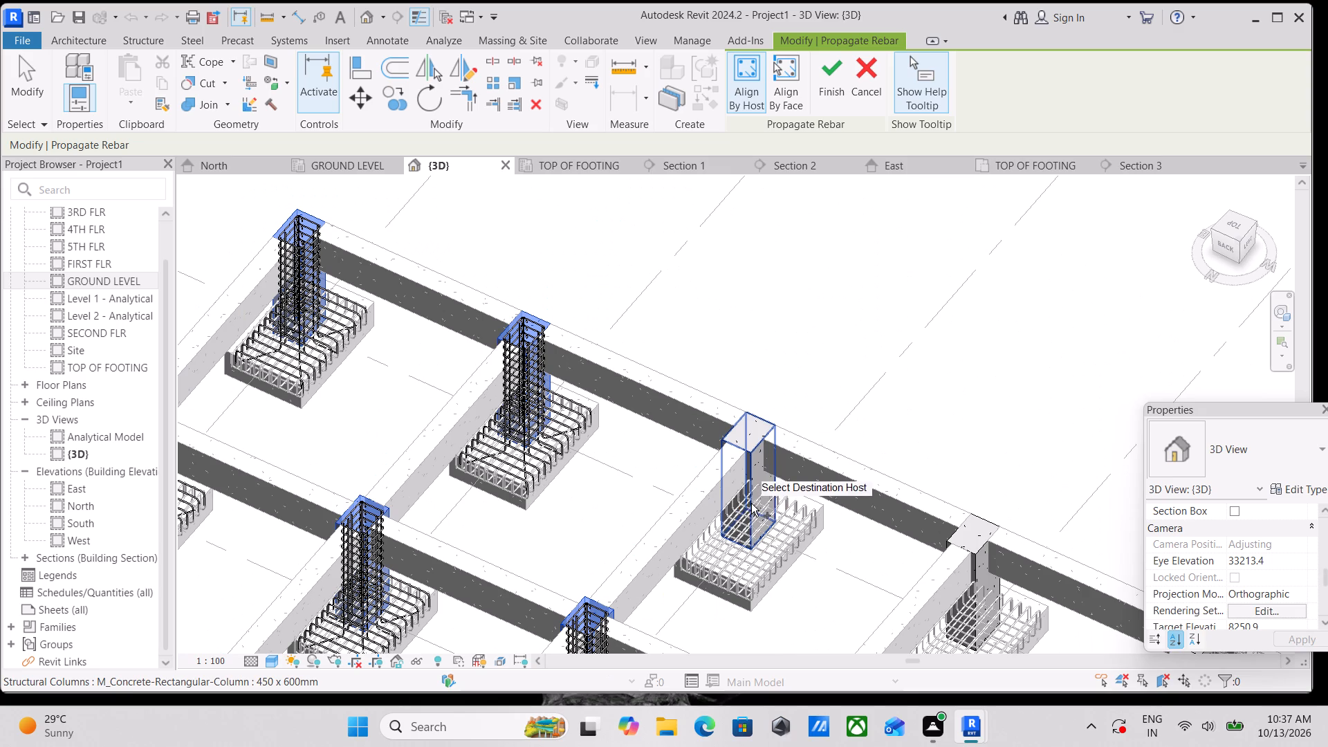
pyautogui.click(751, 504)
# Add the grid 3 columns, F3 and then B3 to E3, as destination hosts for the propagated column rebar.
pyautogui.scroll(-1, 746, 508)
pyautogui.moveTo(746, 510); pyautogui.dragTo(735, 396, button='middle')
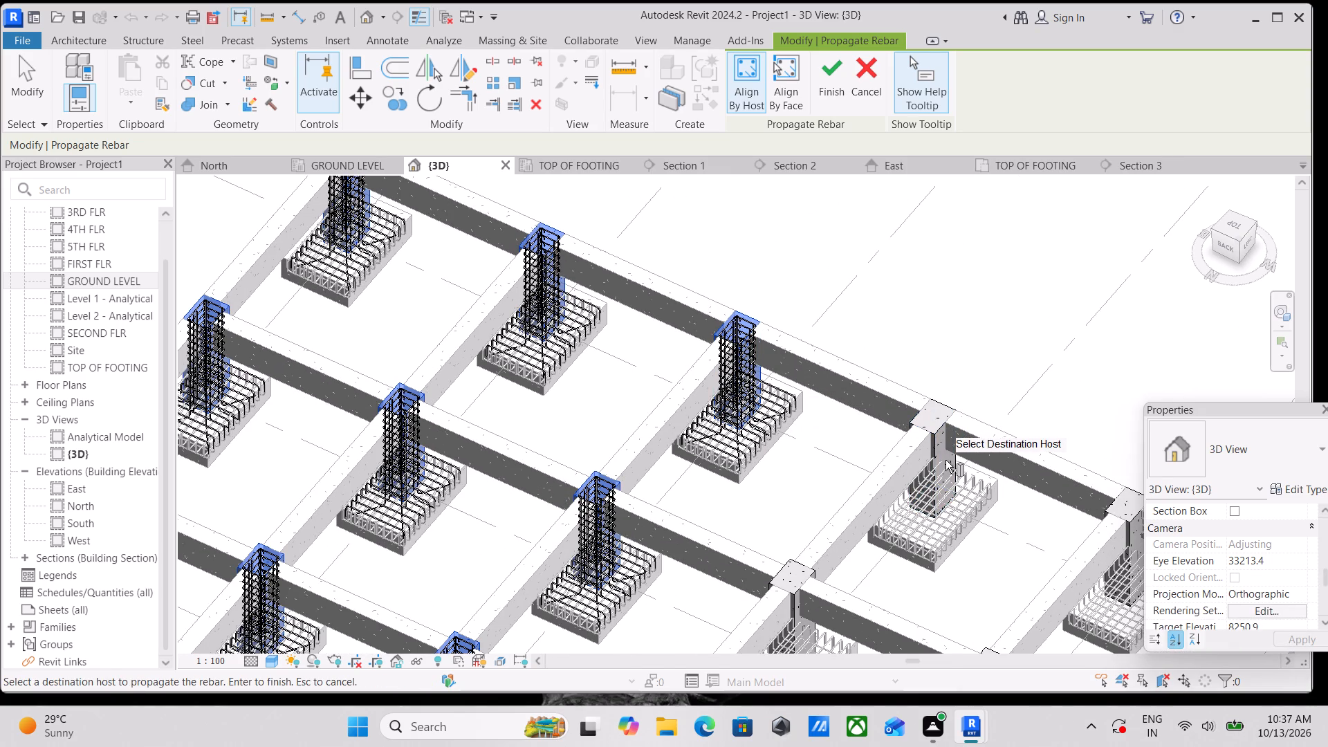
pyautogui.click(932, 464)
pyautogui.scroll(-3, 921, 472)
pyautogui.scroll(-1, 875, 517)
pyautogui.moveTo(875, 517); pyautogui.dragTo(825, 330, button='middle')
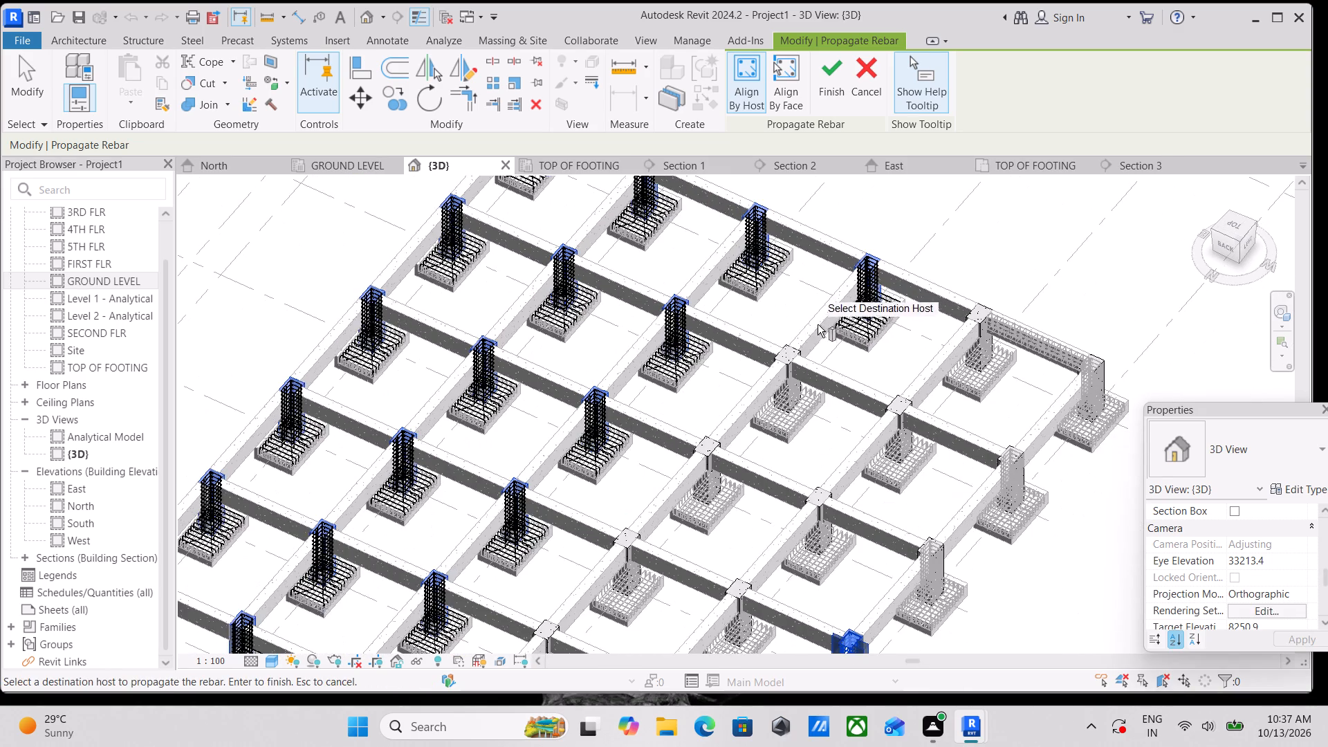
pyautogui.scroll(-2, 812, 334)
pyautogui.moveTo(744, 437); pyautogui.dragTo(769, 310, button='middle')
pyautogui.scroll(6, 645, 456)
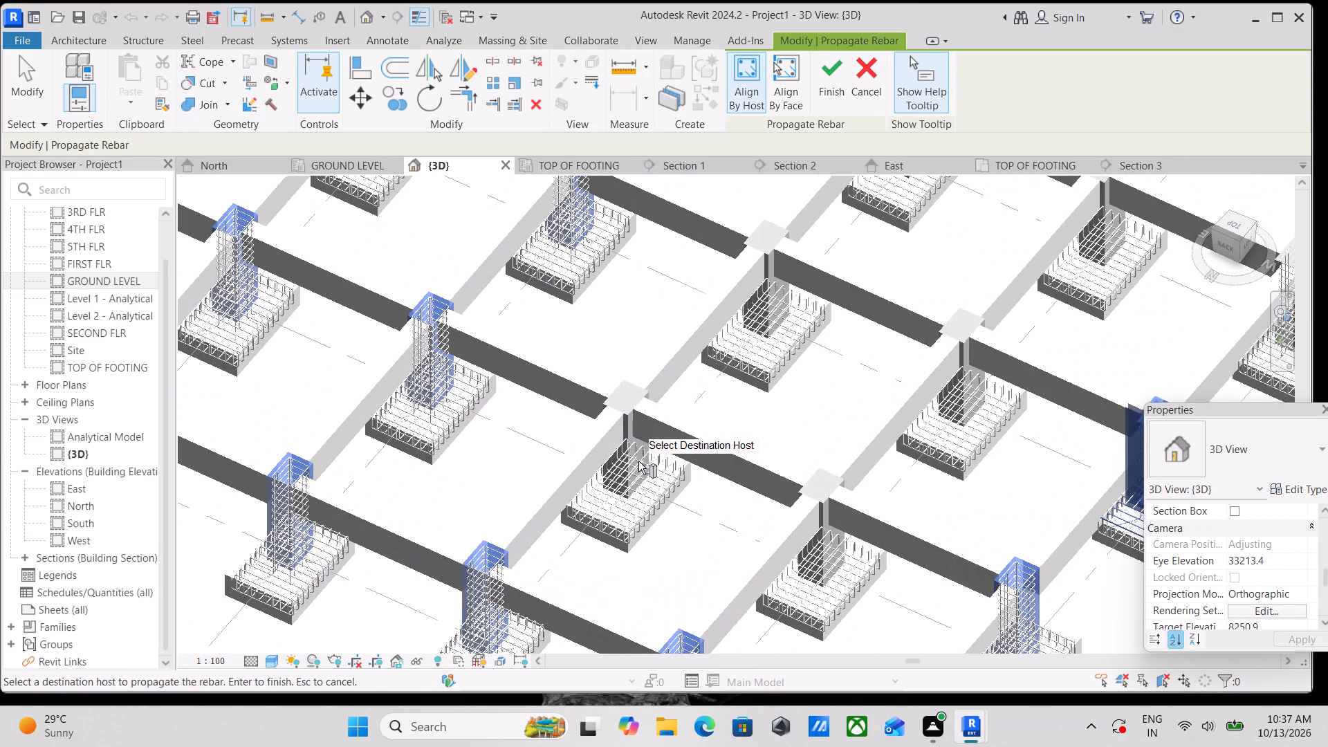
pyautogui.click(629, 463)
pyautogui.moveTo(654, 443); pyautogui.dragTo(541, 587, button='middle')
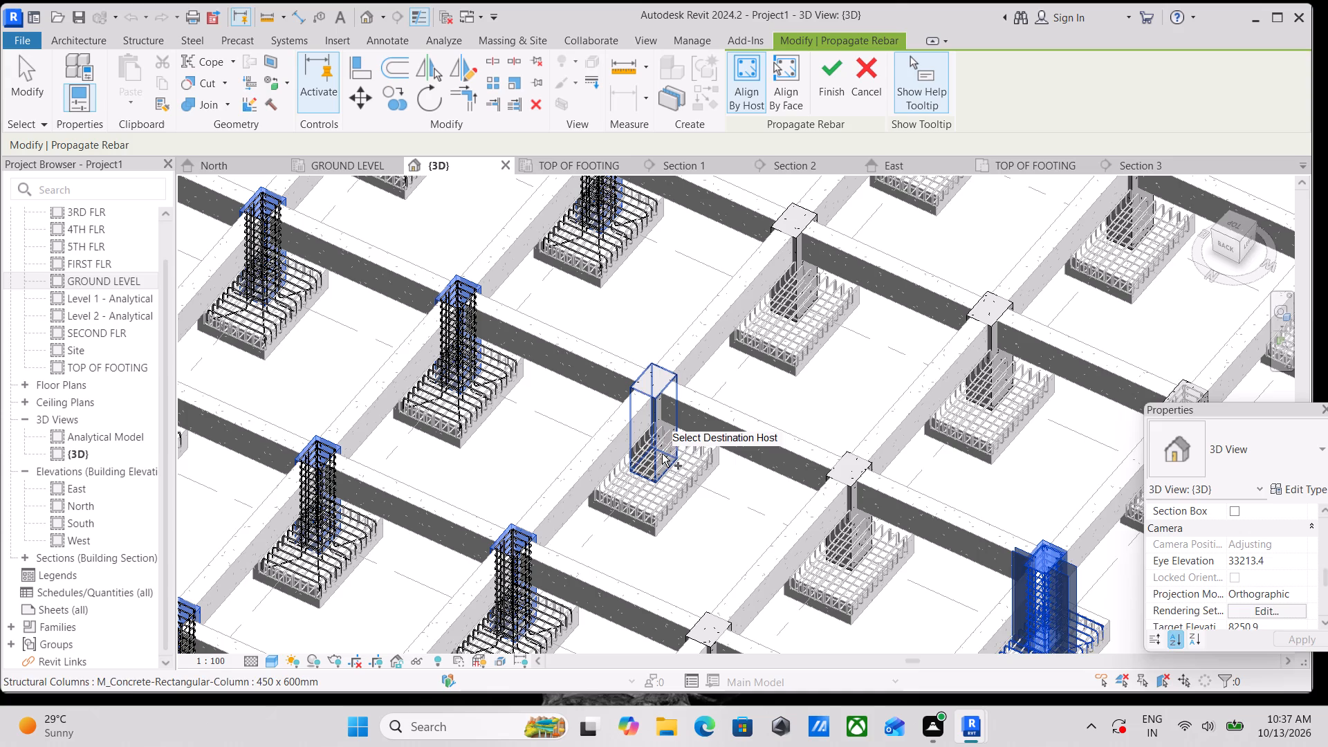
pyautogui.click(662, 454)
pyautogui.moveTo(704, 409); pyautogui.dragTo(543, 625, button='middle')
pyautogui.click(635, 515)
pyautogui.moveTo(645, 506); pyautogui.dragTo(643, 507, button='middle')
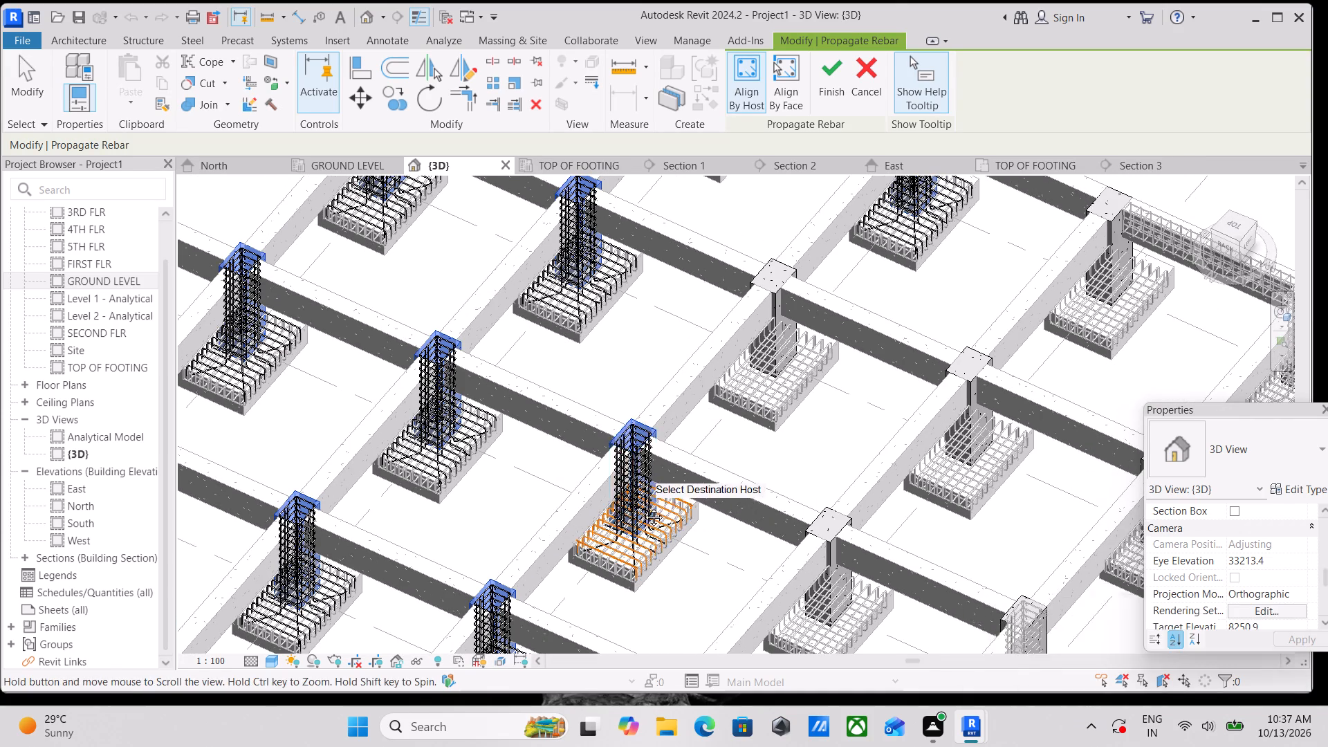
pyautogui.moveTo(643, 507); pyautogui.dragTo(562, 641, button='middle')
pyautogui.click(694, 470)
# Add the grid 2 columns, from F2 back to B2, as destination hosts for the propagated column rebar.
pyautogui.scroll(-2, 710, 459)
pyautogui.moveTo(710, 459); pyautogui.dragTo(552, 483, button='middle')
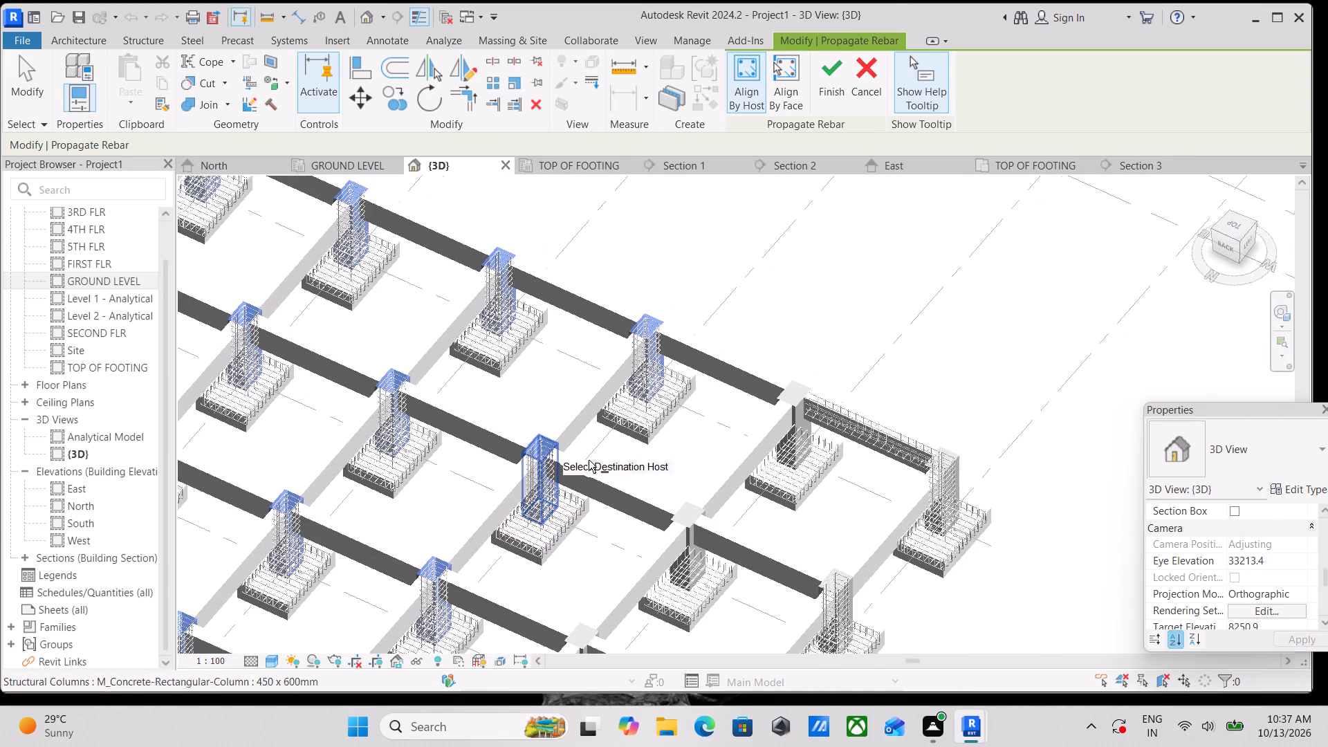
pyautogui.scroll(5, 784, 414)
pyautogui.click(804, 414)
pyautogui.scroll(-3, 802, 431)
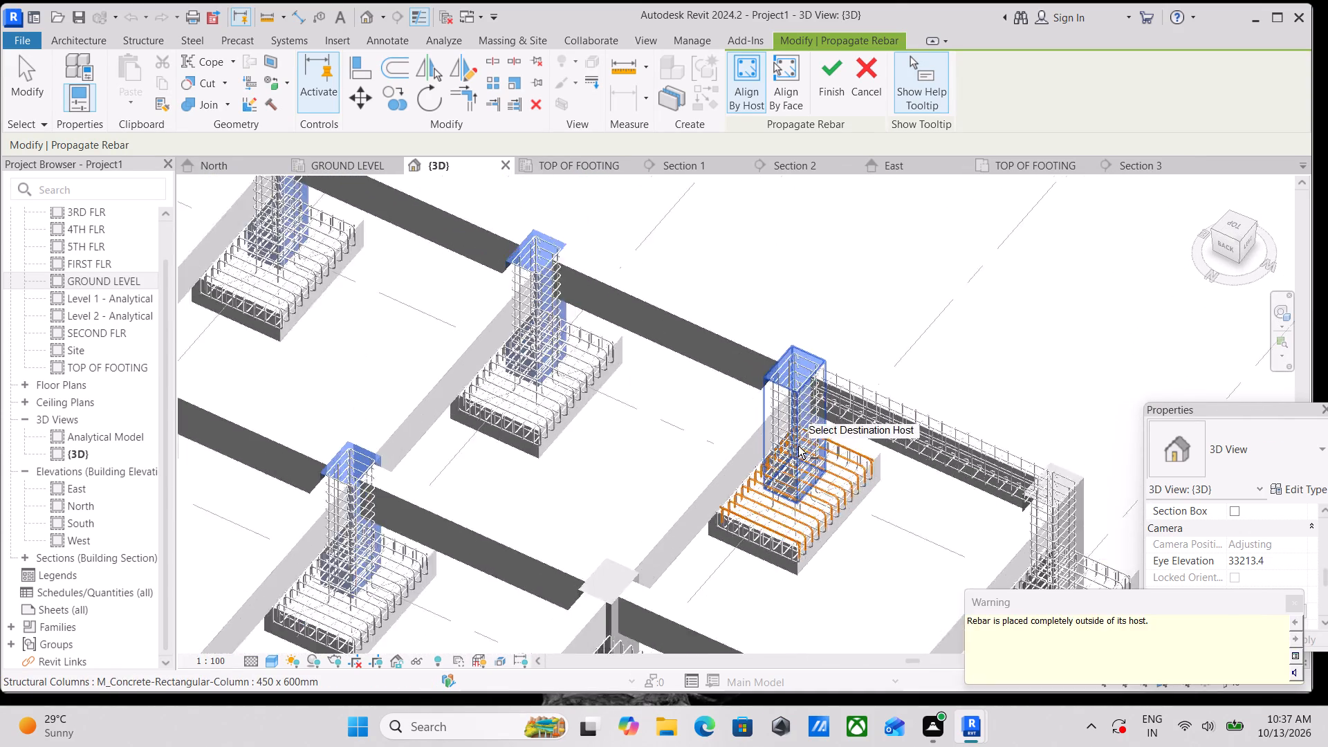
pyautogui.scroll(1, 798, 446)
pyautogui.moveTo(798, 446); pyautogui.dragTo(840, 337, button='middle')
pyautogui.click(677, 512)
pyautogui.scroll(-2, 677, 512)
pyautogui.moveTo(677, 512); pyautogui.dragTo(757, 369, button='middle')
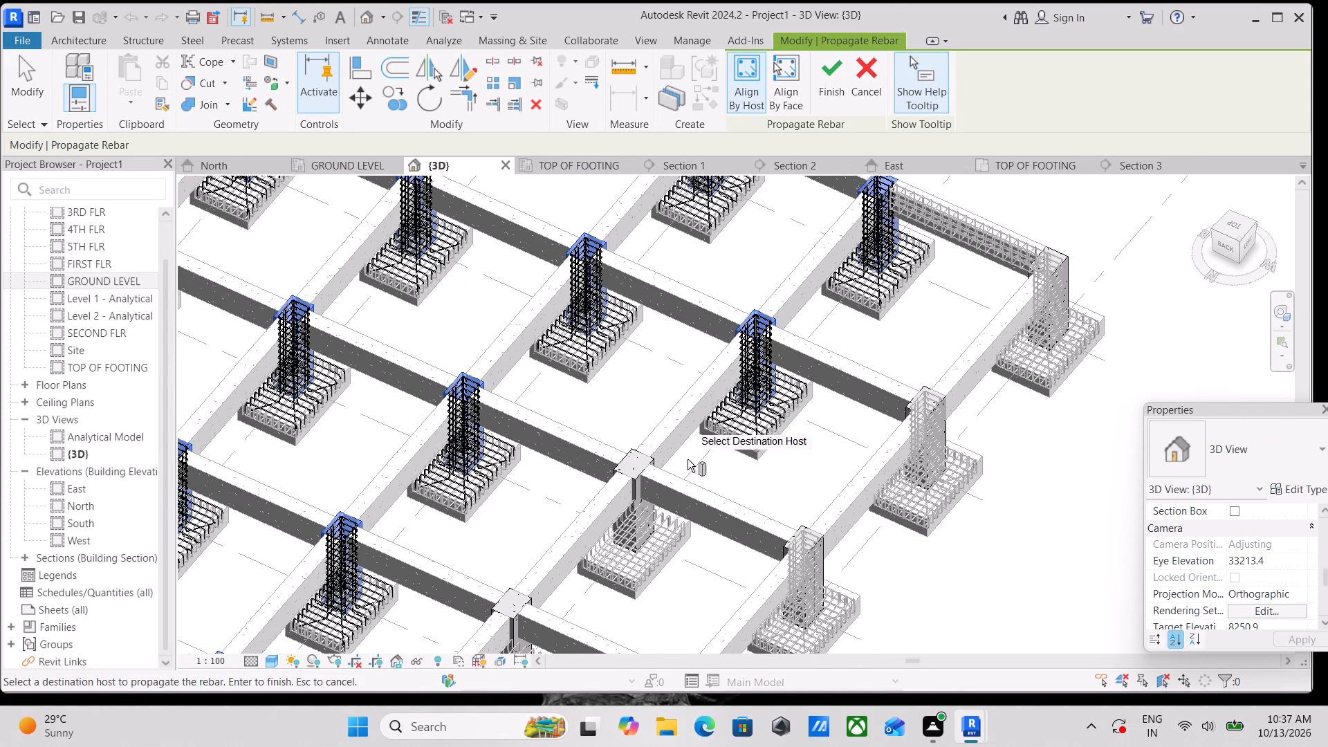
pyautogui.click(634, 504)
pyautogui.scroll(-3, 634, 504)
pyautogui.moveTo(634, 504); pyautogui.dragTo(758, 329, button='middle')
pyautogui.scroll(1, 753, 333)
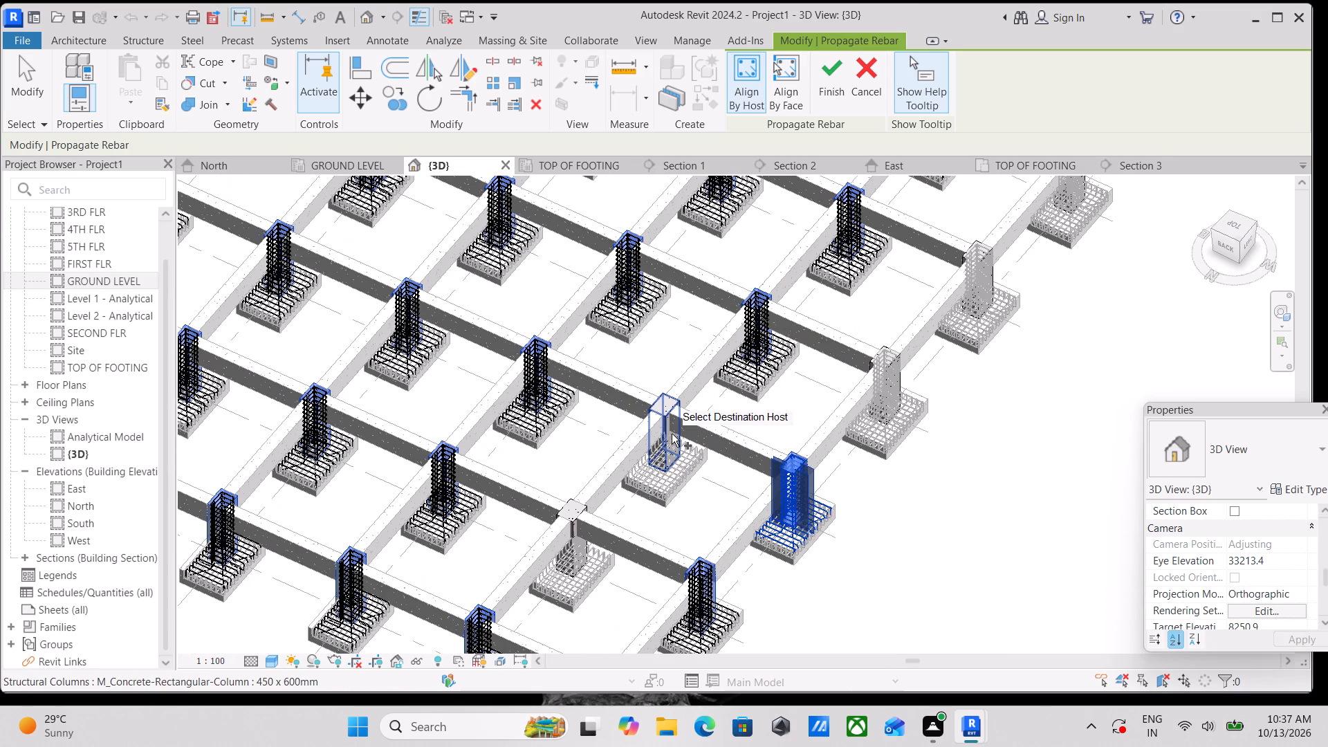
pyautogui.click(672, 434)
pyautogui.moveTo(613, 510); pyautogui.dragTo(713, 385, button='middle')
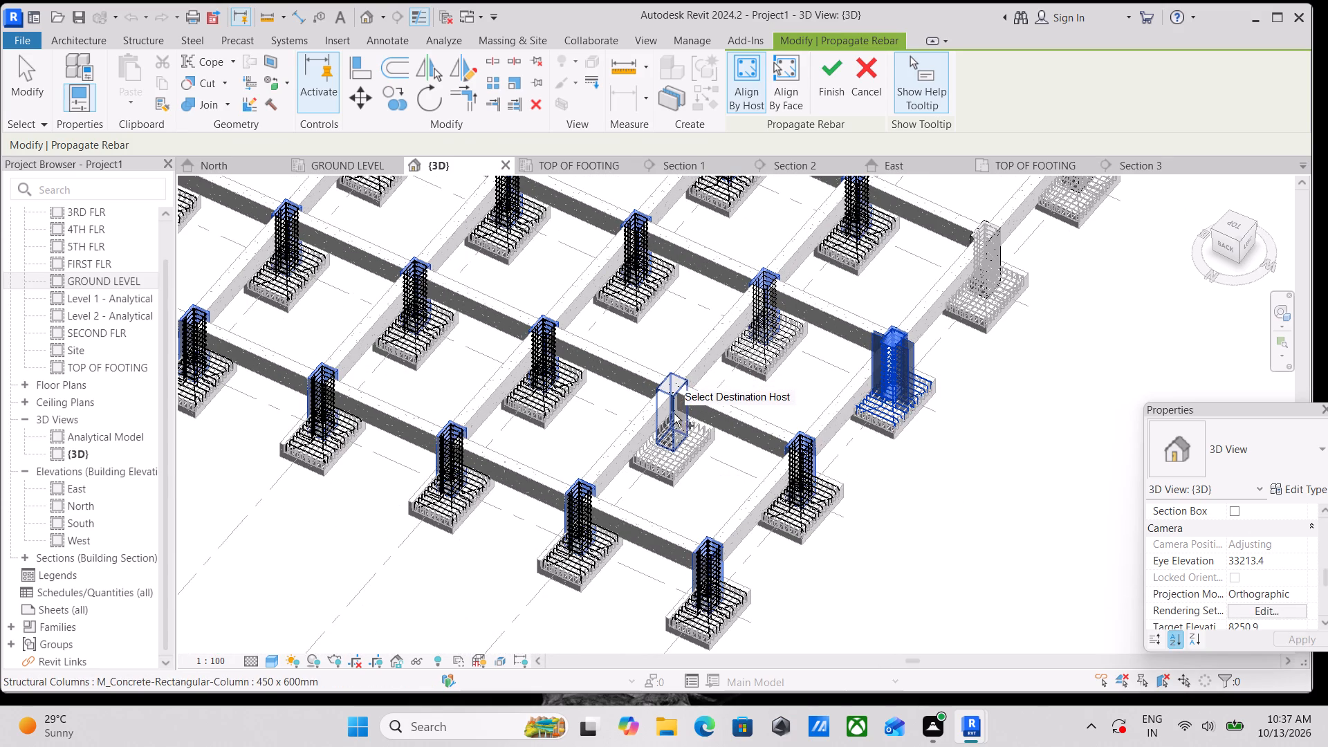
pyautogui.click(673, 414)
# Add column D1 on grid 1 as a destination host and finish the column rebar propagation.
pyautogui.moveTo(681, 412); pyautogui.dragTo(486, 548, button='middle')
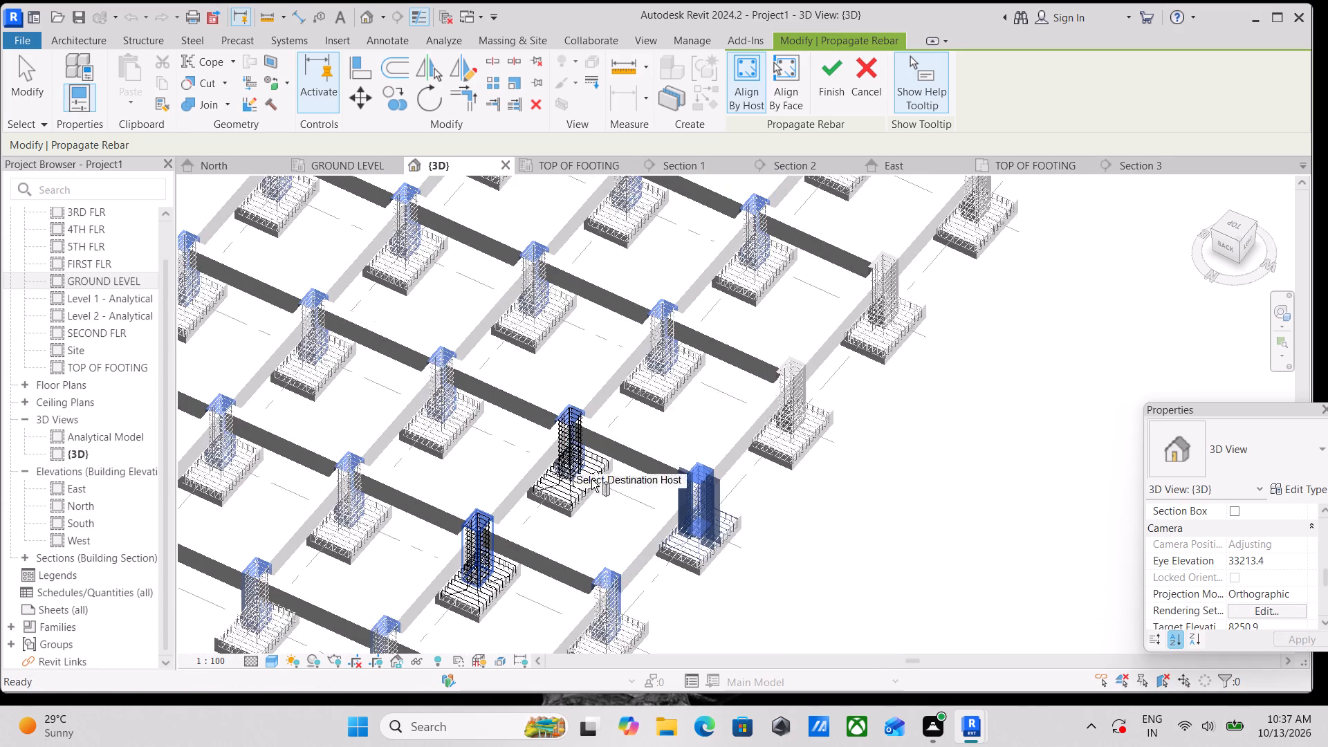
pyautogui.click(786, 389)
pyautogui.moveTo(842, 357); pyautogui.dragTo(775, 486, button='middle')
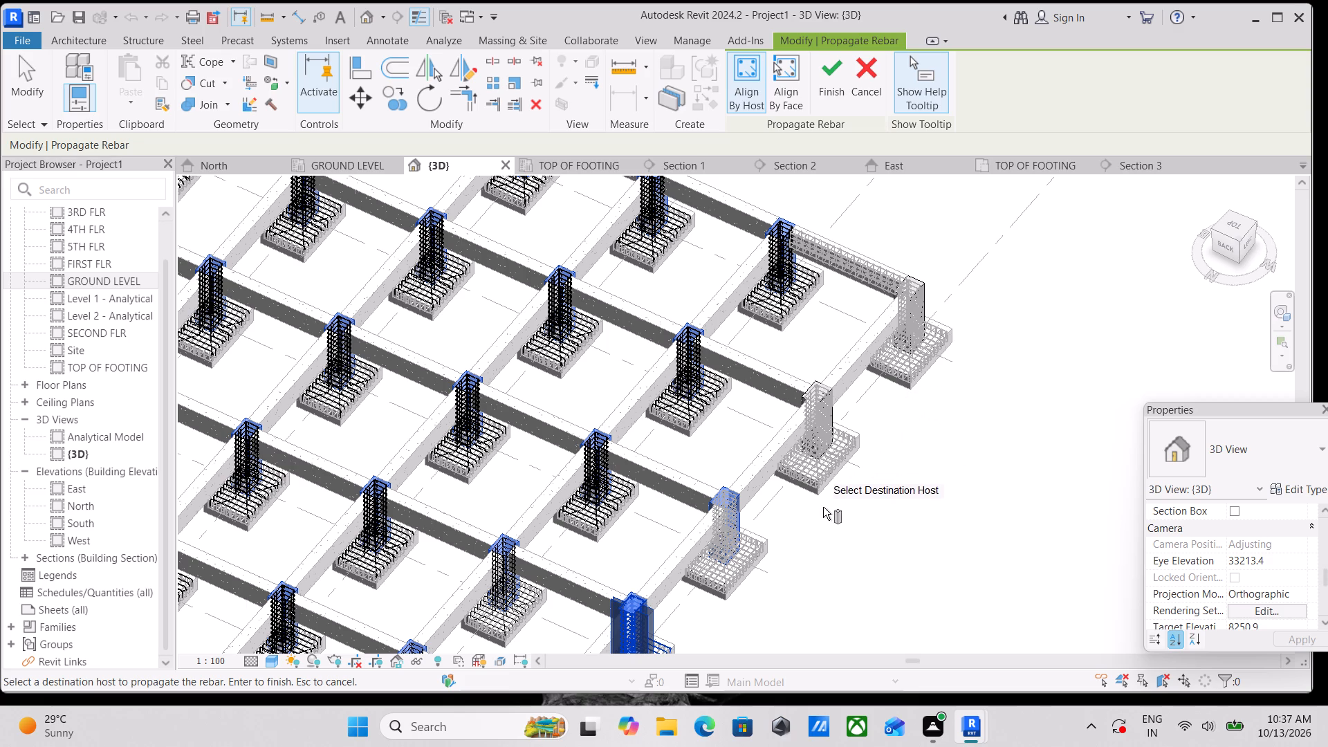
pyautogui.keyDown('shift'); pyautogui.moveTo(782, 534); pyautogui.dragTo(892, 335, button='middle'); pyautogui.keyUp('shift')
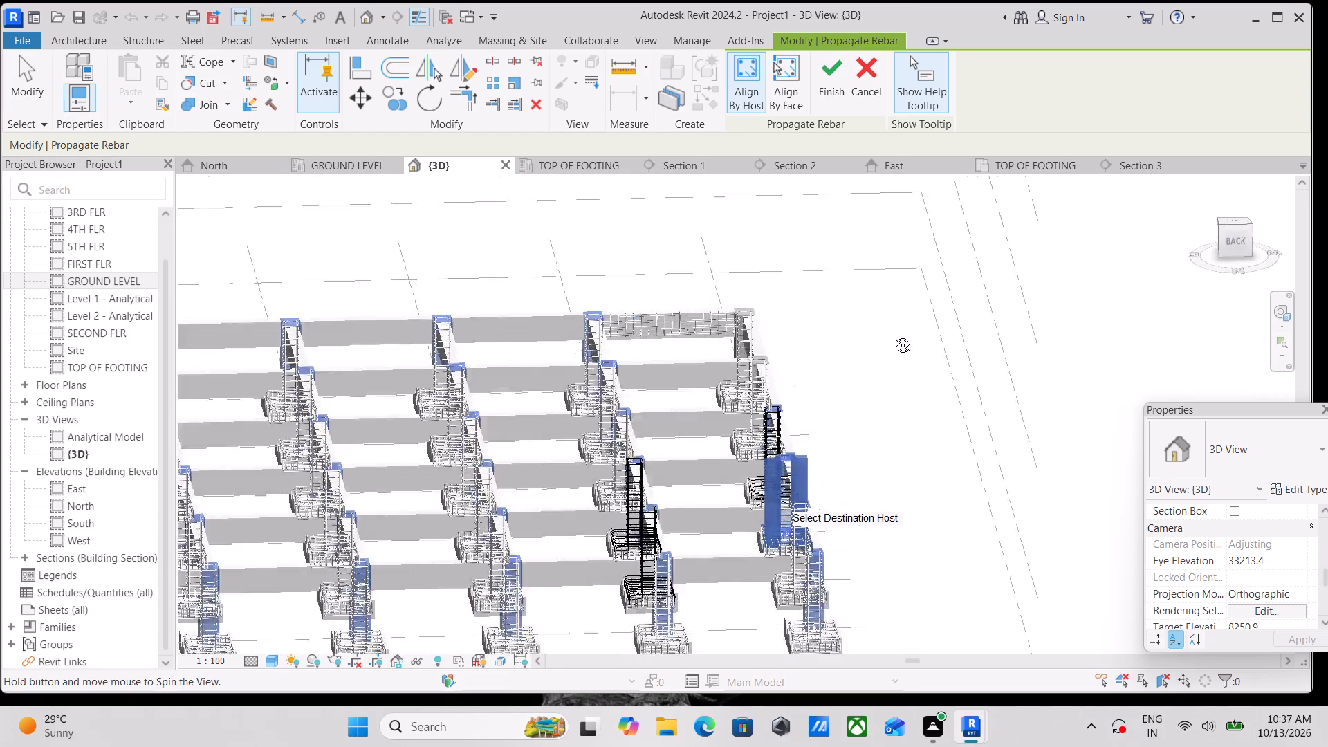
pyautogui.keyDown('shift'); pyautogui.moveTo(892, 335); pyautogui.dragTo(943, 481, button='middle'); pyautogui.keyUp('shift')
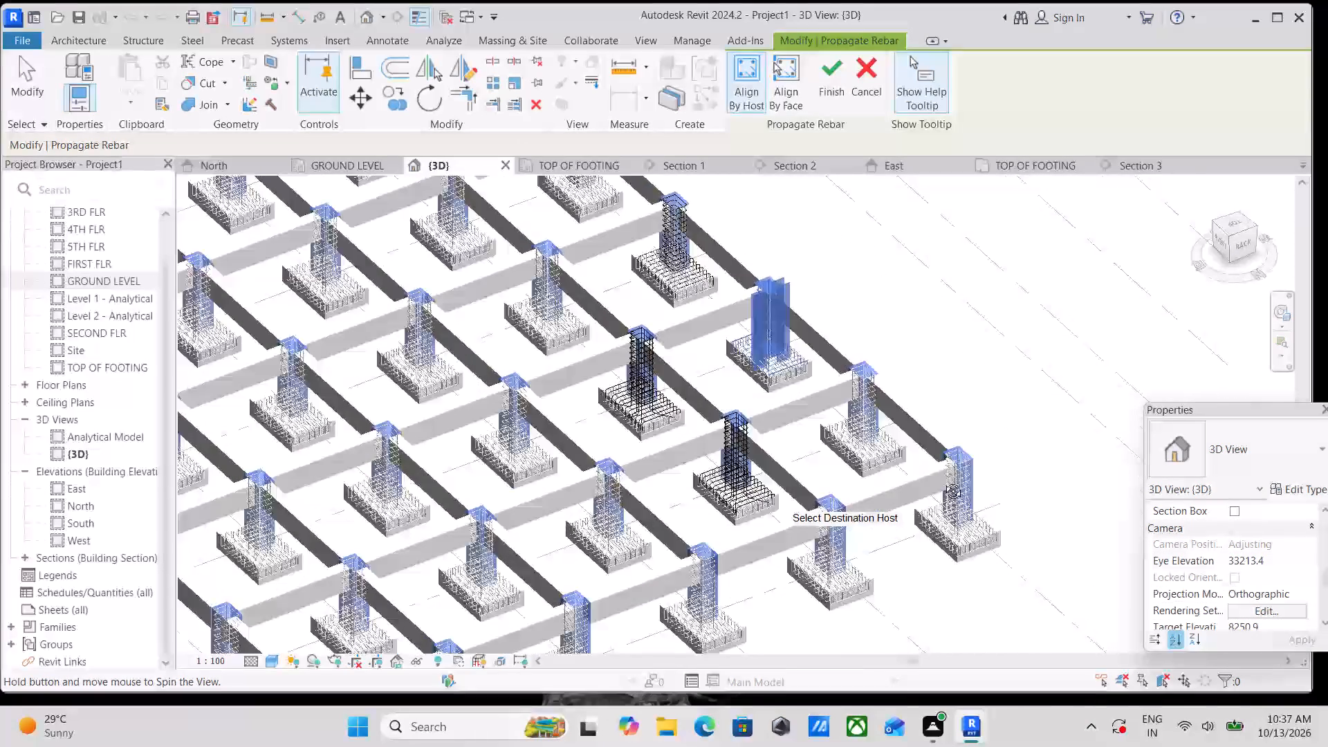
pyautogui.keyDown('shift'); pyautogui.moveTo(943, 481); pyautogui.dragTo(930, 489, button='middle'); pyautogui.keyUp('shift')
pyautogui.click(824, 66)
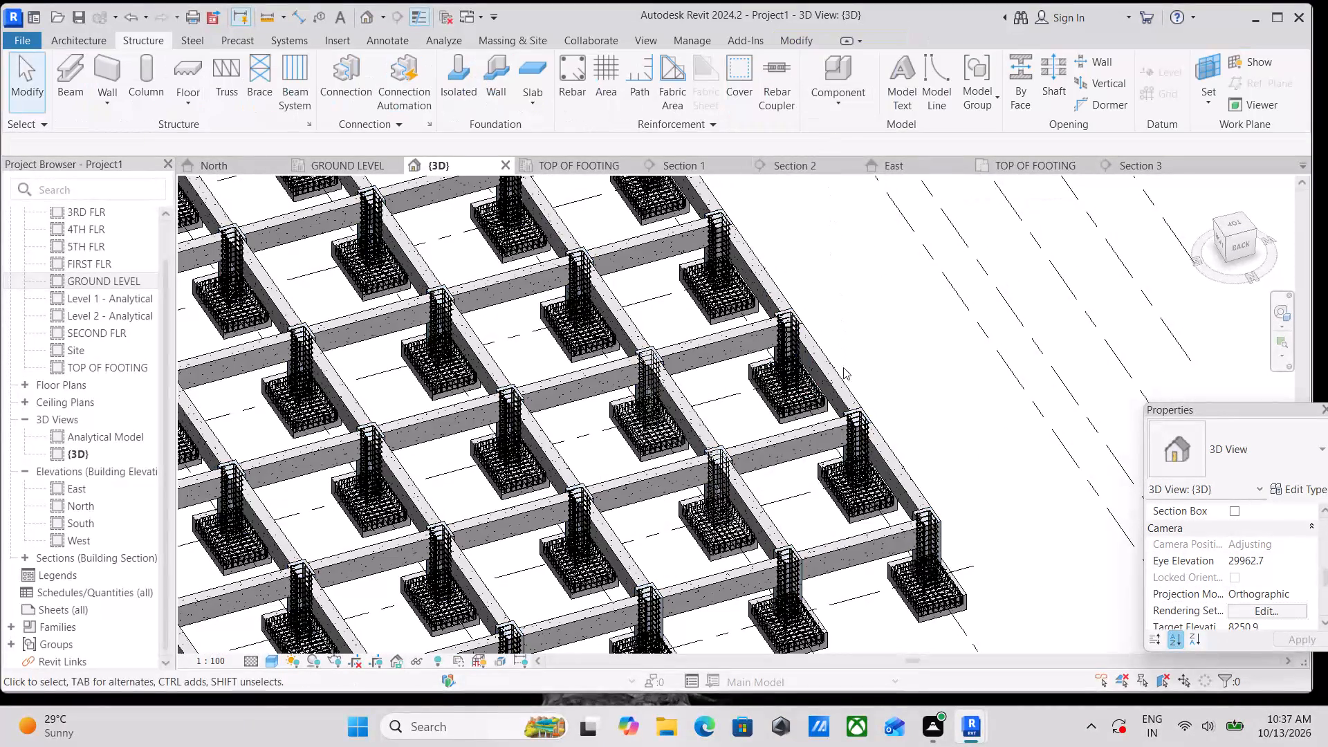
# Examine the footing, column and beam reinforcement across the whole foundation grid from several sides.
pyautogui.keyDown('shift'); pyautogui.moveTo(846, 378); pyautogui.dragTo(507, 210, button='middle'); pyautogui.keyUp('shift')
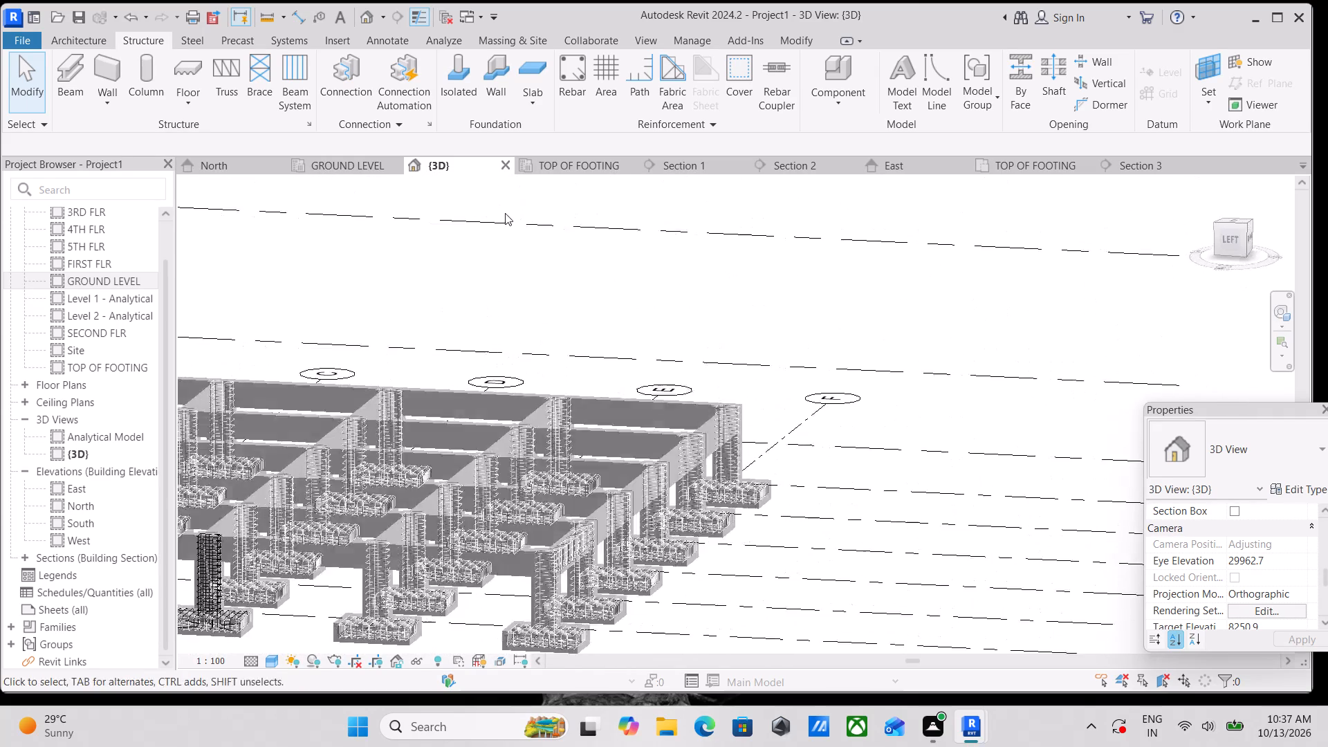
pyautogui.moveTo(506, 218); pyautogui.dragTo(629, 84, button='middle')
pyautogui.keyDown('shift'); pyautogui.moveTo(479, 480); pyautogui.dragTo(506, 418, button='middle'); pyautogui.keyUp('shift')
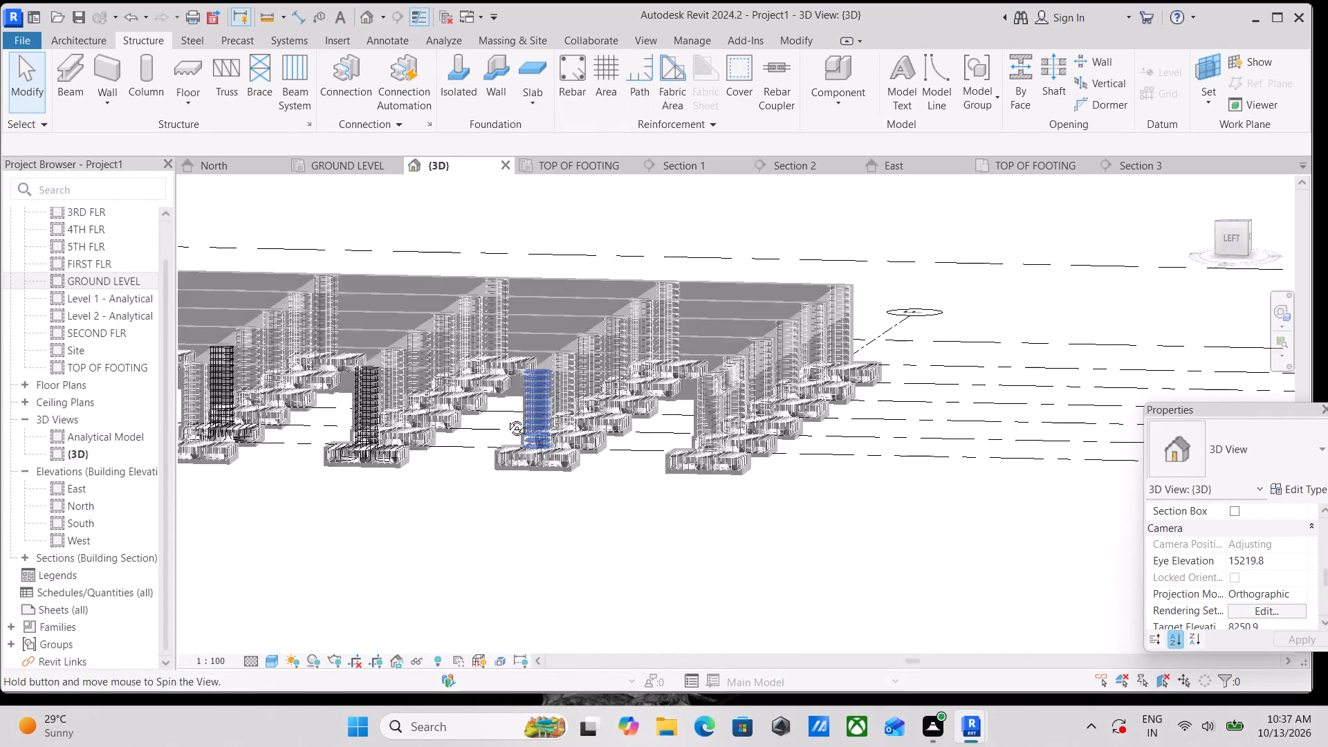
pyautogui.keyDown('shift'); pyautogui.moveTo(506, 418); pyautogui.dragTo(658, 448, button='middle'); pyautogui.keyUp('shift')
pyautogui.keyDown('shift'); pyautogui.scroll(-1, 658, 448); pyautogui.keyUp('shift')
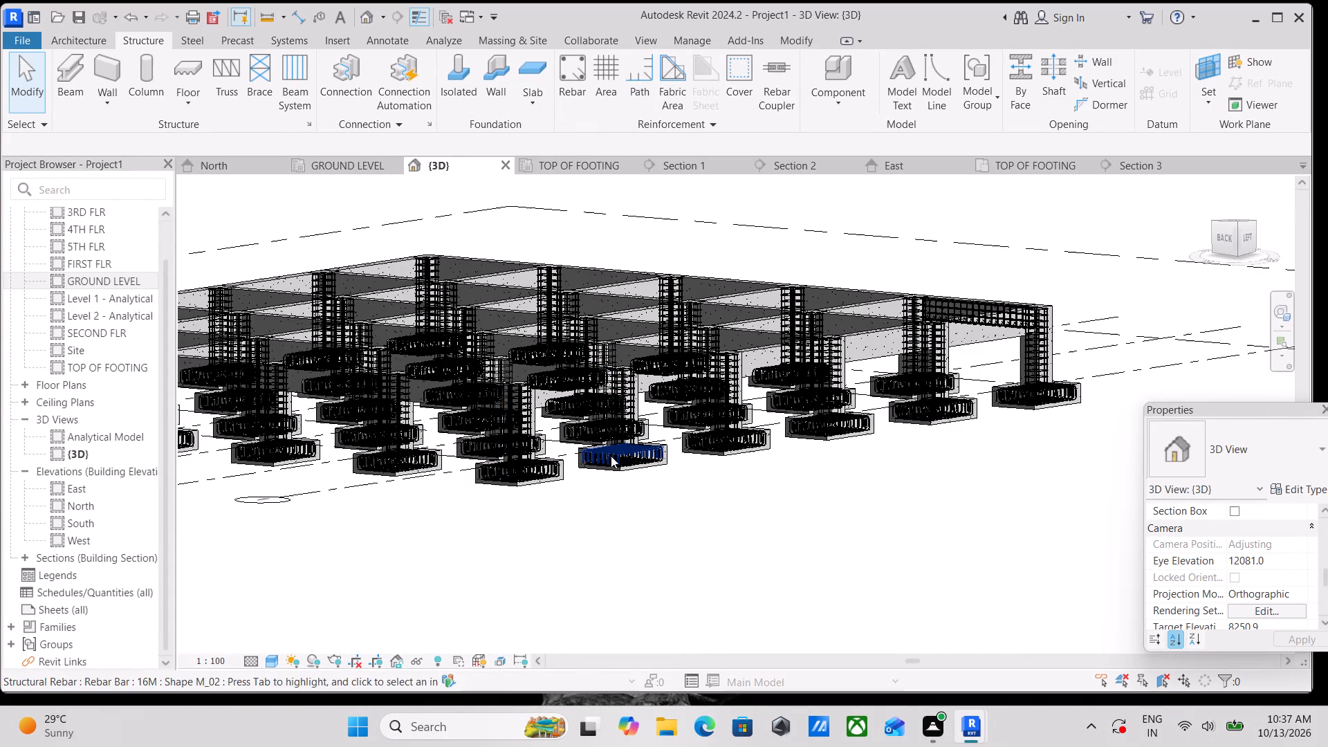
pyautogui.keyDown('shift'); pyautogui.moveTo(619, 452); pyautogui.dragTo(483, 525, button='middle'); pyautogui.keyUp('shift')
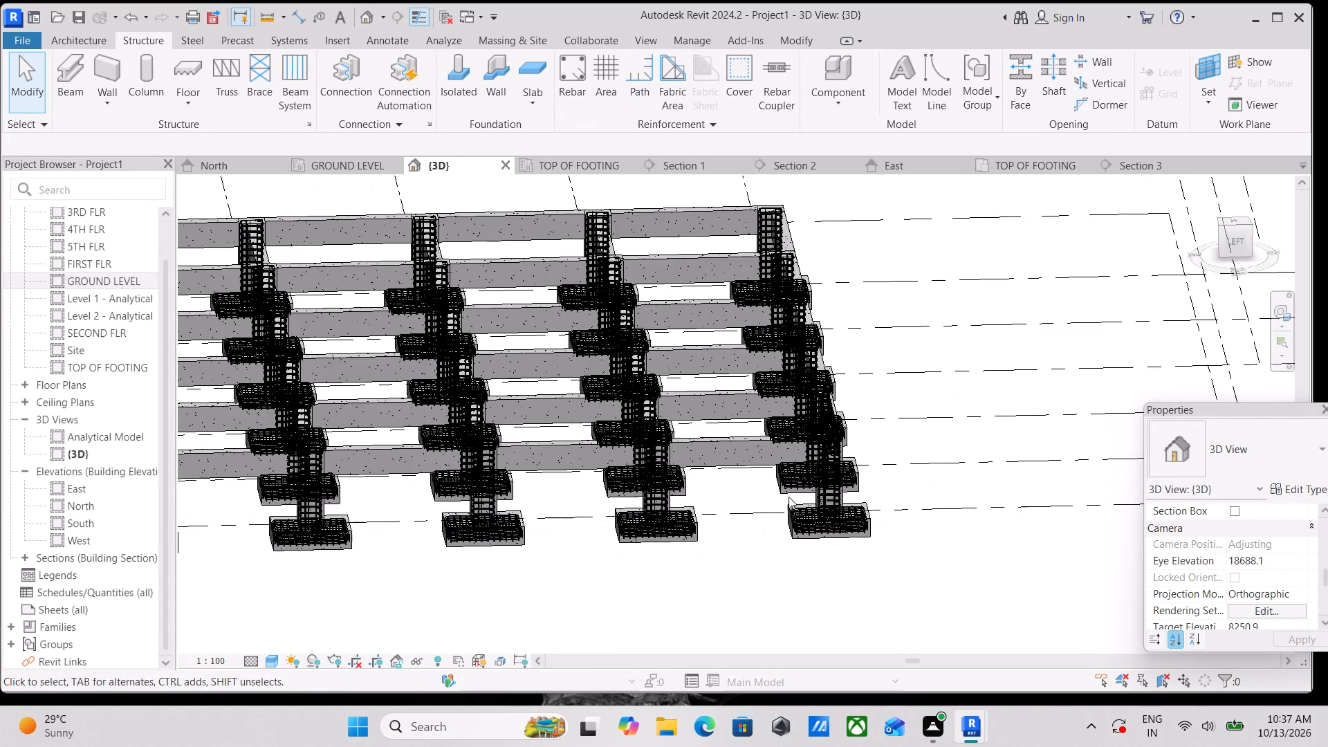
pyautogui.scroll(3, 791, 489)
pyautogui.scroll(1, 635, 465)
pyautogui.moveTo(635, 465); pyautogui.dragTo(908, 341, button='middle')
pyautogui.scroll(-2, 586, 367)
pyautogui.moveTo(586, 367); pyautogui.dragTo(776, 326, button='middle')
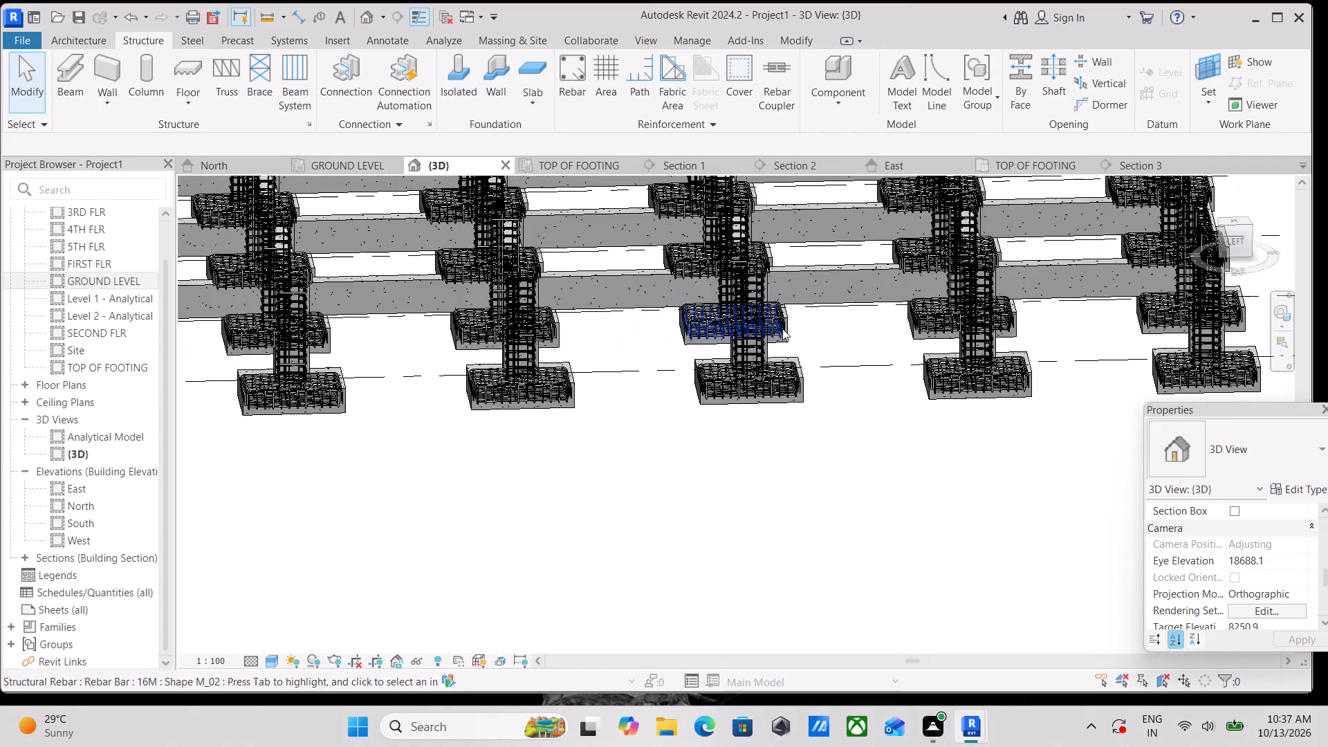
pyautogui.scroll(-3, 781, 329)
pyautogui.scroll(3, 397, 366)
pyautogui.moveTo(423, 349); pyautogui.dragTo(541, 413, button='middle')
pyautogui.scroll(1, 527, 415)
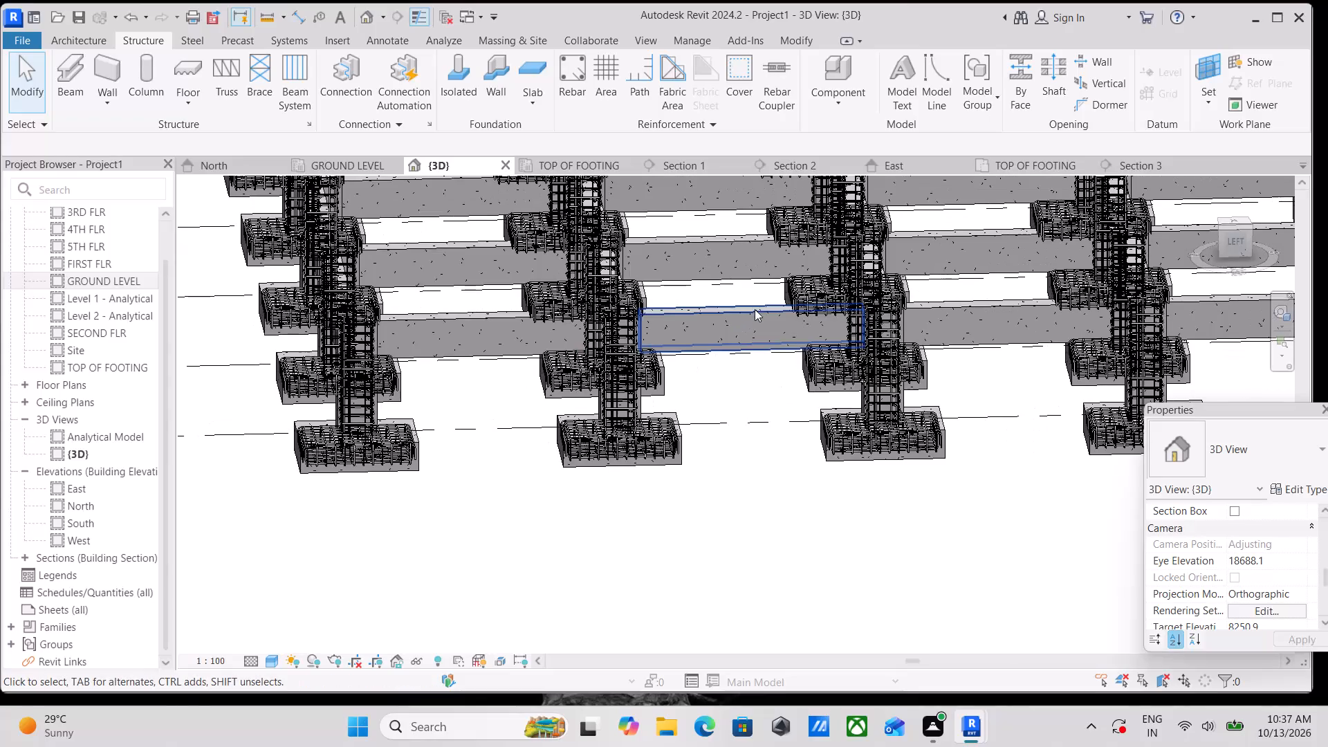
pyautogui.scroll(-8, 735, 313)
pyautogui.moveTo(735, 341); pyautogui.dragTo(582, 496, button='middle')
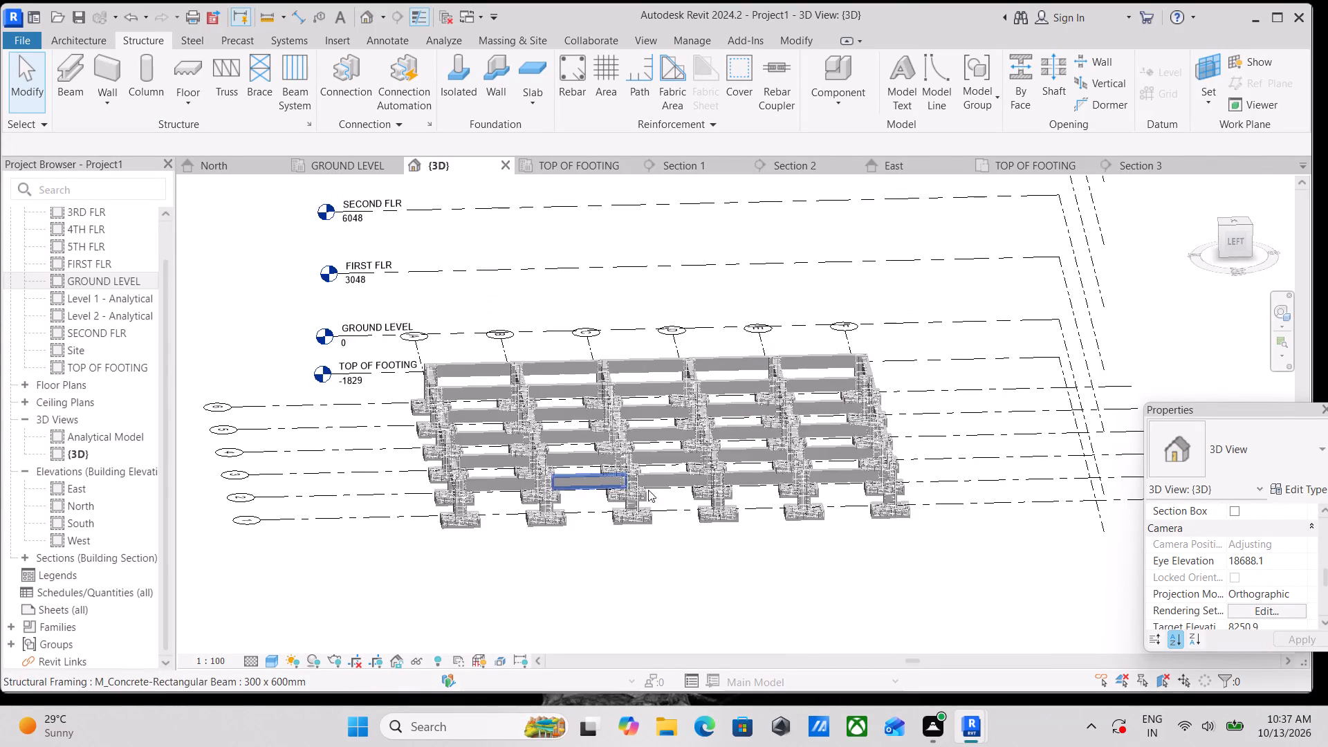
pyautogui.scroll(4, 885, 526)
pyautogui.scroll(1, 1008, 356)
pyautogui.scroll(-2, 997, 324)
pyautogui.moveTo(997, 324); pyautogui.dragTo(972, 421, button='middle')
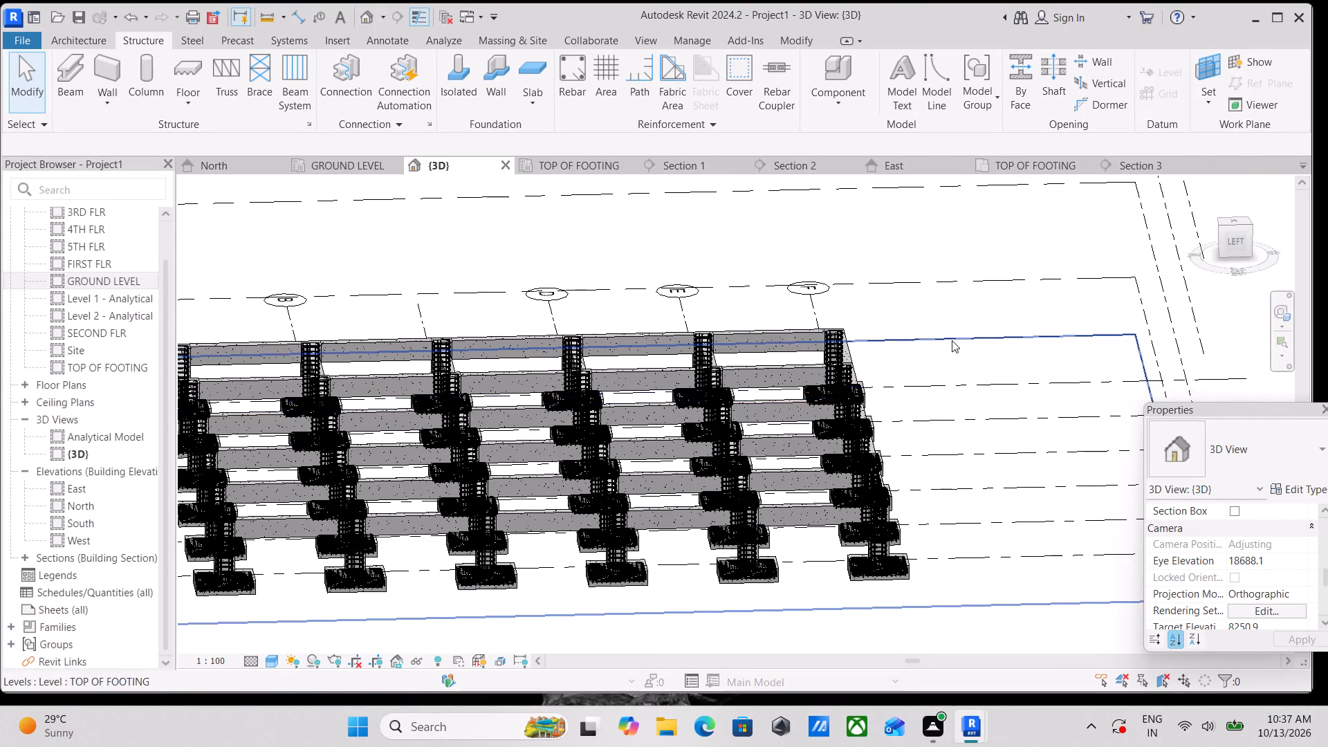
pyautogui.keyDown('shift'); pyautogui.moveTo(948, 409); pyautogui.dragTo(655, 436, button='middle'); pyautogui.keyUp('shift')
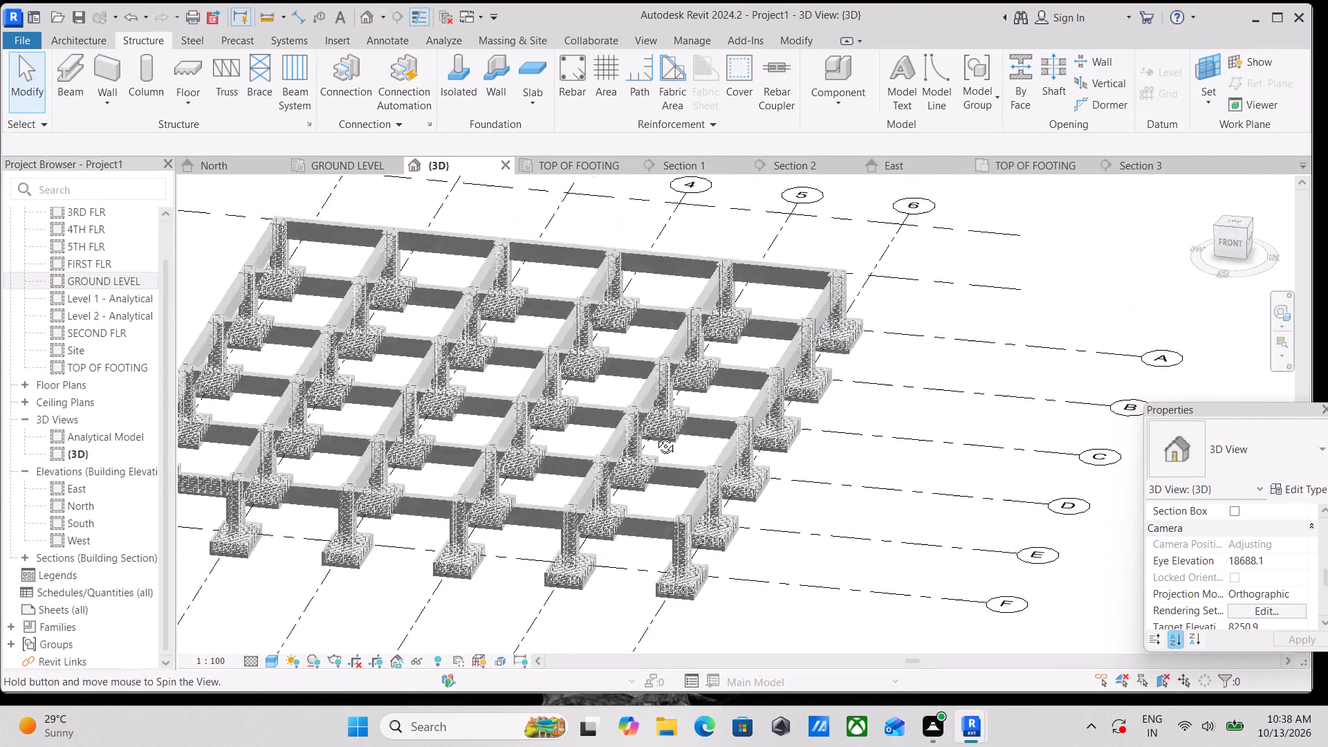
pyautogui.keyDown('shift'); pyautogui.moveTo(655, 436); pyautogui.dragTo(747, 371, button='middle'); pyautogui.keyUp('shift')
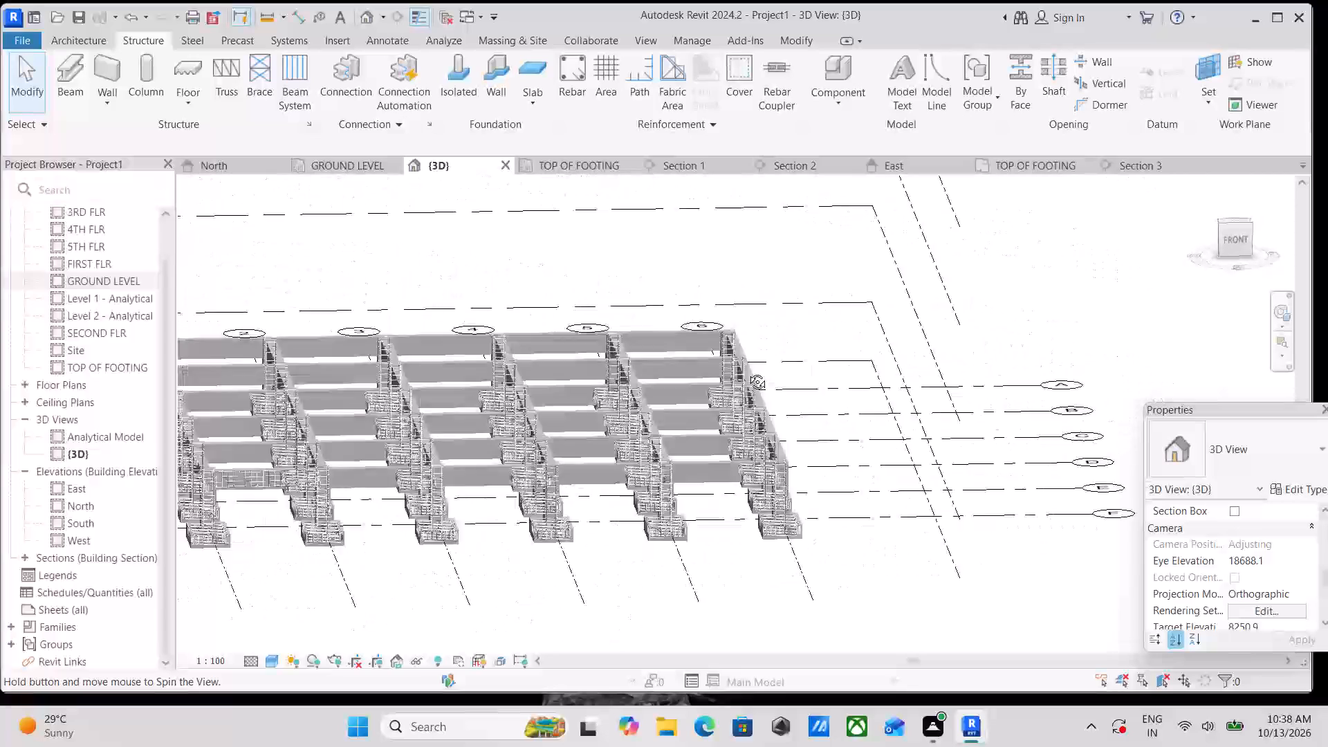
pyautogui.keyDown('shift'); pyautogui.moveTo(747, 371); pyautogui.dragTo(836, 371, button='middle'); pyautogui.keyUp('shift')
pyautogui.keyDown('shift'); pyautogui.moveTo(619, 432); pyautogui.dragTo(837, 372, button='middle'); pyautogui.keyUp('shift')
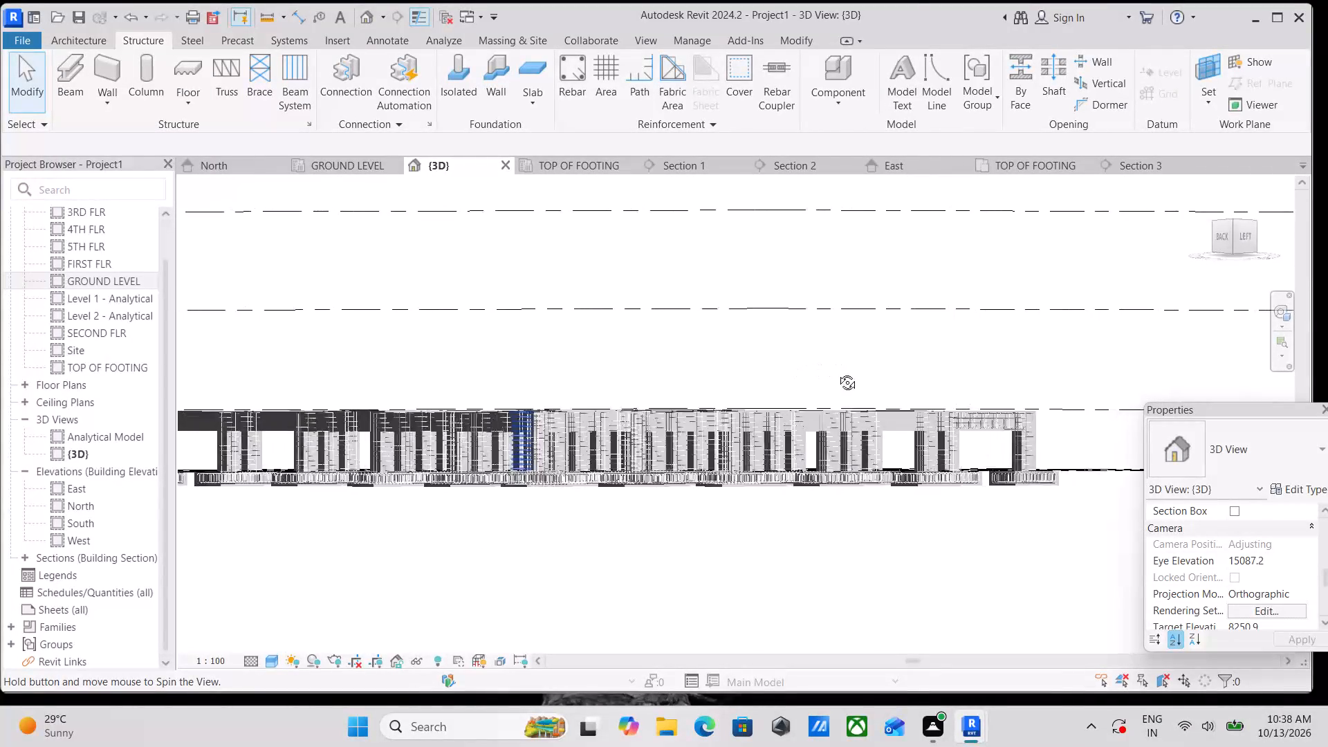
pyautogui.keyDown('shift'); pyautogui.moveTo(837, 372); pyautogui.dragTo(877, 524, button='middle'); pyautogui.keyUp('shift')
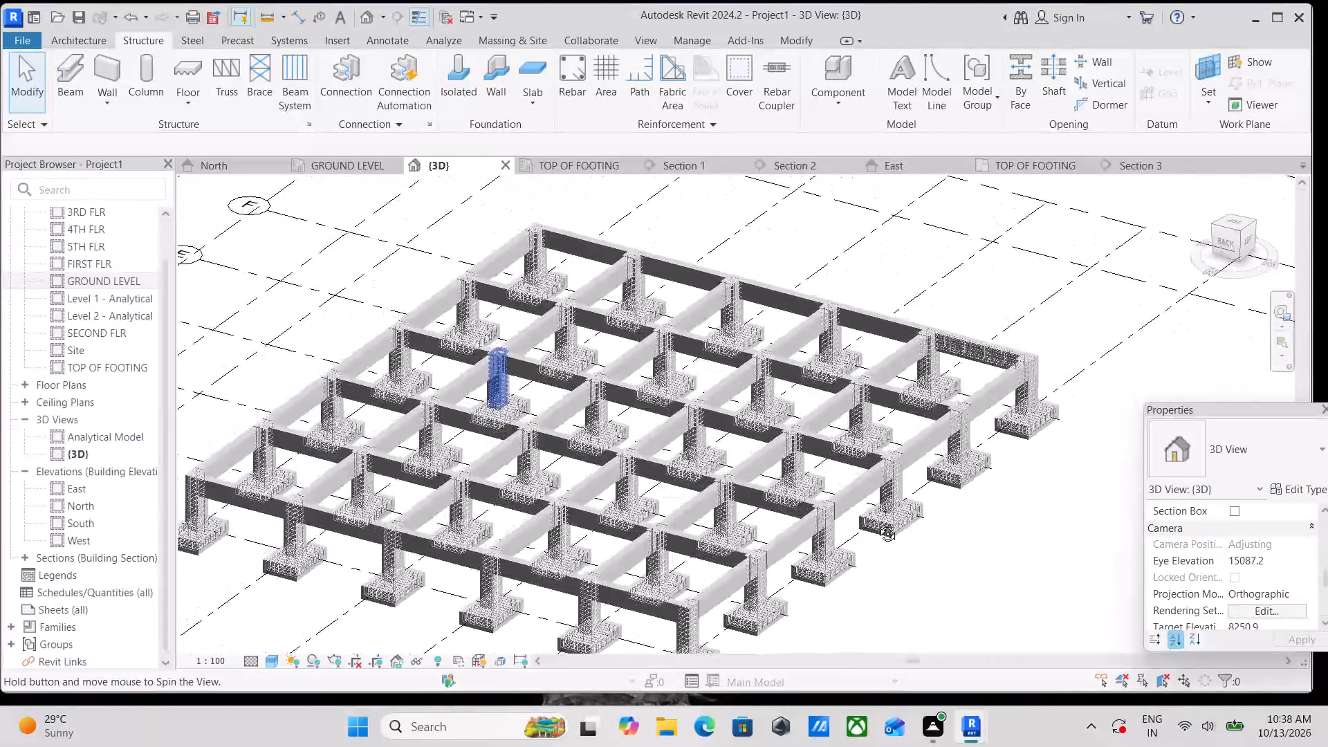
pyautogui.keyDown('shift'); pyautogui.moveTo(877, 524); pyautogui.dragTo(624, 548, button='middle'); pyautogui.keyUp('shift')
pyautogui.scroll(-2, 628, 537)
pyautogui.moveTo(628, 536); pyautogui.dragTo(629, 354, button='middle')
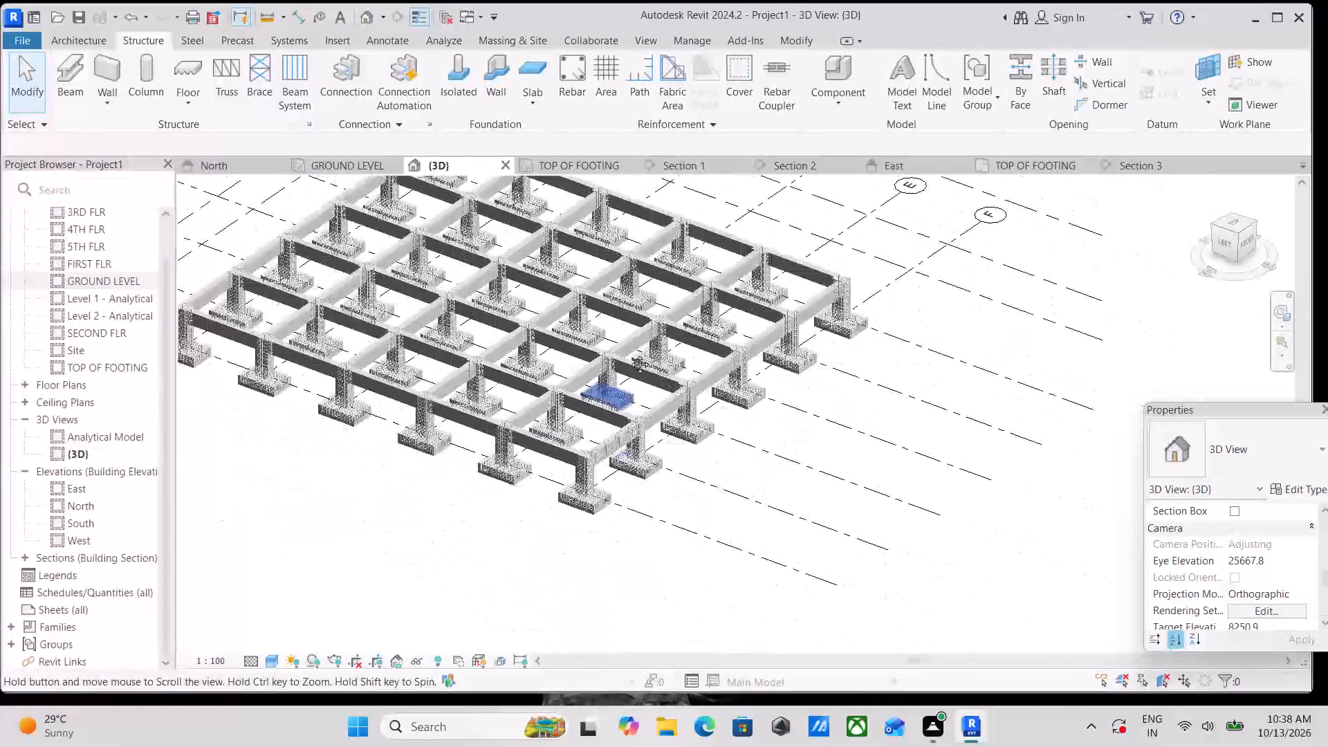
pyautogui.moveTo(629, 354); pyautogui.dragTo(630, 350, button='middle')
# Propagate the rebar of edge beam F1–F2 by host, adding the grid F beams from F2–F3 to F5–F6 as destinations.
pyautogui.scroll(16, 613, 382)
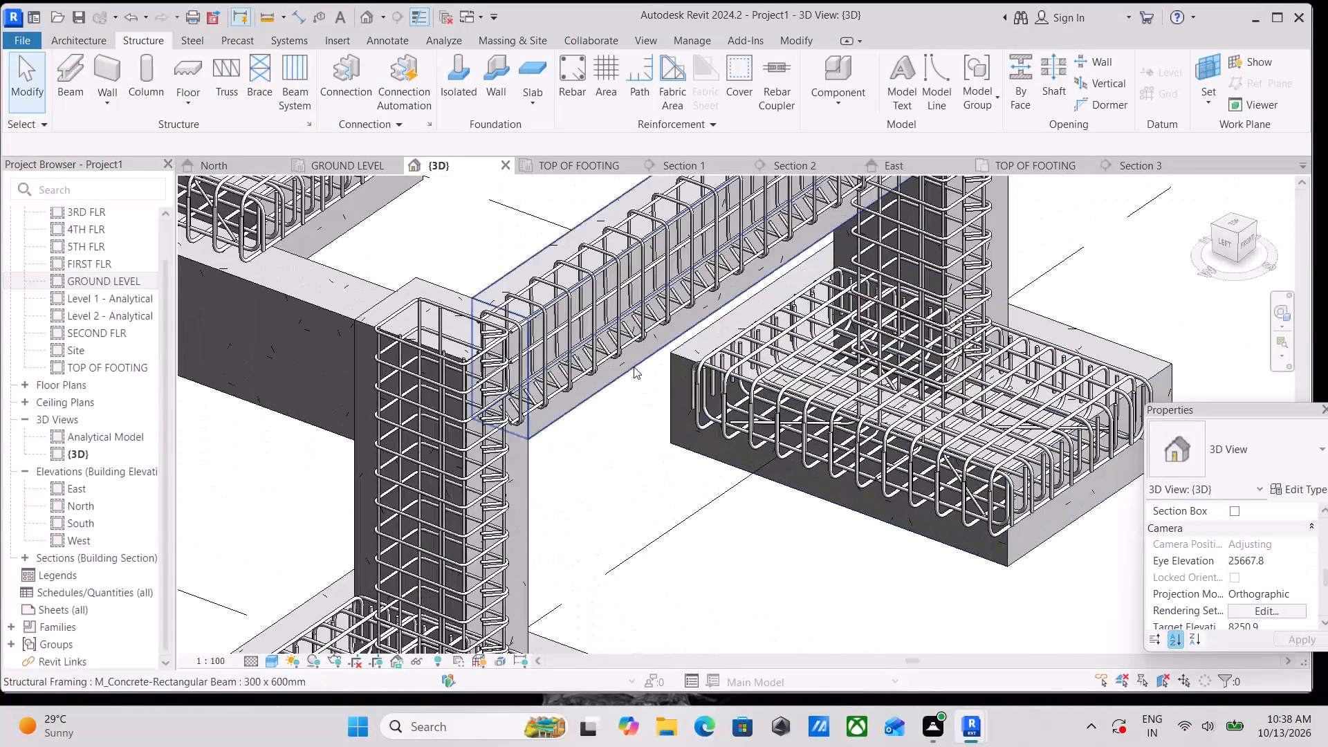
pyautogui.click(634, 367)
pyautogui.scroll(-4, 634, 367)
pyautogui.scroll(-3, 698, 361)
pyautogui.scroll(-2, 931, 348)
pyautogui.moveTo(955, 355); pyautogui.dragTo(863, 461, button='middle')
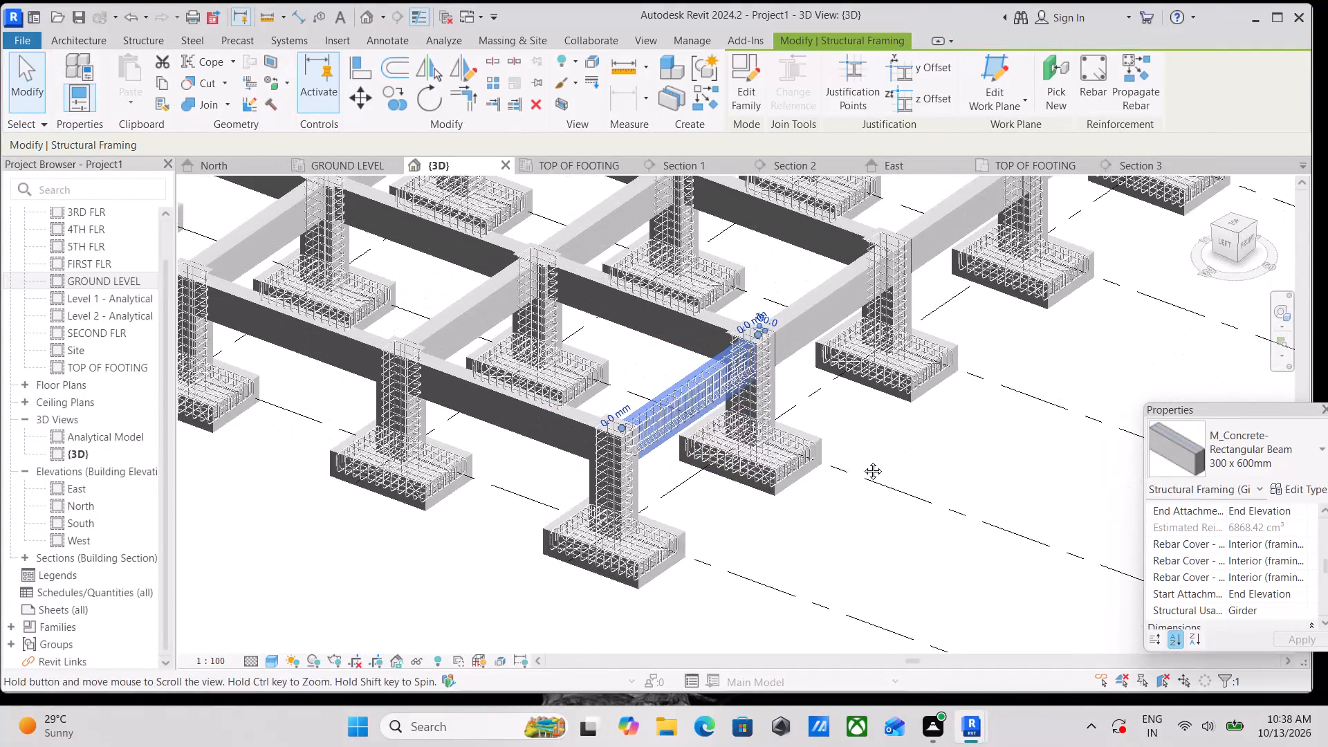
pyautogui.moveTo(863, 461); pyautogui.dragTo(859, 463, button='middle')
pyautogui.scroll(1, 840, 442)
pyautogui.click(1142, 80)
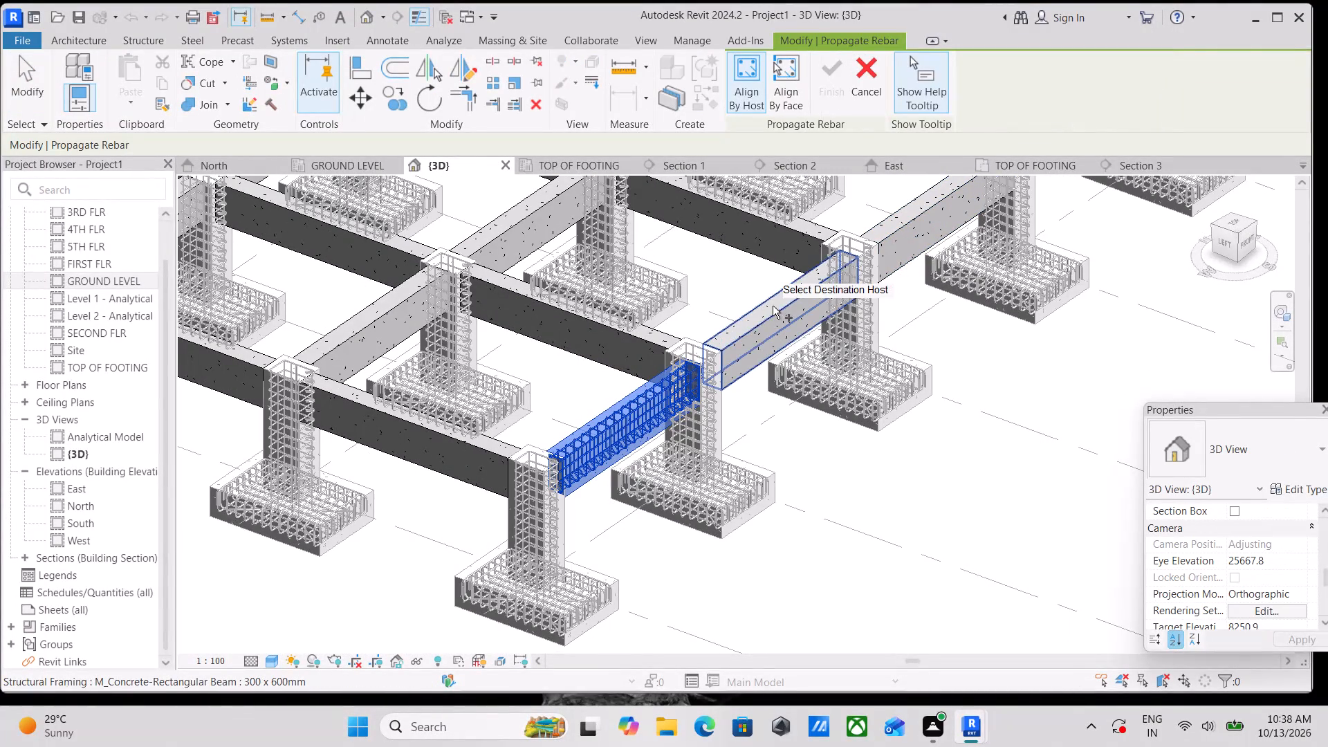
pyautogui.click(773, 306)
pyautogui.moveTo(892, 274); pyautogui.dragTo(725, 456, button='middle')
pyautogui.click(768, 398)
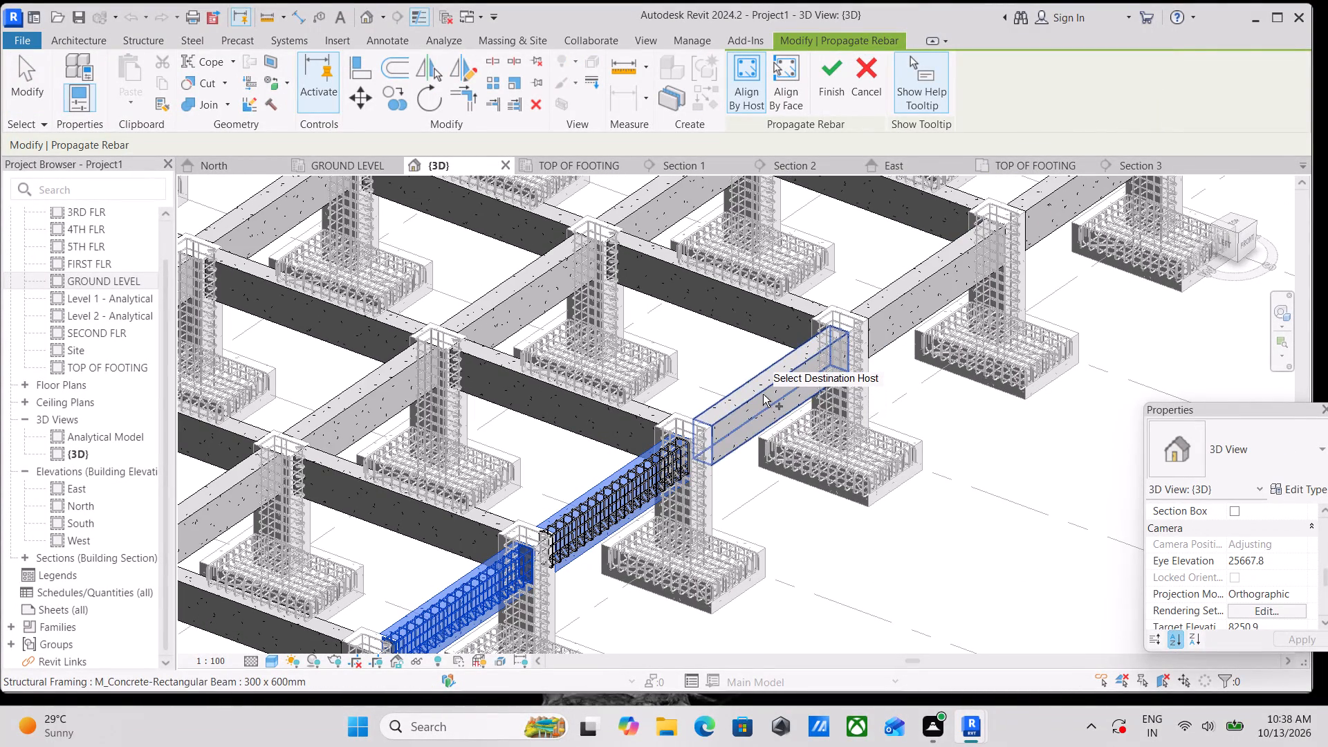
pyautogui.click(763, 394)
pyautogui.moveTo(901, 304); pyautogui.dragTo(833, 424, button='middle')
pyautogui.click(845, 409)
pyautogui.moveTo(892, 368); pyautogui.dragTo(810, 490, button='middle')
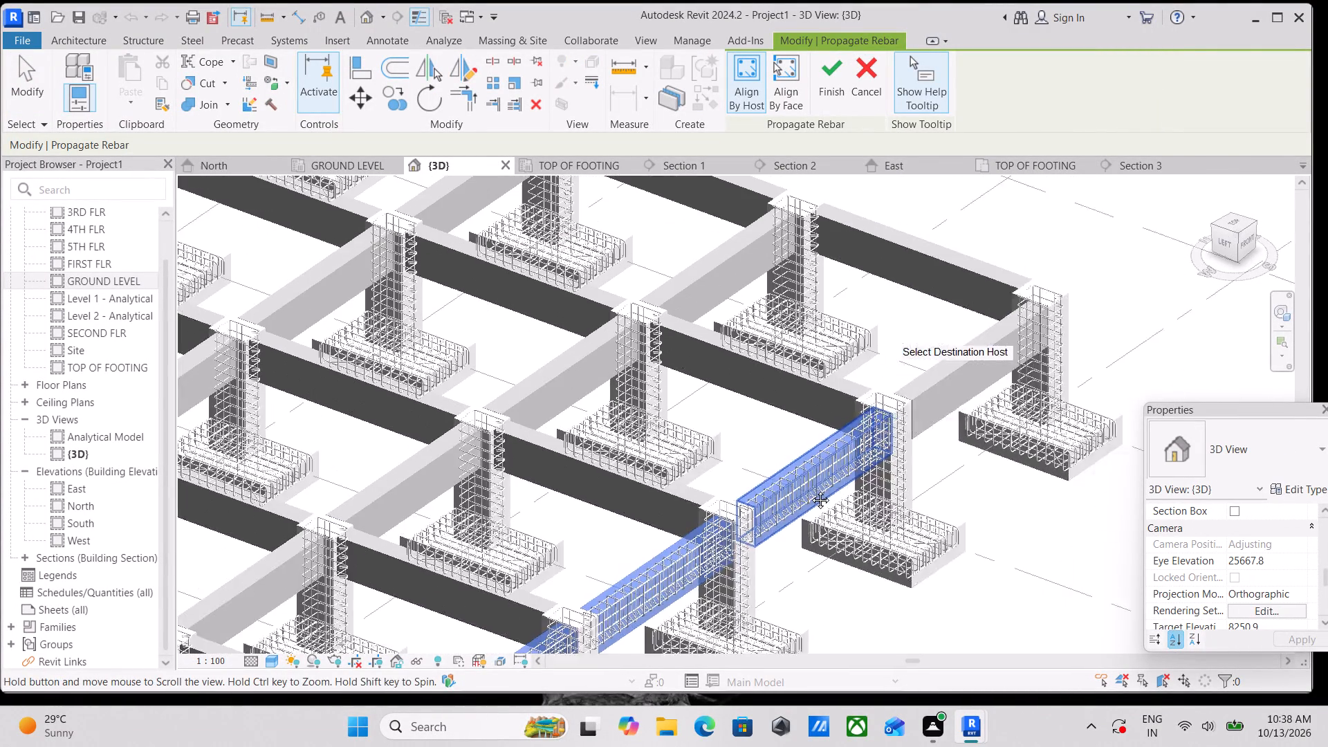
pyautogui.moveTo(810, 490); pyautogui.dragTo(809, 491, button='middle')
pyautogui.click(892, 433)
# Add the last grid F beam, the grid 6 beams from E6–F6 to A6–B6, and beam E5–E6 as destination hosts for the propagated rebar.
pyautogui.click(901, 333)
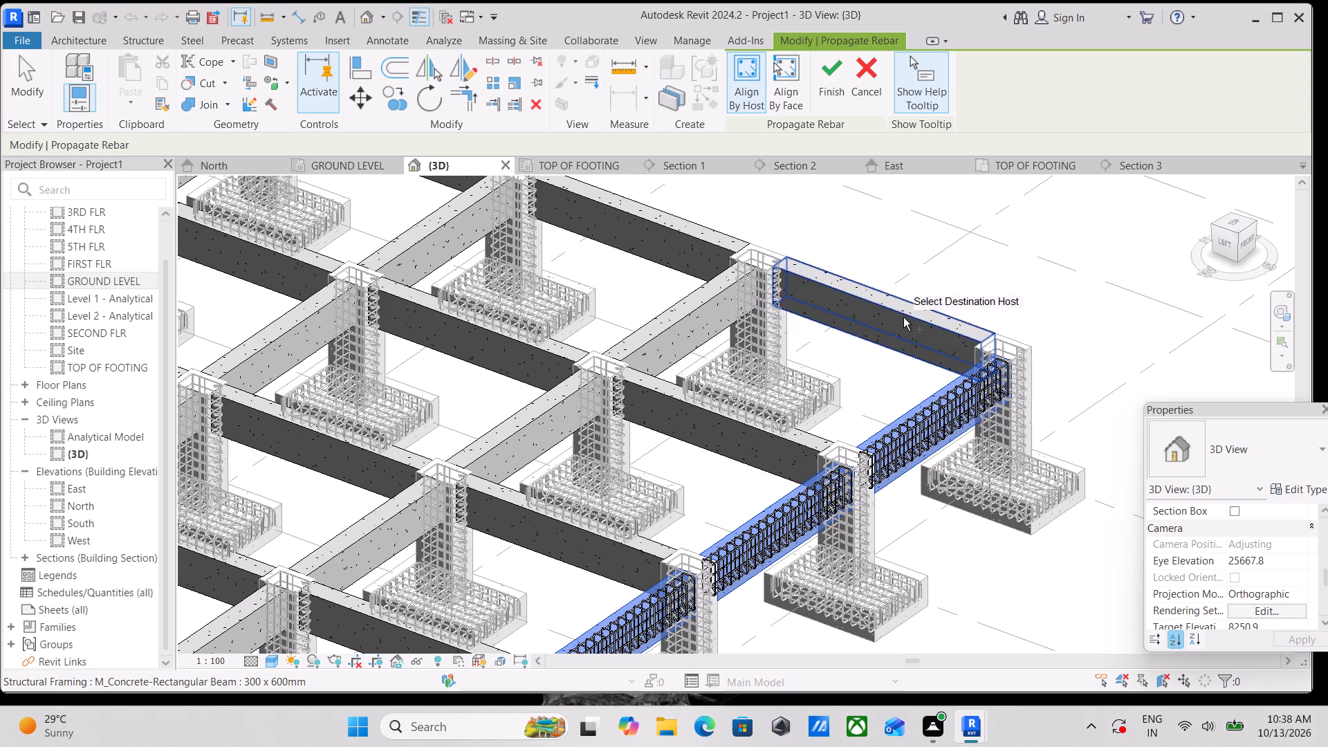
pyautogui.click(903, 317)
pyautogui.moveTo(838, 326); pyautogui.dragTo(920, 439, button='middle')
pyautogui.click(751, 340)
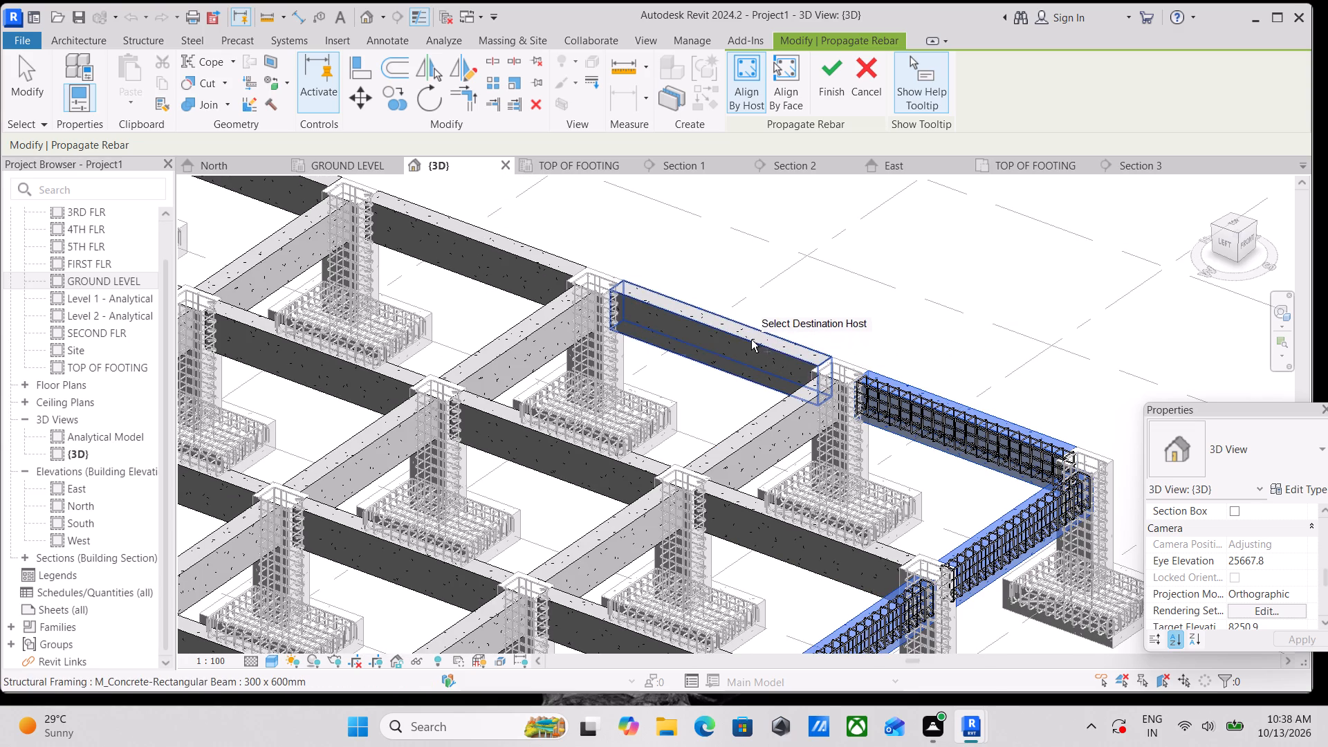
pyautogui.moveTo(724, 338); pyautogui.dragTo(839, 389, button='middle')
pyautogui.click(633, 307)
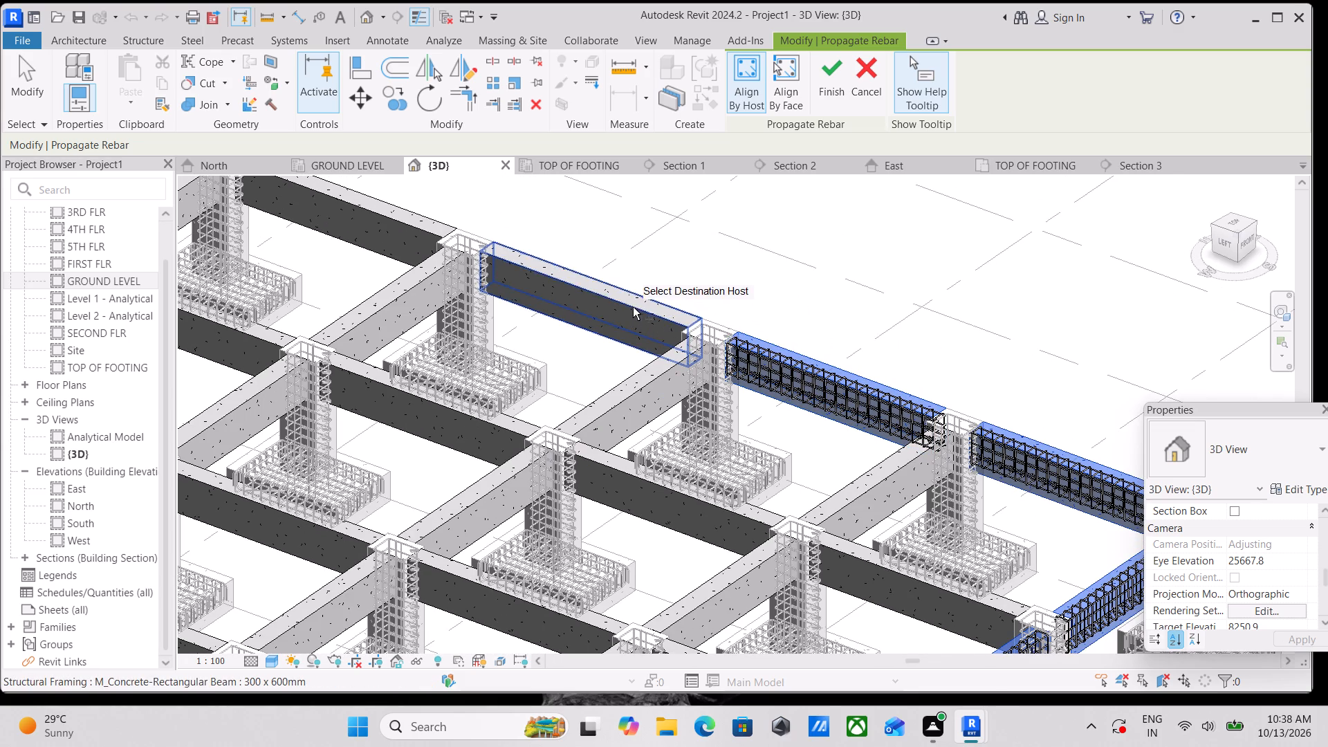
pyautogui.scroll(-3, 633, 307)
pyautogui.click(769, 439)
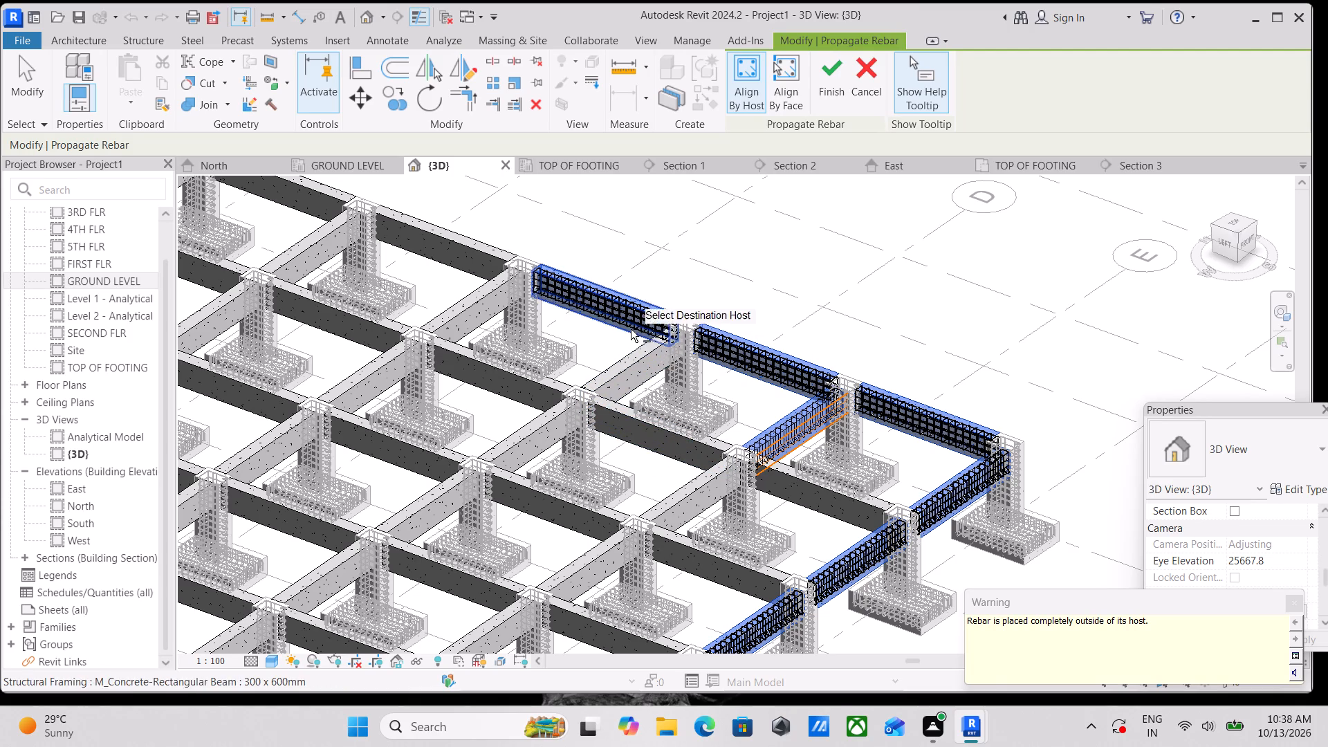
pyautogui.click(472, 251)
pyautogui.moveTo(473, 251); pyautogui.dragTo(840, 461, button='middle')
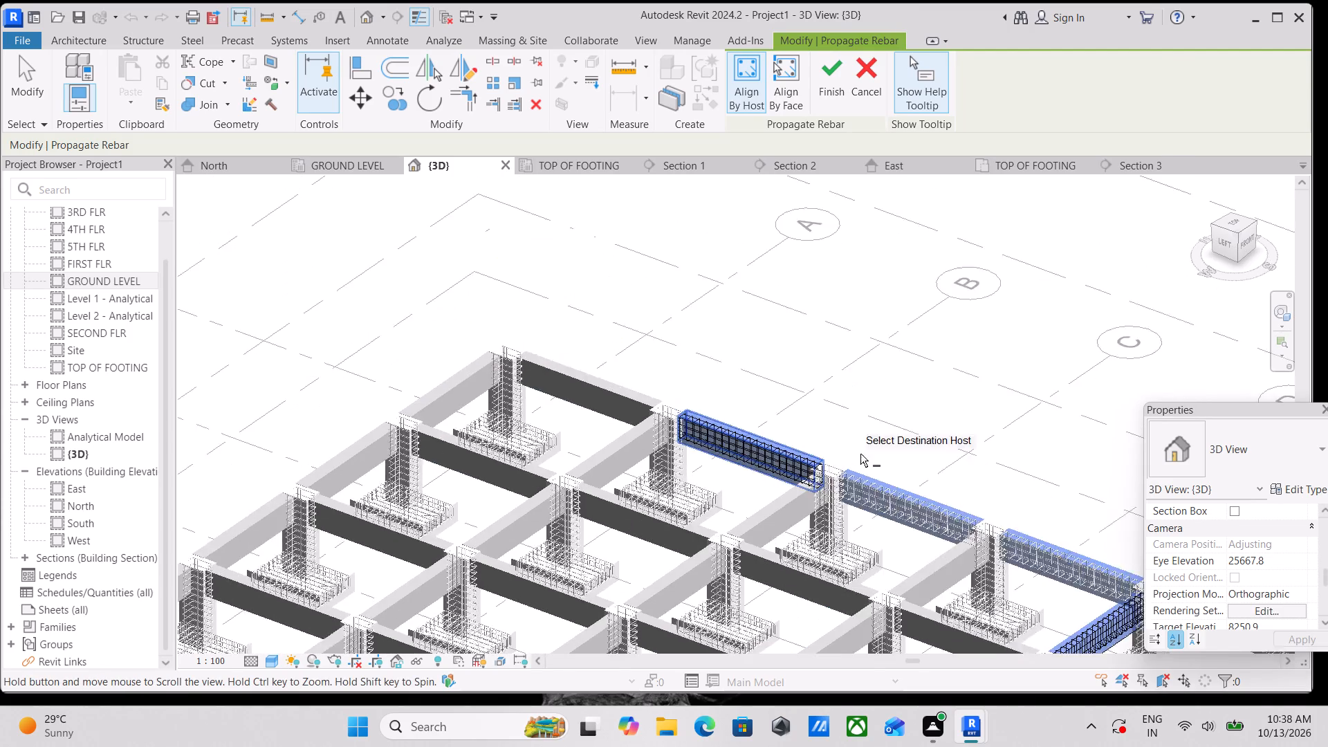
pyautogui.click(667, 395)
pyautogui.moveTo(644, 412); pyautogui.dragTo(811, 393, button='middle')
# Add the grid A beams A5–A6 and A4–A5 as destination hosts for the propagated beam rebar.
pyautogui.click(684, 387)
pyautogui.click(669, 381)
pyautogui.moveTo(650, 427); pyautogui.dragTo(699, 394, button='middle')
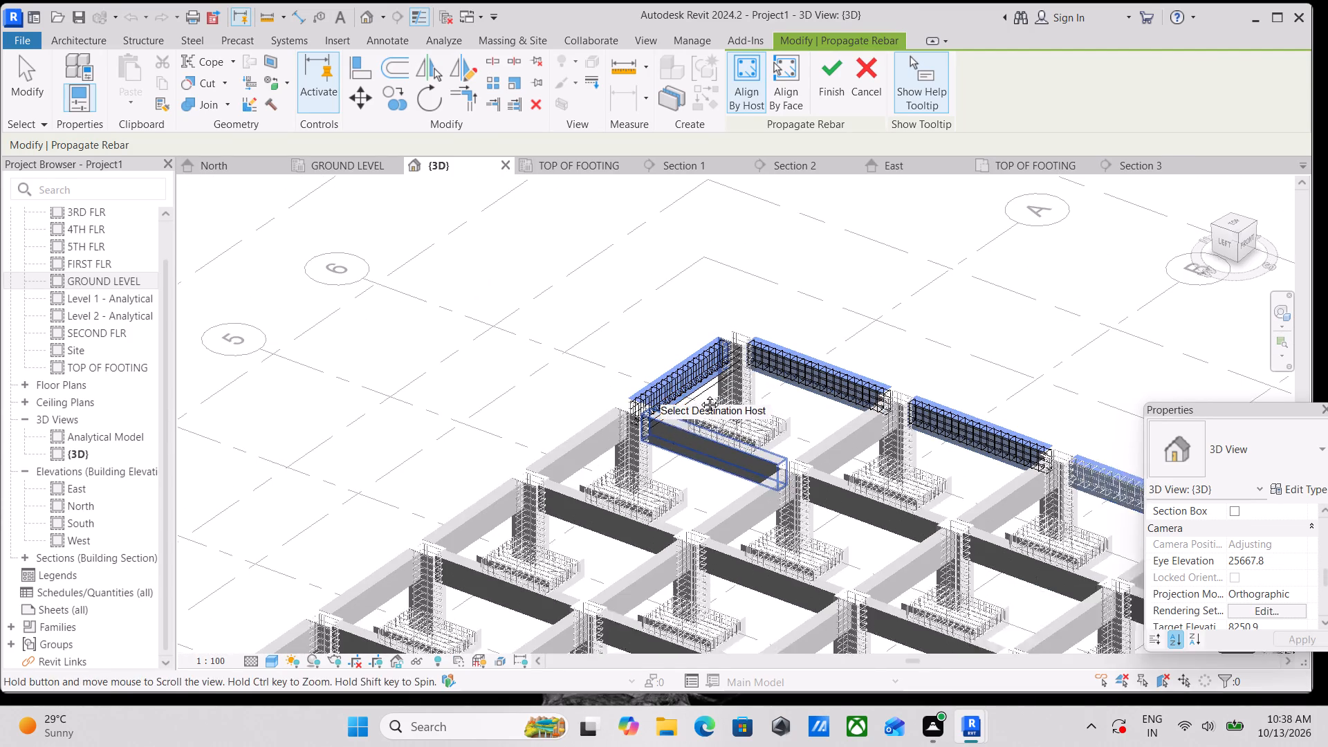
pyautogui.moveTo(699, 394); pyautogui.dragTo(701, 391, button='middle')
pyautogui.scroll(-2, 608, 420)
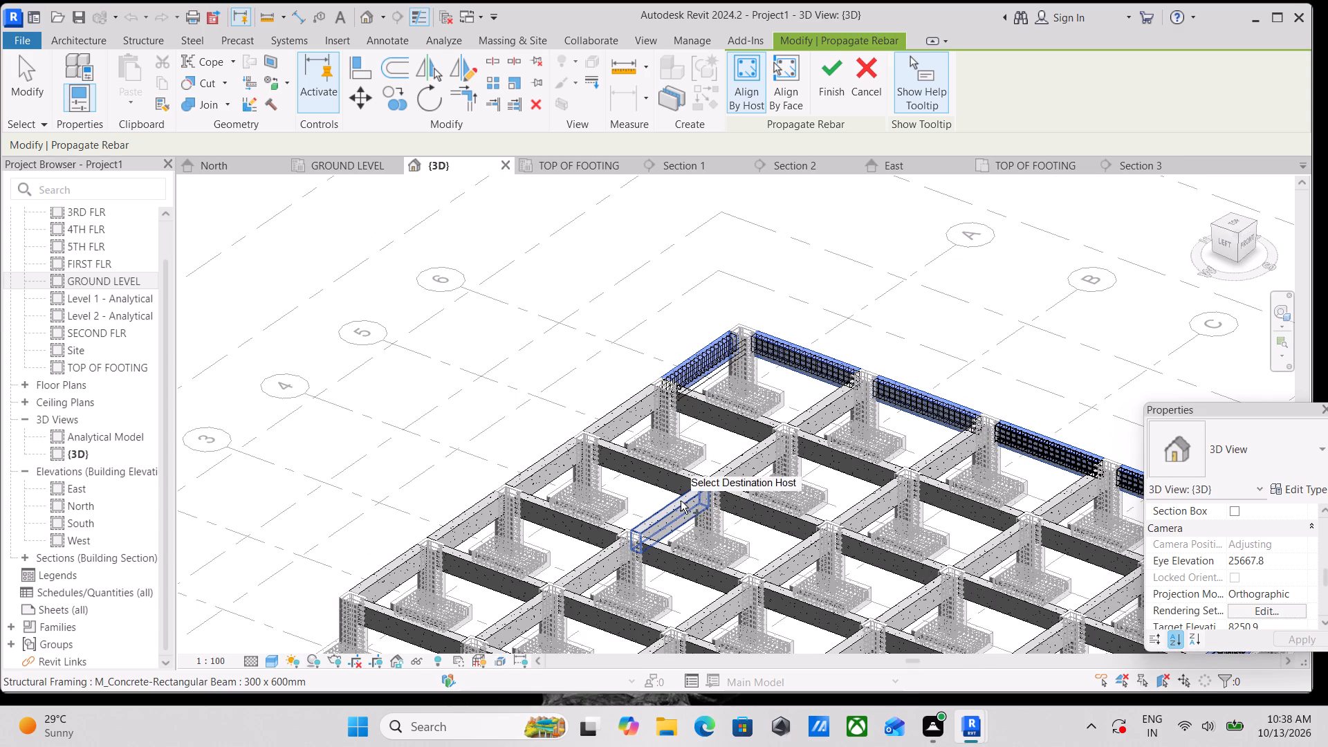
pyautogui.keyDown('shift'); pyautogui.moveTo(708, 542); pyautogui.dragTo(759, 529, button='middle'); pyautogui.keyUp('shift')
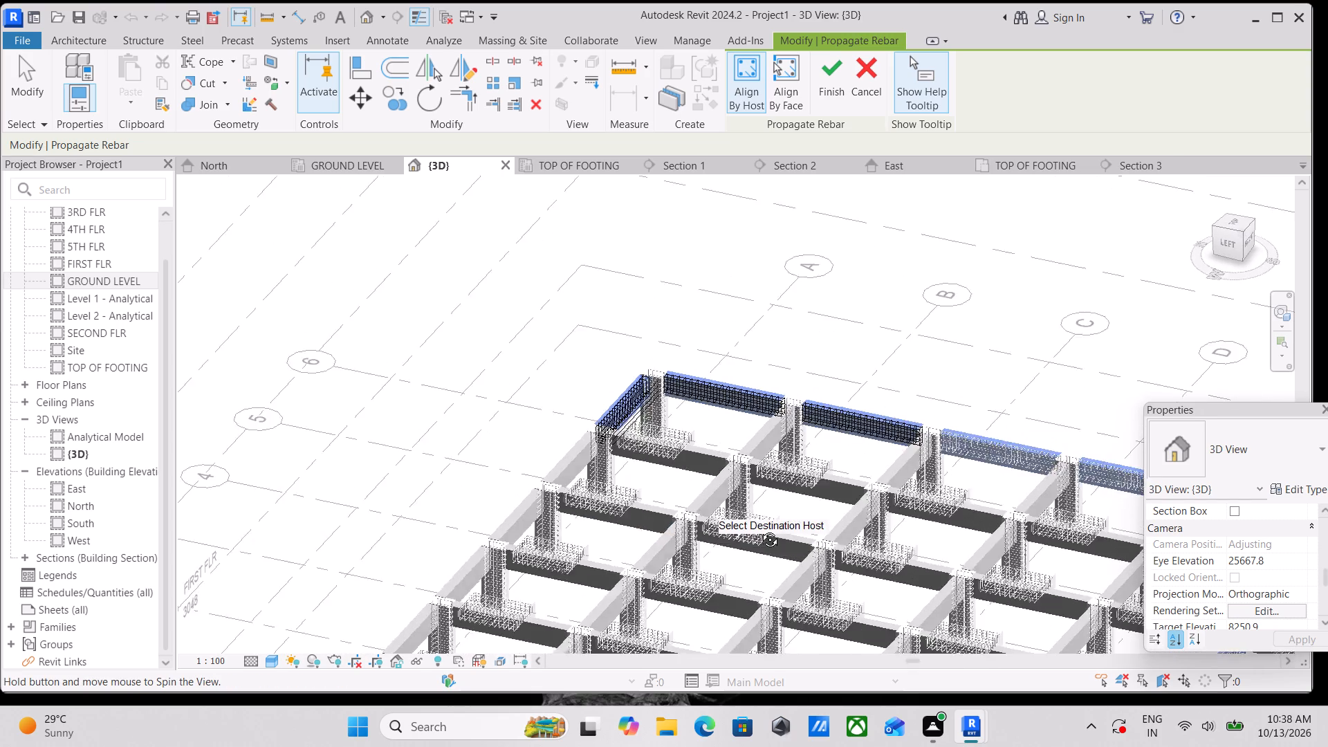
pyautogui.keyDown('shift'); pyautogui.moveTo(759, 529); pyautogui.dragTo(591, 519, button='middle'); pyautogui.keyUp('shift')
pyautogui.scroll(4, 1099, 437)
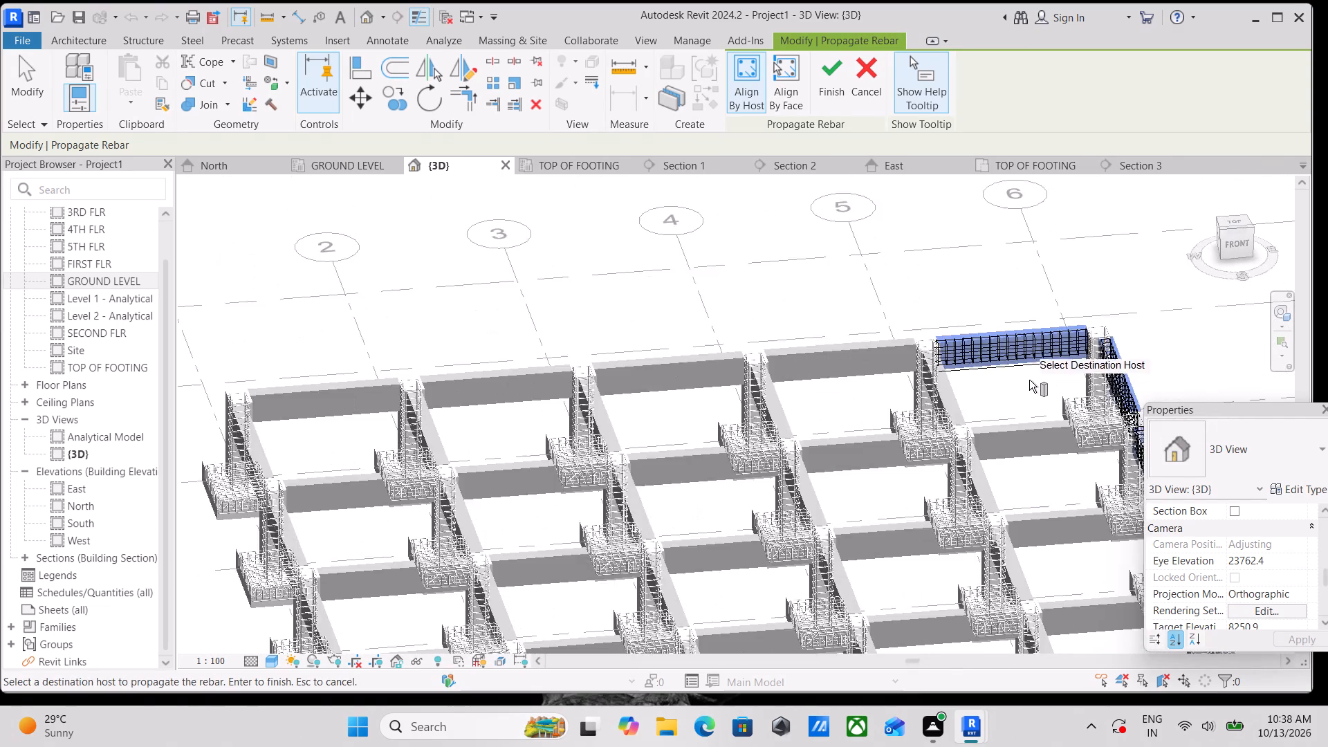
pyautogui.scroll(9, 1029, 380)
pyautogui.scroll(1, 759, 327)
pyautogui.scroll(-1, 829, 324)
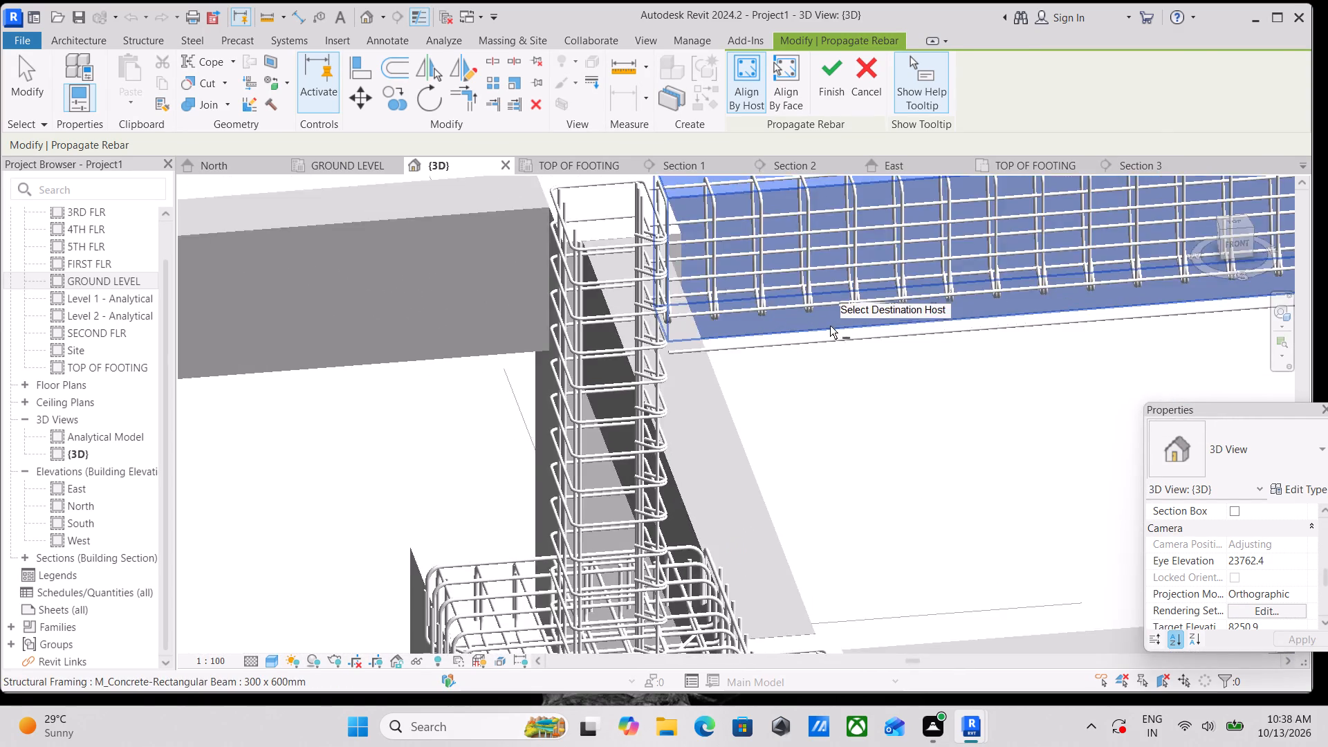
pyautogui.scroll(-1, 830, 326)
pyautogui.moveTo(831, 329); pyautogui.dragTo(907, 457, button='middle')
pyautogui.click(572, 376)
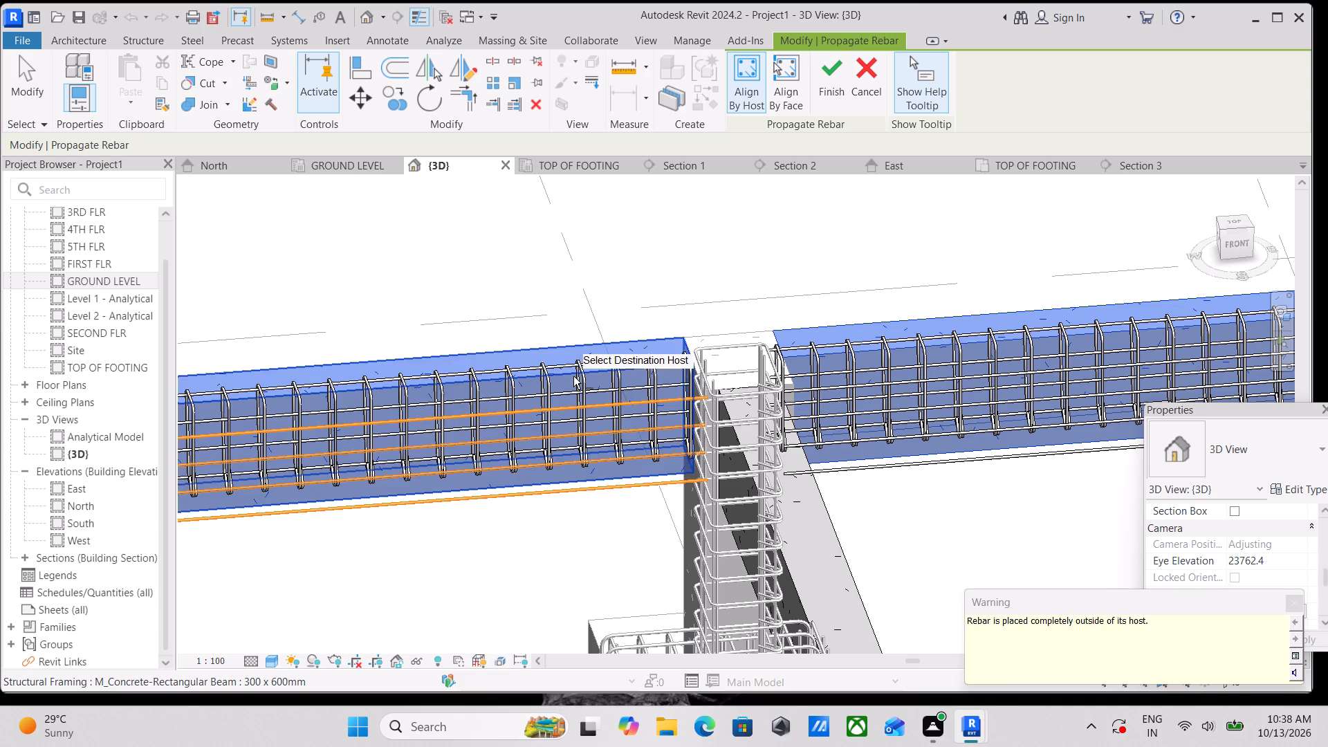
# Add the remaining grid A beams, from A3–A4 to A1–A2, as destination hosts for the propagated beam rebar.
pyautogui.scroll(-2, 575, 376)
pyautogui.moveTo(881, 454); pyautogui.dragTo(1063, 371, button='middle')
pyautogui.scroll(-1, 1013, 396)
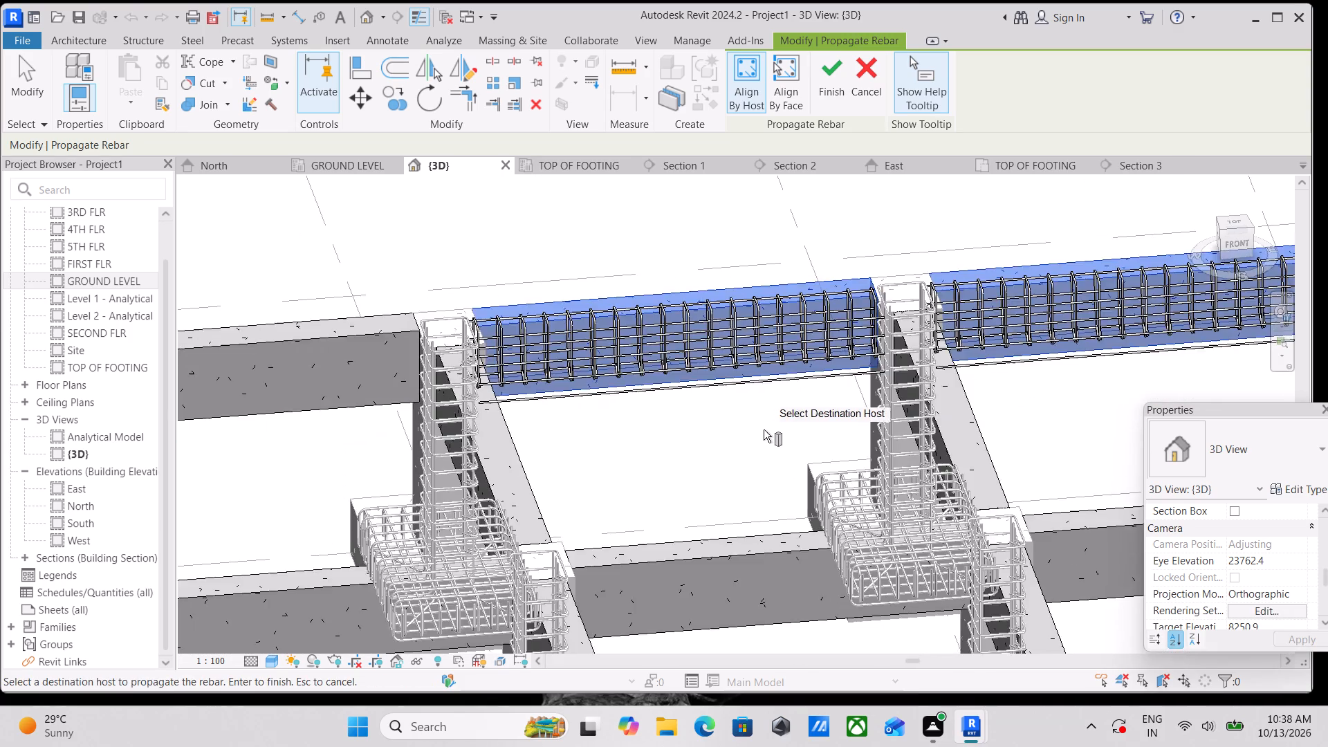
pyautogui.scroll(-1, 762, 430)
pyautogui.moveTo(761, 430); pyautogui.dragTo(931, 388, button='middle')
pyautogui.click(535, 311)
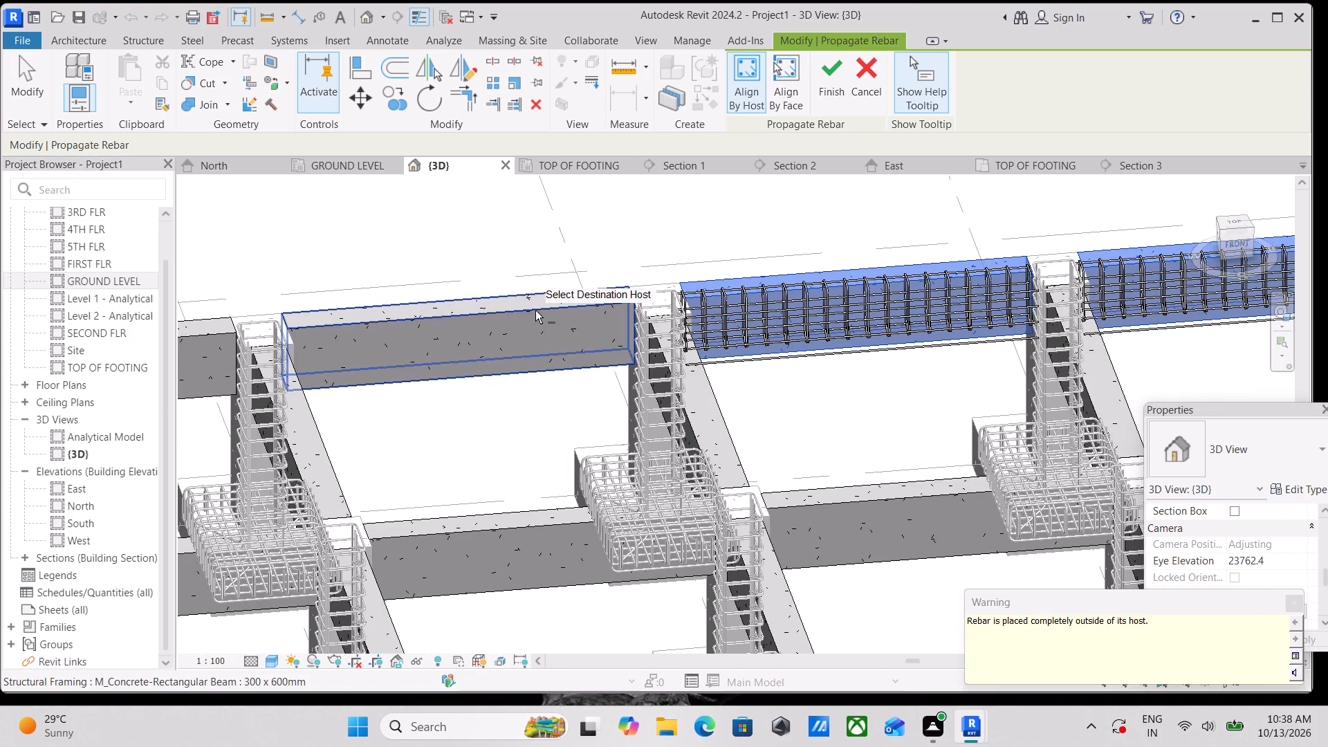
pyautogui.moveTo(516, 342); pyautogui.dragTo(829, 277, button='middle')
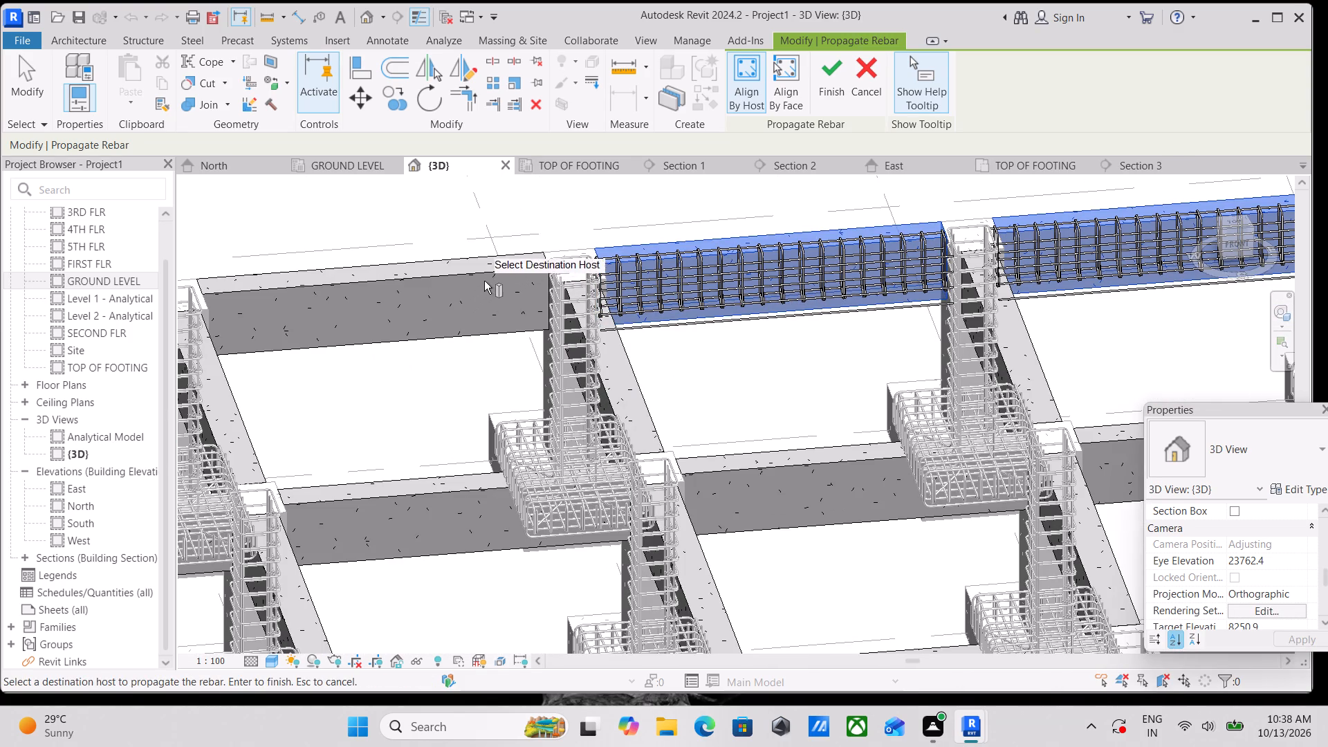
pyautogui.click(498, 273)
pyautogui.scroll(-3, 498, 275)
pyautogui.moveTo(453, 332); pyautogui.dragTo(785, 256, button='middle')
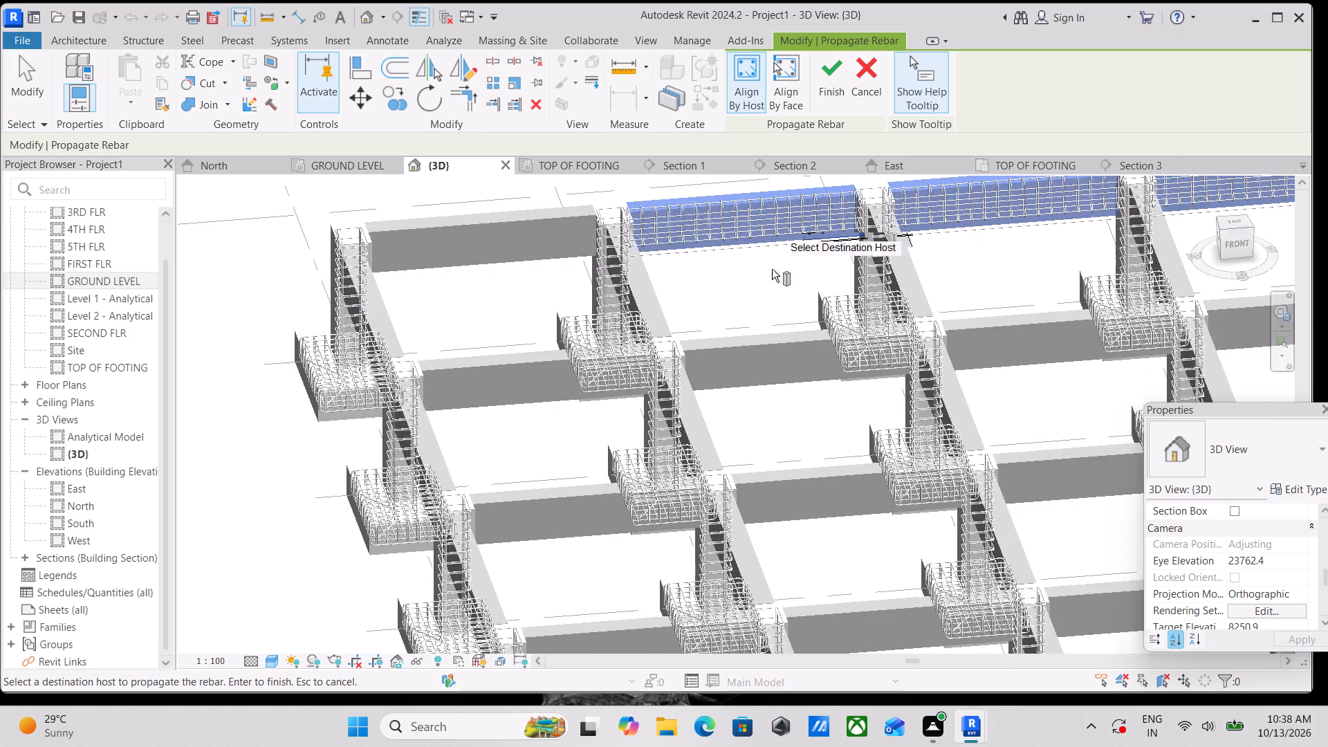
pyautogui.scroll(-2, 740, 291)
pyautogui.moveTo(739, 291); pyautogui.dragTo(830, 351, button='middle')
pyautogui.click(631, 301)
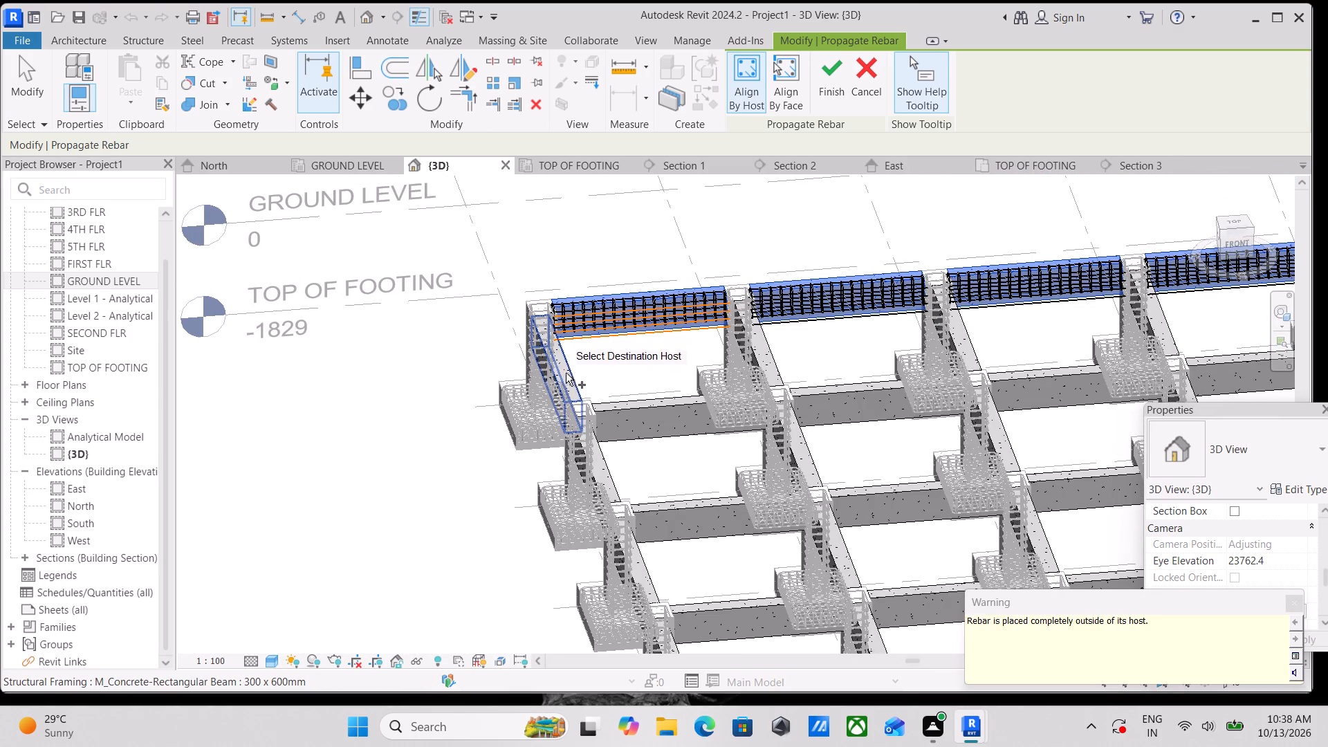
# Add the grid 1 edge beams from A1–B1 to E1–F1 as destination hosts and finish the beam rebar propagation.
pyautogui.click(567, 376)
pyautogui.scroll(-1, 611, 373)
pyautogui.moveTo(611, 373); pyautogui.dragTo(618, 290, button='middle')
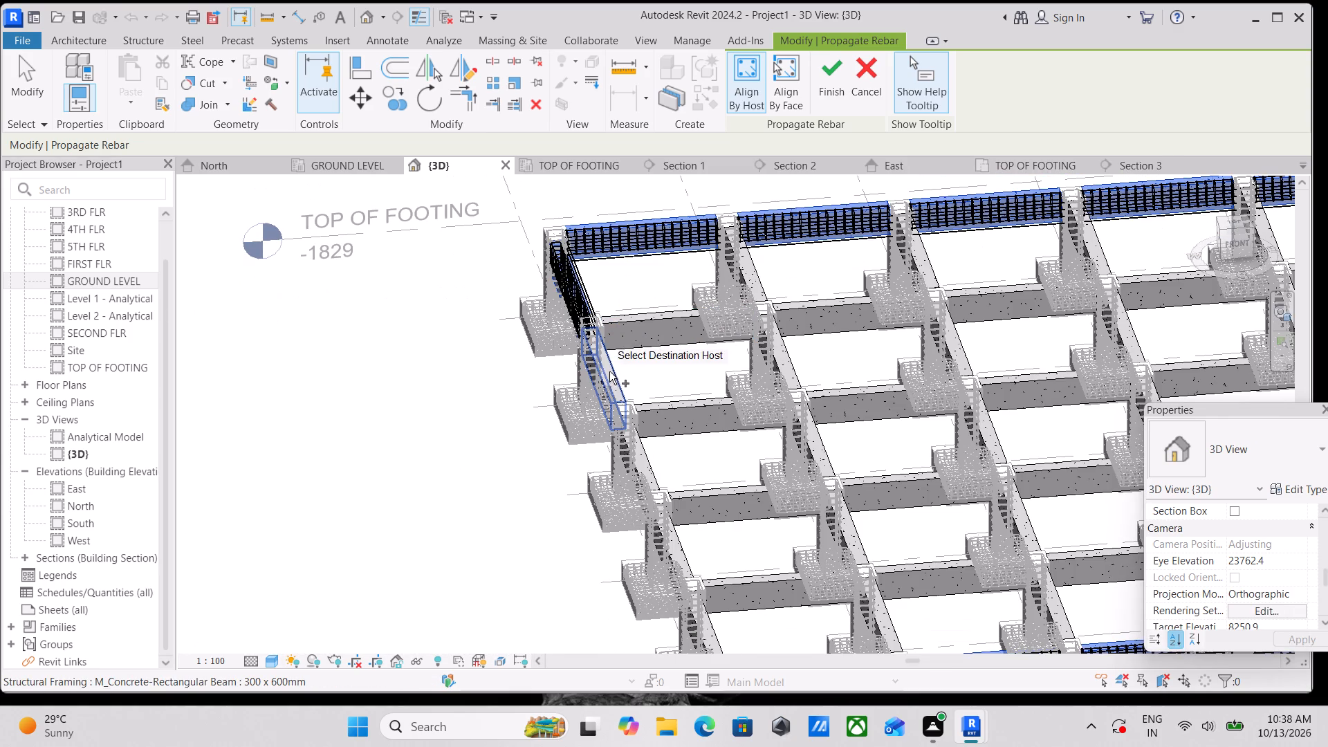
pyautogui.click(610, 371)
pyautogui.scroll(-1, 626, 362)
pyautogui.moveTo(626, 362); pyautogui.dragTo(655, 268, button='middle')
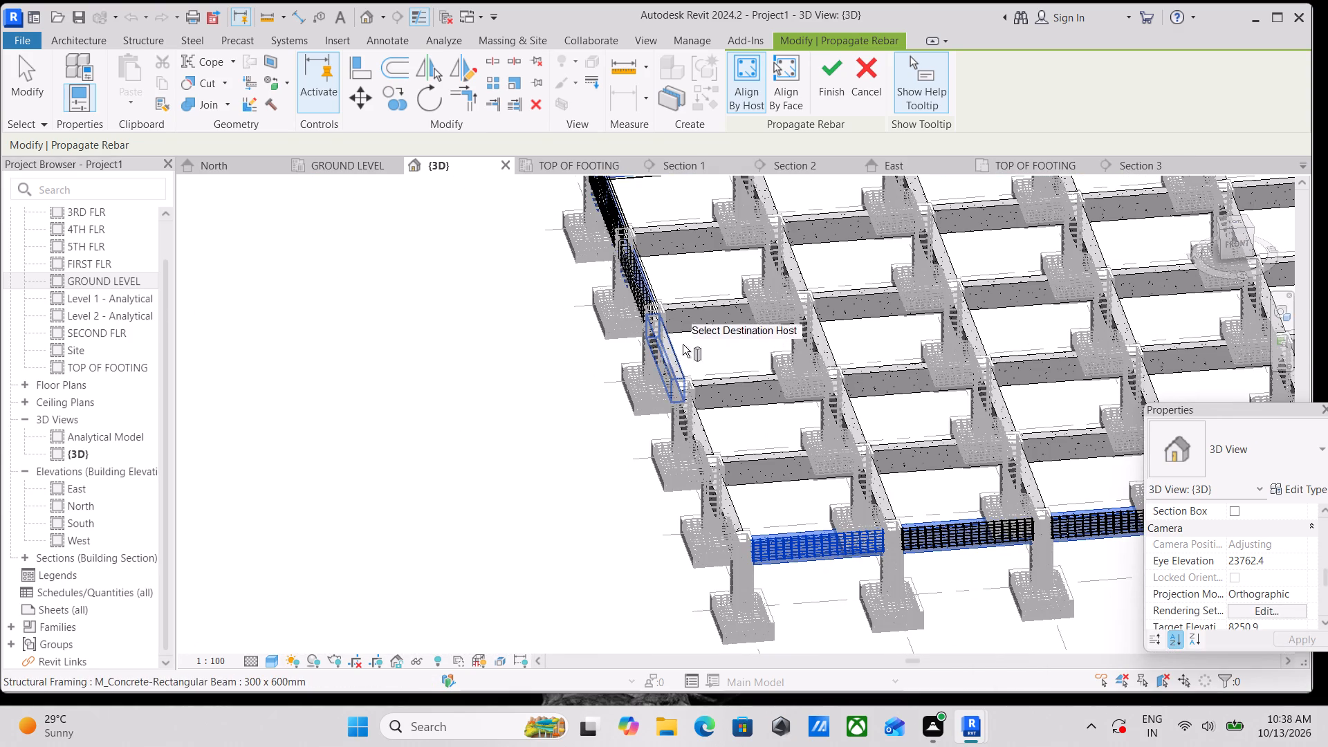
pyautogui.scroll(-1, 712, 314)
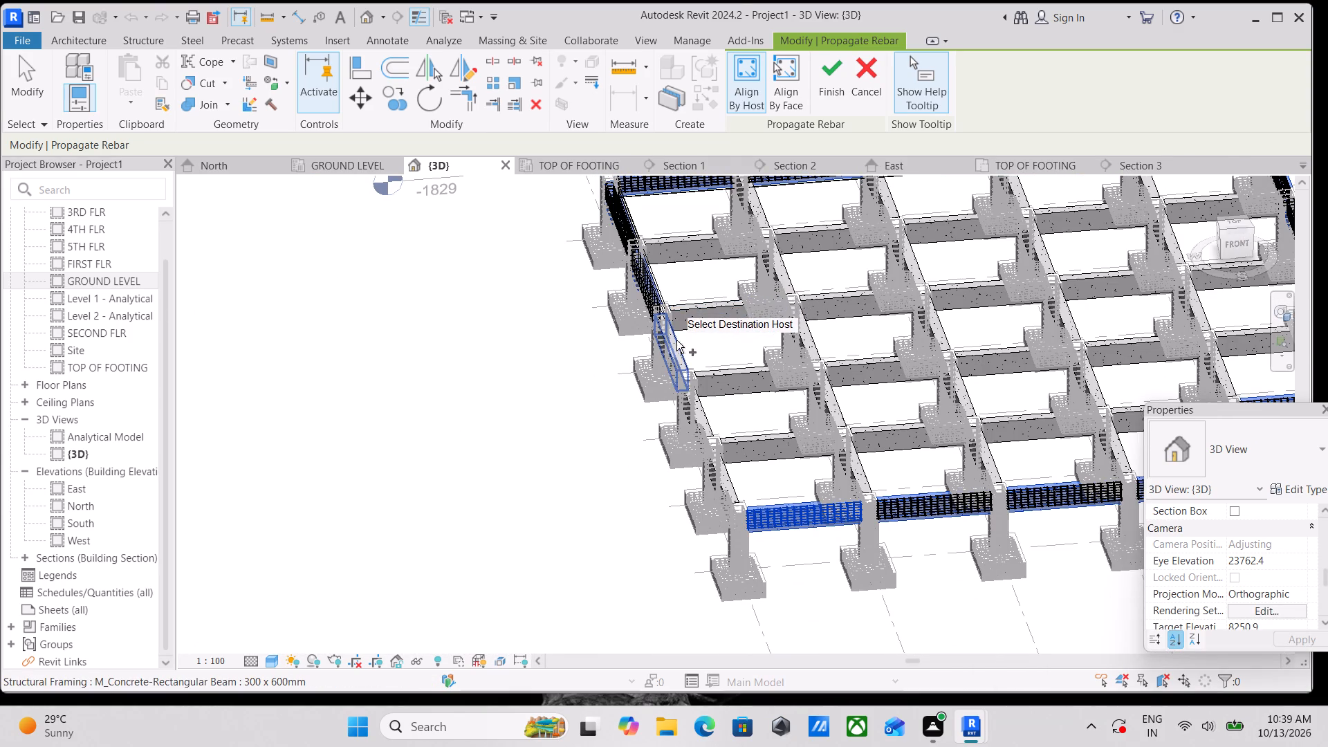
pyautogui.click(674, 342)
pyautogui.click(702, 420)
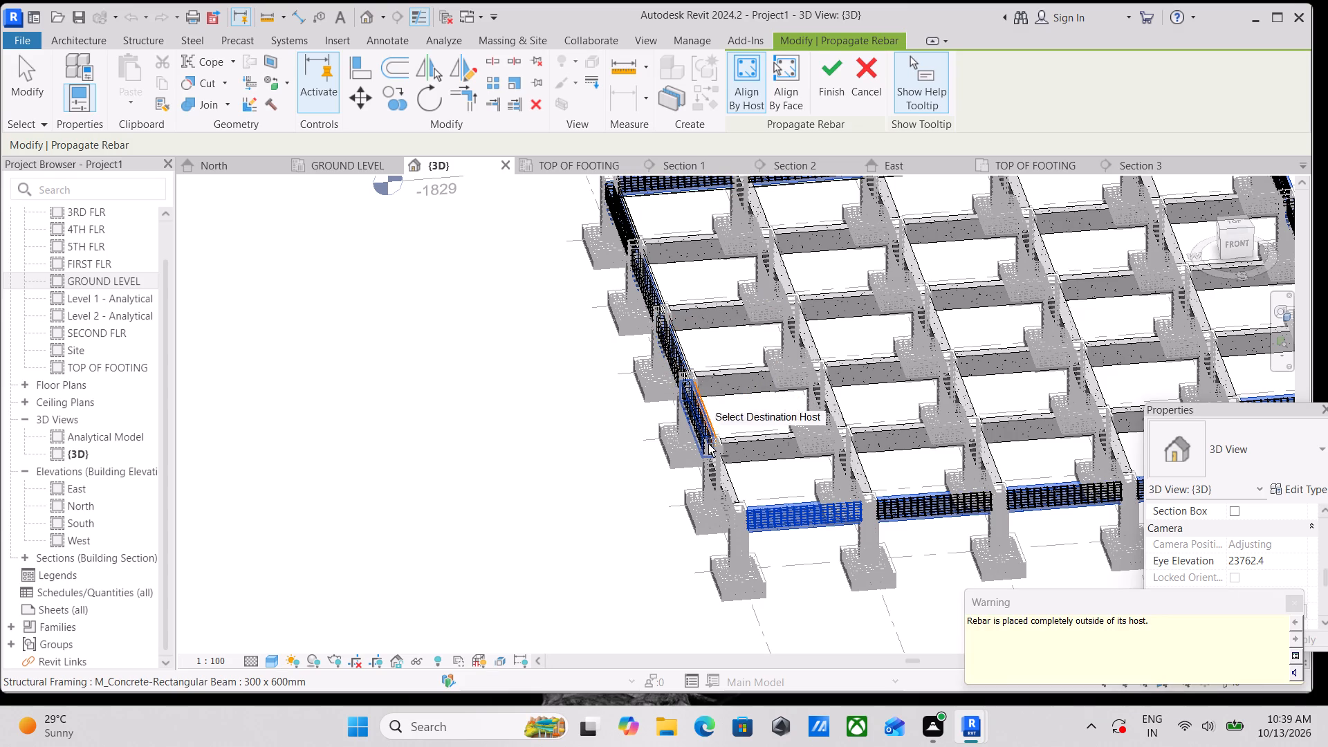
pyautogui.click(723, 486)
pyautogui.scroll(3, 770, 447)
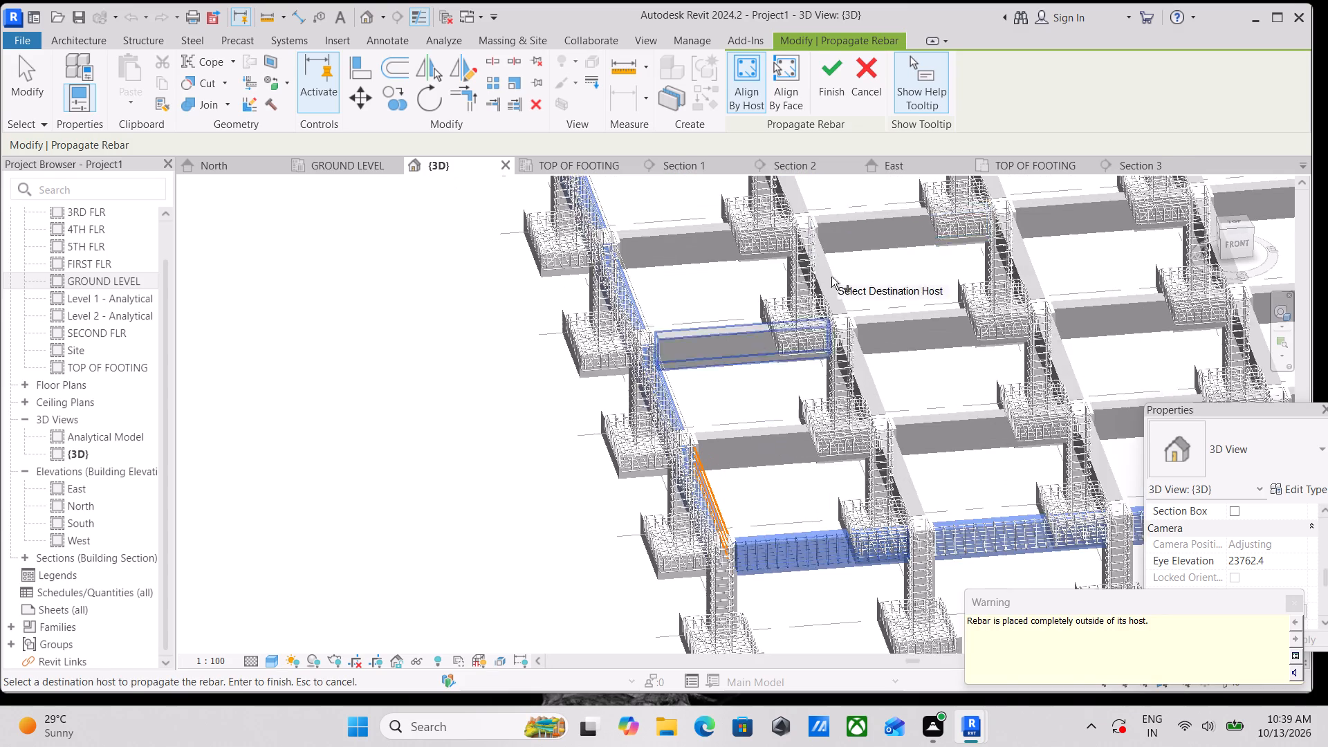
pyautogui.click(835, 68)
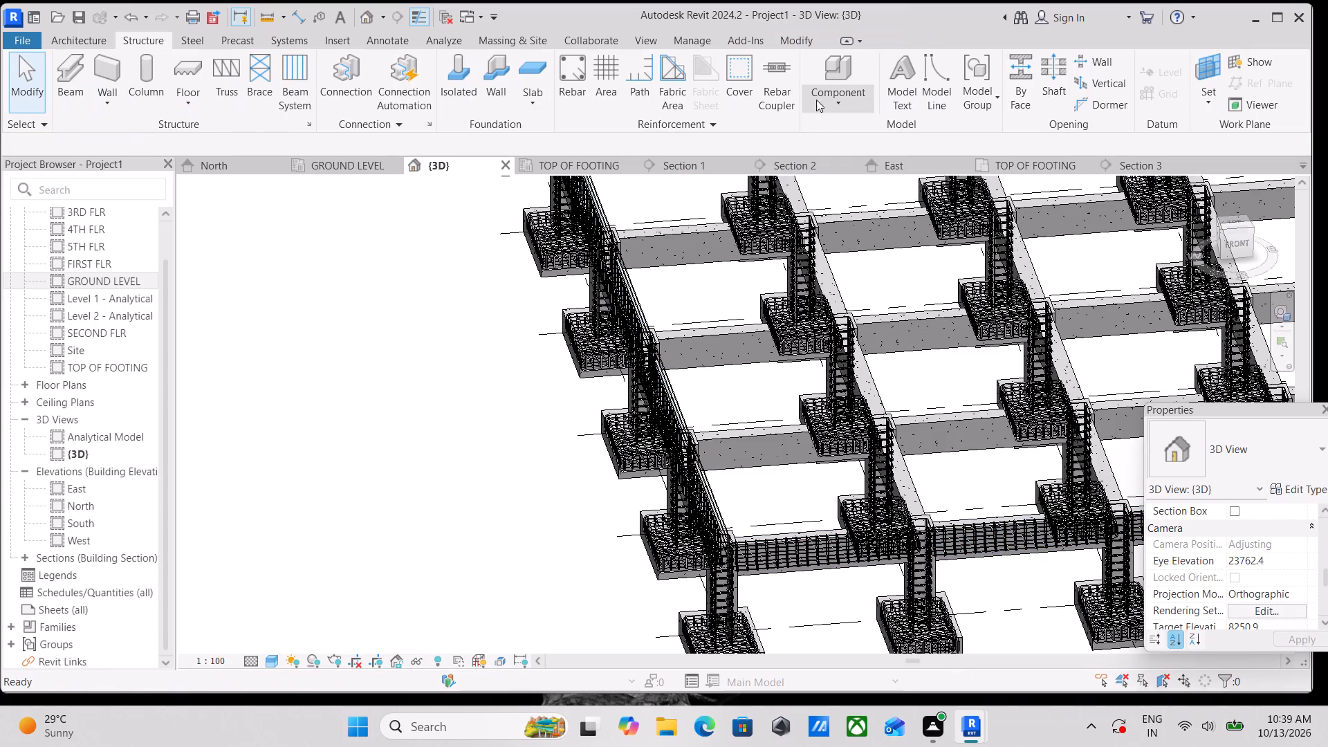
# Examine the propagated longitudinal bars of the grid 1 corner beam against its stirrups and column cage from several angles.
pyautogui.click(1237, 236)
pyautogui.scroll(1, 713, 517)
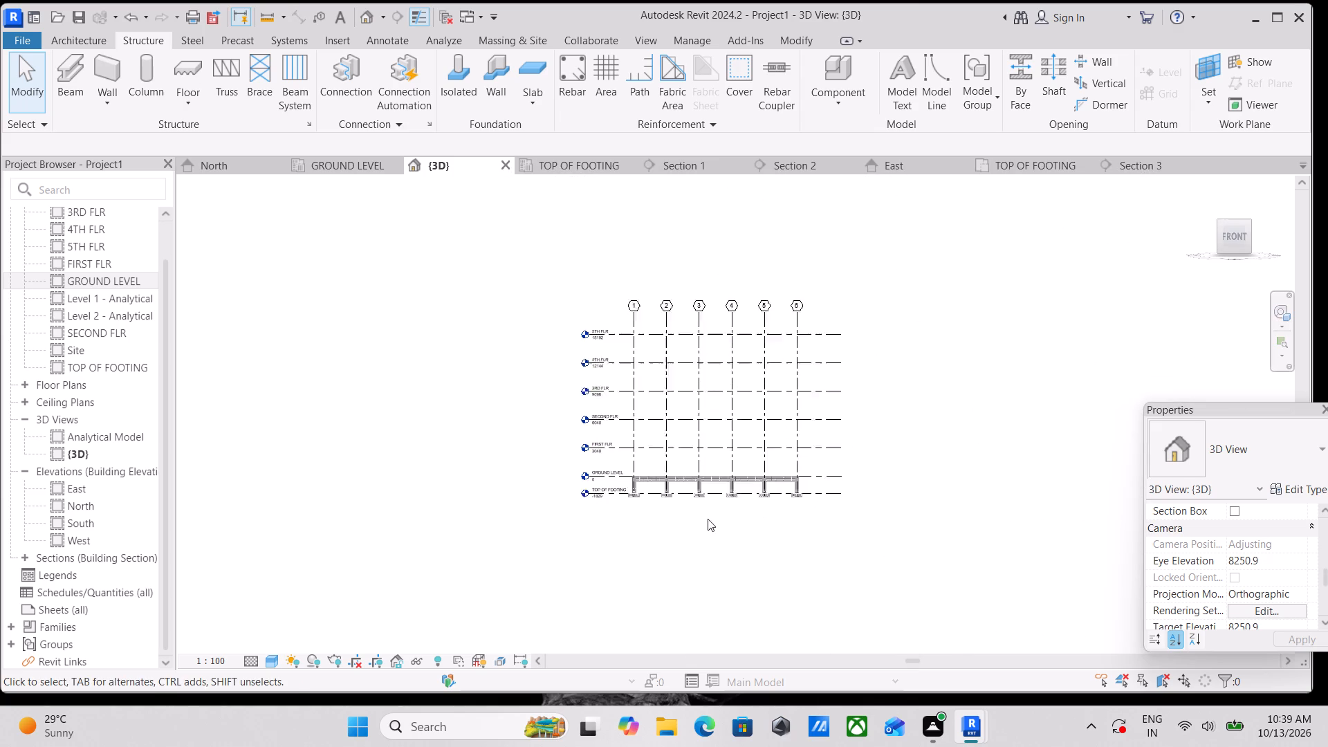
pyautogui.scroll(1, 708, 519)
pyautogui.keyDown('shift'); pyautogui.moveTo(679, 479); pyautogui.dragTo(616, 623, button='middle'); pyautogui.keyUp('shift')
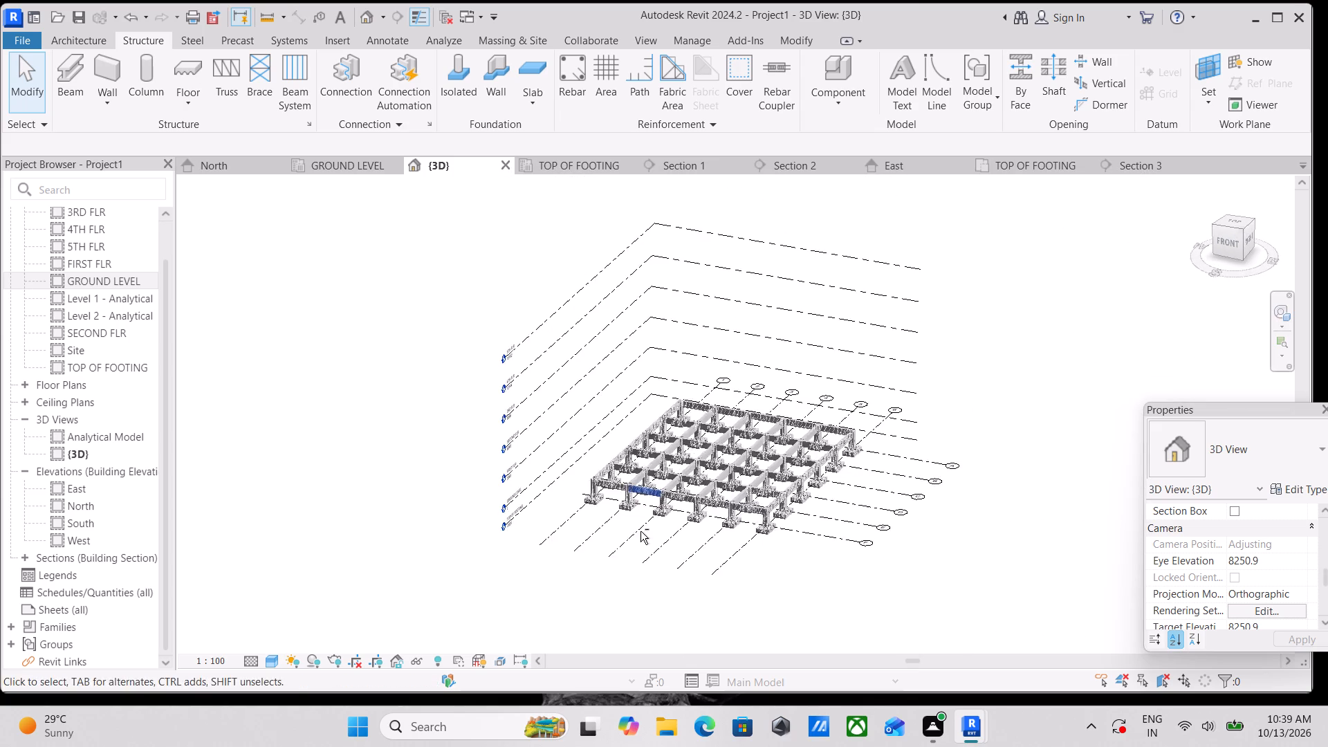
pyautogui.scroll(20, 634, 425)
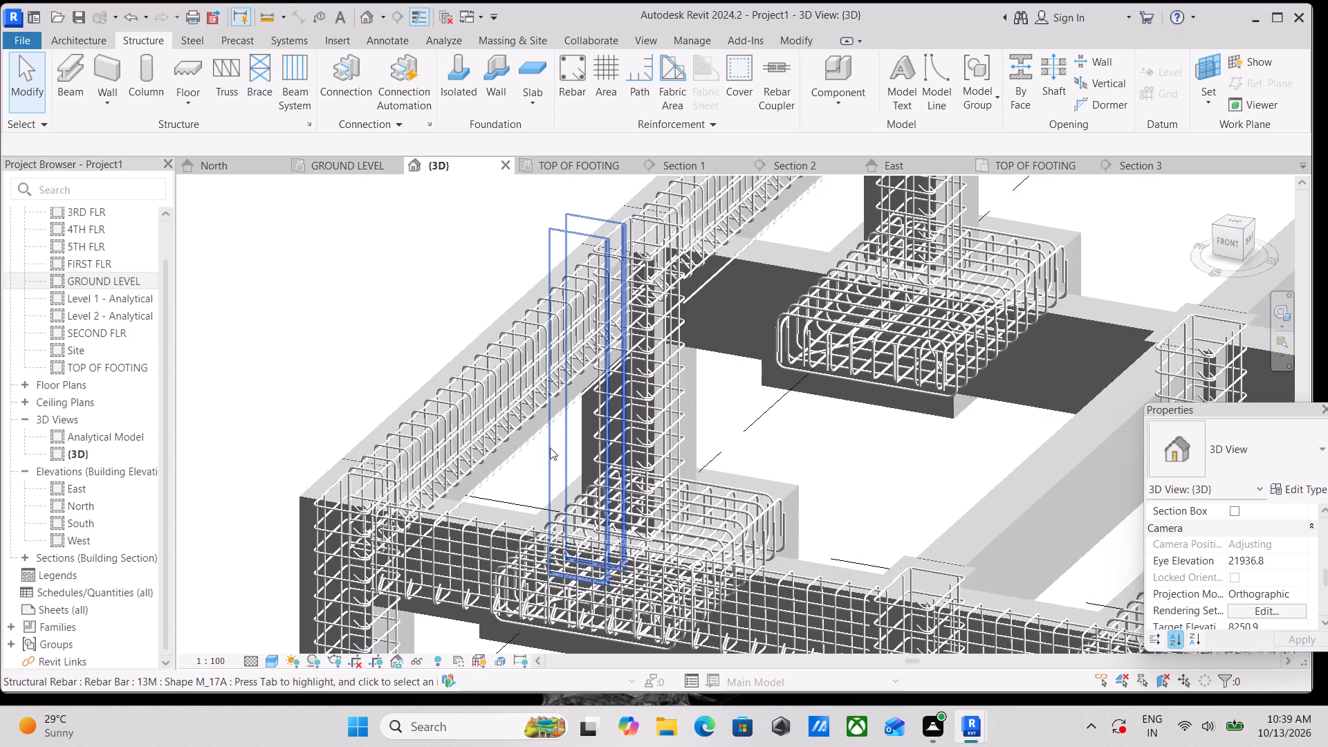
pyautogui.scroll(3, 550, 409)
pyautogui.click(543, 437)
pyautogui.moveTo(575, 425); pyautogui.dragTo(620, 410, button='middle')
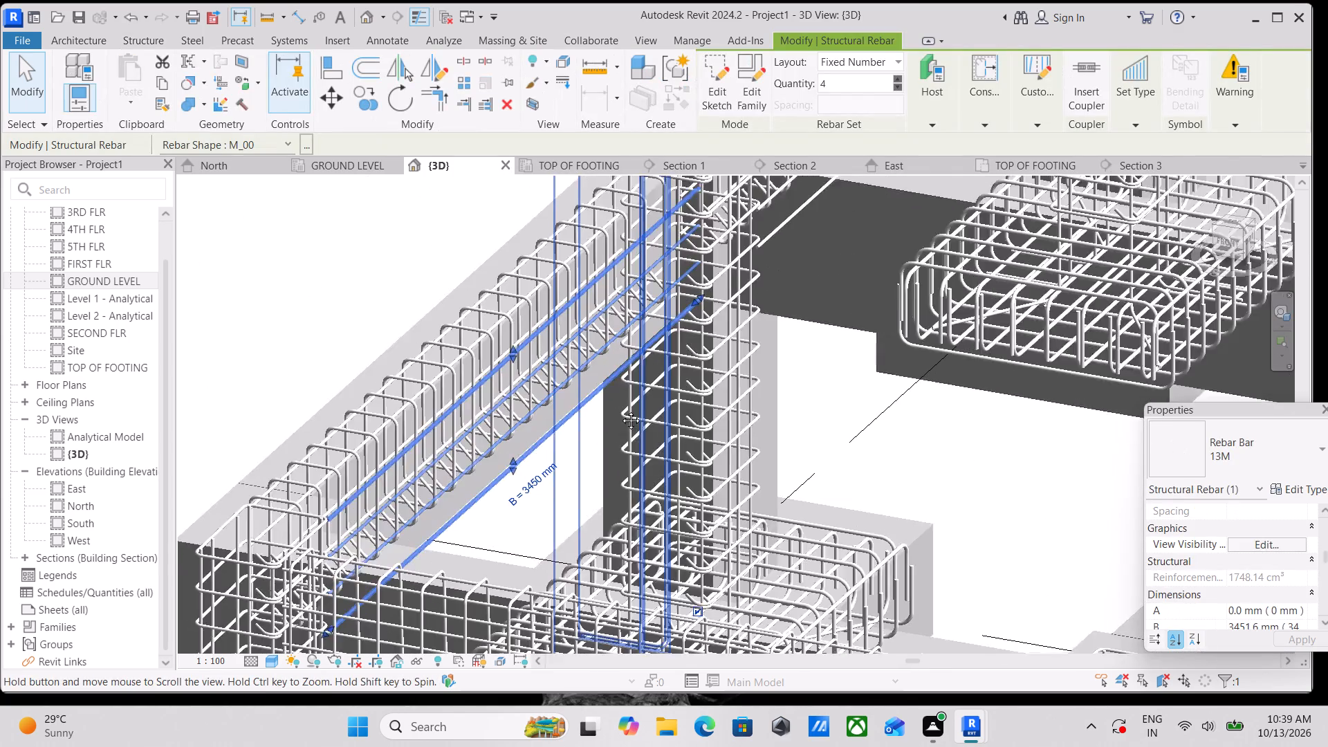
pyautogui.moveTo(620, 410); pyautogui.dragTo(746, 337, button='middle')
pyautogui.keyDown('shift'); pyautogui.moveTo(748, 463); pyautogui.dragTo(771, 427, button='middle'); pyautogui.keyUp('shift')
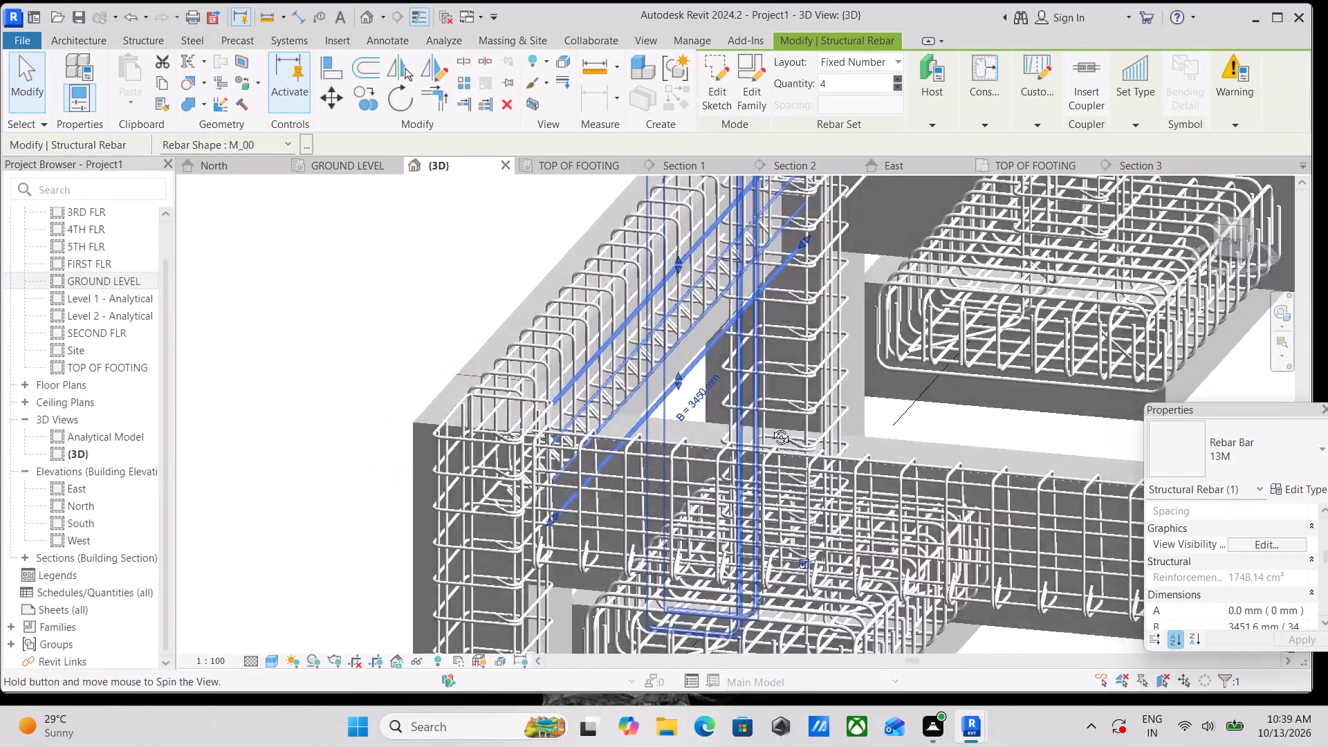
pyautogui.keyDown('shift'); pyautogui.moveTo(771, 427); pyautogui.dragTo(811, 315, button='middle'); pyautogui.keyUp('shift')
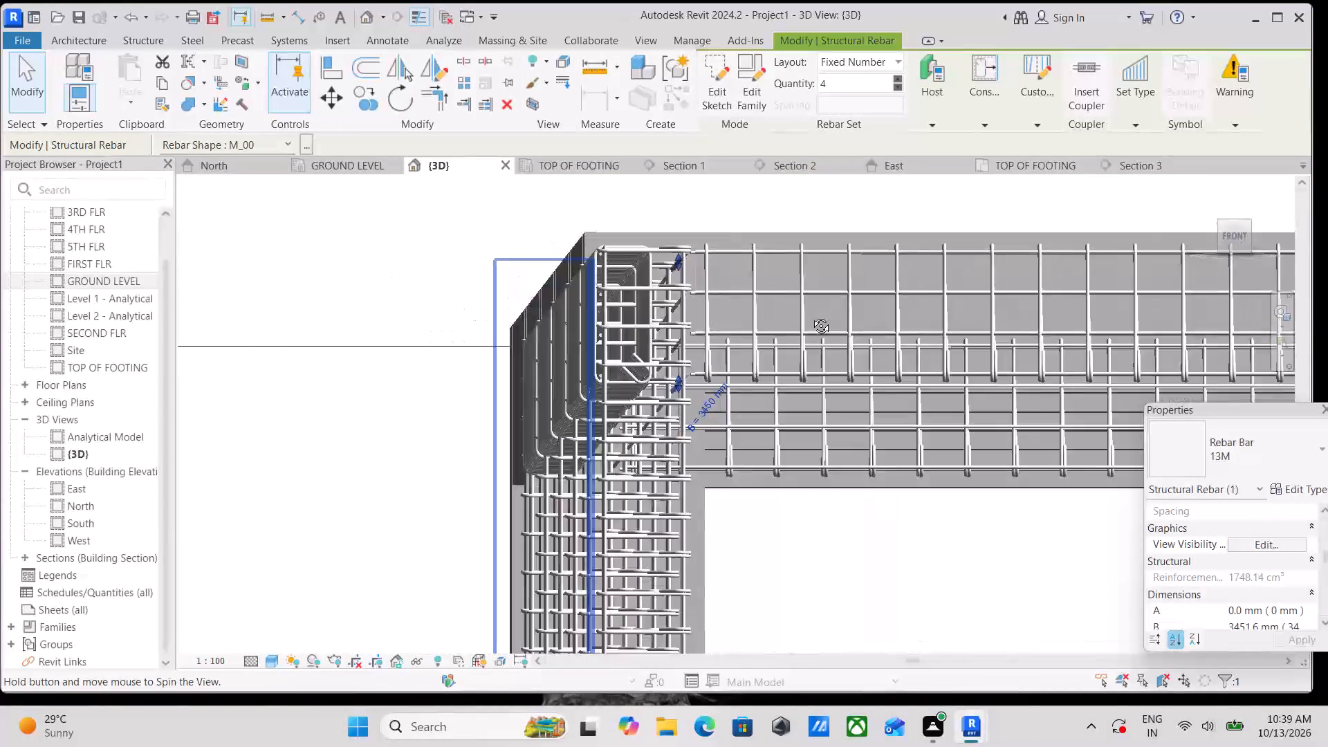
pyautogui.keyDown('shift'); pyautogui.moveTo(811, 315); pyautogui.dragTo(815, 324, button='middle'); pyautogui.keyUp('shift')
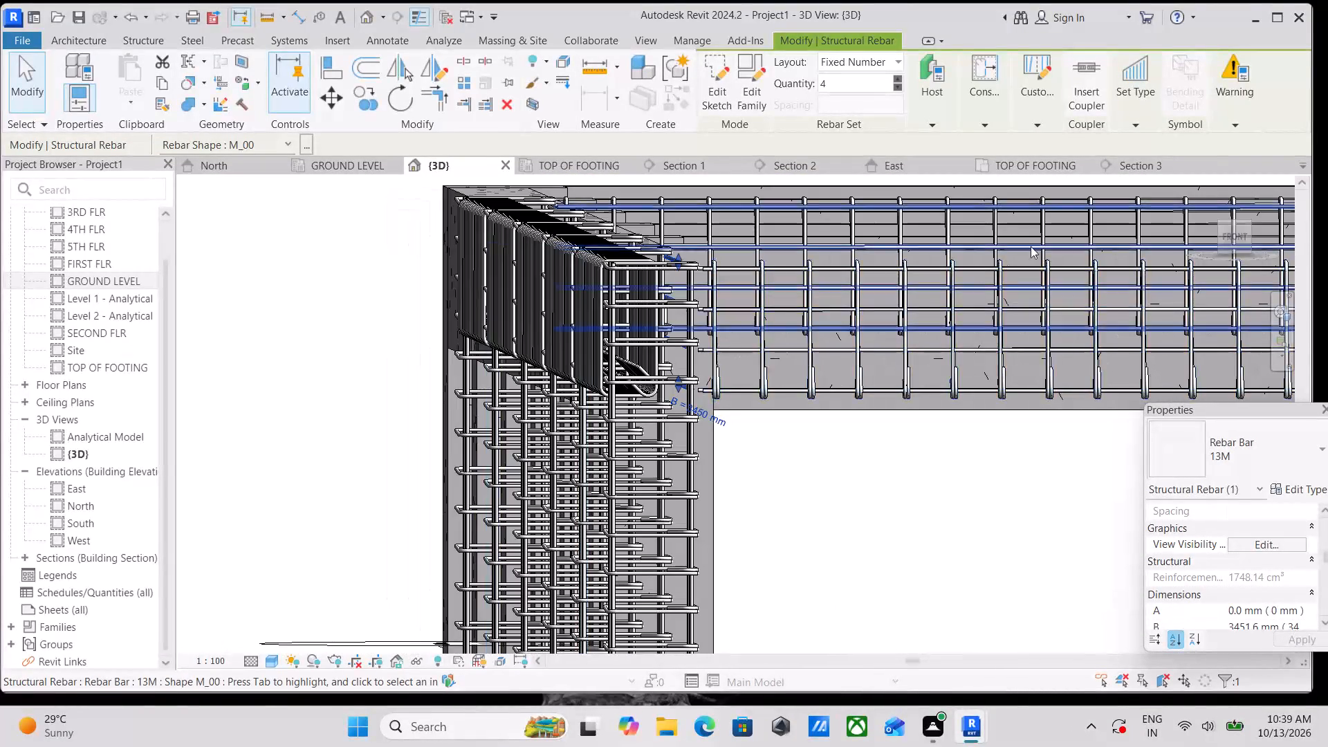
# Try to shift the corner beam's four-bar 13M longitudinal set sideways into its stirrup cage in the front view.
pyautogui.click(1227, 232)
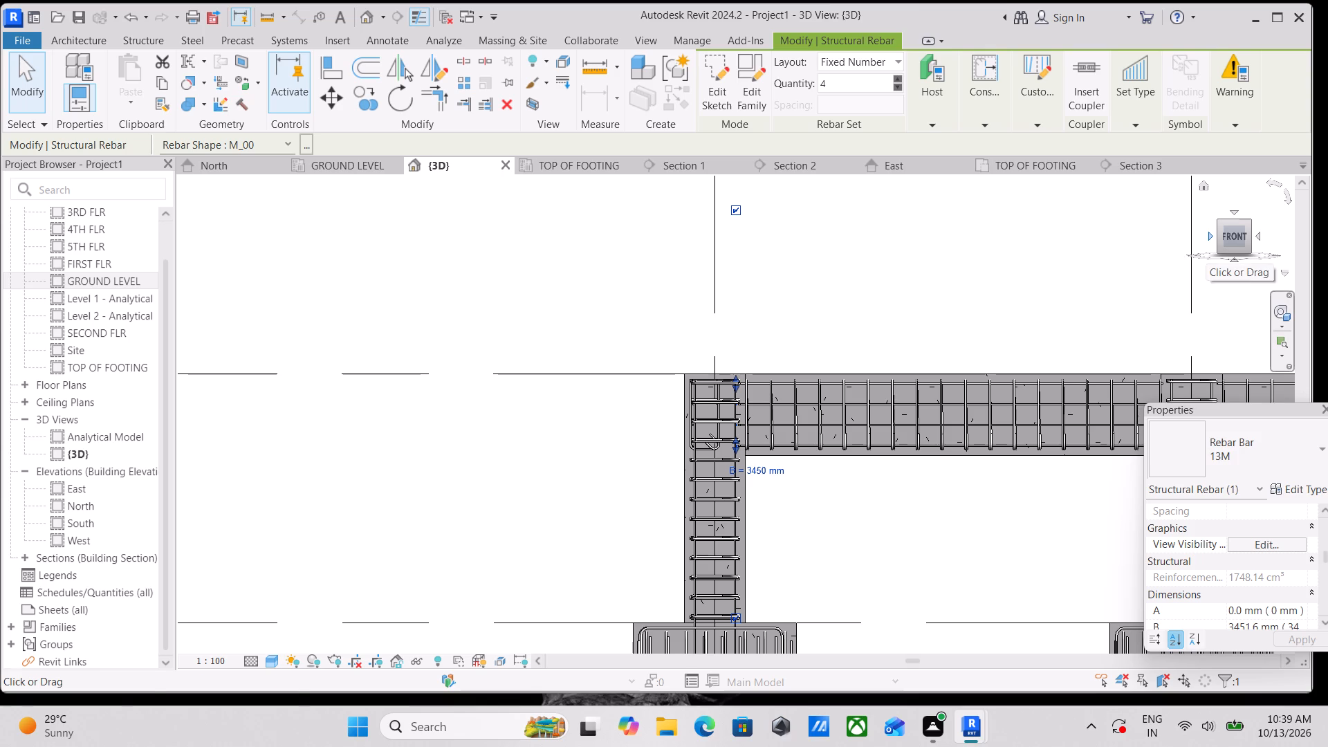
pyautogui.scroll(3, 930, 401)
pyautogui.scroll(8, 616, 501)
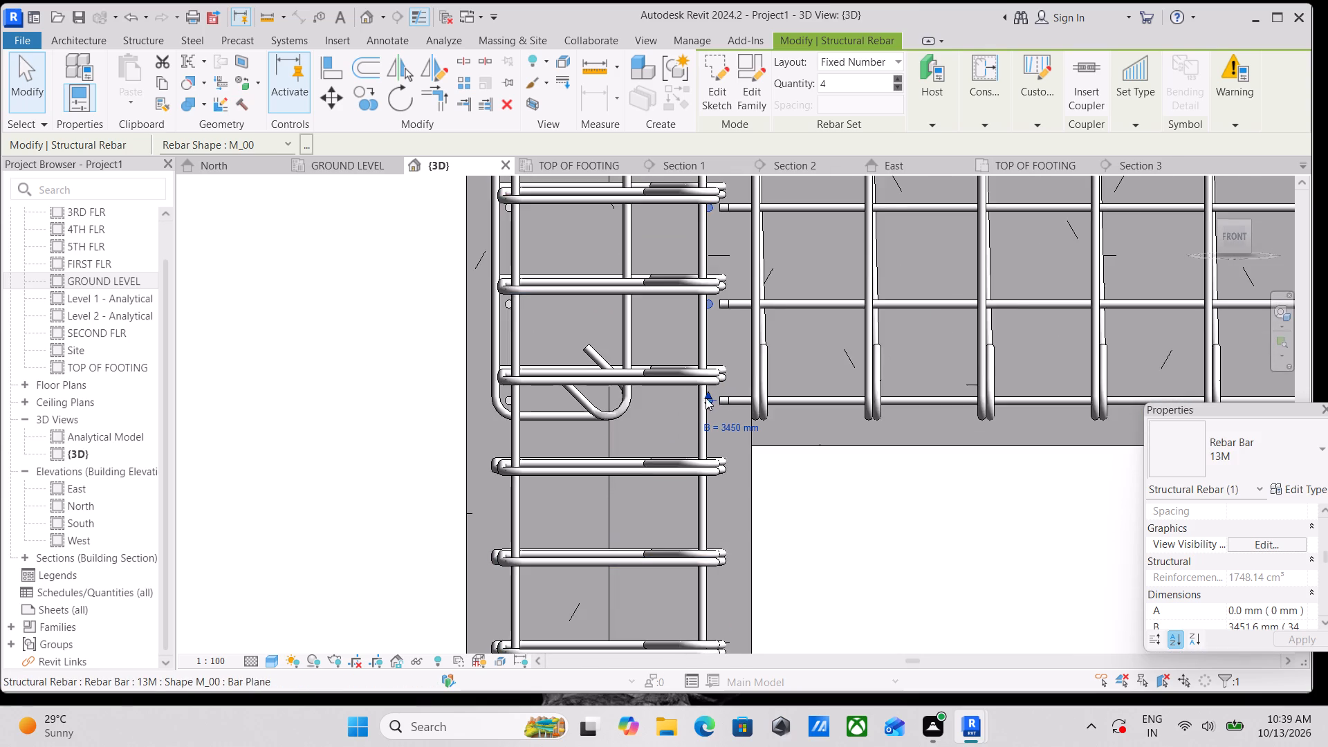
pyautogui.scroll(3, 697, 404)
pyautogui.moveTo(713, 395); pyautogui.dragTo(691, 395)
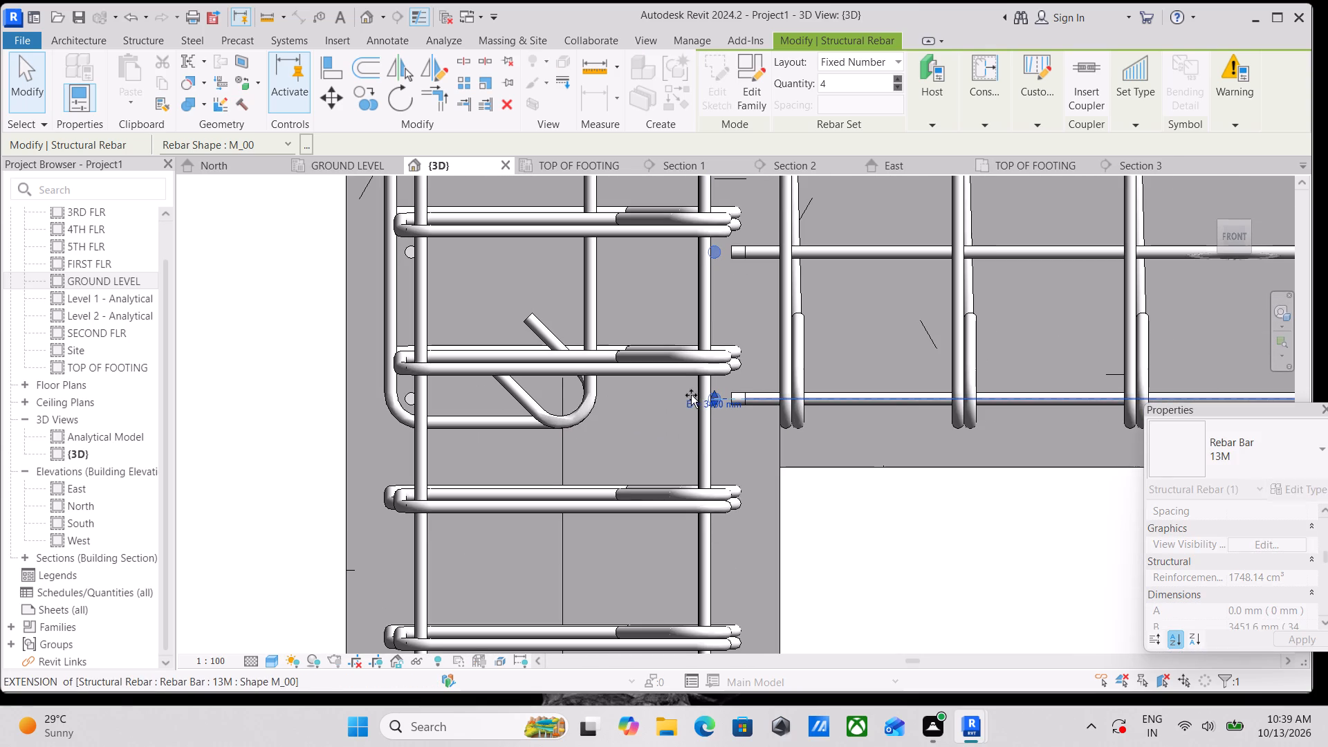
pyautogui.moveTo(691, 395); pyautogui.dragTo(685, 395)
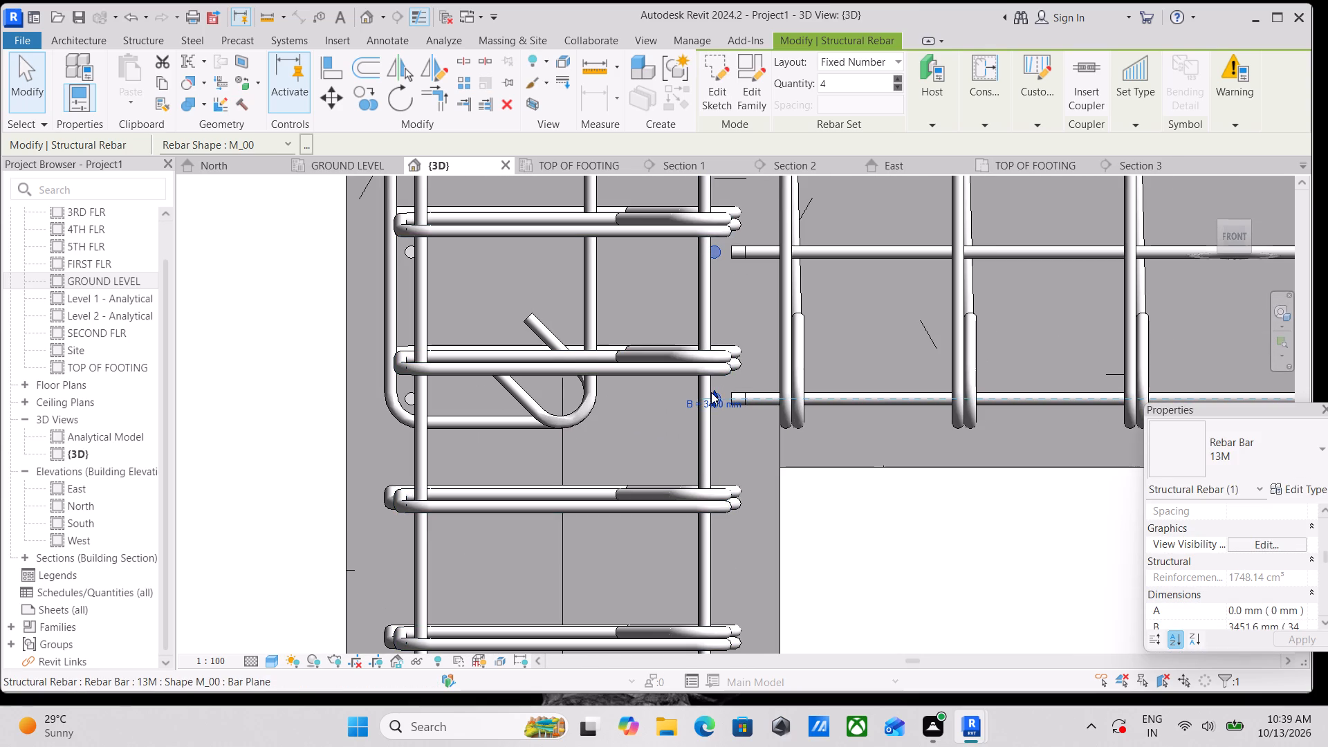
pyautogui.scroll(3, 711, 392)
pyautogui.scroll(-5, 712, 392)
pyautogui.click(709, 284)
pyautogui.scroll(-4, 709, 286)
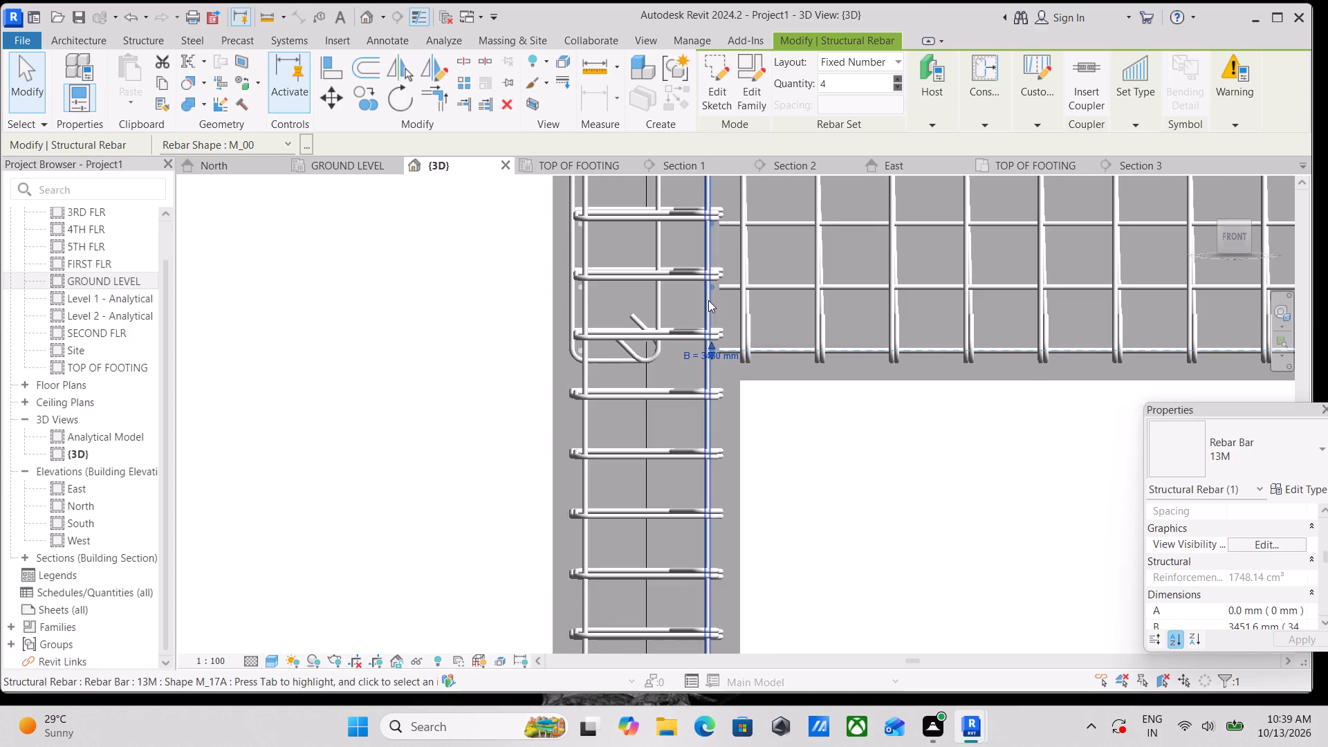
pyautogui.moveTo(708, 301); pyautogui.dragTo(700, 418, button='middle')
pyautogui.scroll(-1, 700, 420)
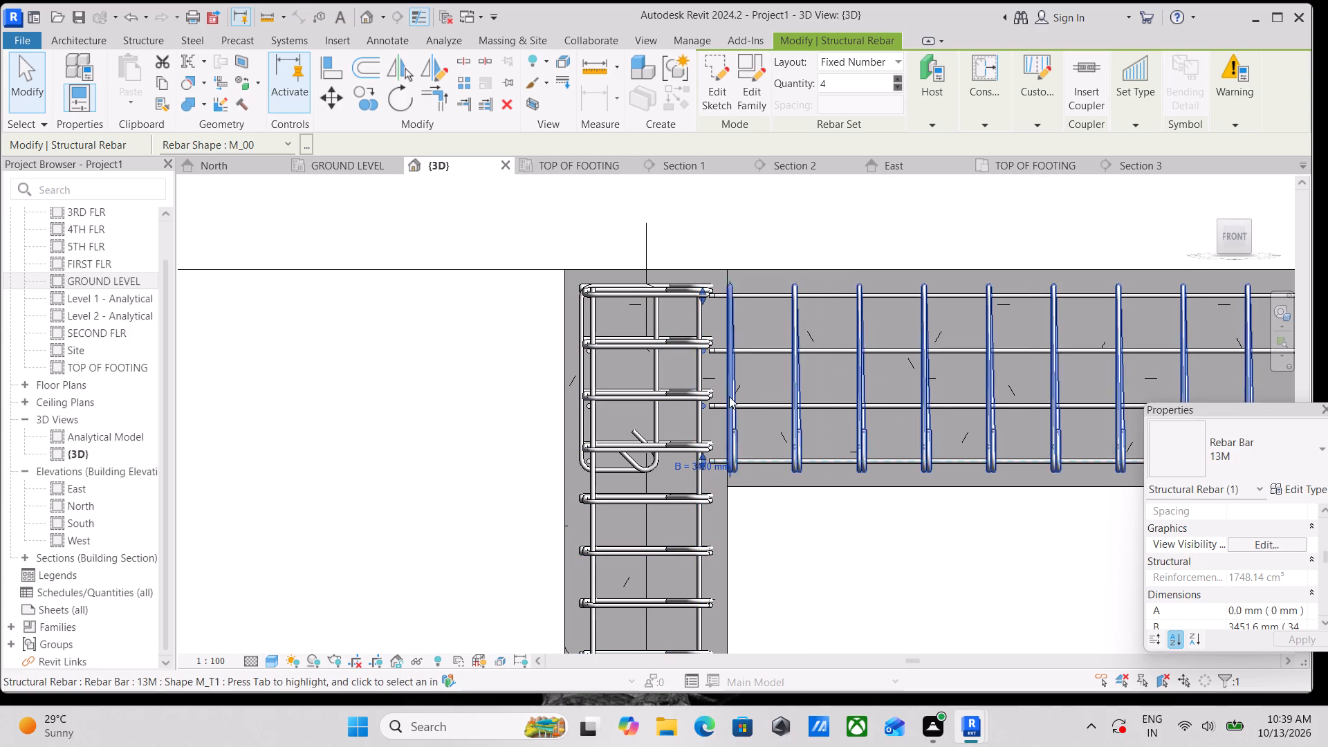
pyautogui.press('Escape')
# Examine how the longitudinal bar sets sit relative to the stirrups in consecutive edge beams along grid 1.
pyautogui.keyDown('shift'); pyautogui.moveTo(761, 381); pyautogui.dragTo(670, 530, button='middle'); pyautogui.keyUp('shift')
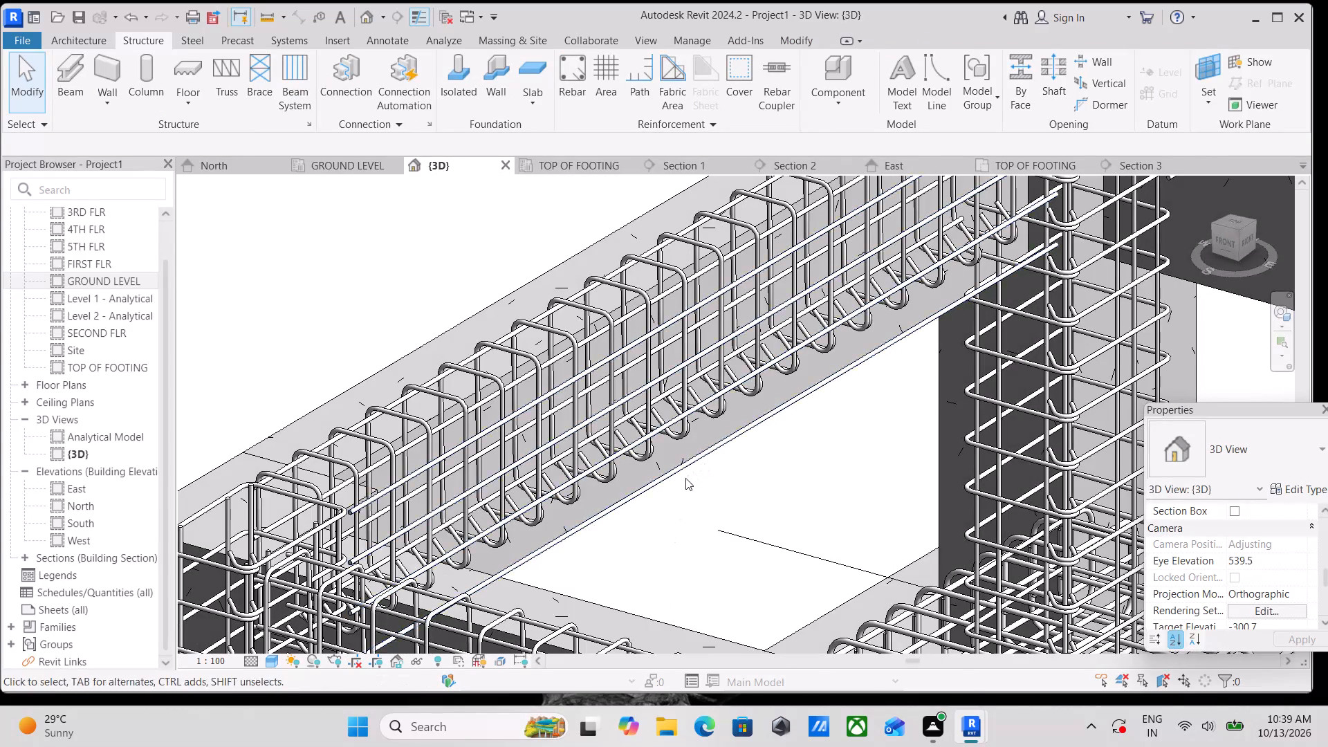
pyautogui.click(685, 469)
pyautogui.scroll(-4, 739, 428)
pyautogui.moveTo(801, 423); pyautogui.dragTo(627, 560, button='middle')
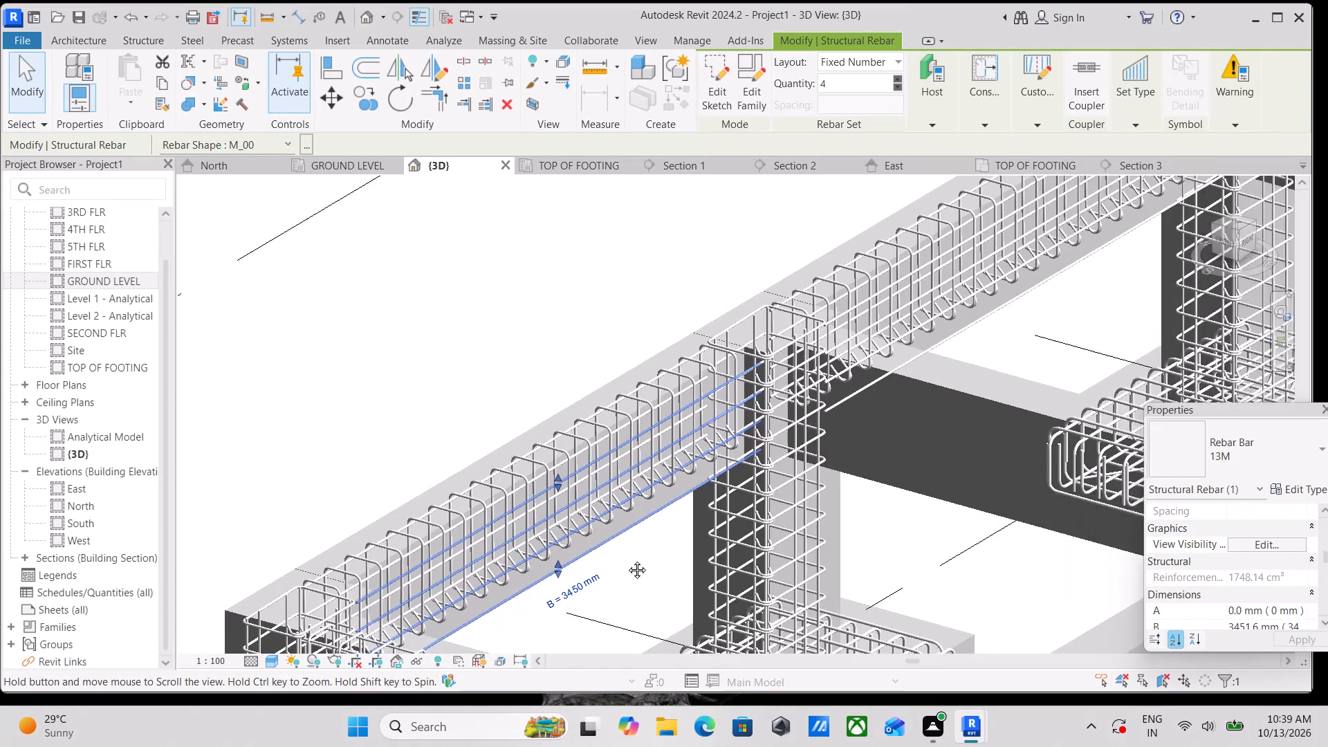
pyautogui.moveTo(627, 560); pyautogui.dragTo(625, 562, button='middle')
pyautogui.scroll(2, 747, 449)
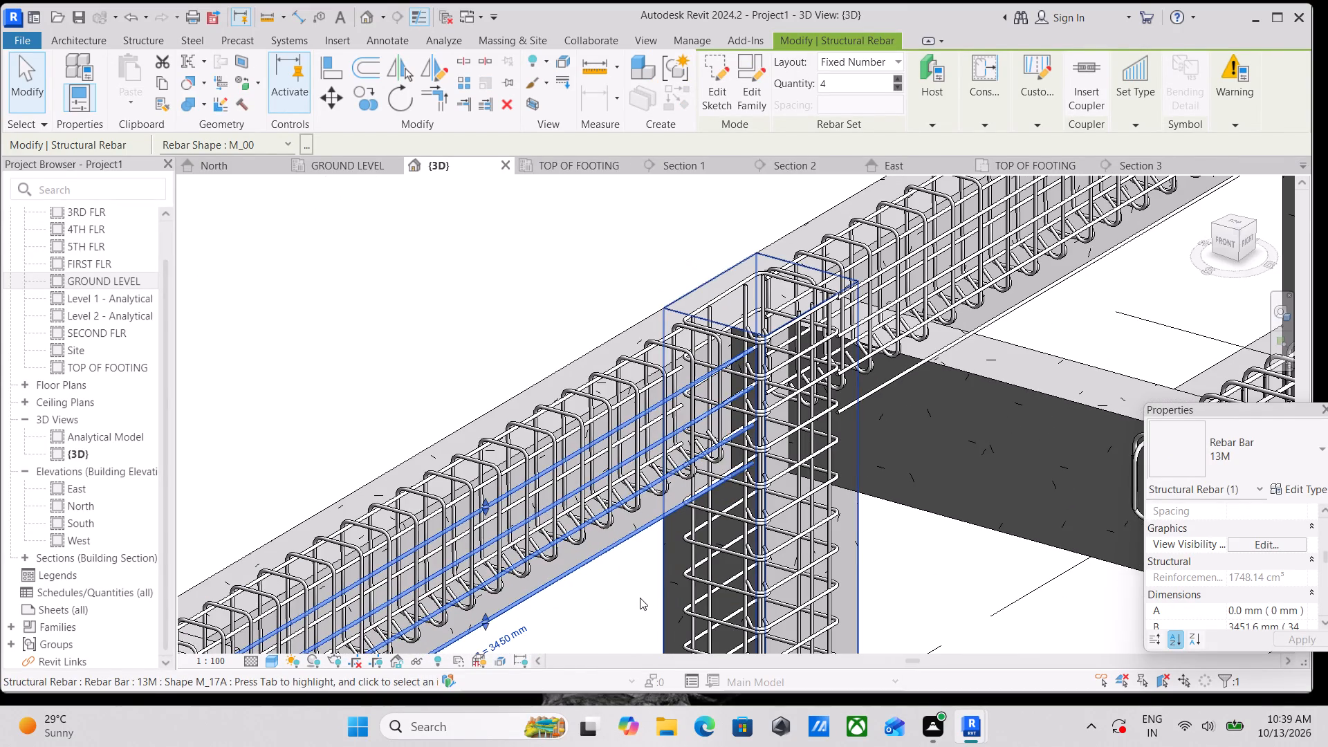
pyautogui.keyDown('shift'); pyautogui.moveTo(641, 594); pyautogui.dragTo(829, 431, button='middle'); pyautogui.keyUp('shift')
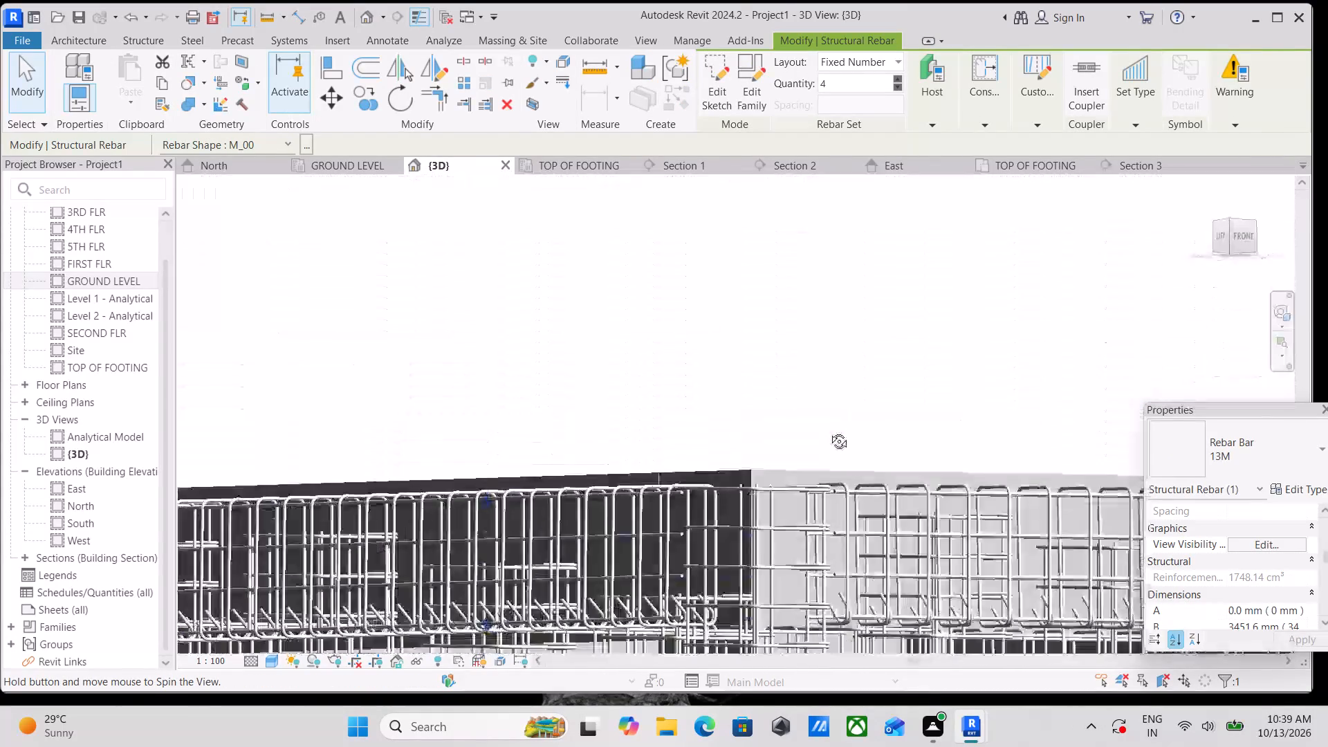
pyautogui.keyDown('shift'); pyautogui.moveTo(829, 431); pyautogui.dragTo(663, 522, button='middle'); pyautogui.keyUp('shift')
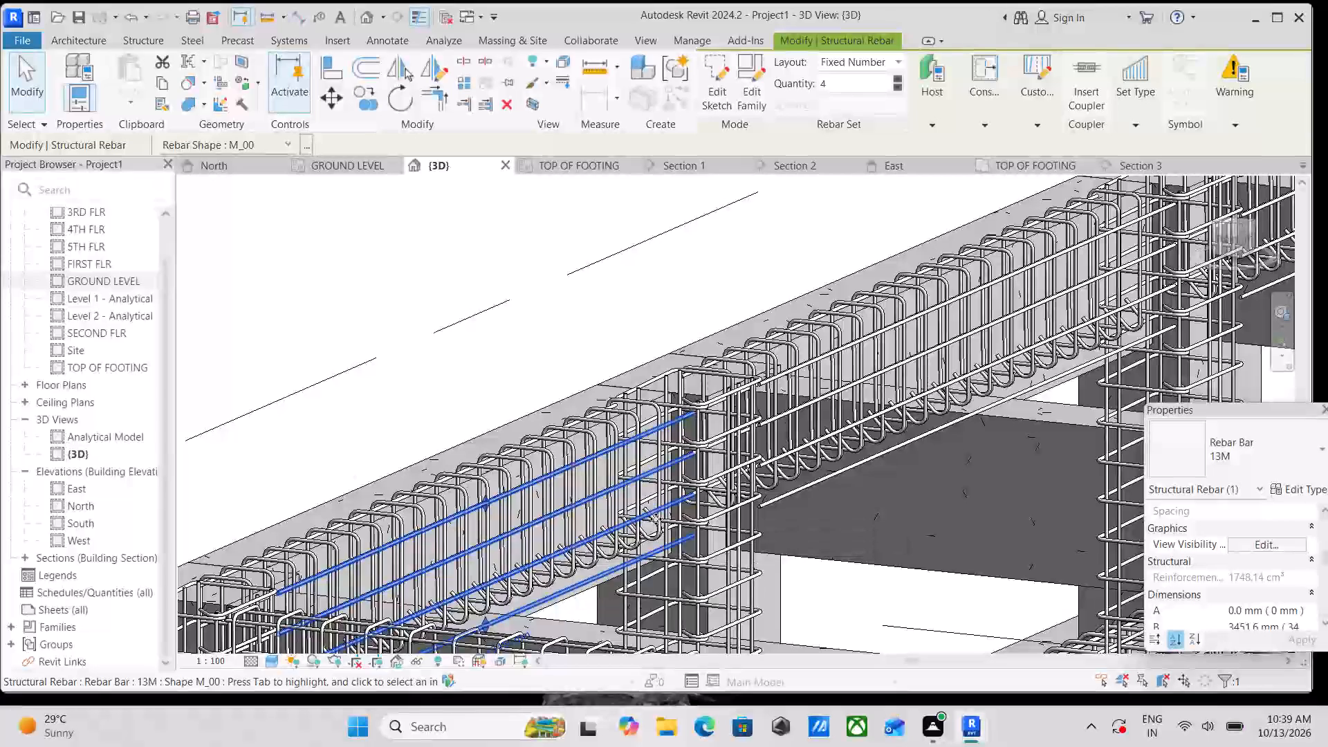
pyautogui.scroll(2, 962, 445)
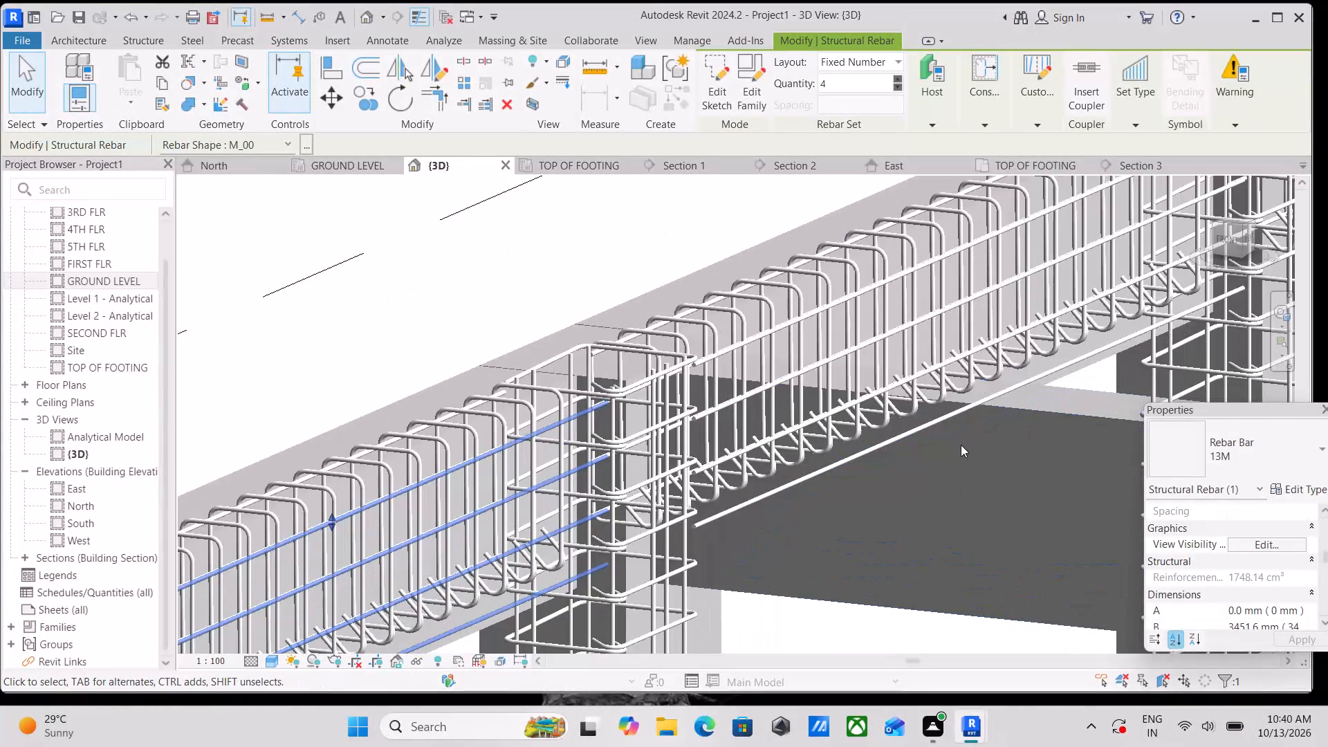
pyautogui.scroll(1, 941, 431)
pyautogui.scroll(-8, 840, 422)
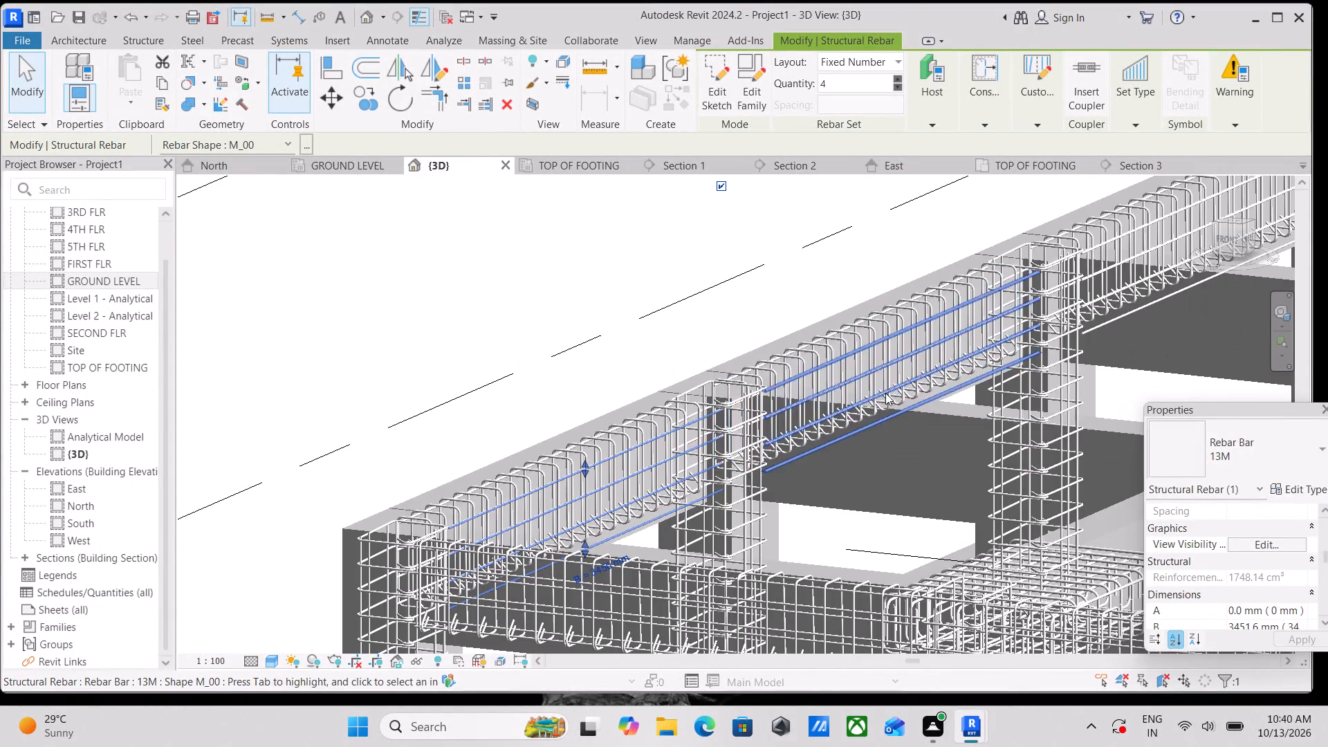
pyautogui.scroll(4, 678, 508)
pyautogui.press('Escape')
# Inspect the corner beam's four-bar longitudinal set from the side and underneath, comparing its position with the stirrups.
pyautogui.scroll(4, 620, 522)
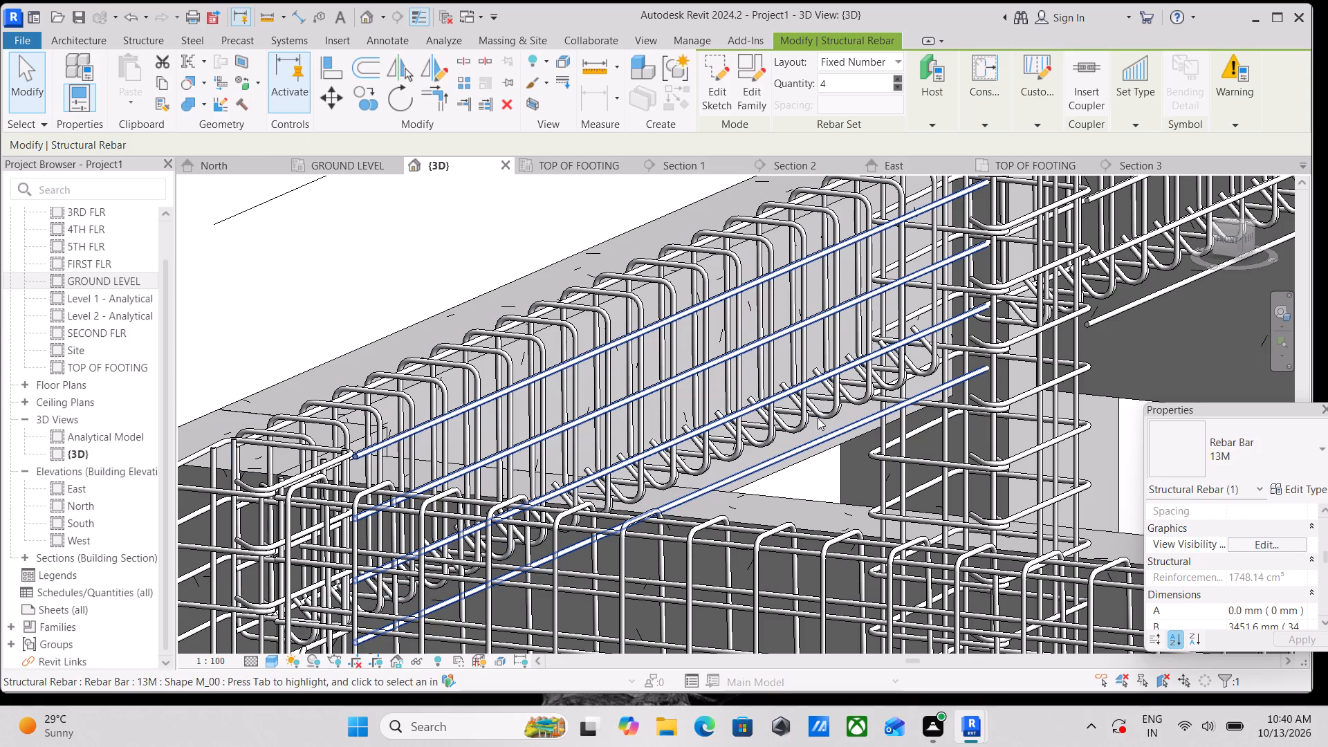
pyautogui.click(806, 448)
pyautogui.scroll(-1, 809, 451)
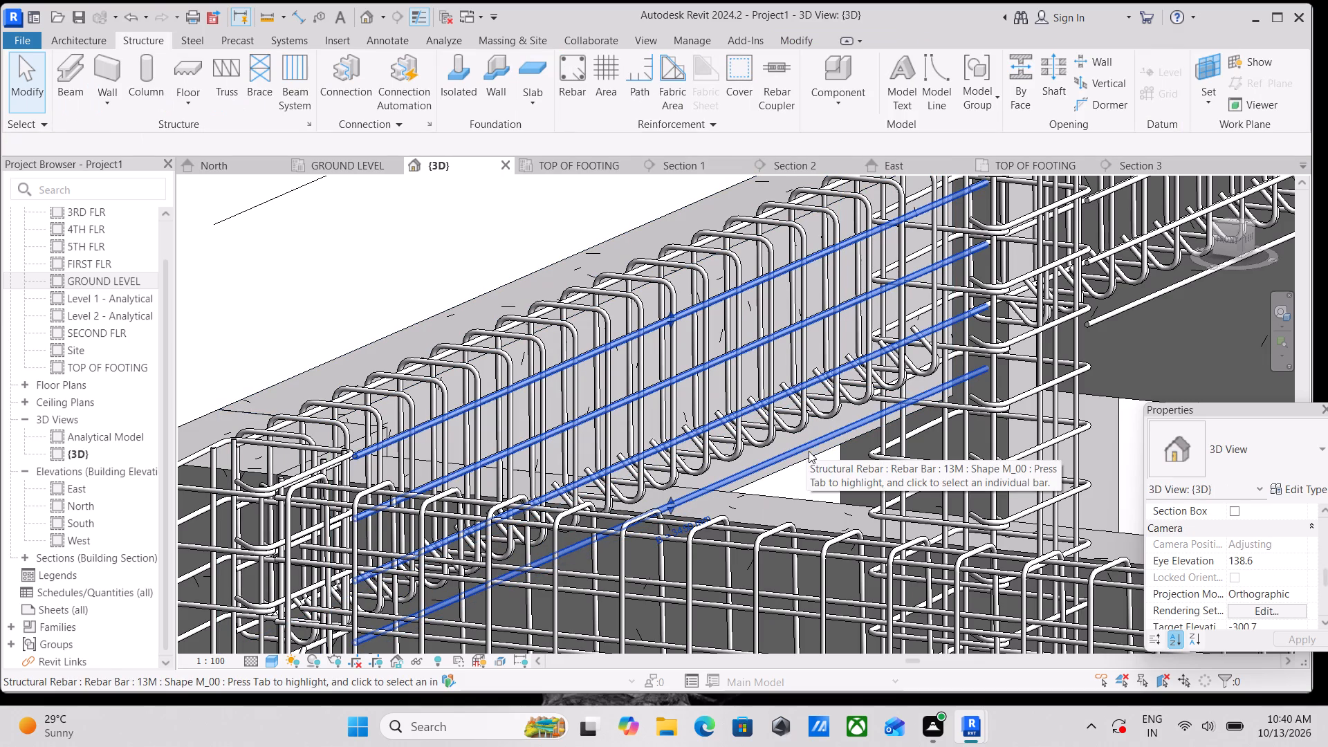
pyautogui.scroll(-3, 809, 451)
pyautogui.scroll(-2, 883, 407)
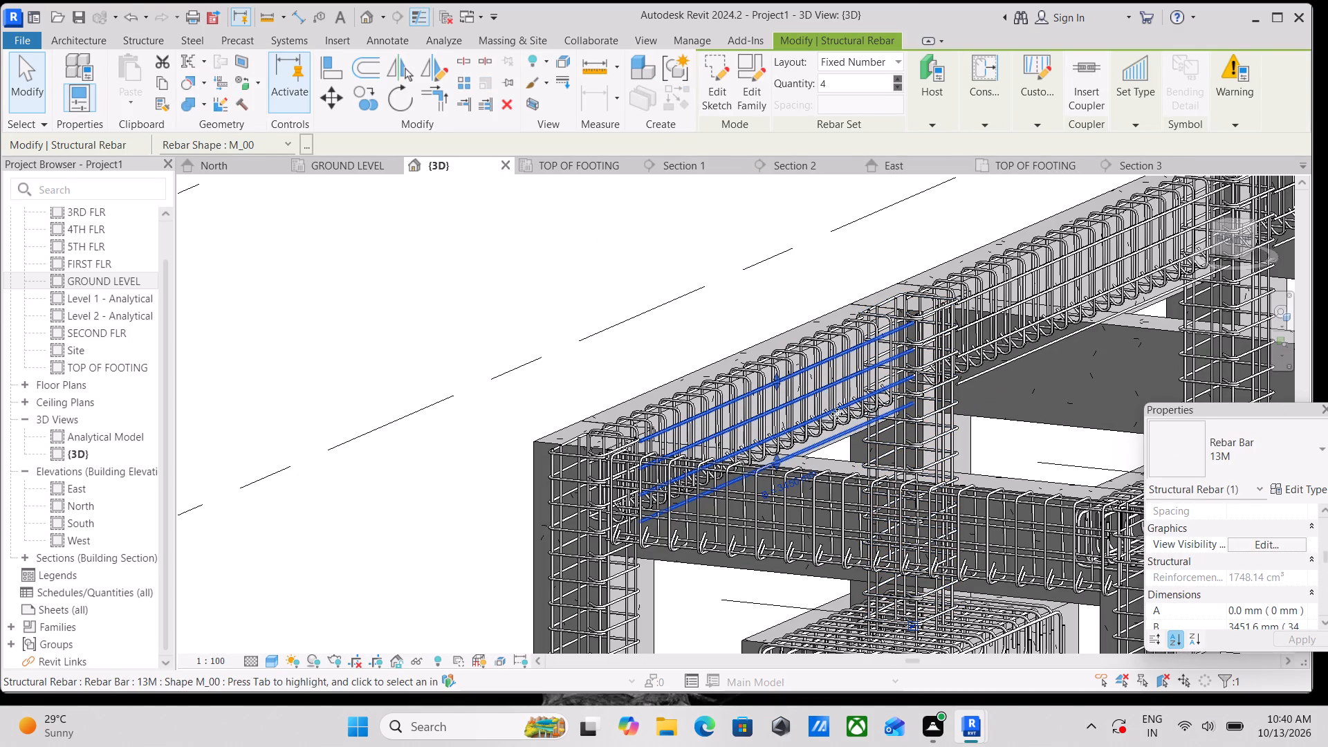
pyautogui.scroll(2, 842, 419)
pyautogui.scroll(2, 1070, 383)
pyautogui.keyDown('shift'); pyautogui.moveTo(1064, 388); pyautogui.dragTo(1008, 445, button='middle'); pyautogui.keyUp('shift')
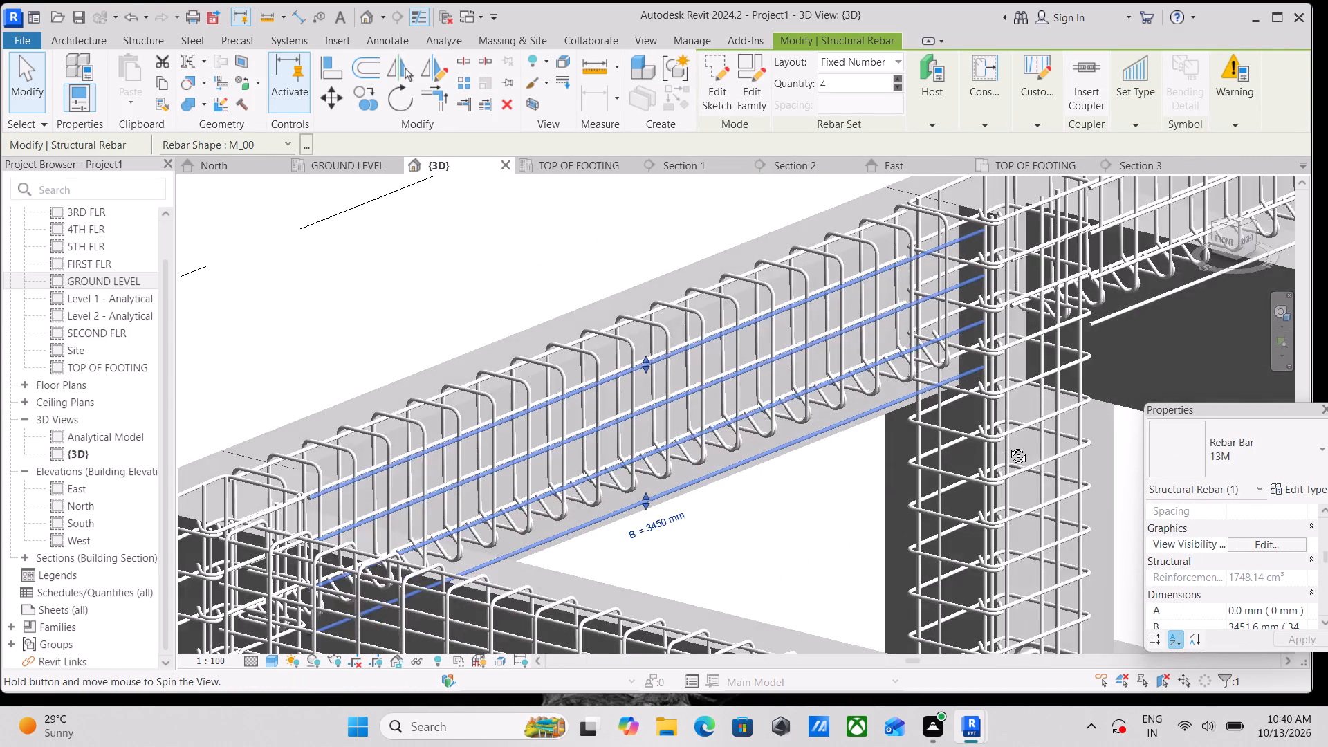
pyautogui.keyDown('shift'); pyautogui.moveTo(1008, 445); pyautogui.dragTo(845, 290, button='middle'); pyautogui.keyUp('shift')
pyautogui.keyDown('shift'); pyautogui.scroll(1, 957, 478); pyautogui.keyUp('shift')
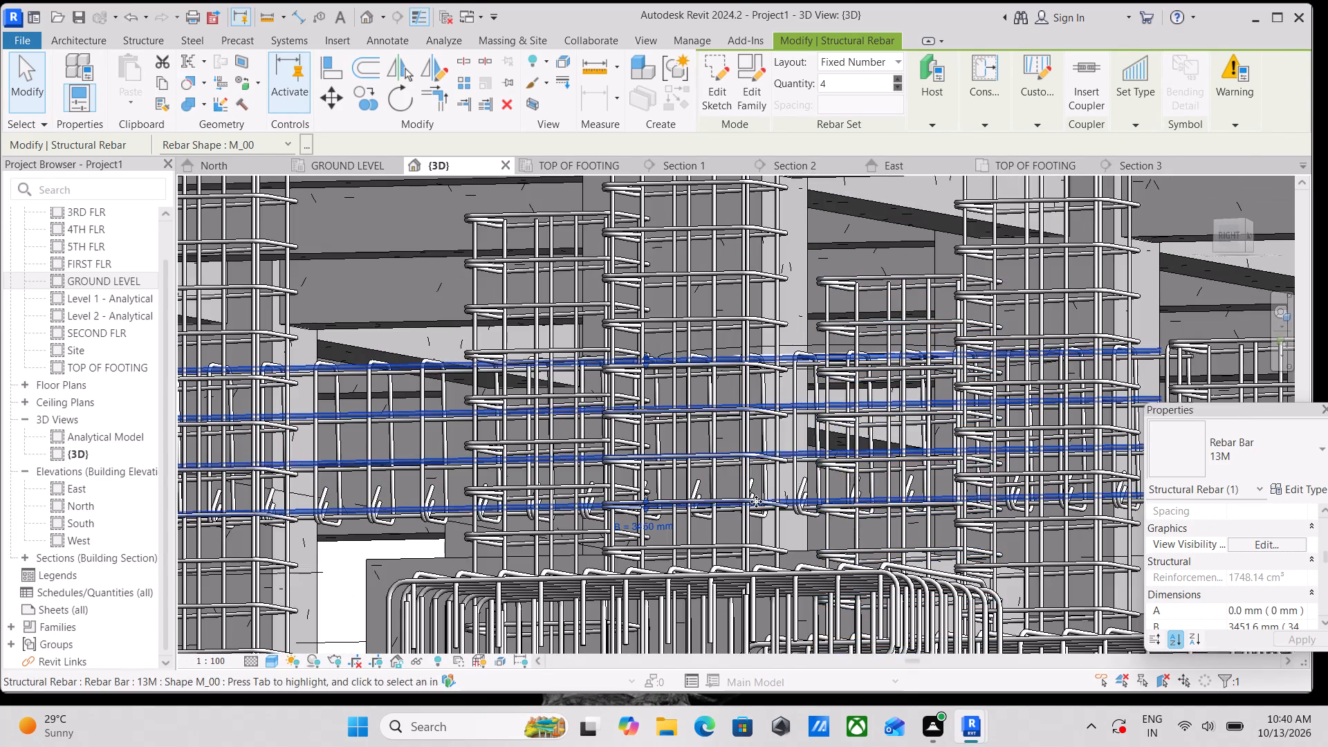
pyautogui.keyDown('shift'); pyautogui.moveTo(764, 497); pyautogui.dragTo(913, 313, button='middle'); pyautogui.keyUp('shift')
pyautogui.keyDown('shift'); pyautogui.moveTo(773, 491); pyautogui.dragTo(824, 440, button='middle'); pyautogui.keyUp('shift')
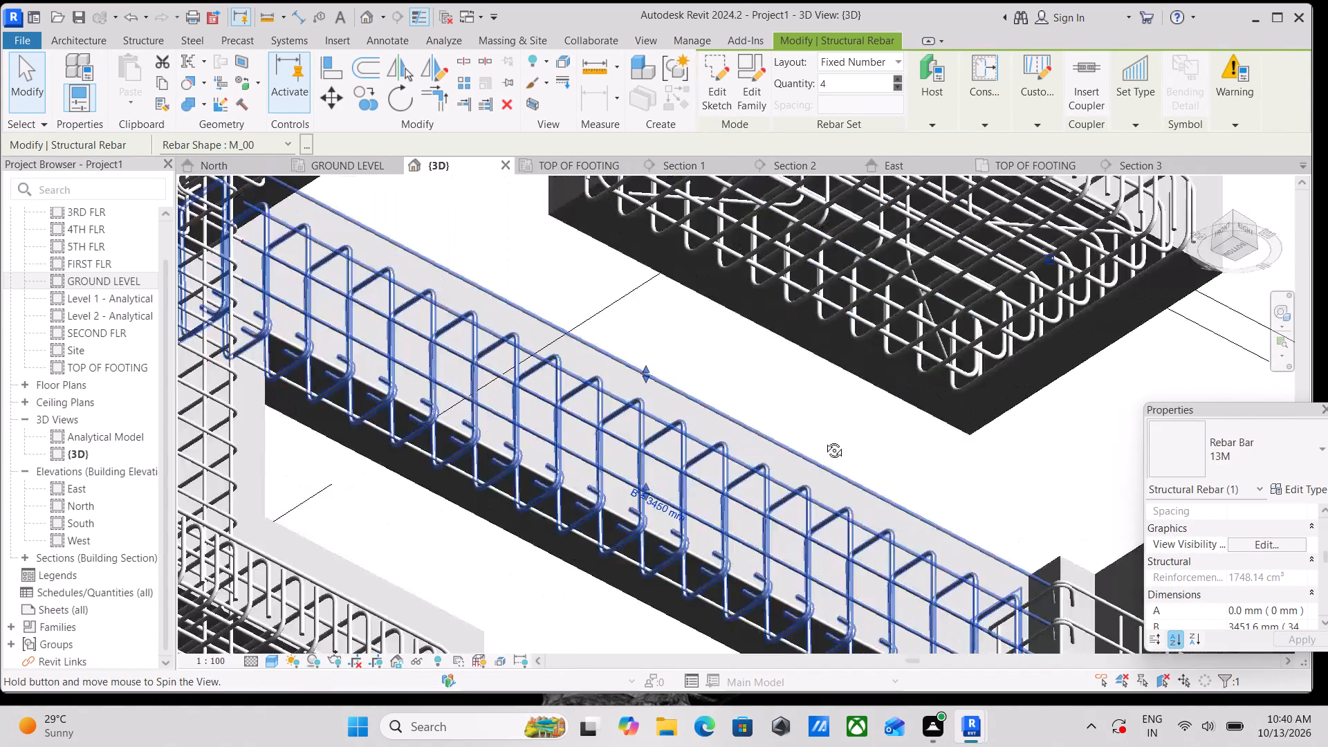
pyautogui.keyDown('shift'); pyautogui.moveTo(824, 440); pyautogui.dragTo(941, 264, button='middle'); pyautogui.keyUp('shift')
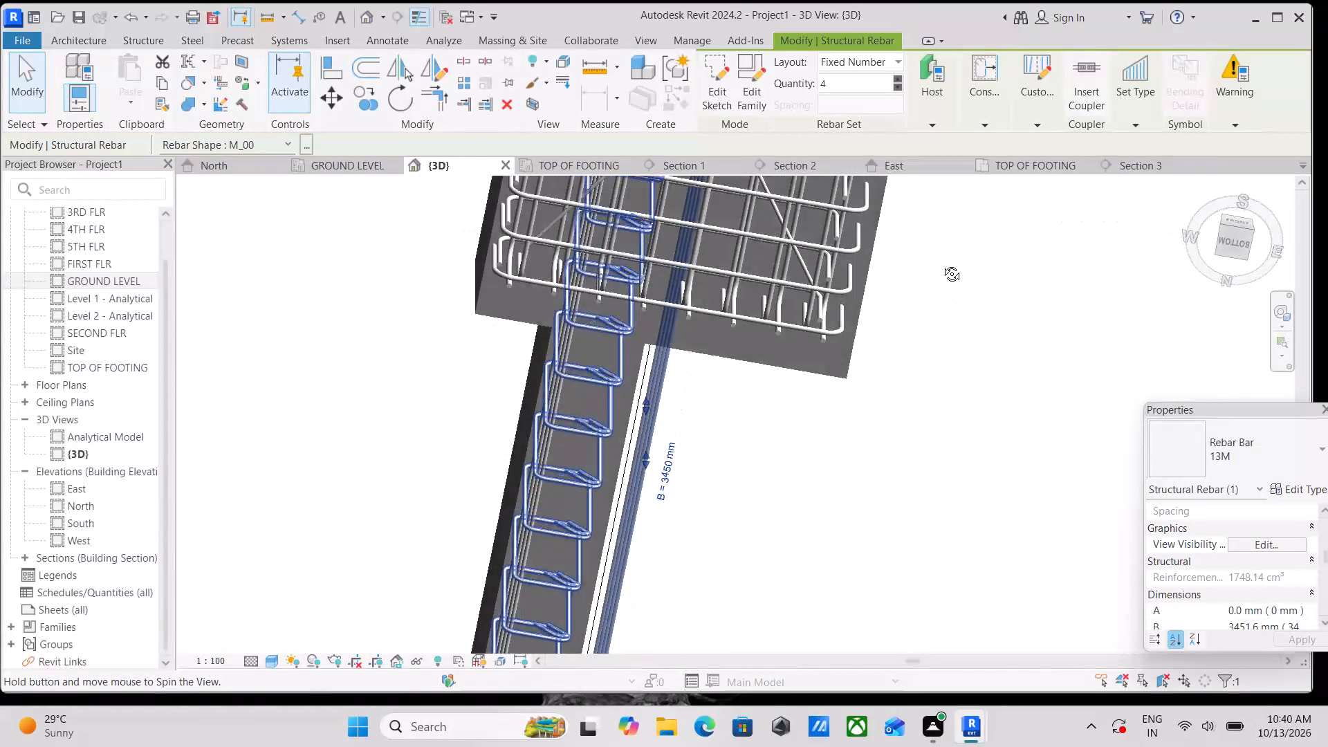
pyautogui.keyDown('shift'); pyautogui.moveTo(941, 264); pyautogui.dragTo(920, 177, button='middle'); pyautogui.keyUp('shift')
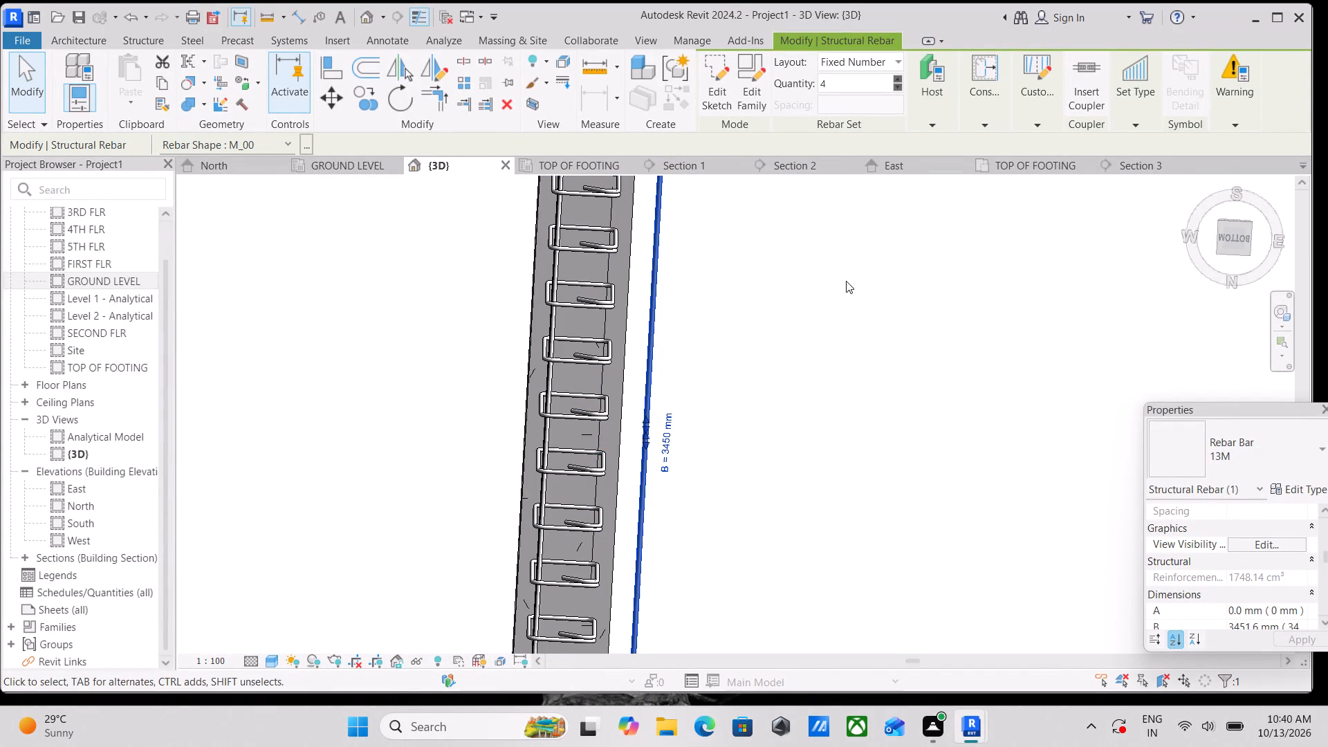
pyautogui.scroll(-5, 757, 421)
pyautogui.moveTo(762, 399); pyautogui.dragTo(788, 279, button='middle')
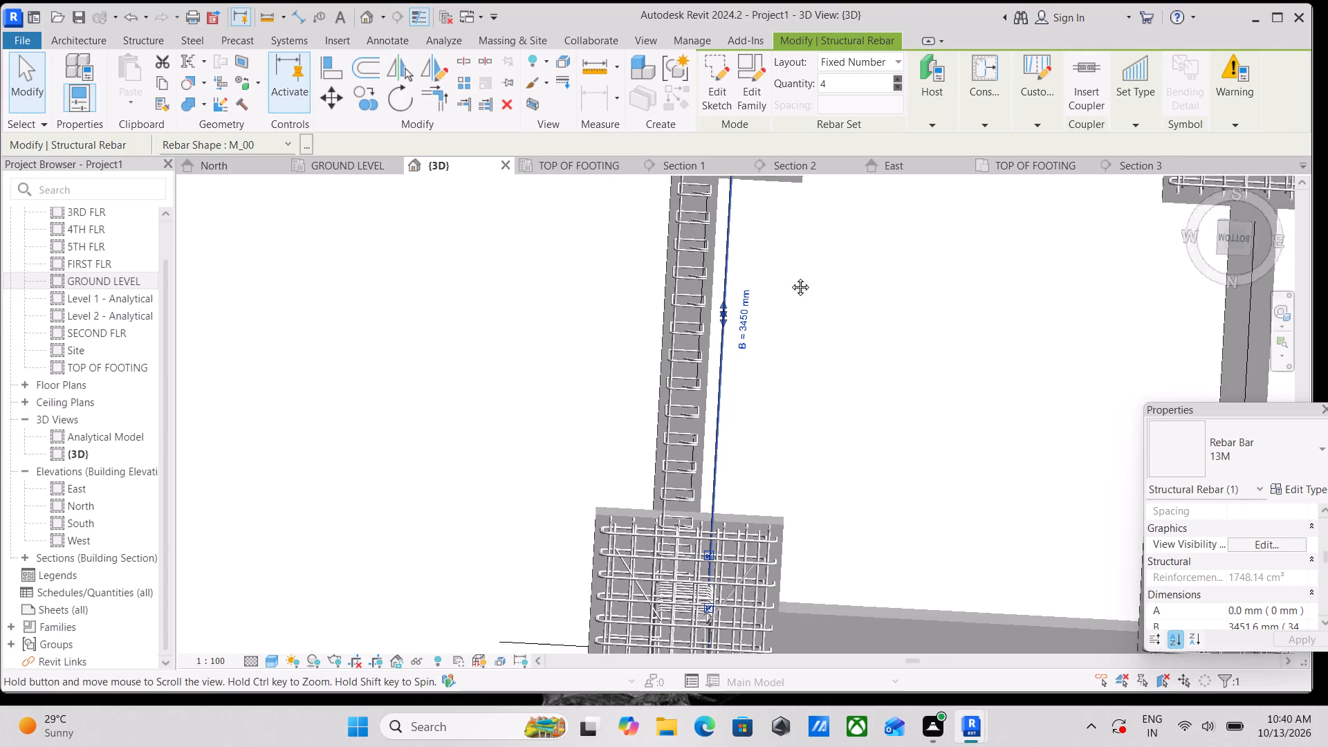
pyautogui.scroll(-2, 797, 366)
pyautogui.moveTo(797, 364); pyautogui.dragTo(813, 284, button='middle')
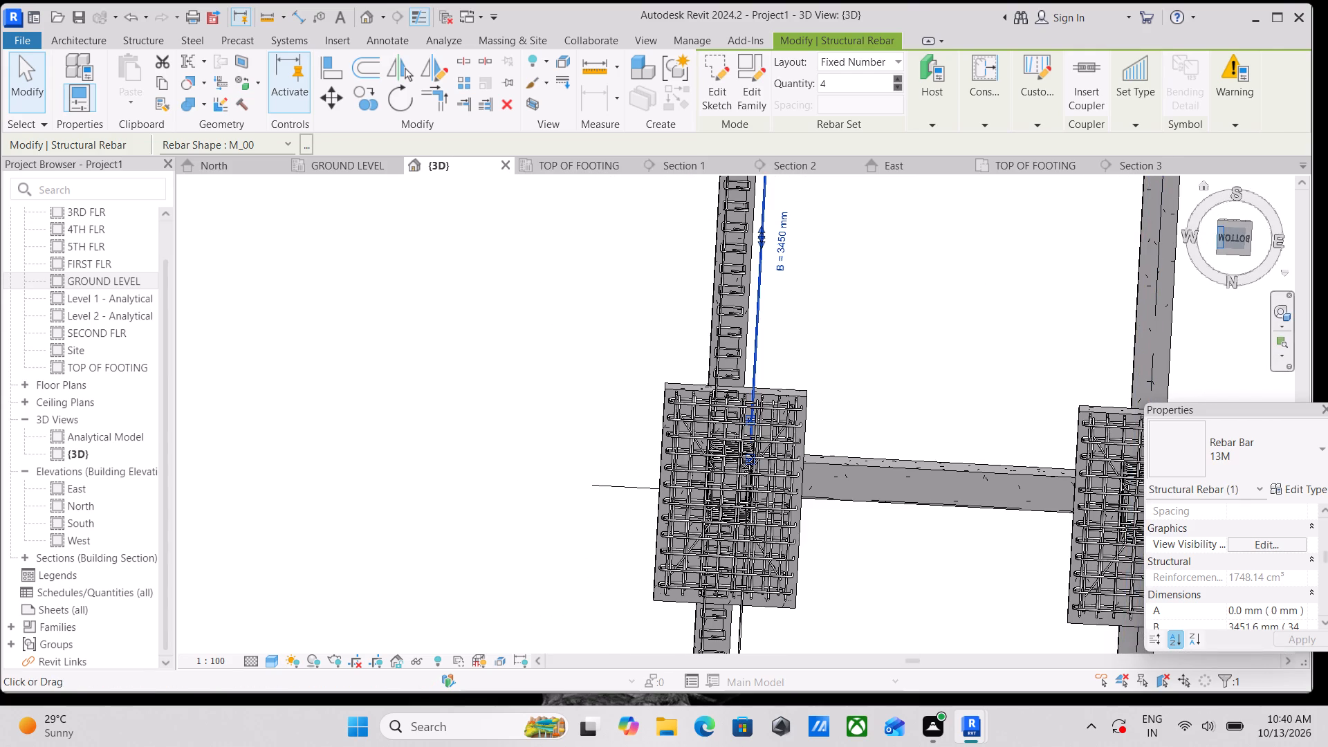
# From the bottom view, nudge the four-bar 13M set of the second west-edge beam from the south west into its stirrup cage.
pyautogui.click(1232, 234)
pyautogui.scroll(-6, 790, 374)
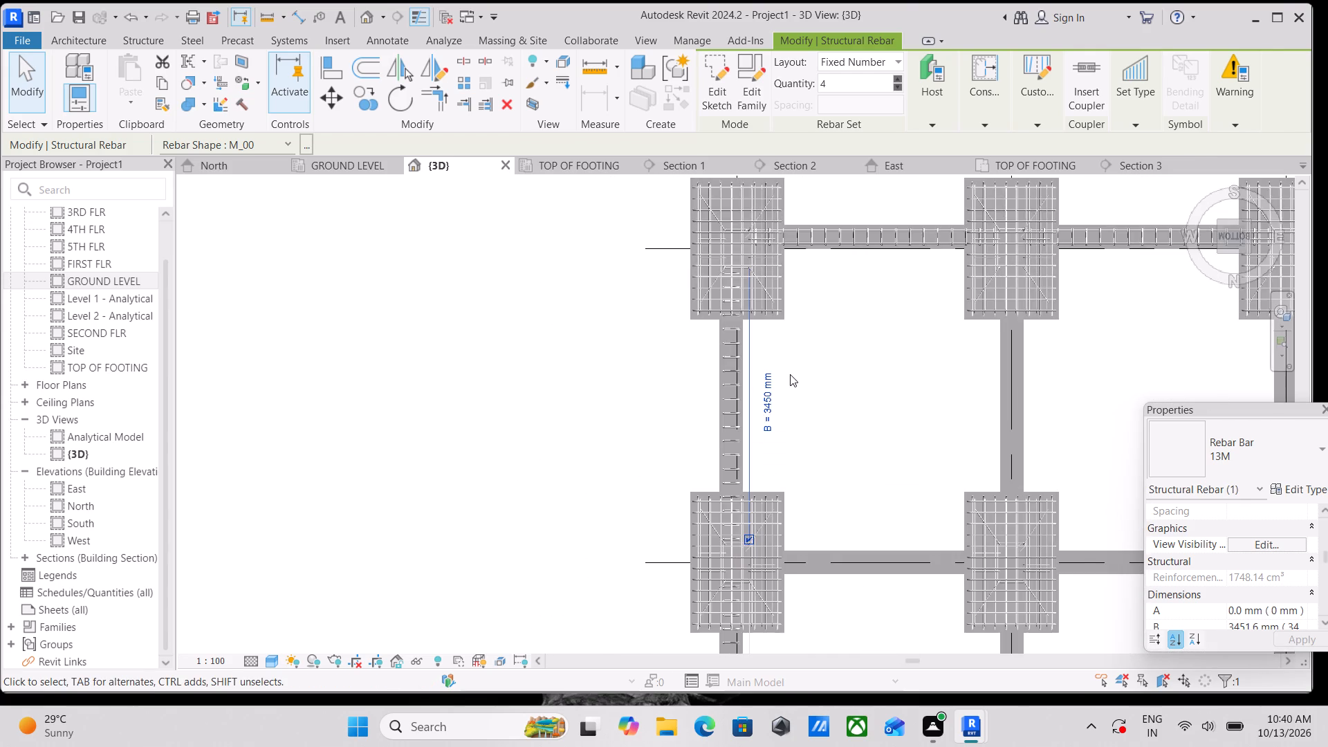
pyautogui.scroll(-2, 790, 374)
pyautogui.moveTo(792, 389); pyautogui.dragTo(775, 238, button='middle')
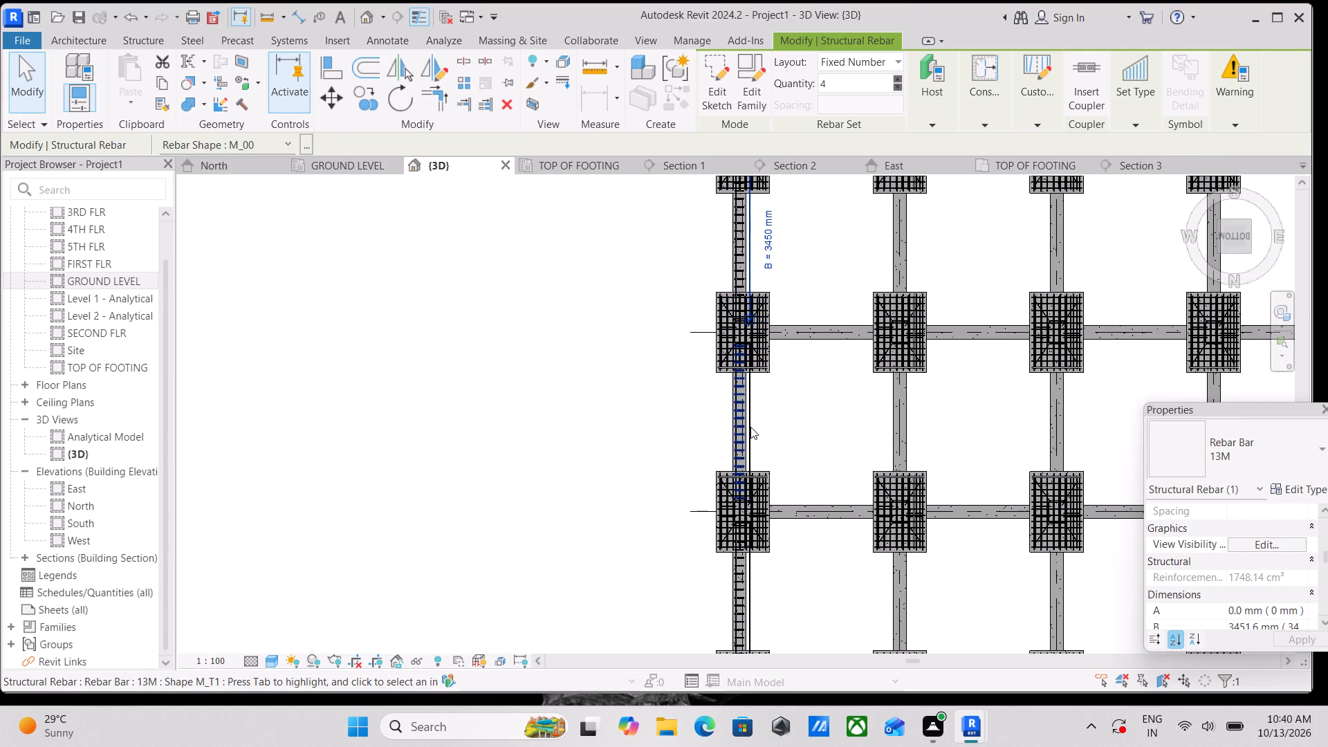
pyautogui.scroll(7, 750, 427)
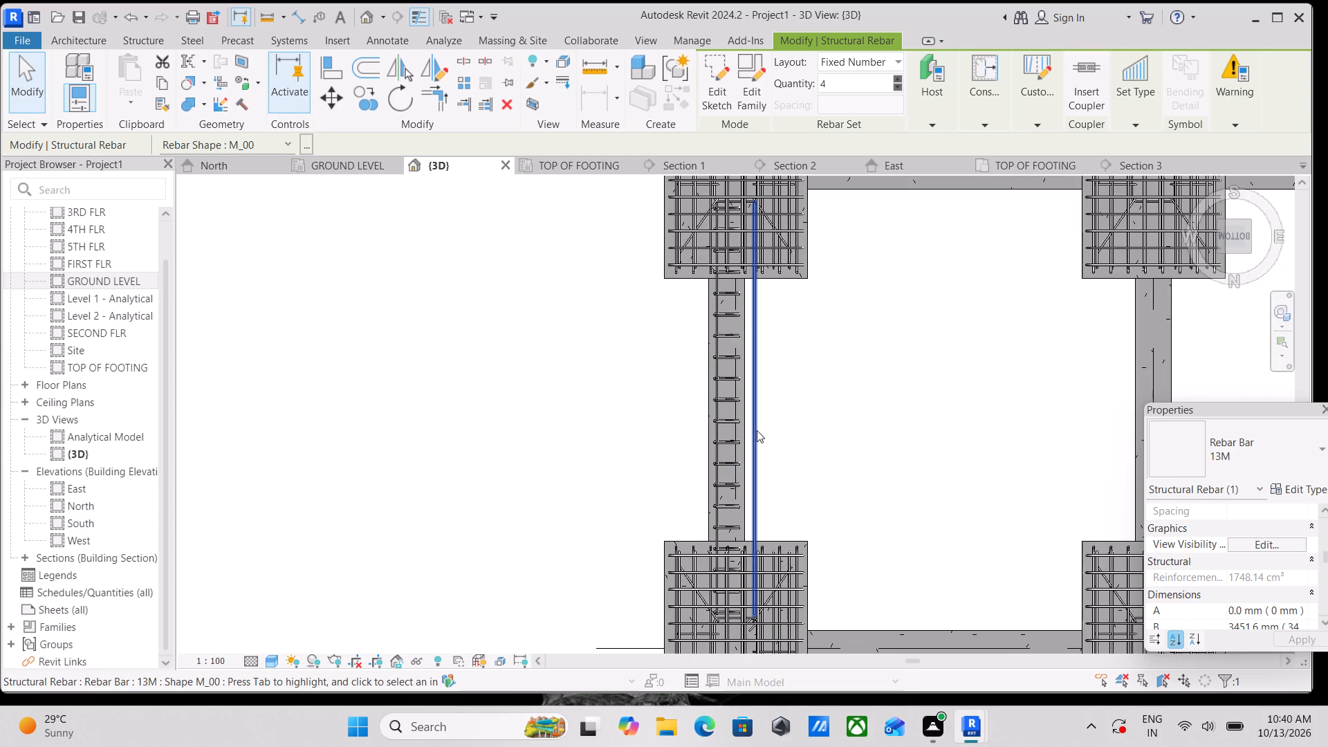
pyautogui.click(757, 430)
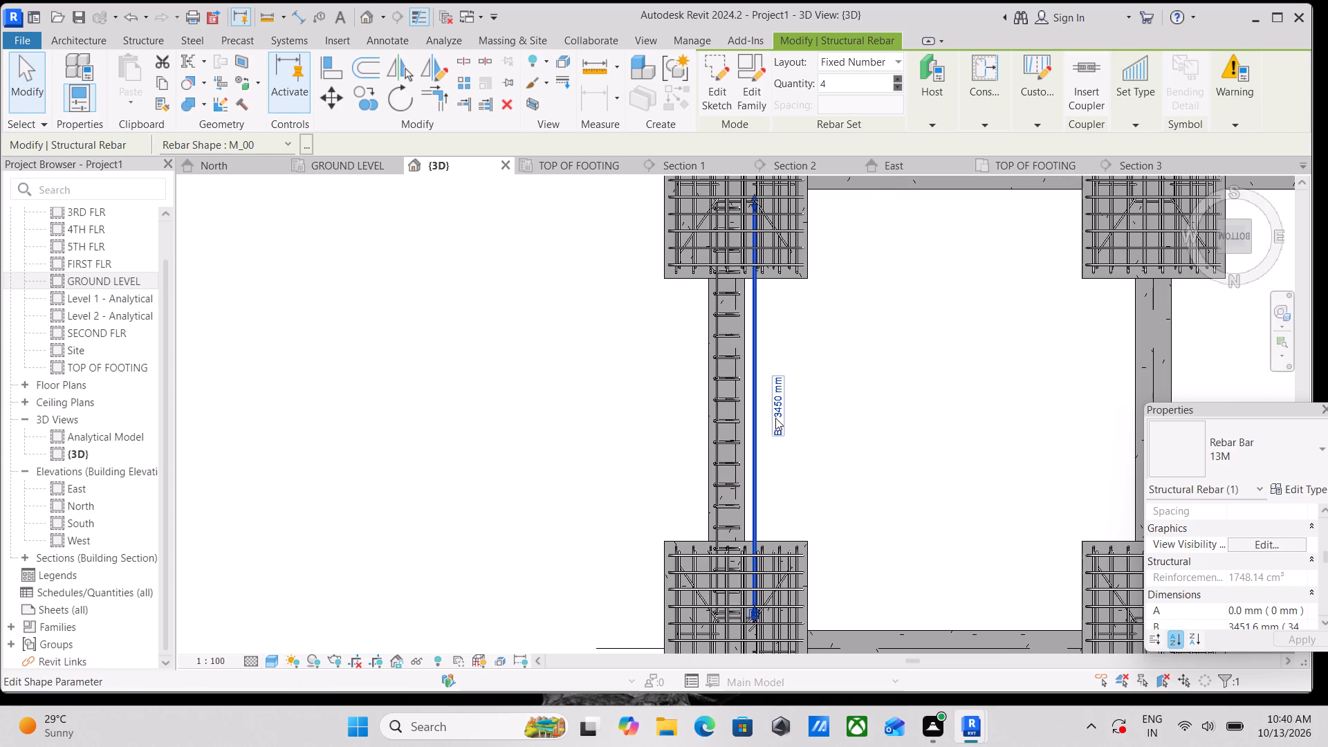
pyautogui.press('Left')
pyautogui.press('Left')
pyautogui.press('Left')
pyautogui.press('Left')
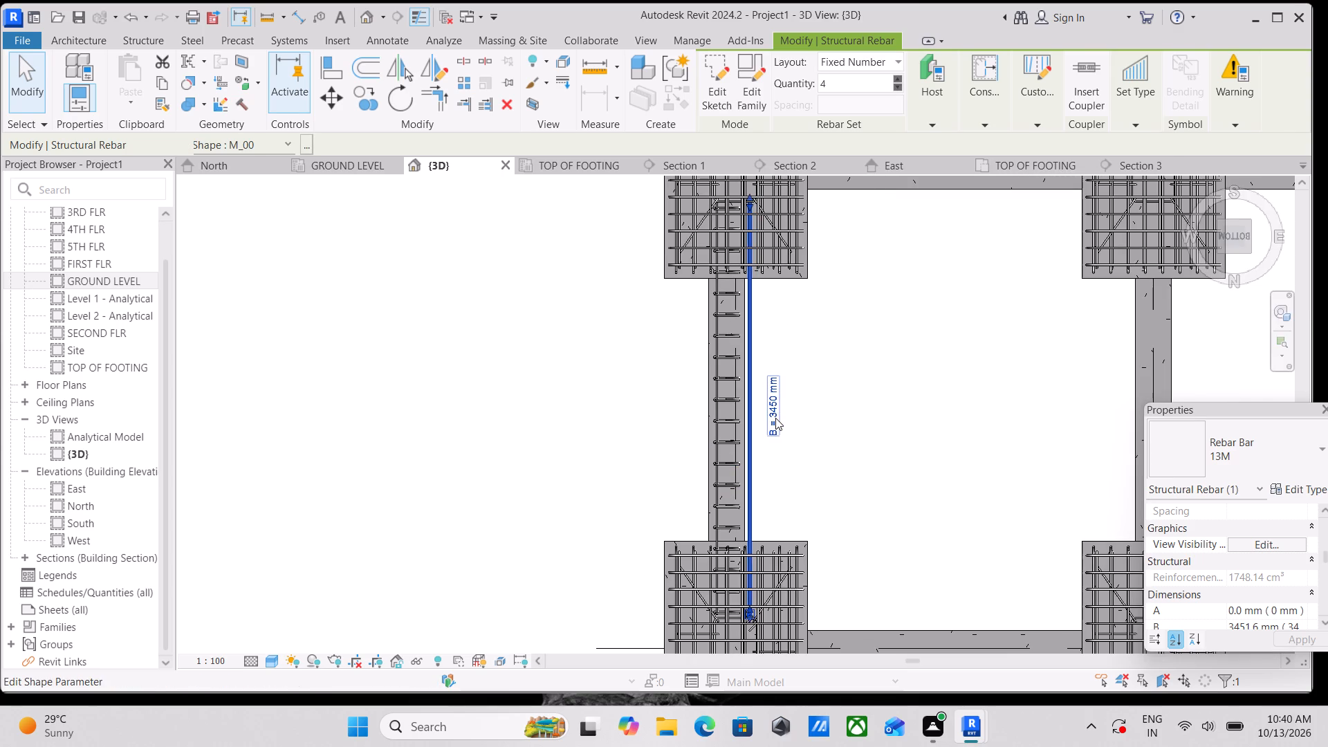
pyautogui.press('Left')
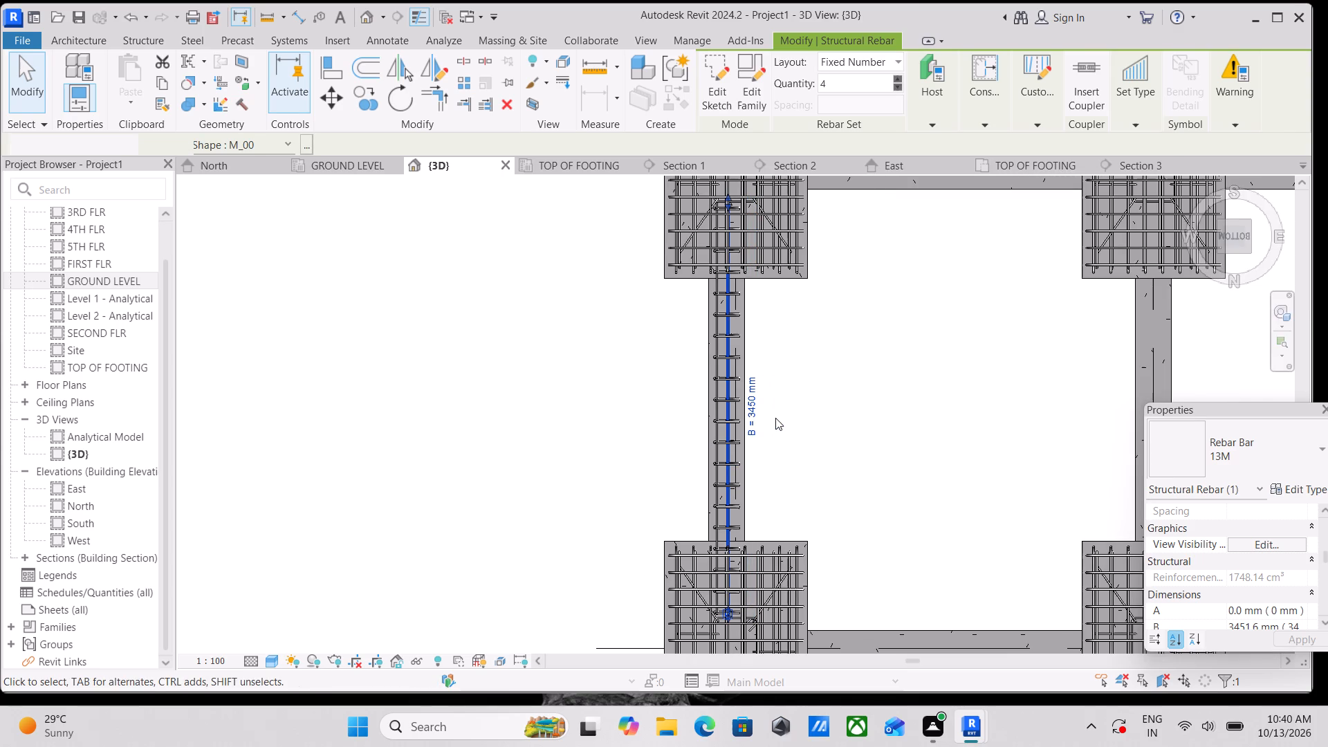
pyautogui.press('Right')
# Nudge the south corner beam's four-bar 13M longitudinal set west until it sits inside its stirrup cage.
pyautogui.scroll(-1, 775, 418)
pyautogui.moveTo(775, 418); pyautogui.dragTo(775, 540, button='middle')
pyautogui.scroll(-1, 775, 418)
pyautogui.scroll(1, 775, 540)
pyautogui.moveTo(806, 221); pyautogui.dragTo(807, 365, button='middle')
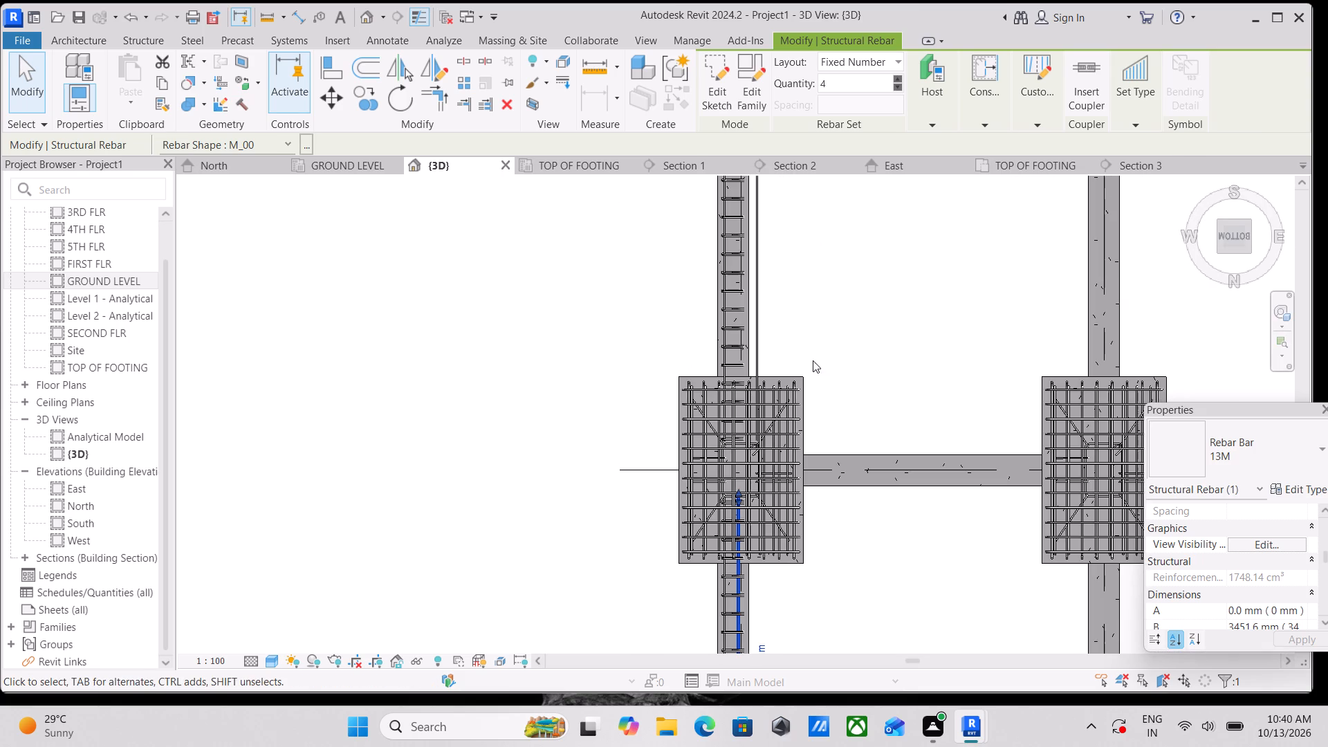
pyautogui.press('Escape')
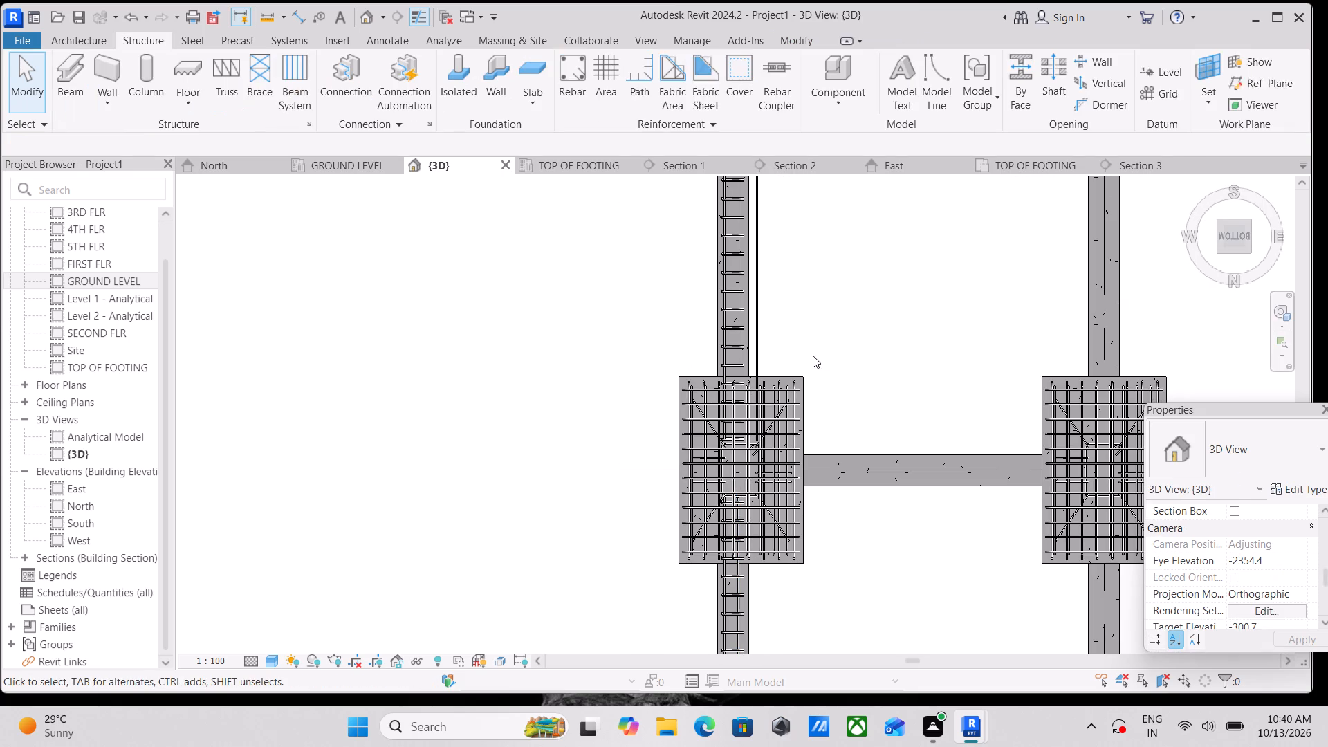
pyautogui.keyDown('ctrl'); pyautogui.click(756, 320); pyautogui.keyUp('ctrl')
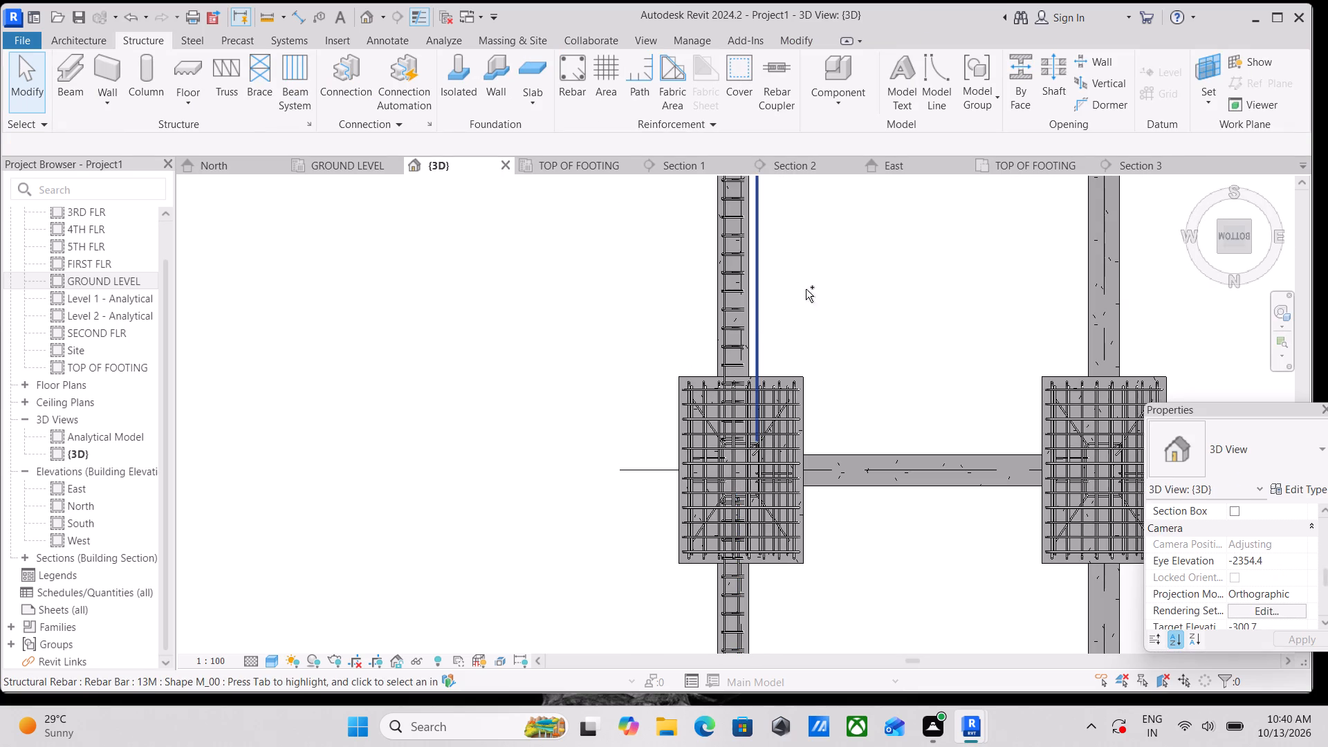
pyautogui.scroll(-2, 848, 266)
pyautogui.moveTo(848, 270); pyautogui.dragTo(800, 540, button='middle')
pyautogui.scroll(-1, 838, 355)
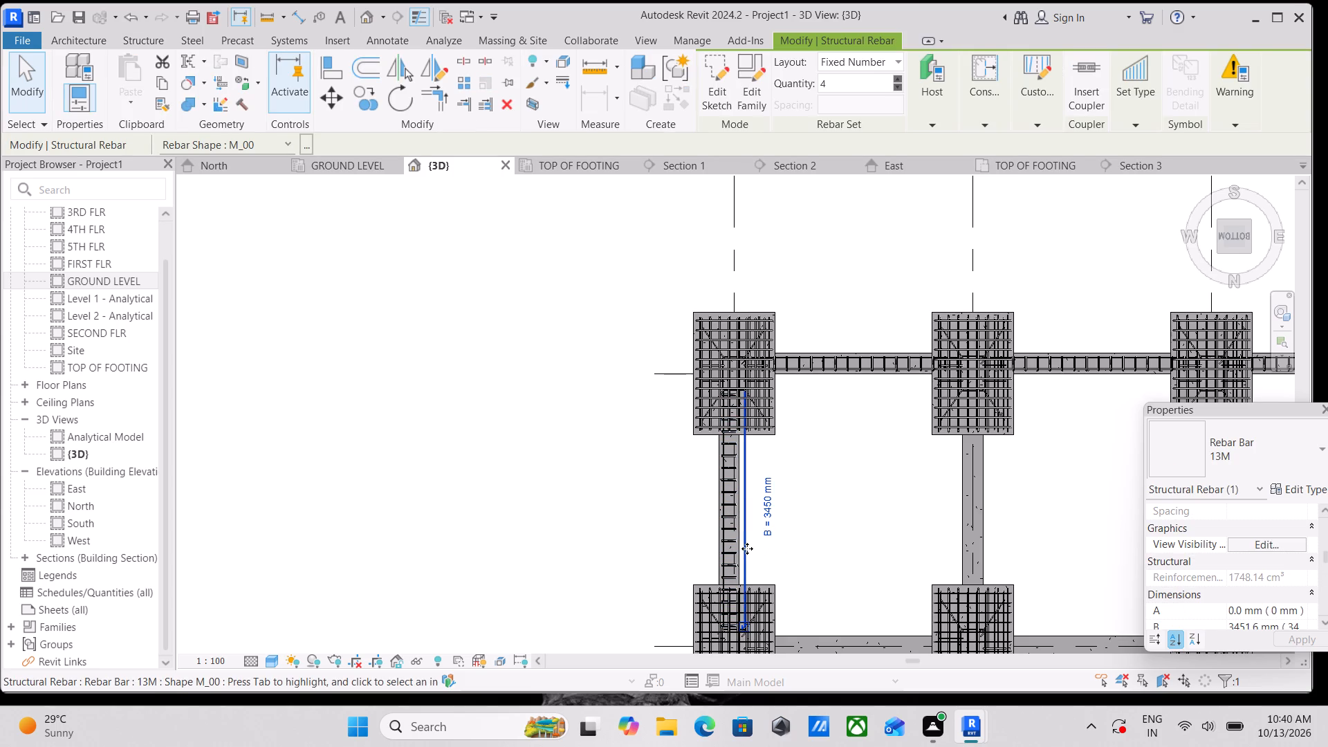
pyautogui.keyDown('ctrl'); pyautogui.click(748, 571); pyautogui.keyUp('ctrl')
pyautogui.scroll(-2, 787, 538)
pyautogui.moveTo(787, 538); pyautogui.dragTo(787, 528, button='middle')
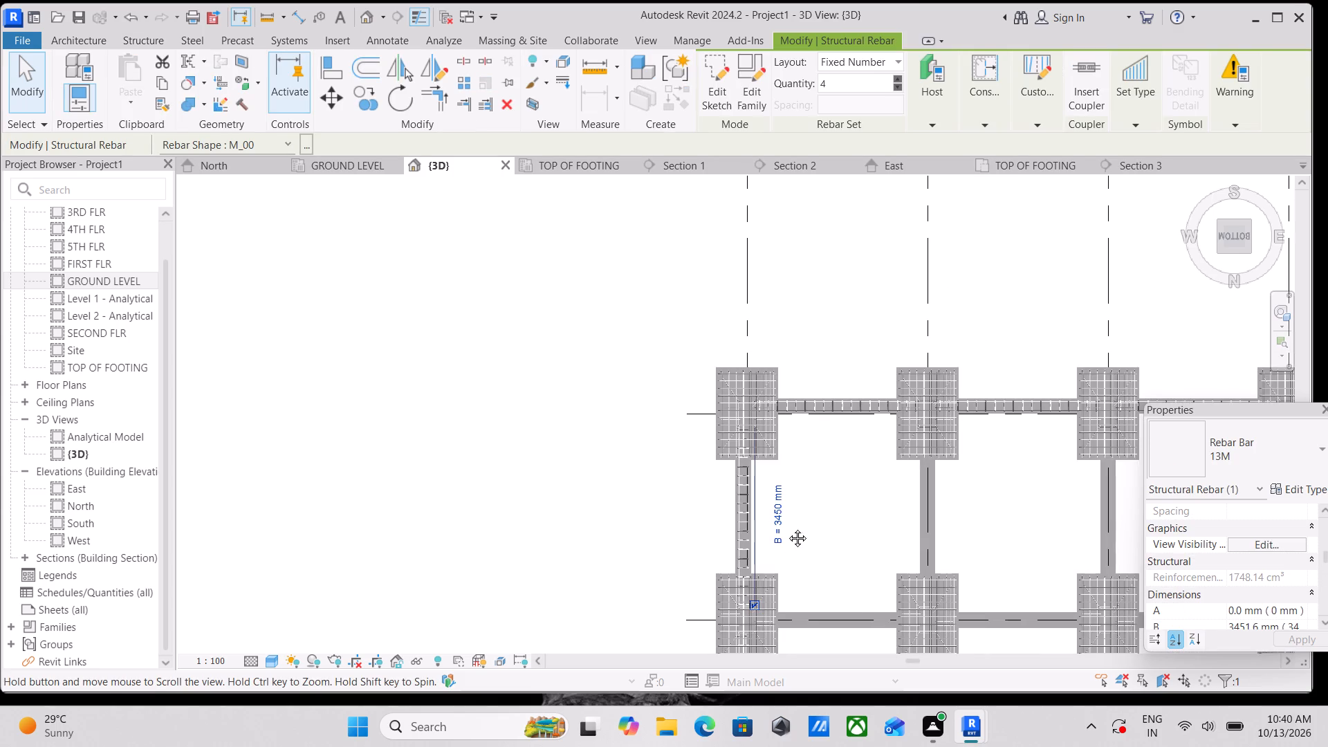
pyautogui.moveTo(787, 528); pyautogui.dragTo(787, 420, button='middle')
pyautogui.scroll(1, 746, 418)
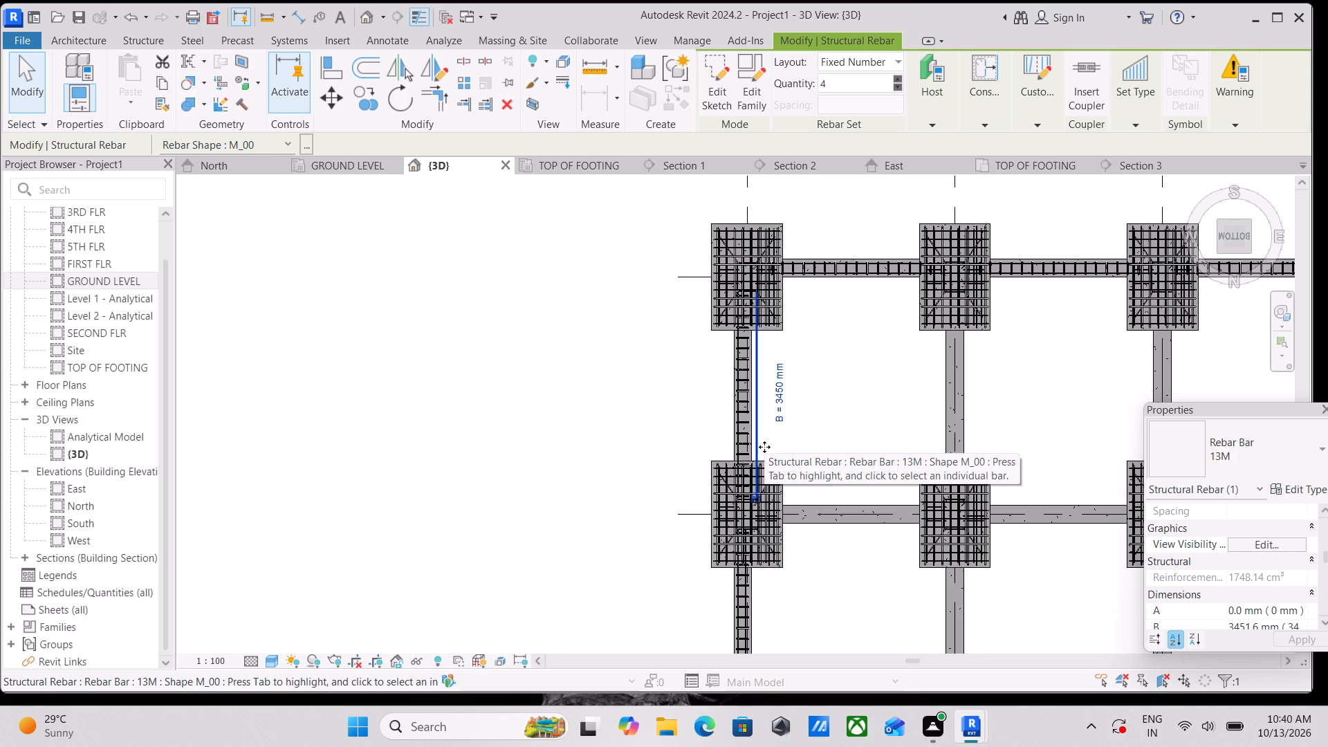
pyautogui.keyDown('ctrl'); pyautogui.click(761, 439); pyautogui.keyUp('ctrl')
pyautogui.scroll(2, 785, 430)
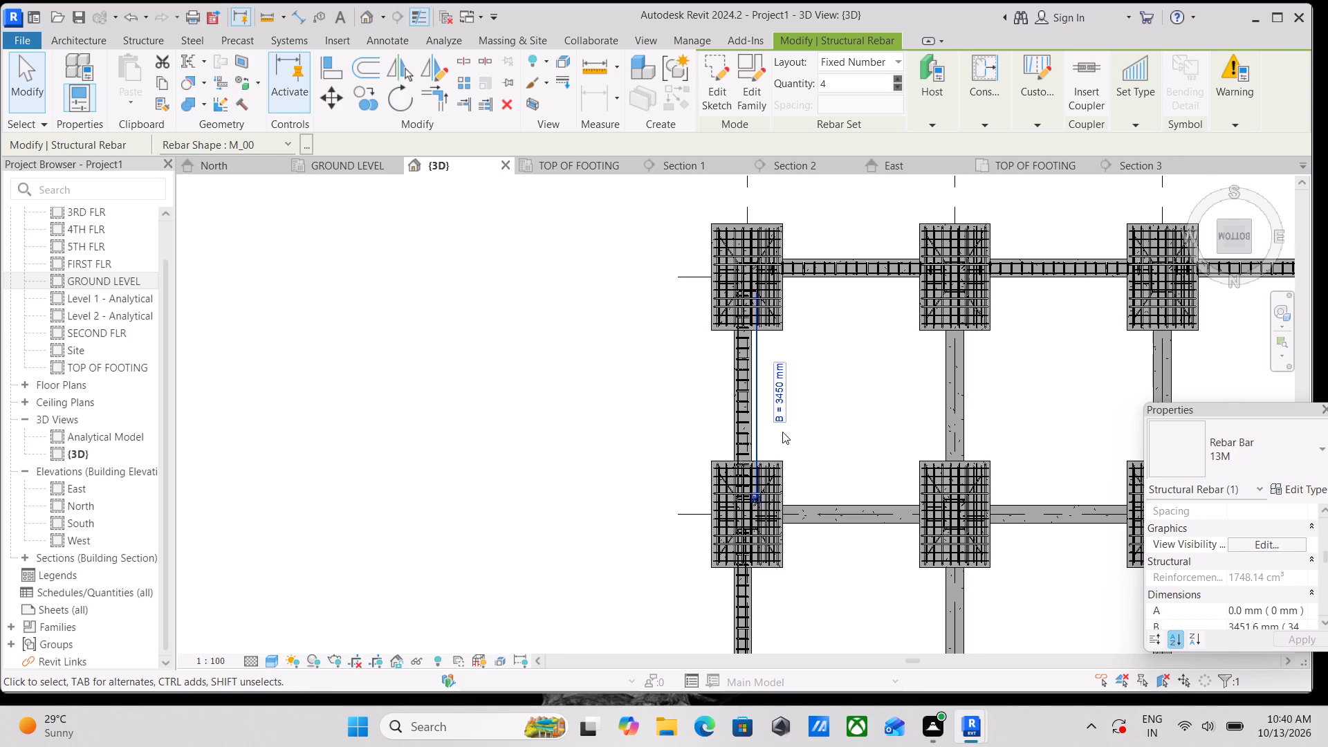
pyautogui.scroll(1, 782, 432)
pyautogui.press('Left')
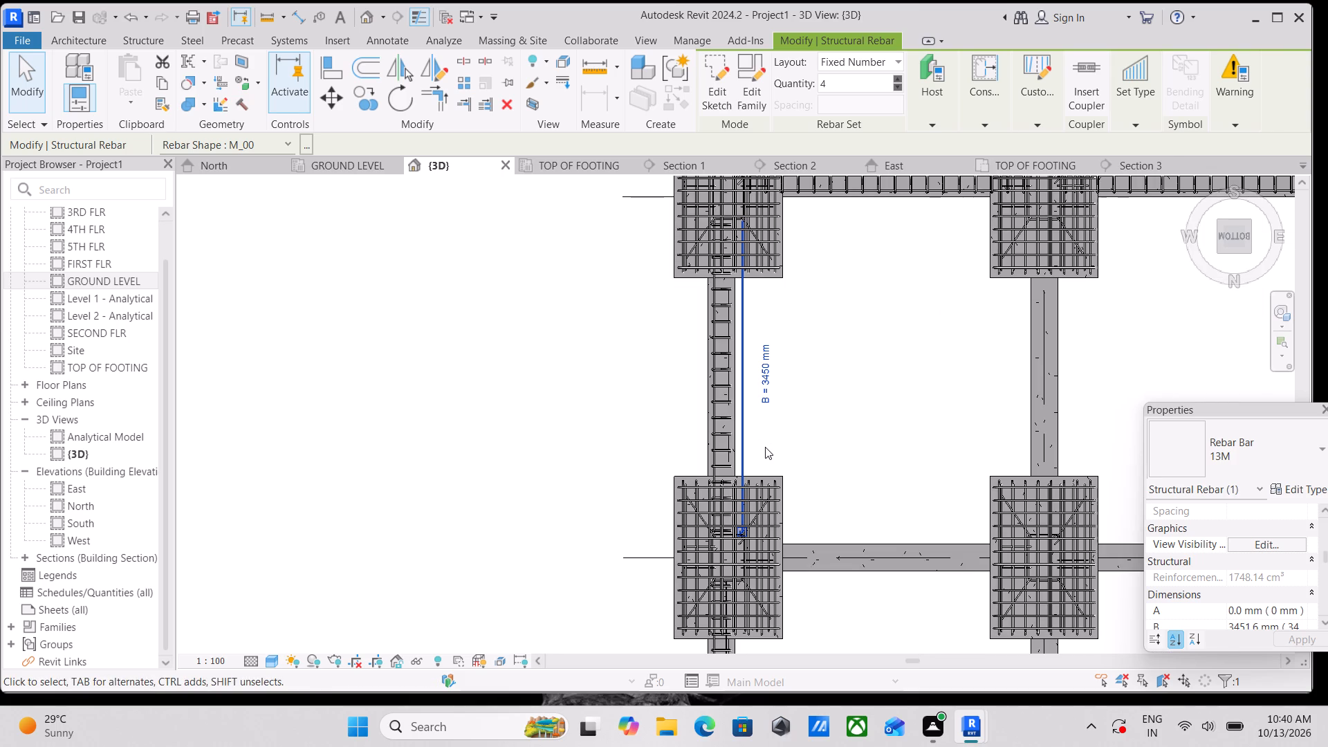
pyautogui.press('Left')
pyautogui.press('Left')
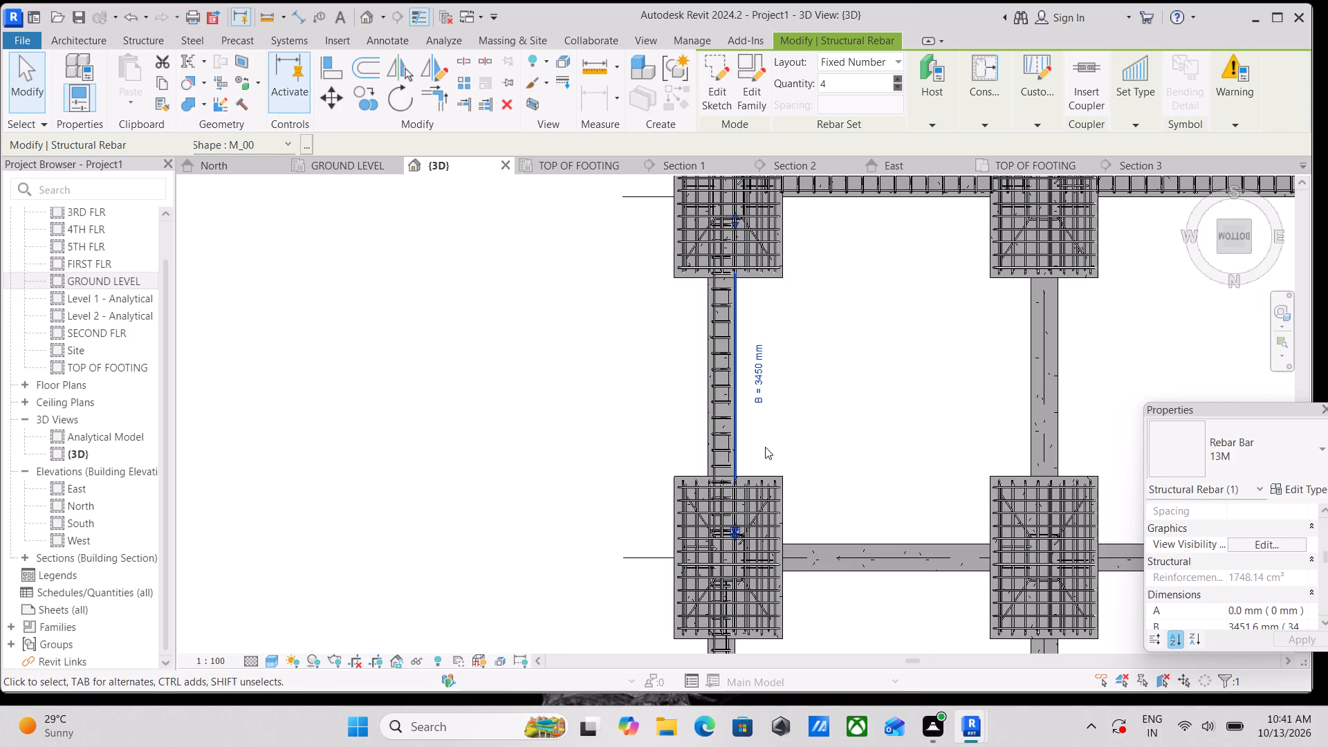
pyautogui.press('Escape')
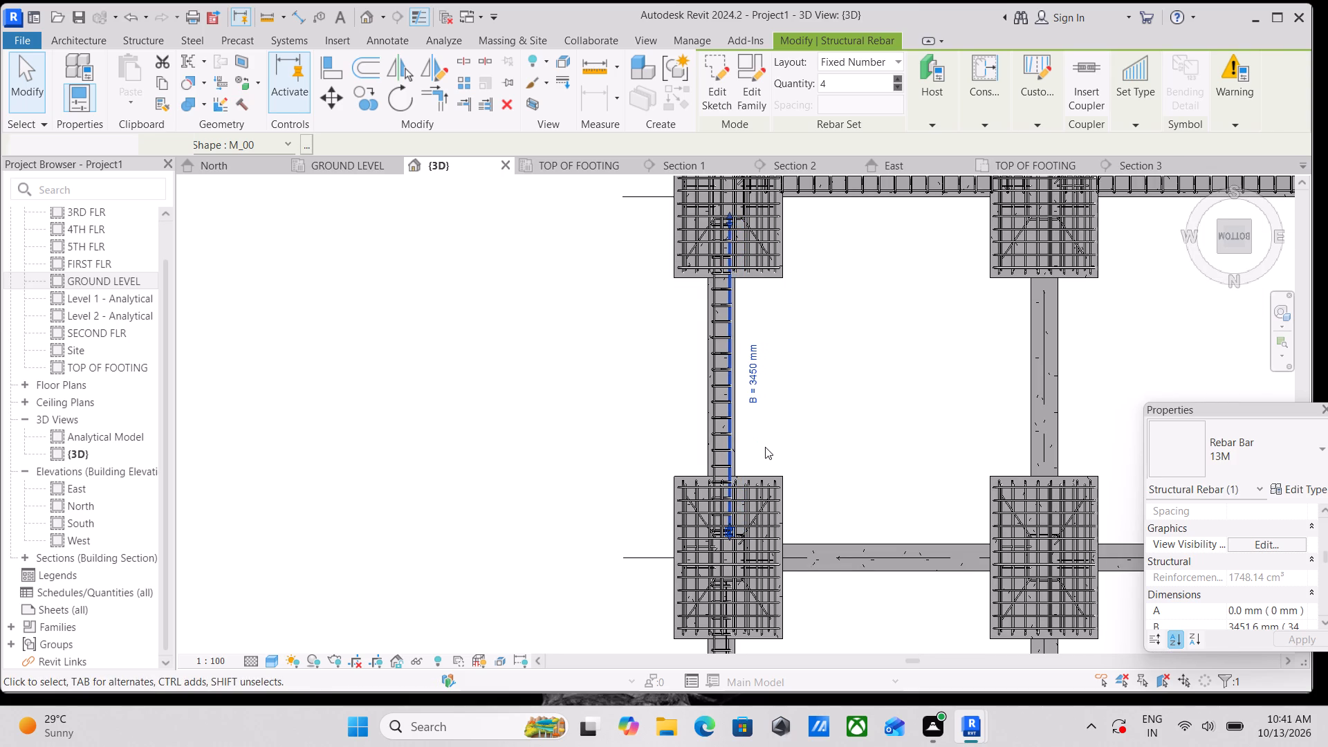
# Nudge the four-bar 13M longitudinal set of the third west-edge beam from the south west into its stirrups.
pyautogui.scroll(-2, 765, 447)
pyautogui.moveTo(767, 434); pyautogui.dragTo(749, 320, button='middle')
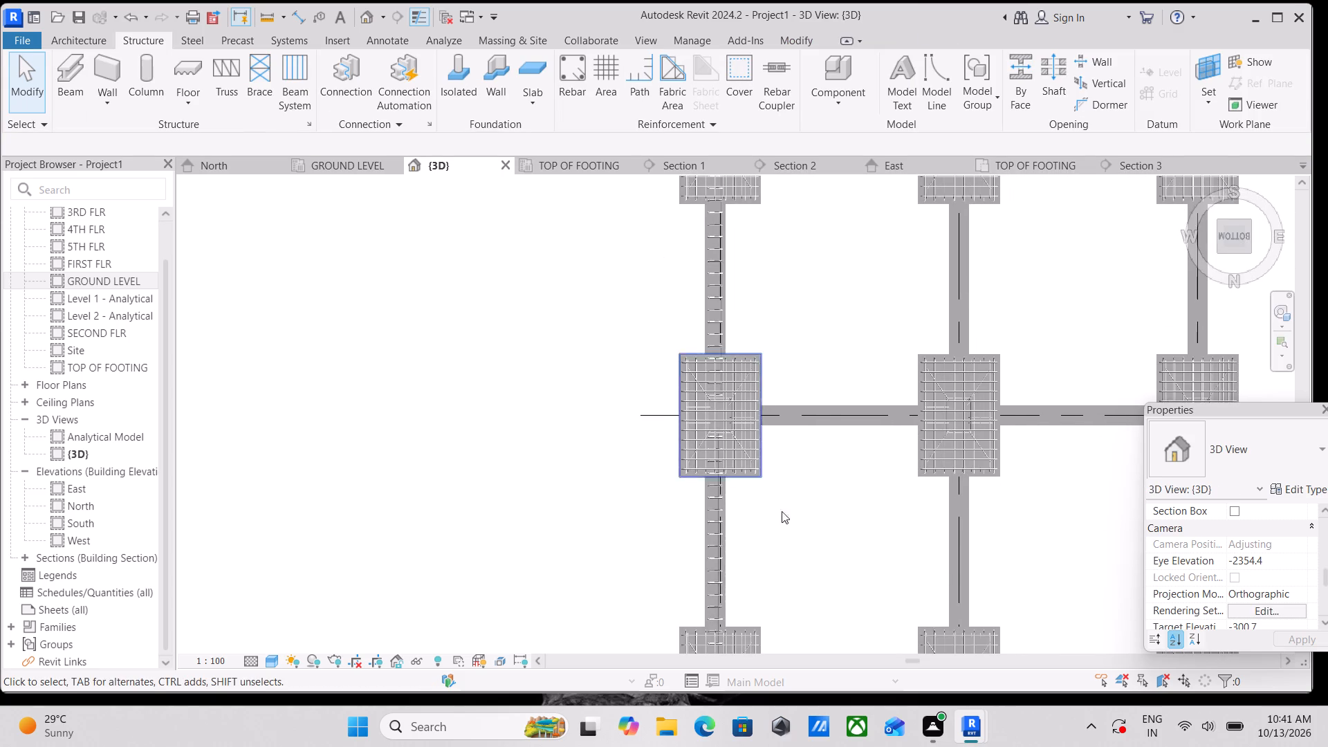
pyautogui.moveTo(784, 577); pyautogui.dragTo(777, 425, button='middle')
pyautogui.scroll(3, 726, 470)
pyautogui.scroll(4, 673, 428)
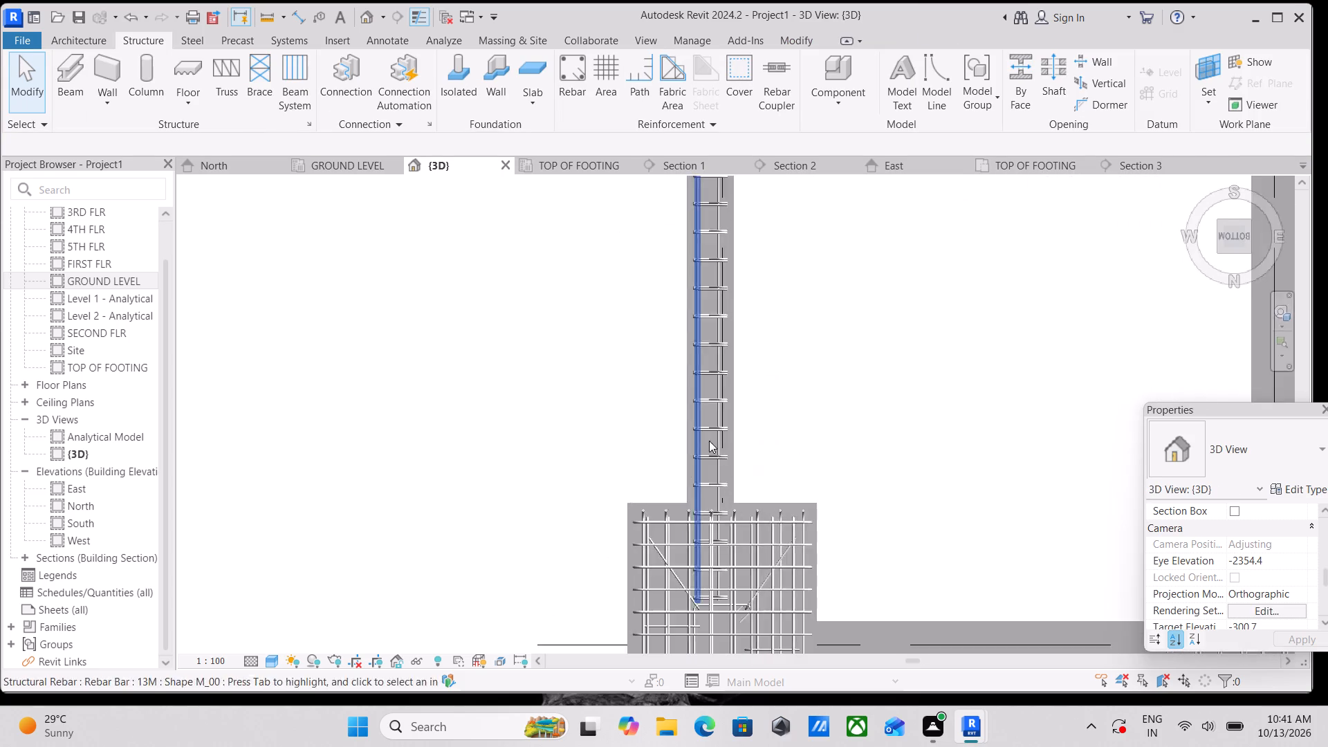
pyautogui.scroll(-4, 736, 433)
pyautogui.moveTo(870, 422); pyautogui.dragTo(879, 320, button='middle')
pyautogui.scroll(-1, 881, 458)
pyautogui.moveTo(881, 449); pyautogui.dragTo(879, 351, button='middle')
pyautogui.click(788, 566)
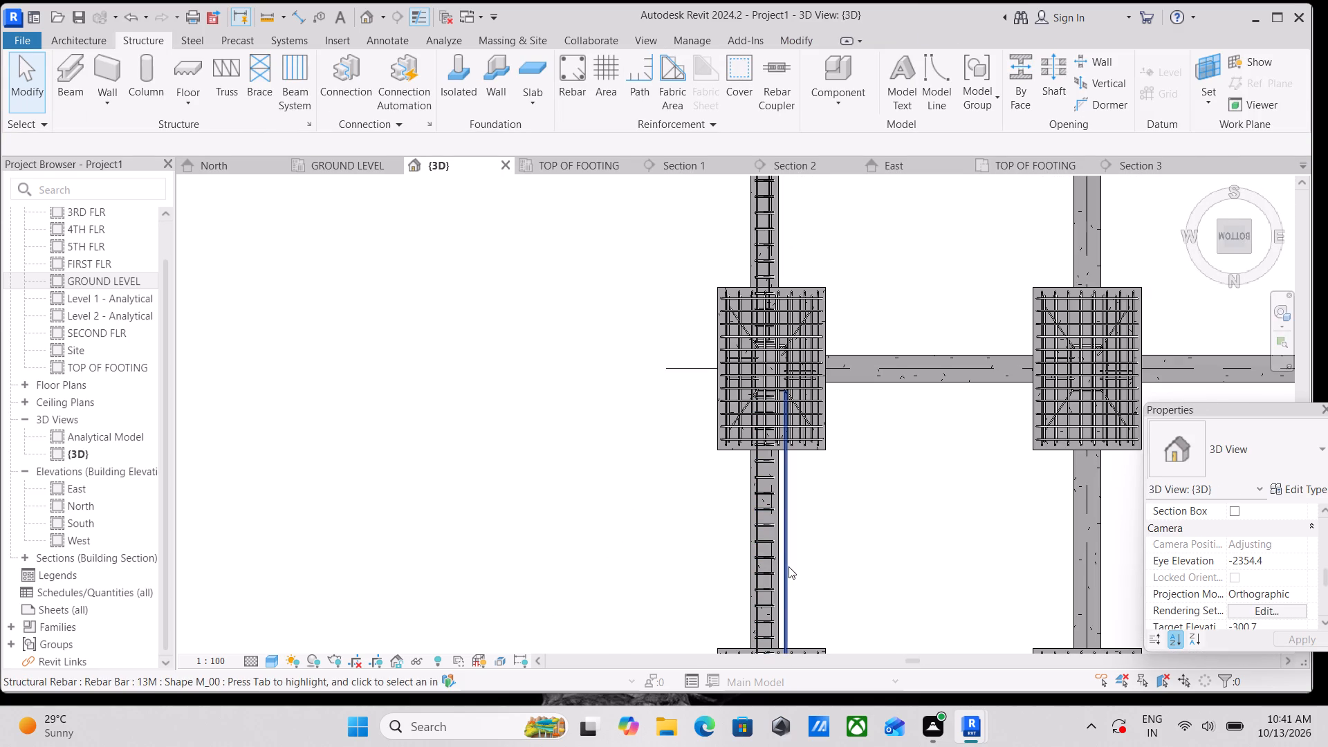
pyautogui.scroll(2, 796, 560)
pyautogui.press('Left')
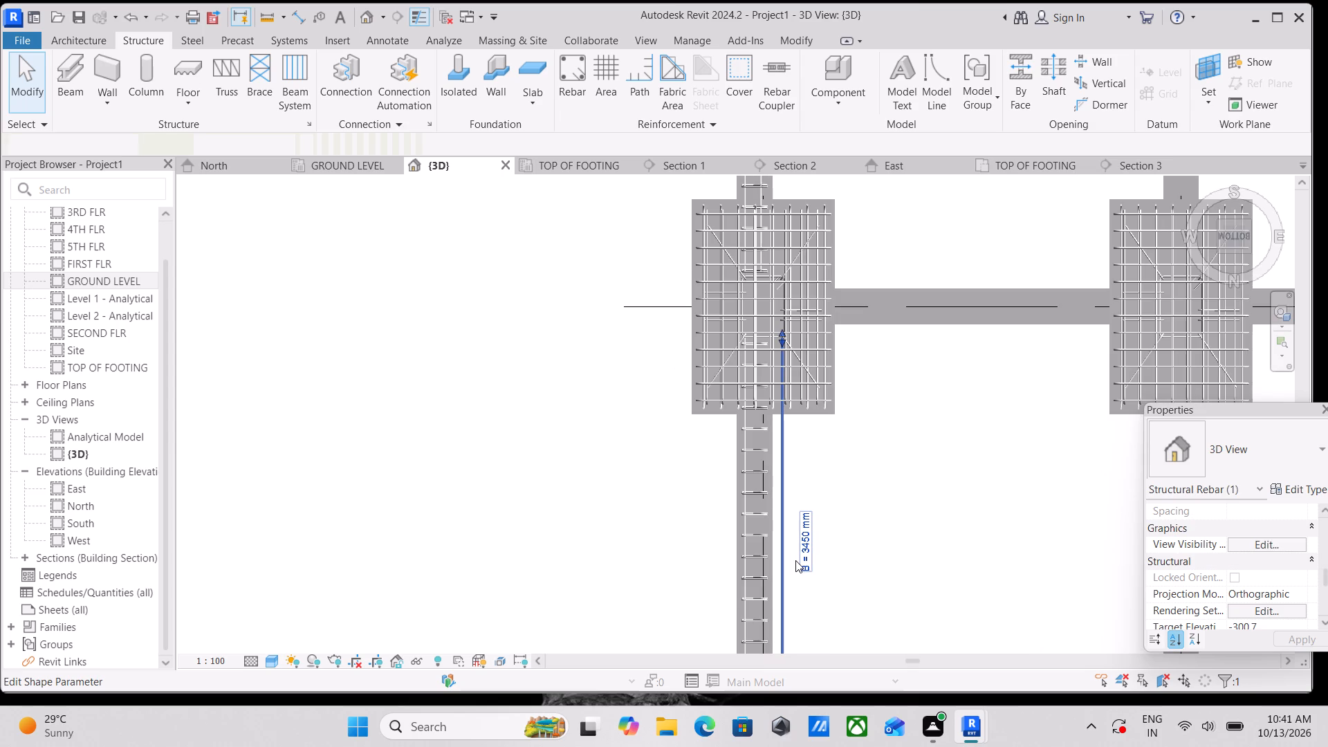
pyautogui.press('Left')
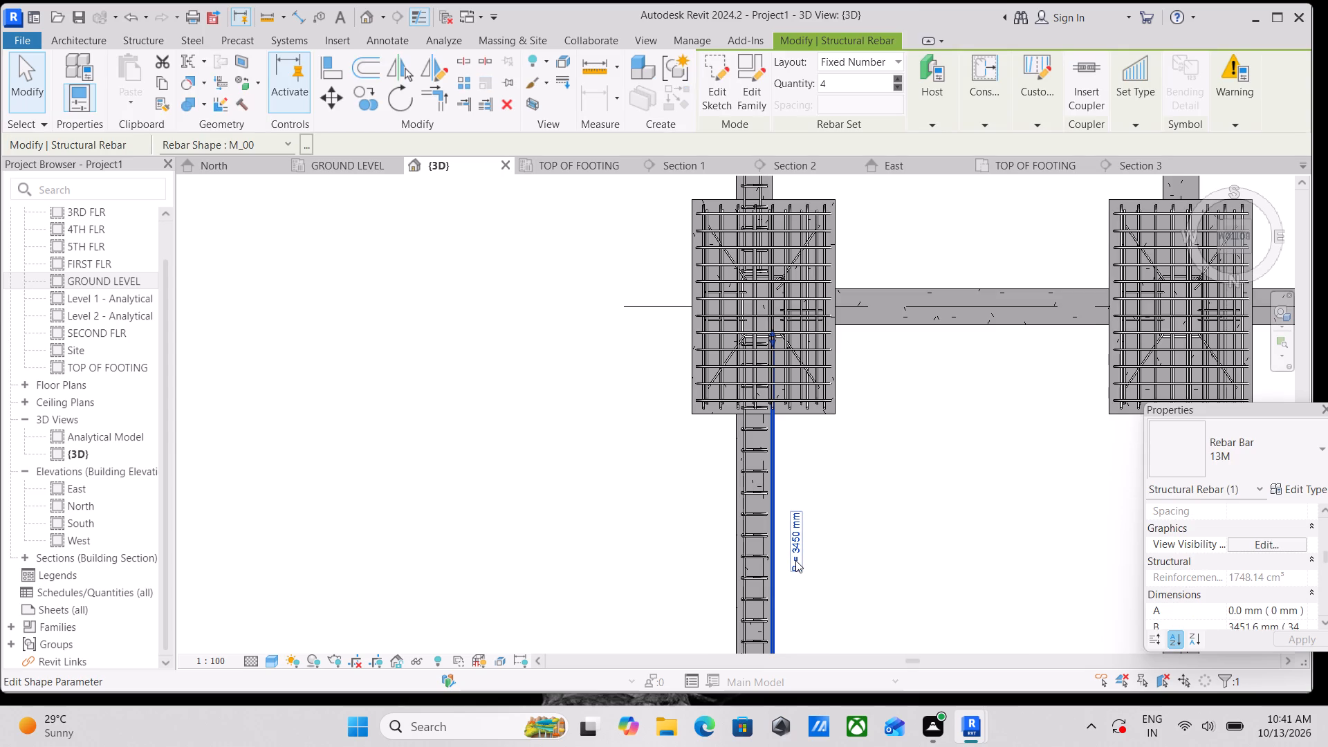
pyautogui.press('Left')
# Nudge the four-bar 13M longitudinal set of the fourth west-edge beam from the south west into its stirrup cage.
pyautogui.scroll(-2, 795, 560)
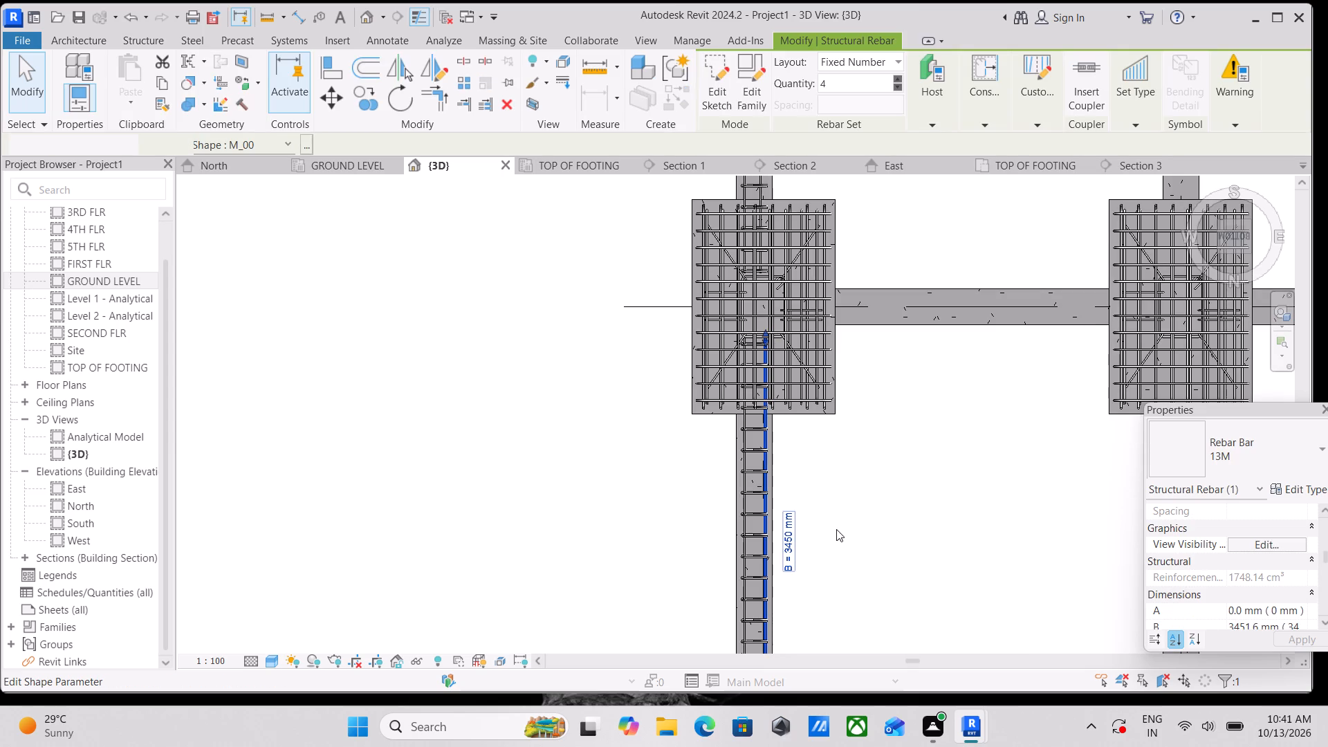
pyautogui.moveTo(841, 512); pyautogui.dragTo(830, 439, button='middle')
pyautogui.moveTo(838, 496); pyautogui.dragTo(828, 408, button='middle')
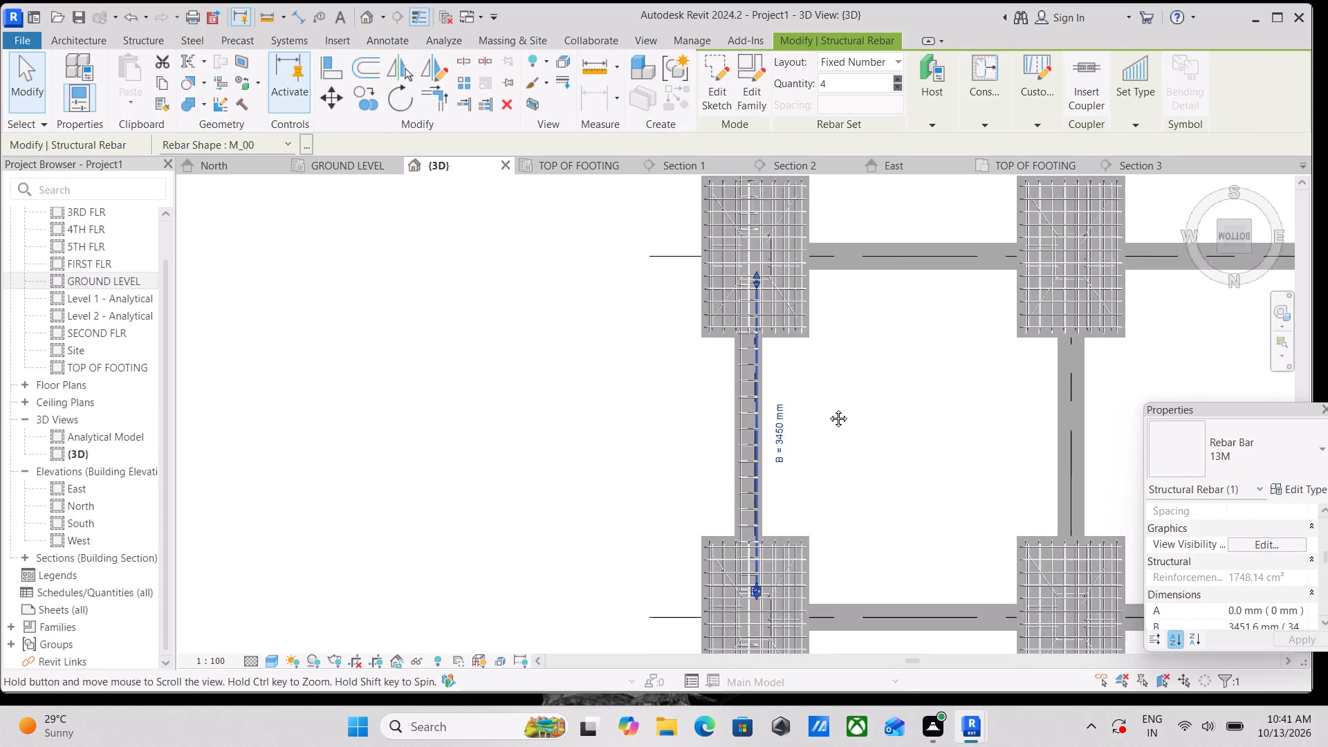
pyautogui.moveTo(828, 408); pyautogui.dragTo(847, 279, button='middle')
pyautogui.moveTo(870, 557); pyautogui.dragTo(826, 320, button='middle')
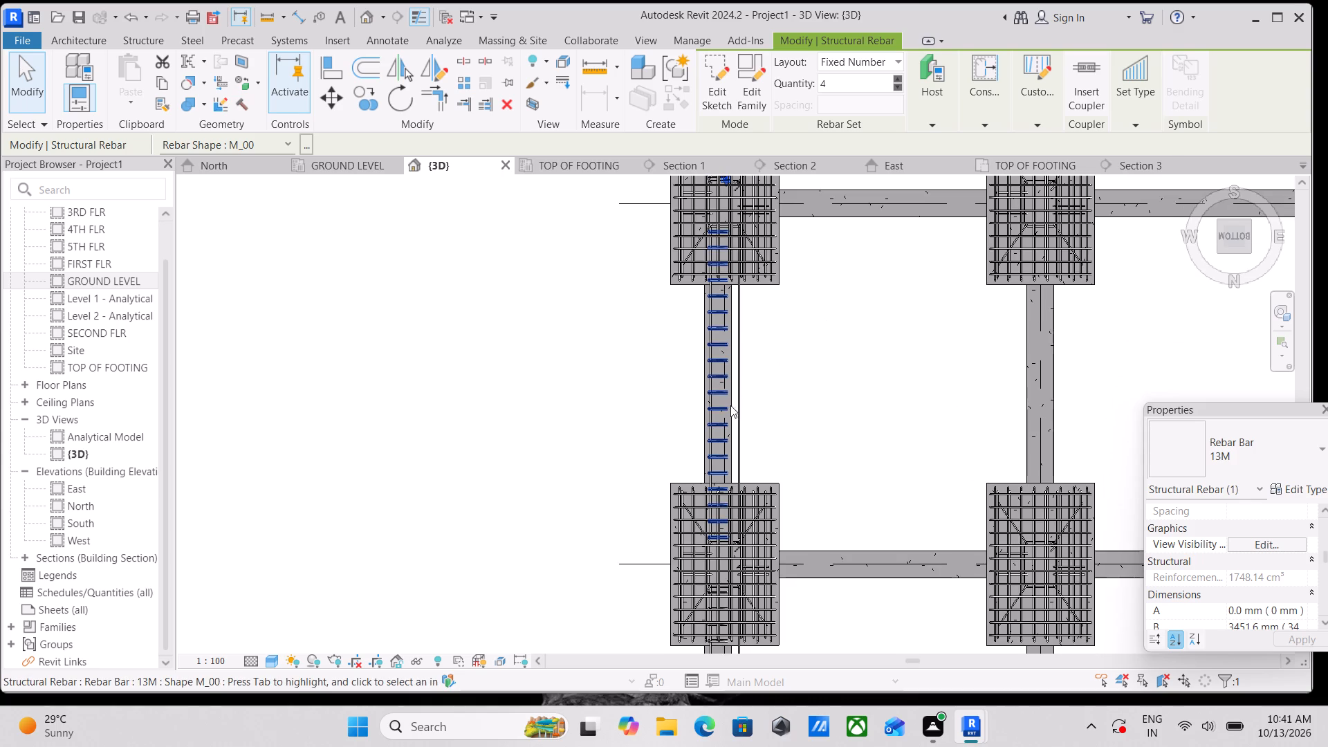
pyautogui.click(739, 407)
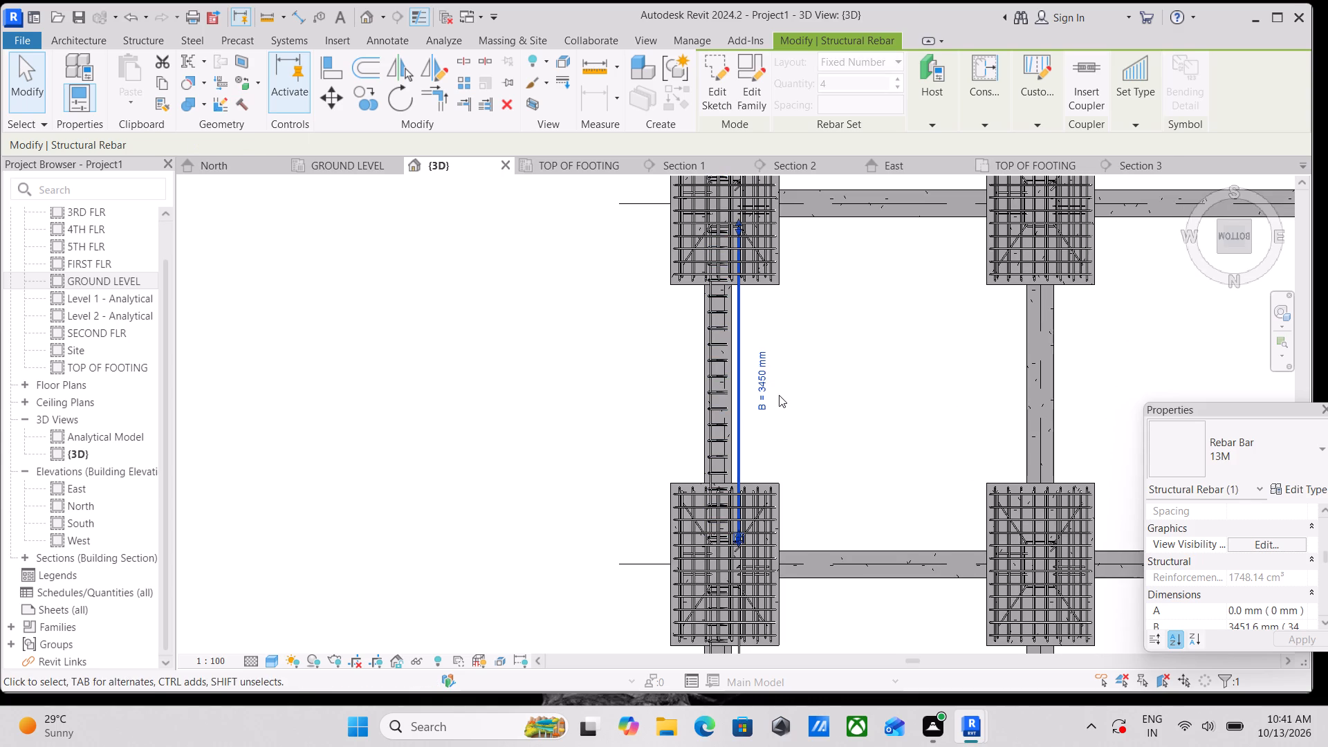
pyautogui.press('Left')
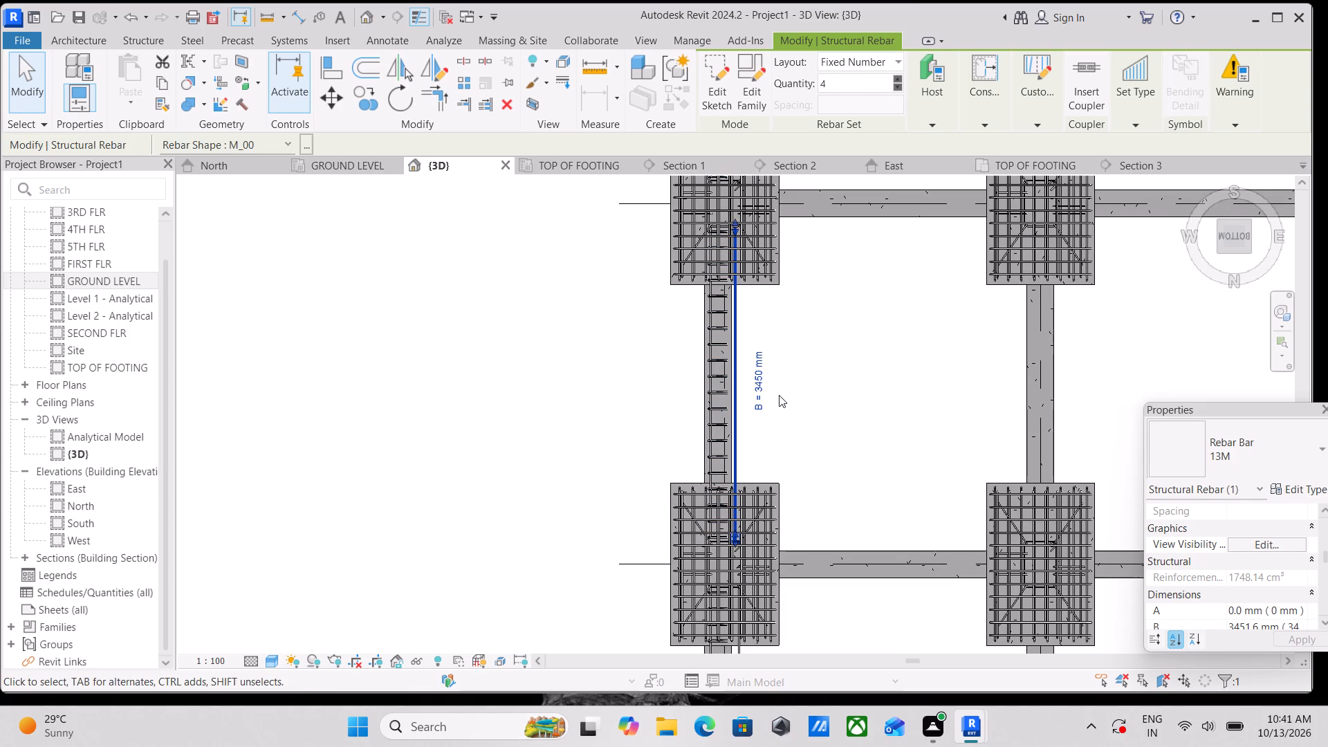
pyautogui.press('Left')
pyautogui.press('Left')
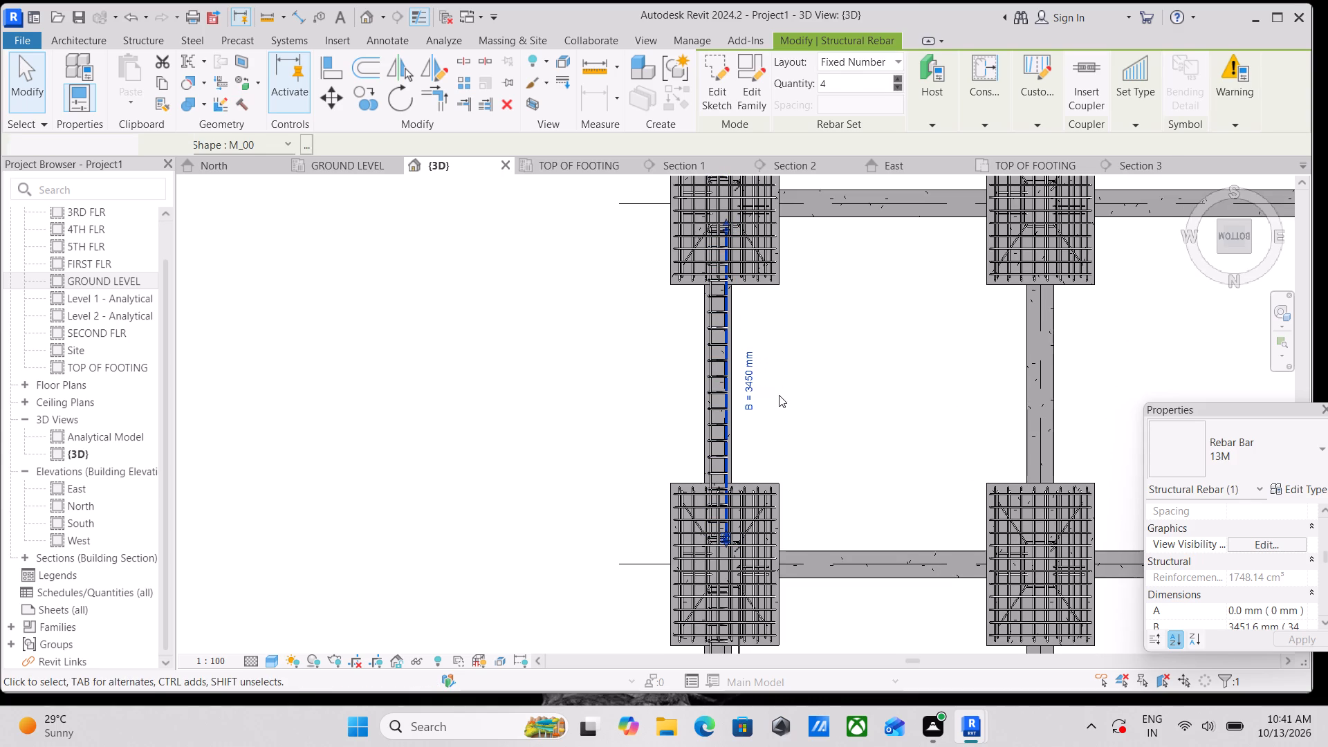
pyautogui.press('Left')
# Nudge the four-bar 13M longitudinal set of the north corner beam on the west edge sideways into its stirrup cage.
pyautogui.scroll(-1, 779, 395)
pyautogui.moveTo(779, 390); pyautogui.dragTo(775, 313, button='middle')
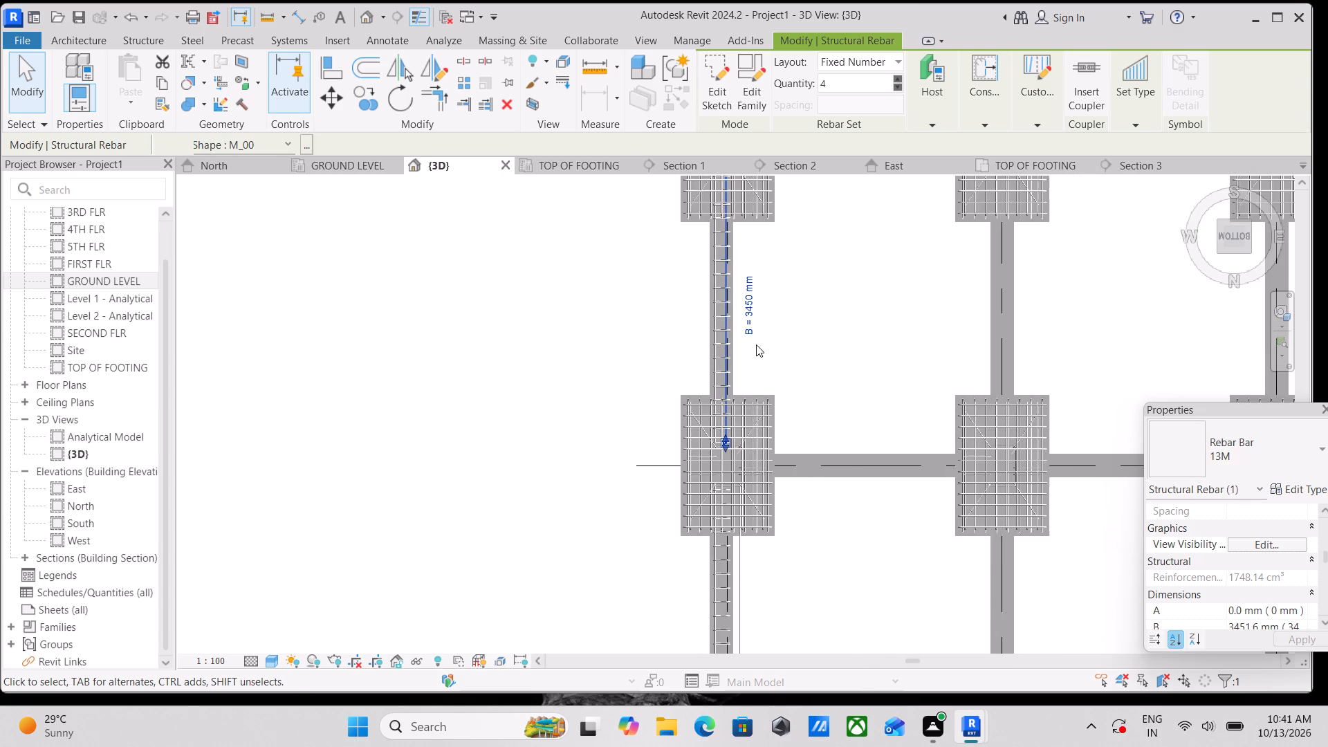
pyautogui.moveTo(756, 400); pyautogui.dragTo(761, 333, button='middle')
pyautogui.moveTo(780, 531); pyautogui.dragTo(778, 369, button='middle')
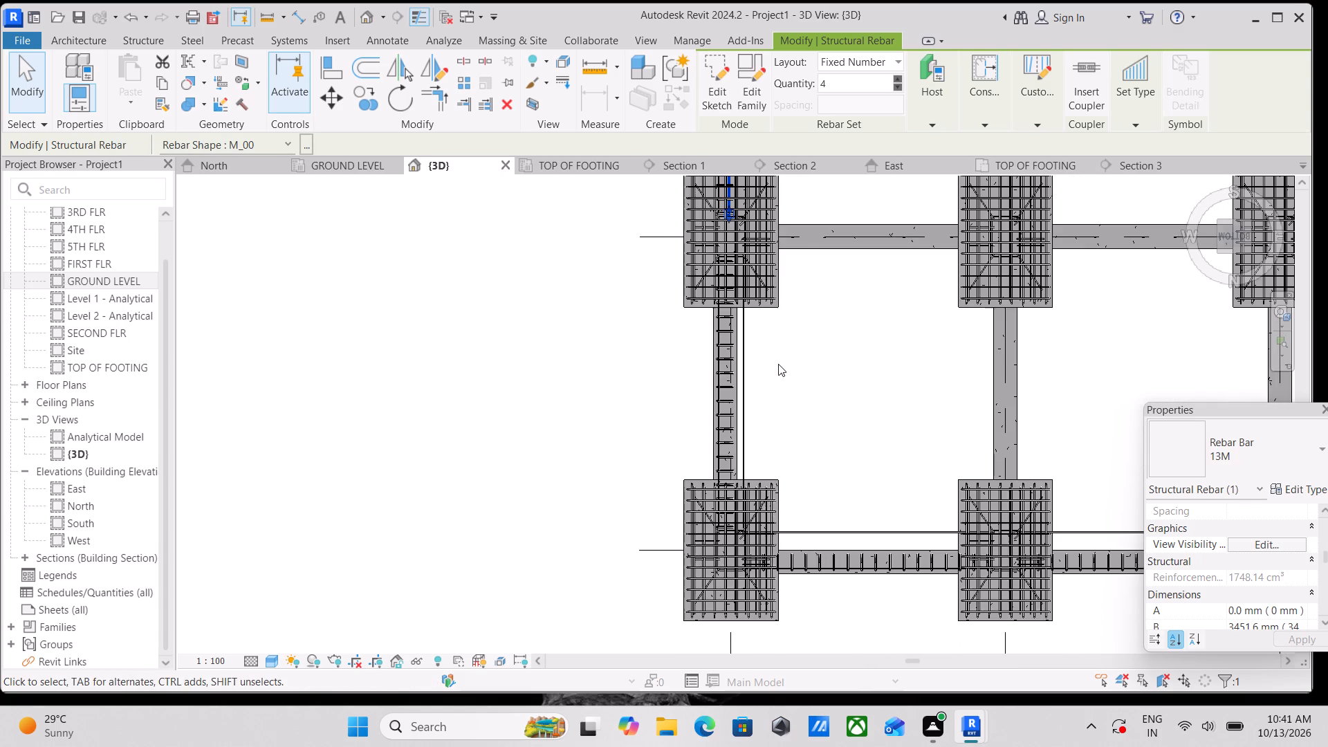
pyautogui.click(744, 386)
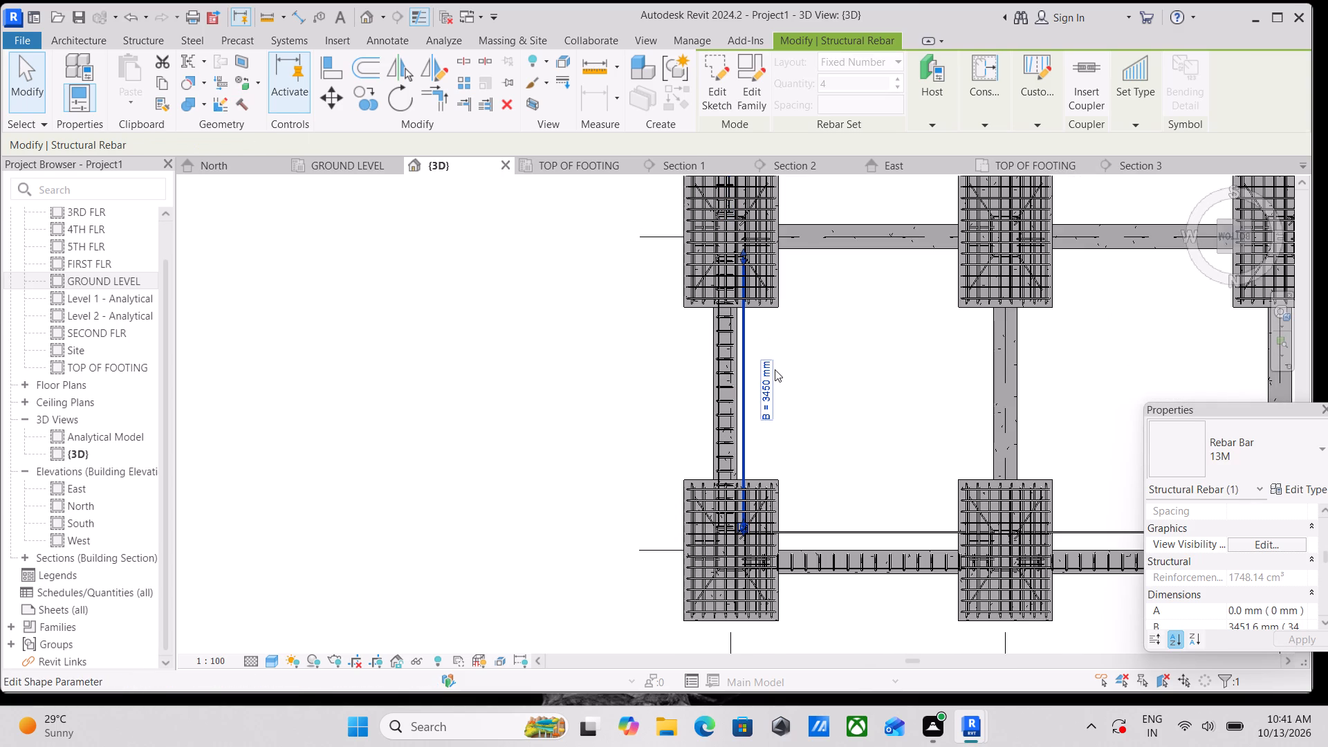
pyautogui.press('Left')
pyautogui.press('Left')
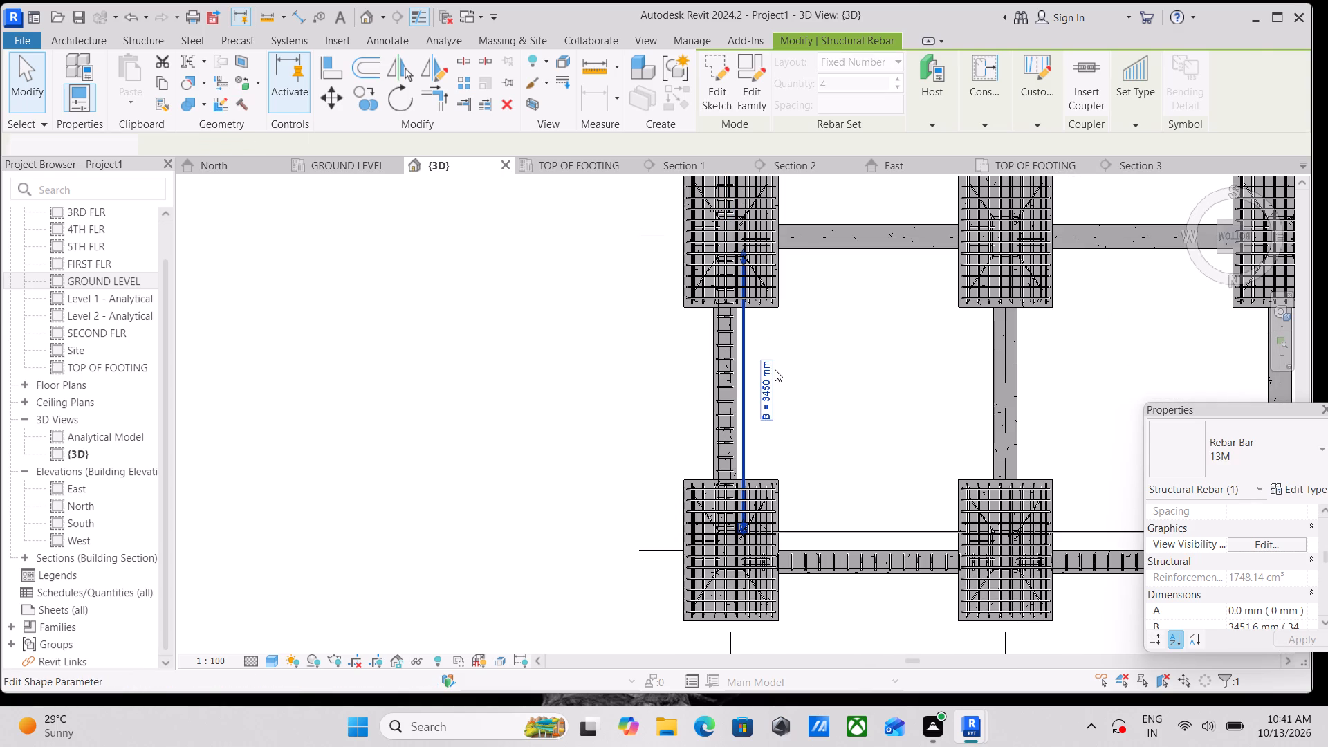
pyautogui.press('Left')
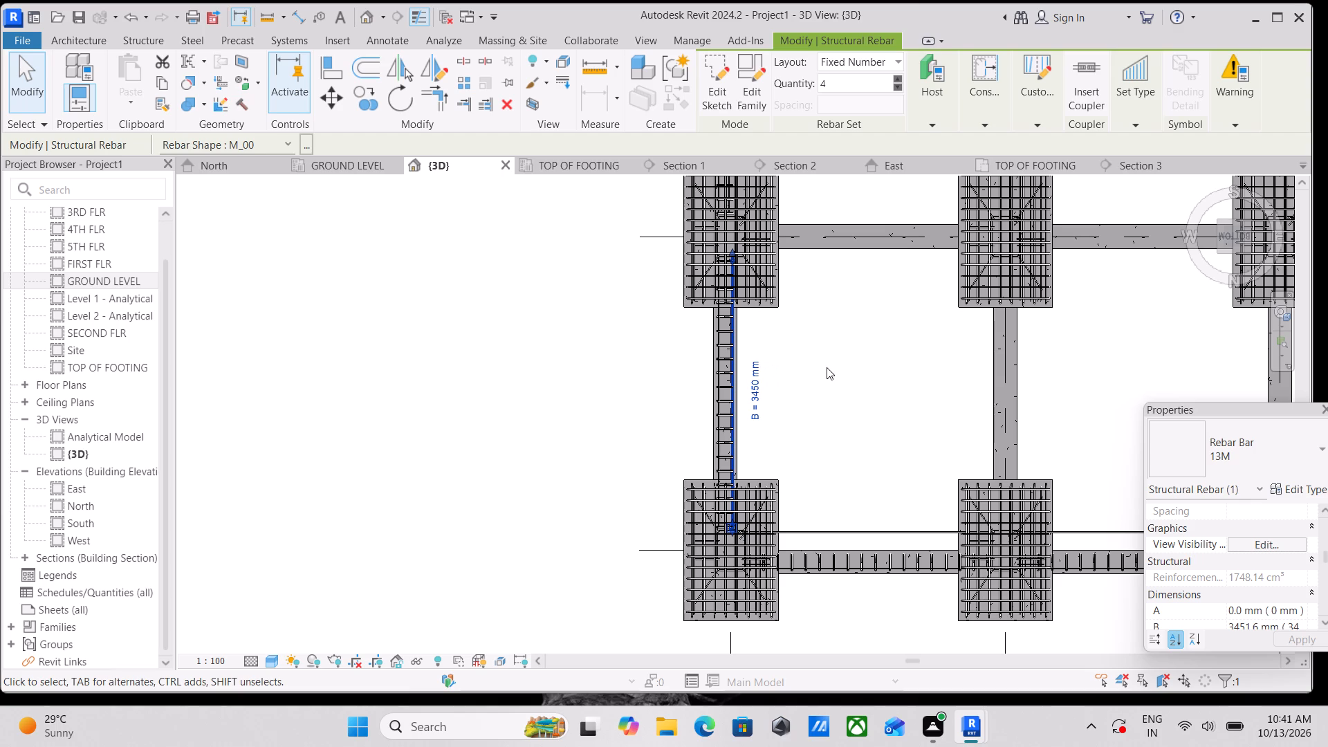
pyautogui.press('Left')
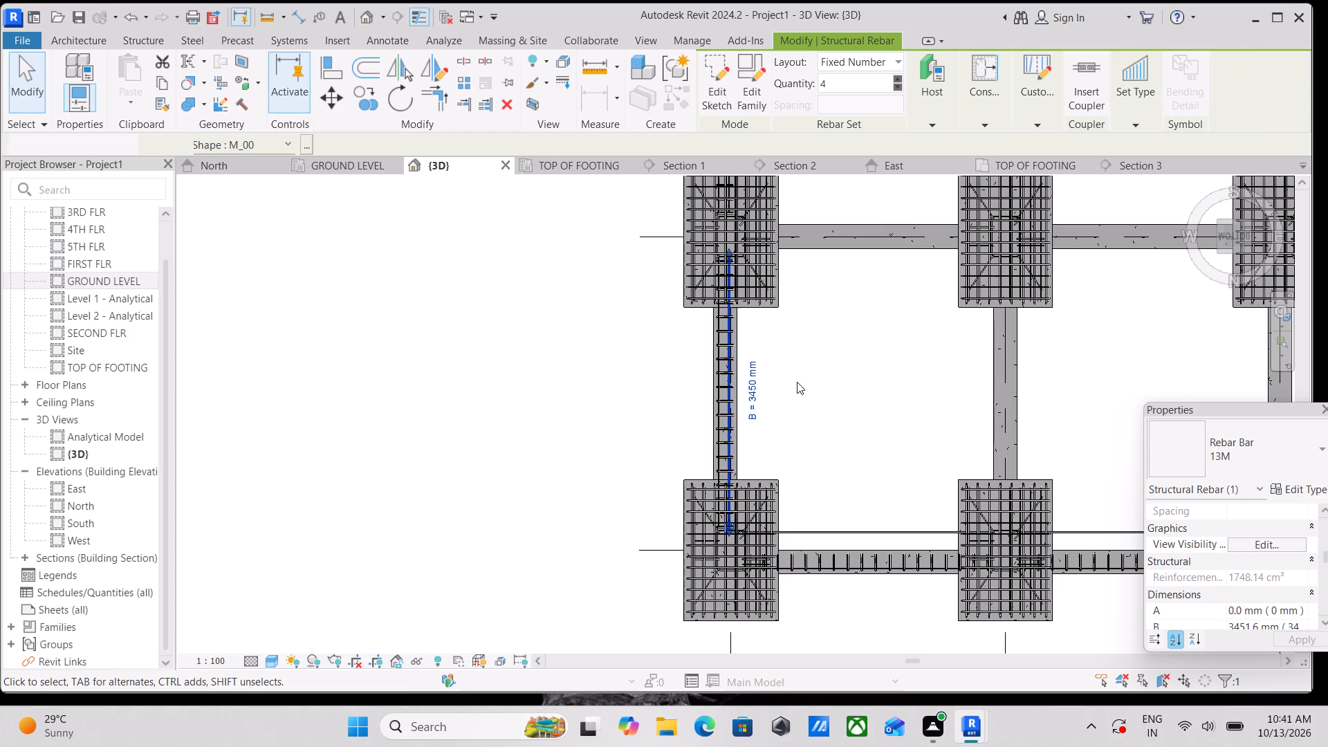
pyautogui.moveTo(797, 382); pyautogui.dragTo(795, 310, button='middle')
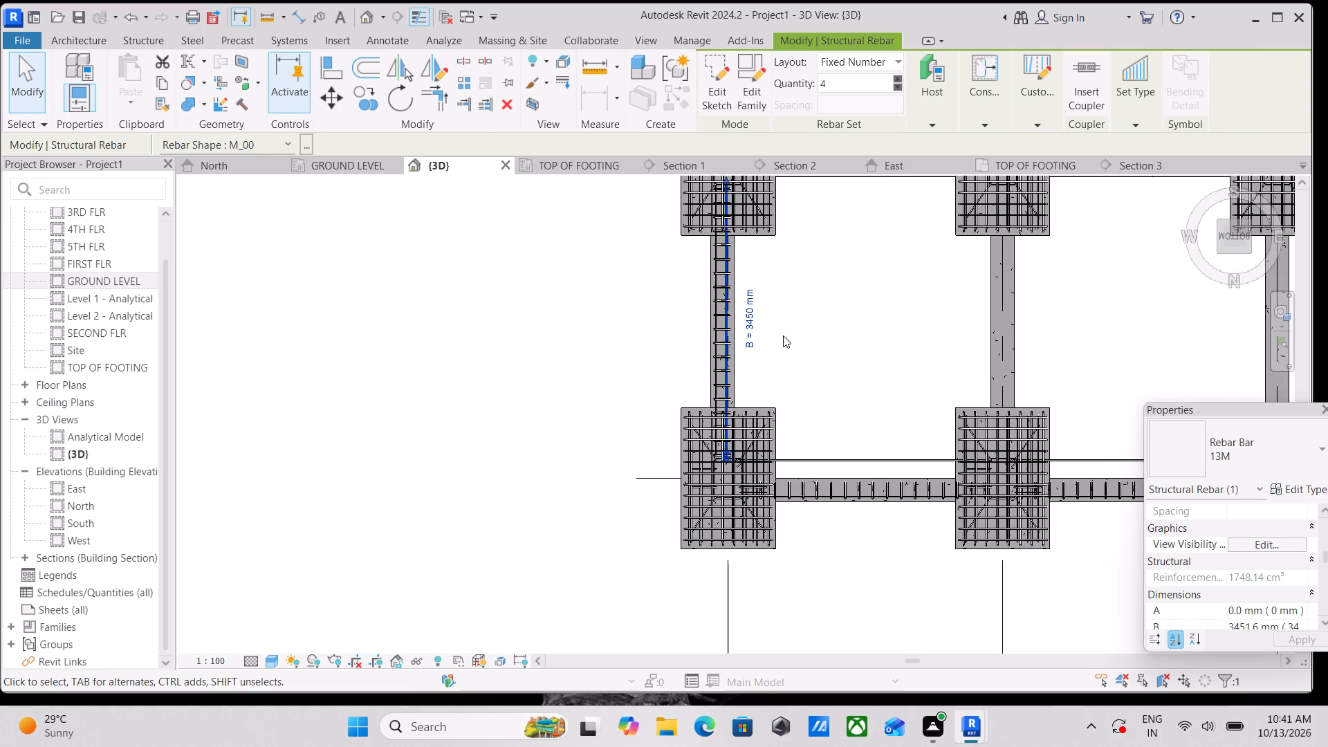
pyautogui.press('Right')
pyautogui.scroll(-1, 791, 377)
pyautogui.moveTo(791, 377); pyautogui.dragTo(706, 378, button='middle')
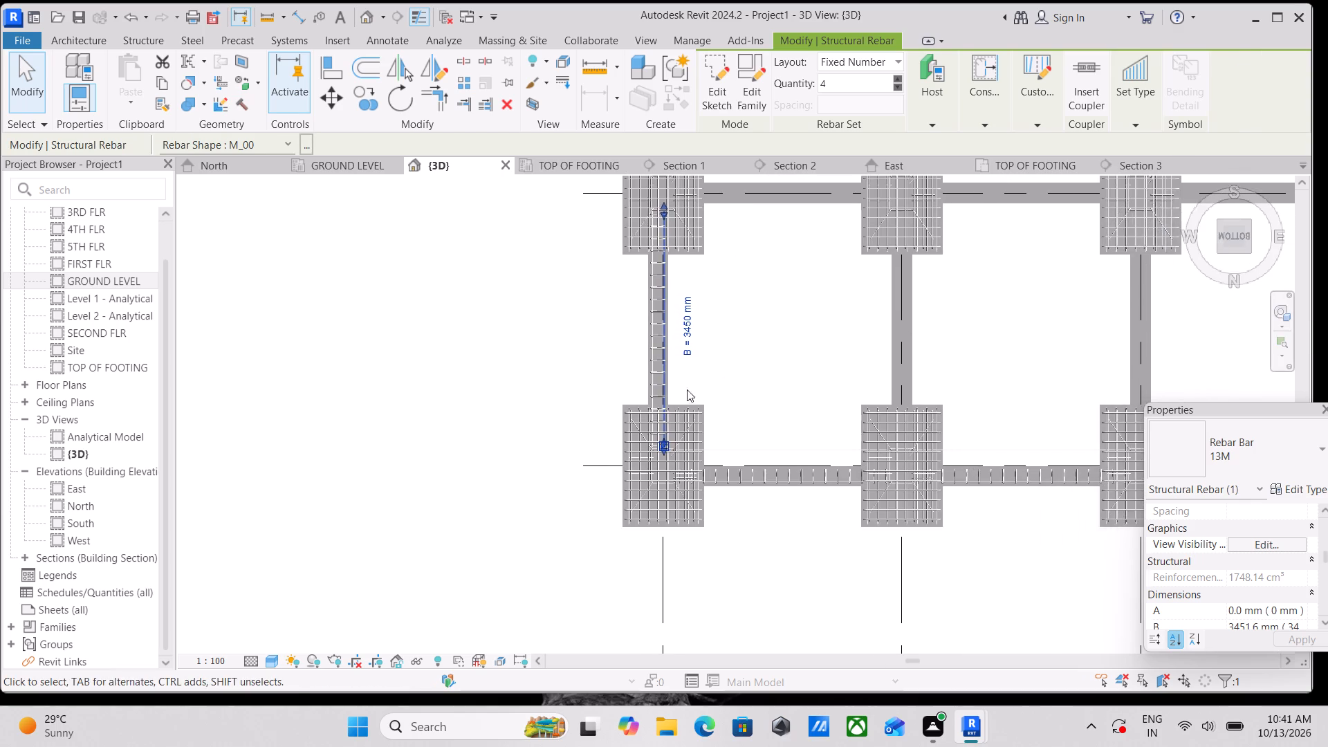
# Move the four-bar 13M longitudinal sets of all five beams along grid A together, north into their stirrup cages.
pyautogui.click(585, 473)
pyautogui.scroll(-3, 585, 473)
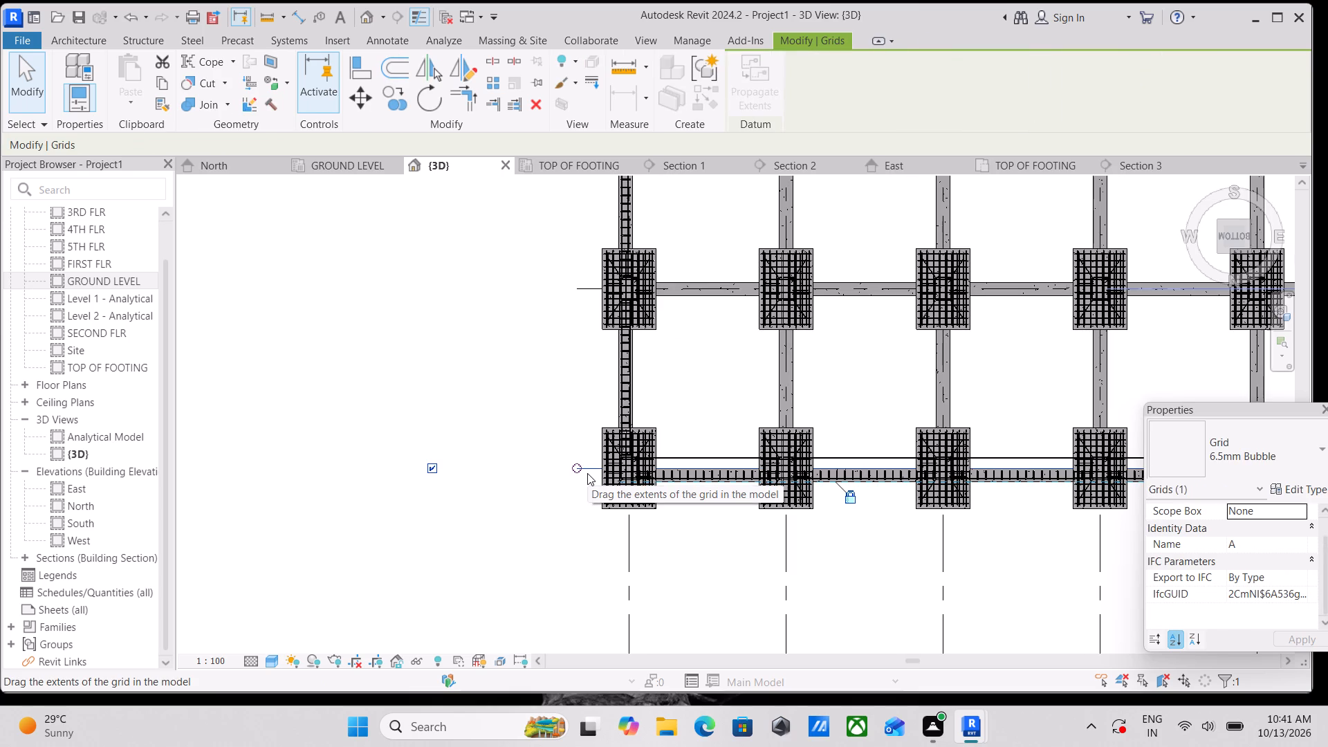
pyautogui.click(697, 458)
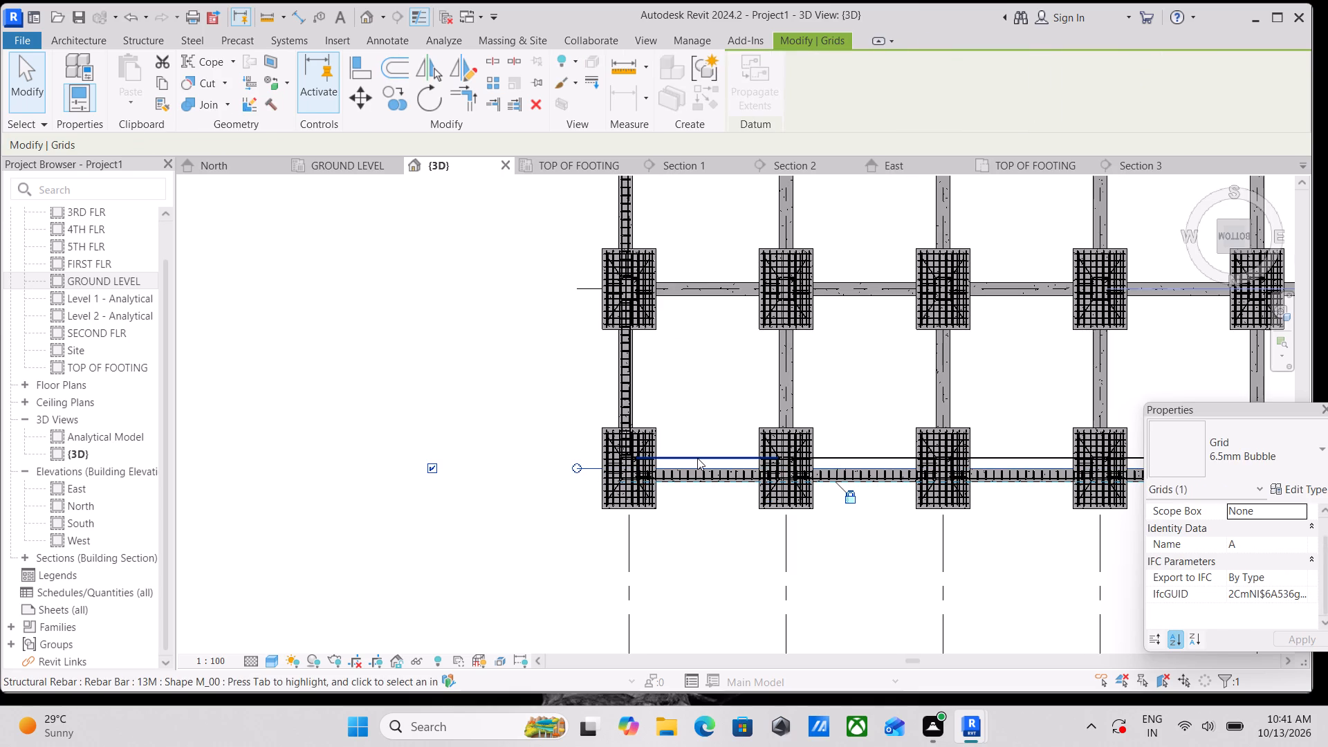
pyautogui.scroll(-1, 713, 449)
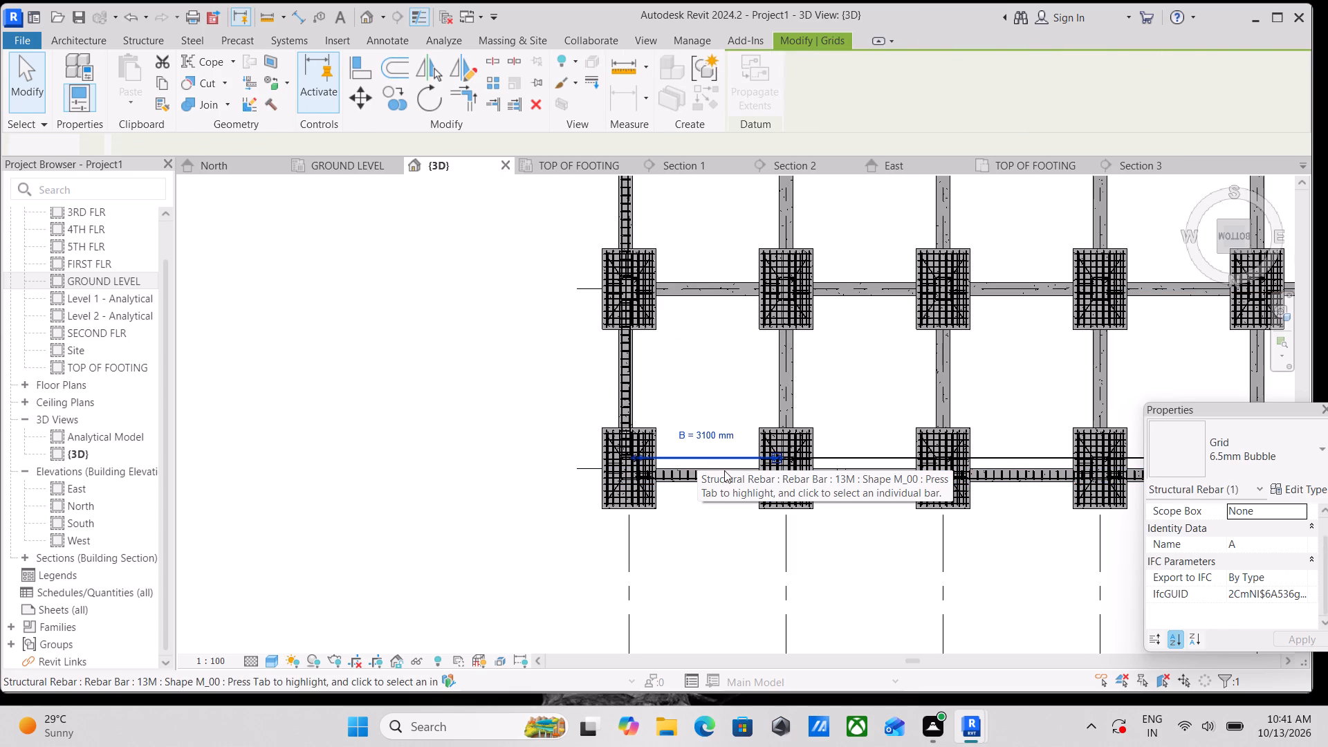
pyautogui.moveTo(856, 363); pyautogui.dragTo(755, 367, button='middle')
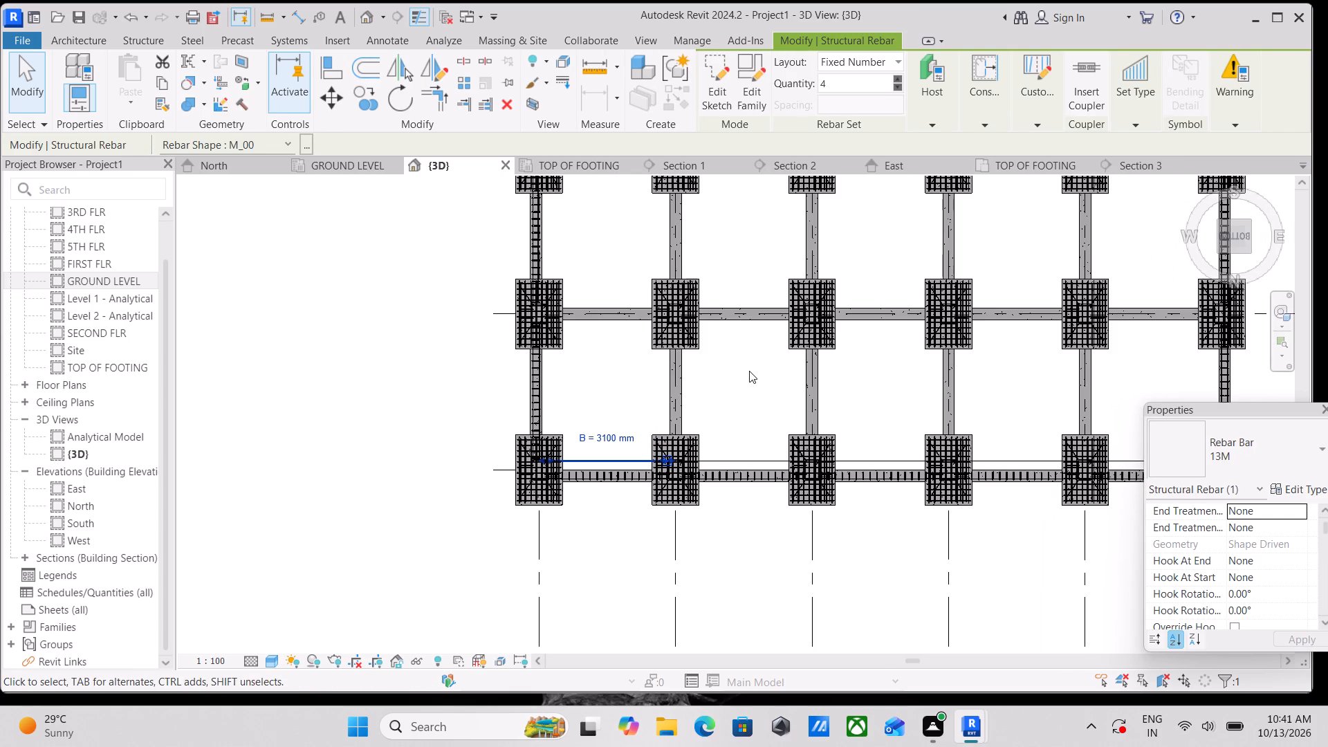
pyautogui.keyDown('ctrl'); pyautogui.click(744, 460); pyautogui.keyUp('ctrl')
pyautogui.moveTo(764, 365); pyautogui.dragTo(669, 362, button='middle')
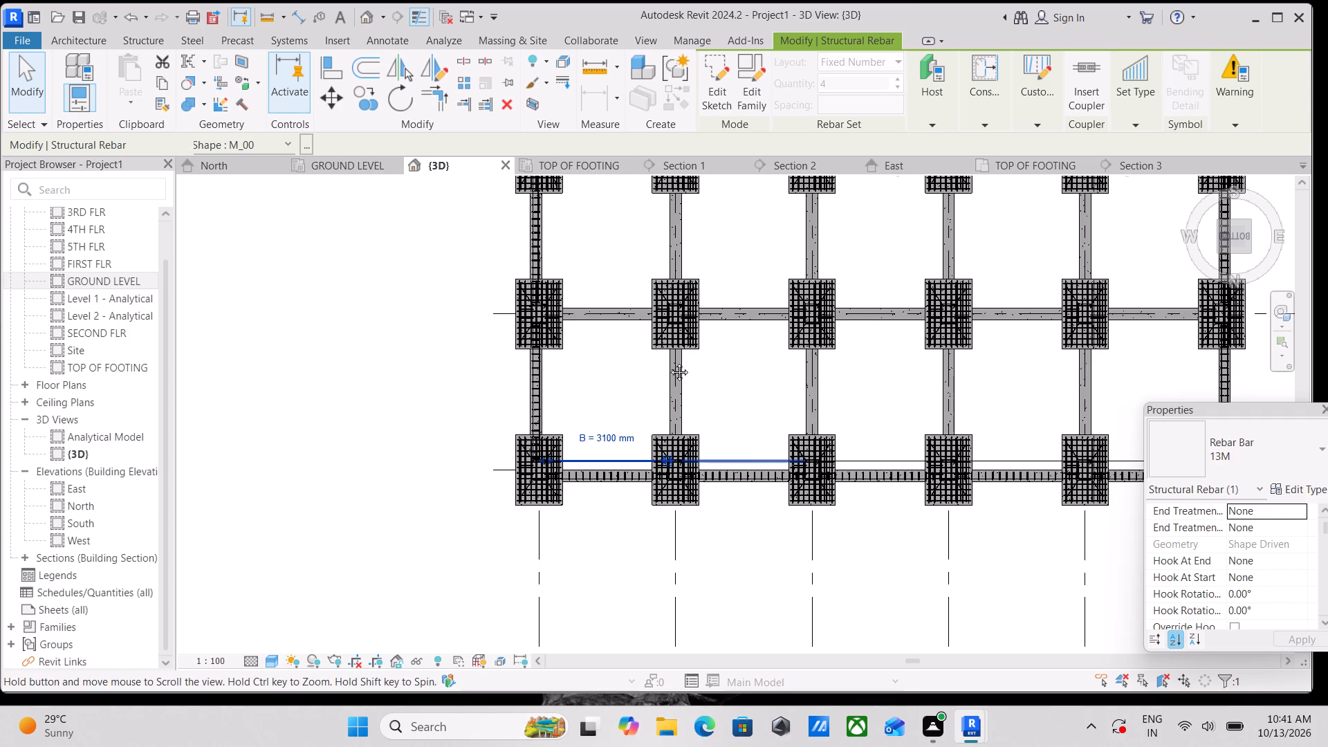
pyautogui.moveTo(669, 362); pyautogui.dragTo(654, 362, button='middle')
pyautogui.keyDown('ctrl'); pyautogui.click(759, 456); pyautogui.keyUp('ctrl')
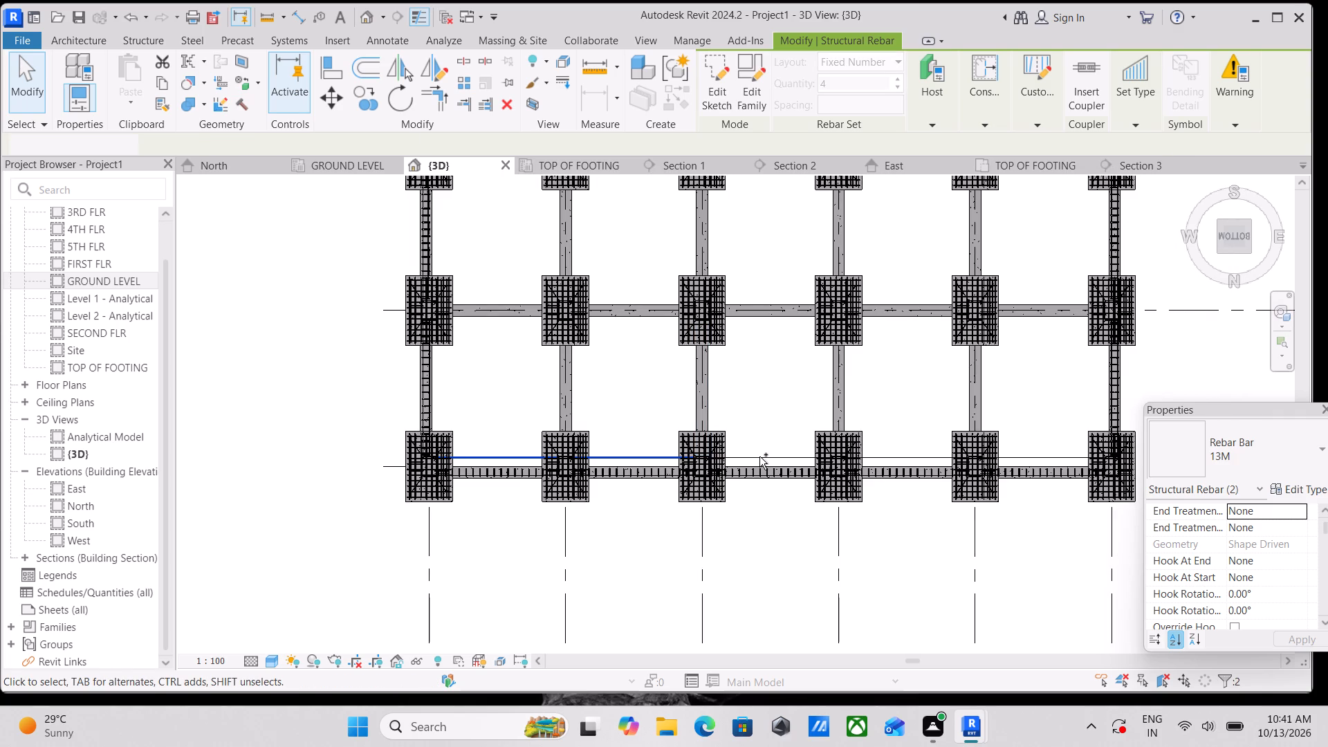
pyautogui.scroll(-1, 791, 383)
pyautogui.moveTo(791, 382); pyautogui.dragTo(665, 391, button='middle')
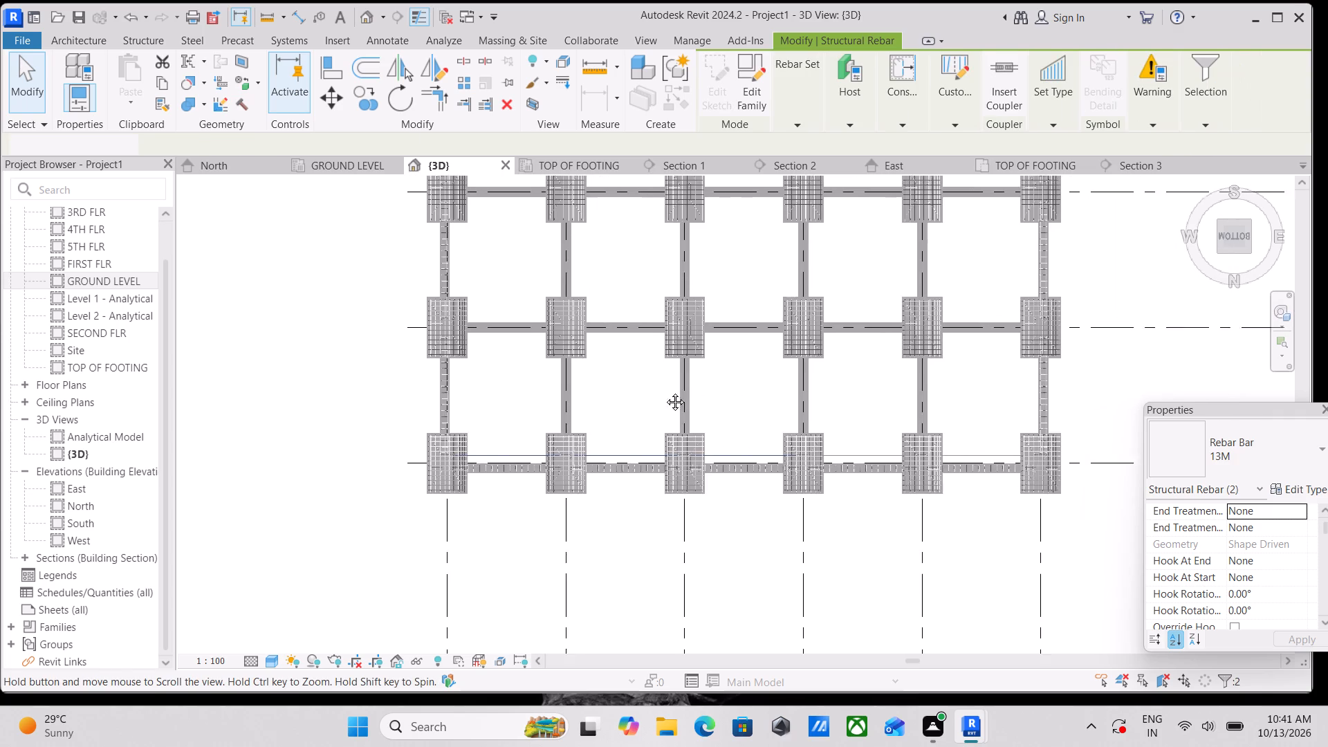
pyautogui.moveTo(665, 391); pyautogui.dragTo(638, 392, button='middle')
pyautogui.scroll(5, 735, 453)
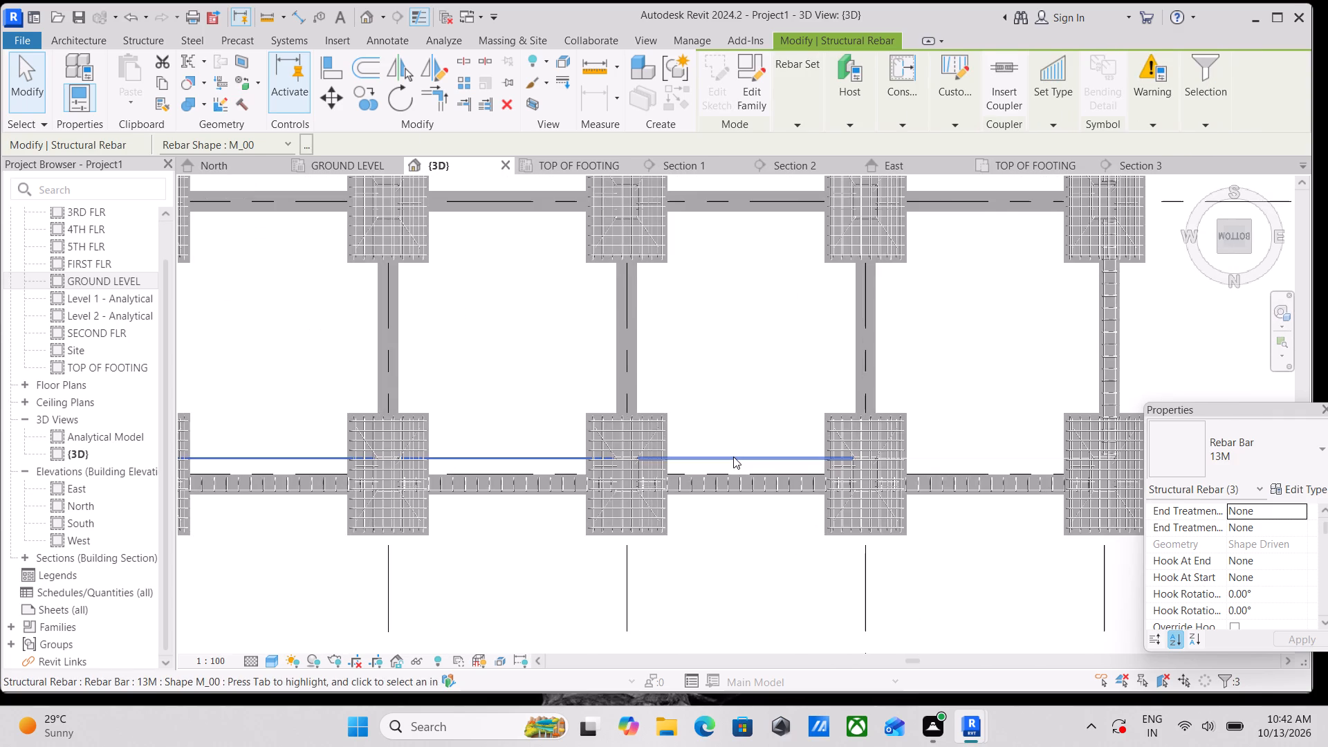
pyautogui.keyDown('ctrl'); pyautogui.click(733, 456); pyautogui.keyUp('ctrl')
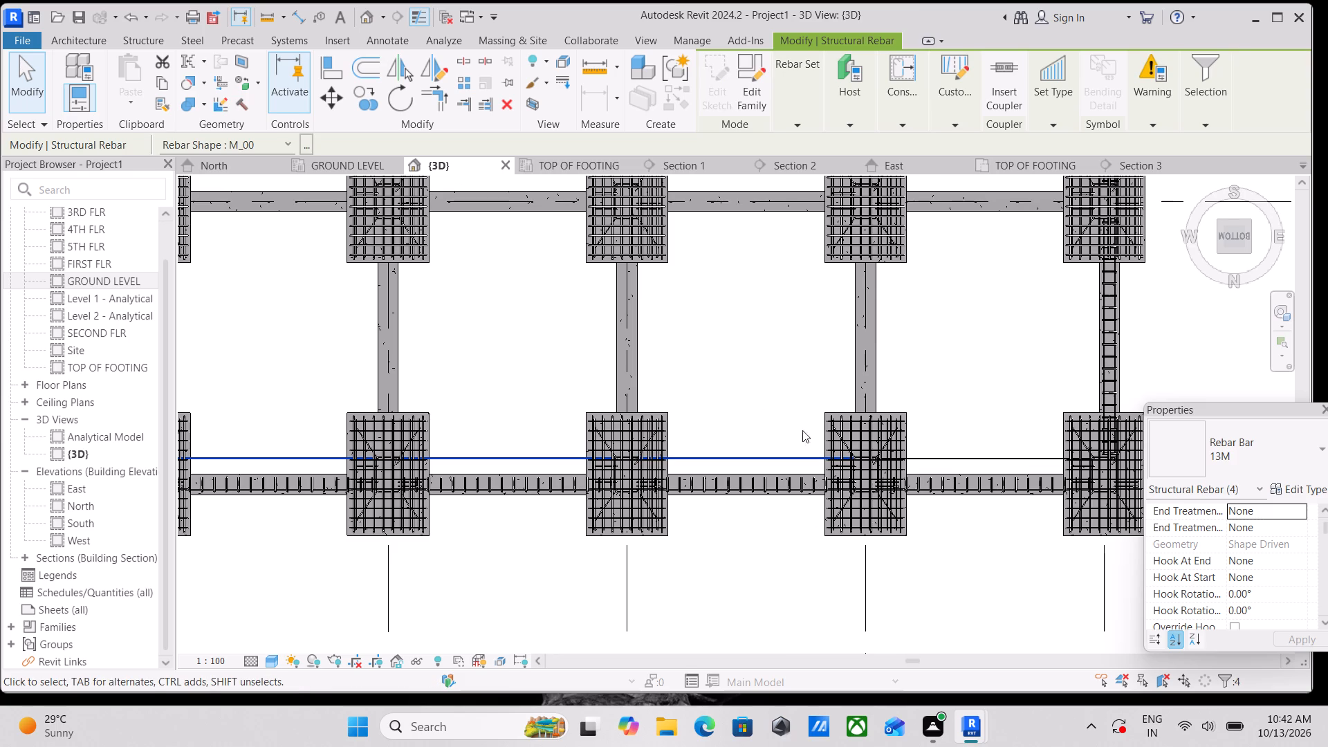
pyautogui.keyDown('ctrl'); pyautogui.click(938, 461); pyautogui.keyUp('ctrl')
pyautogui.scroll(-2, 938, 460)
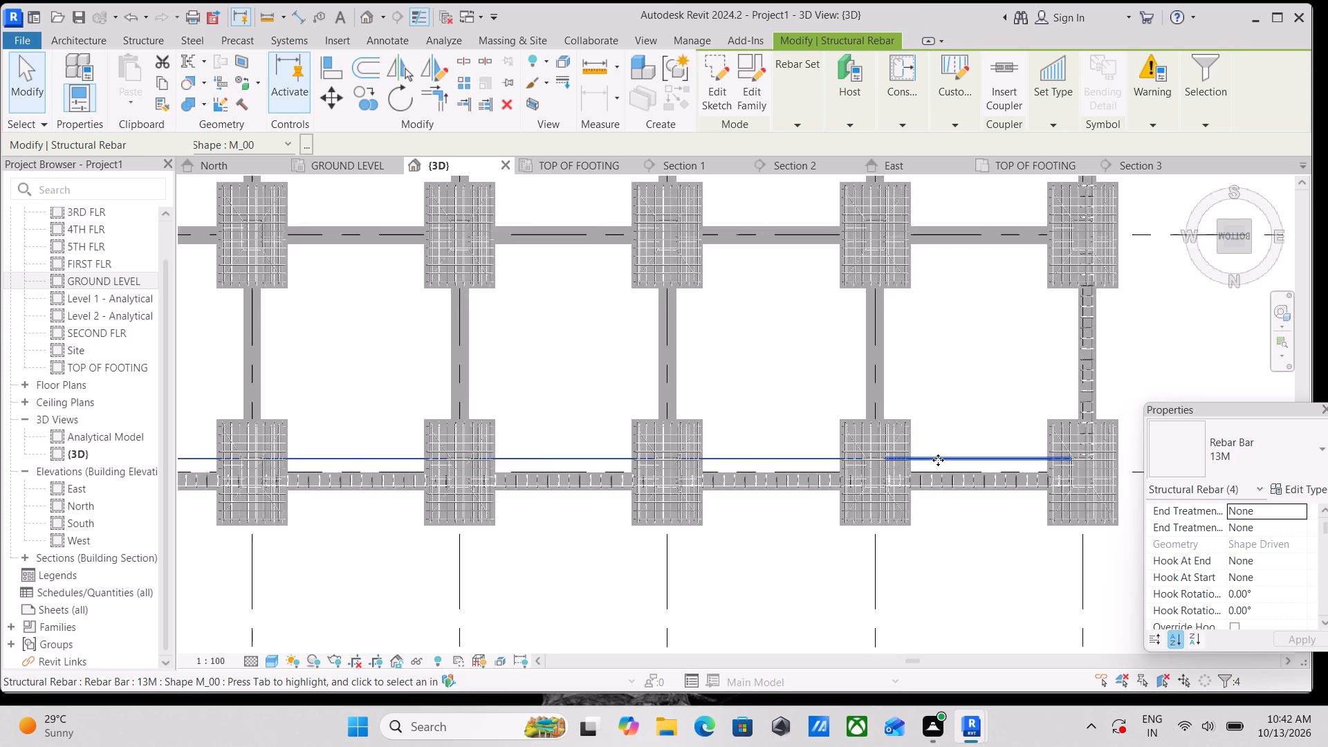
pyautogui.scroll(-1, 938, 460)
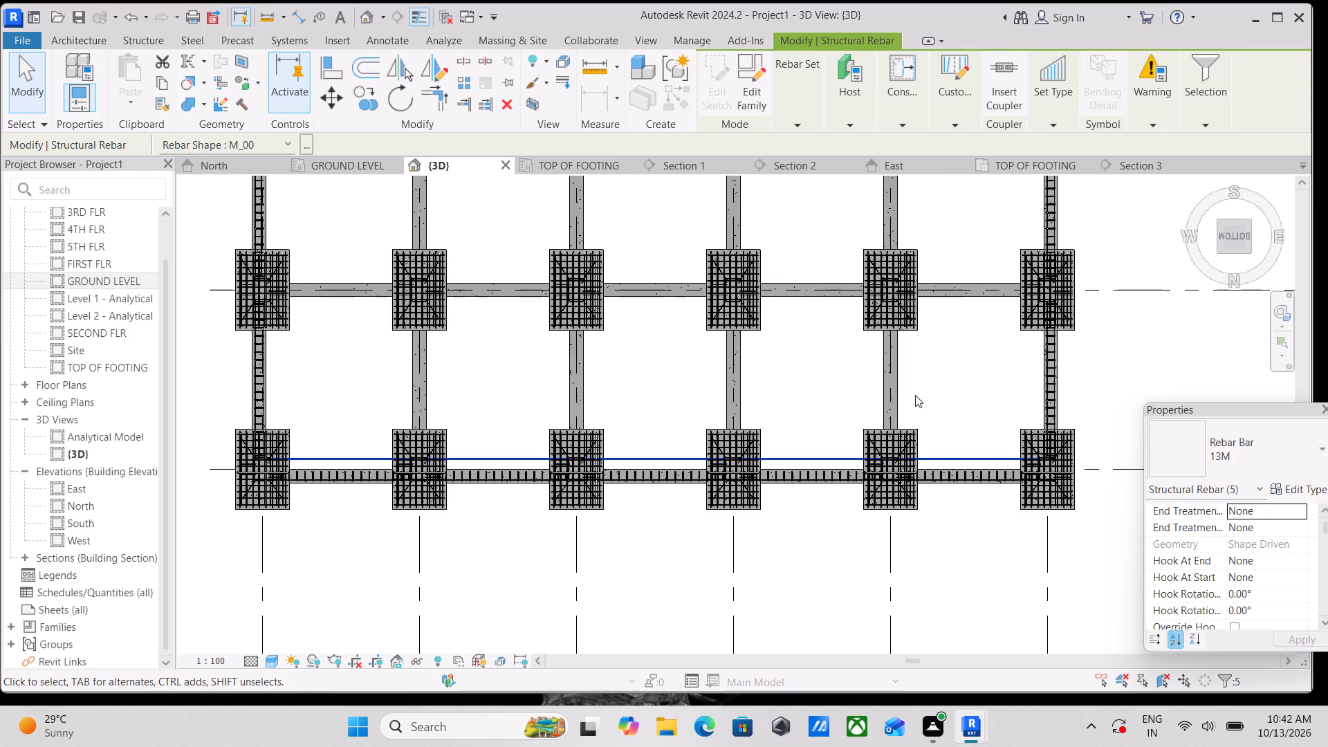
pyautogui.scroll(-1, 624, 387)
pyautogui.moveTo(624, 387); pyautogui.dragTo(673, 387, button='middle')
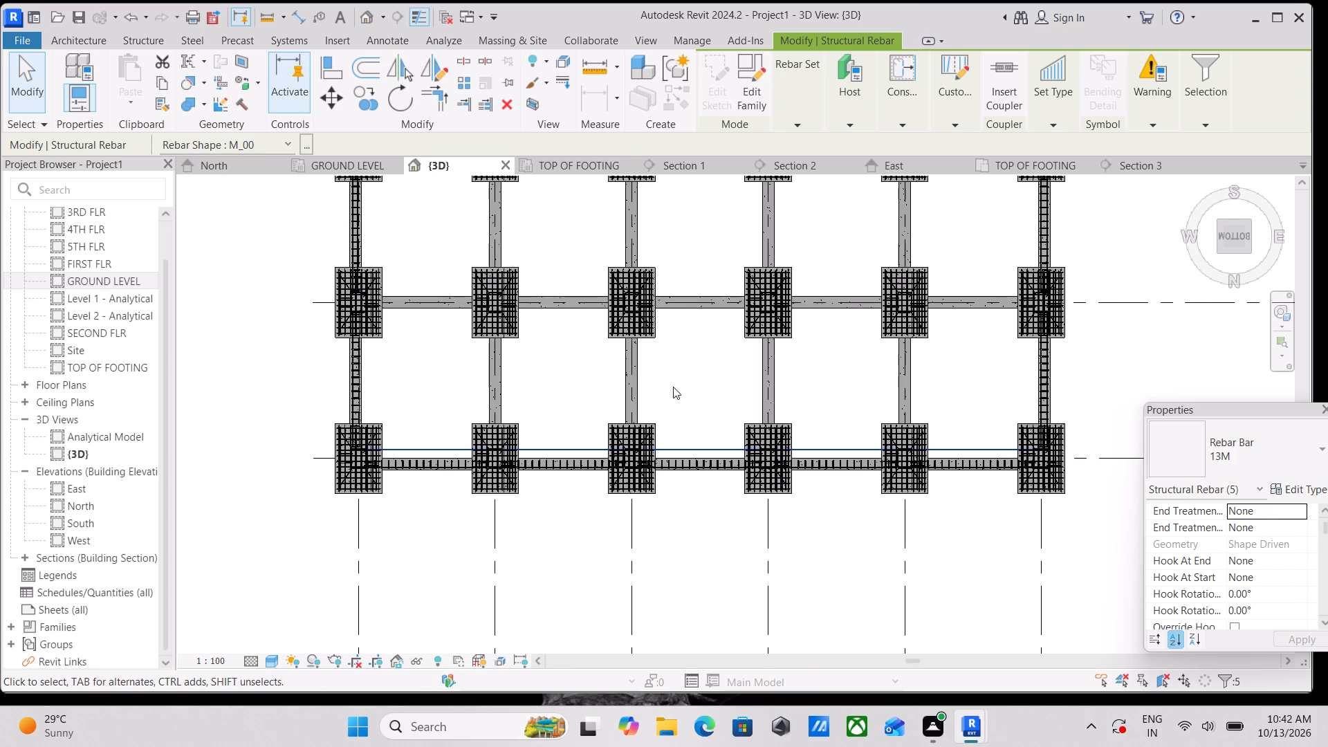
pyautogui.click(325, 87)
pyautogui.click(569, 445)
pyautogui.scroll(3, 569, 445)
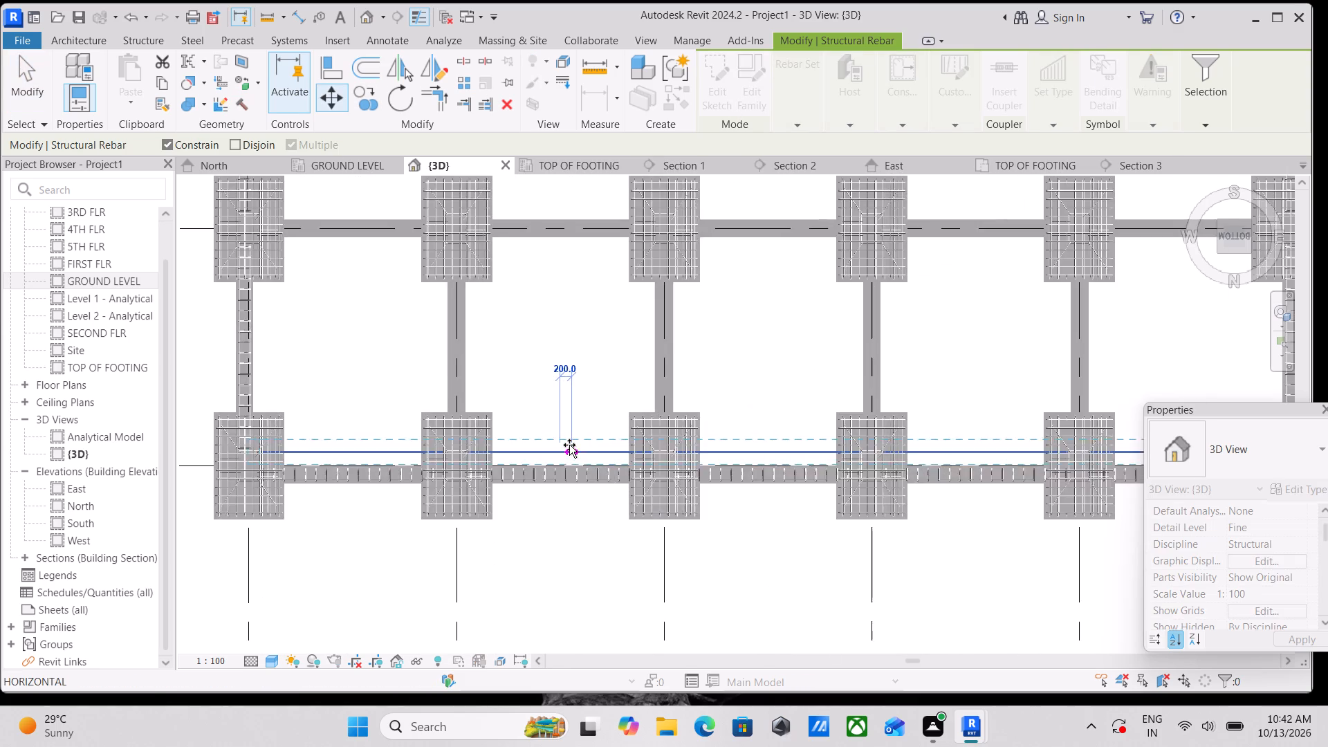
pyautogui.scroll(2, 569, 445)
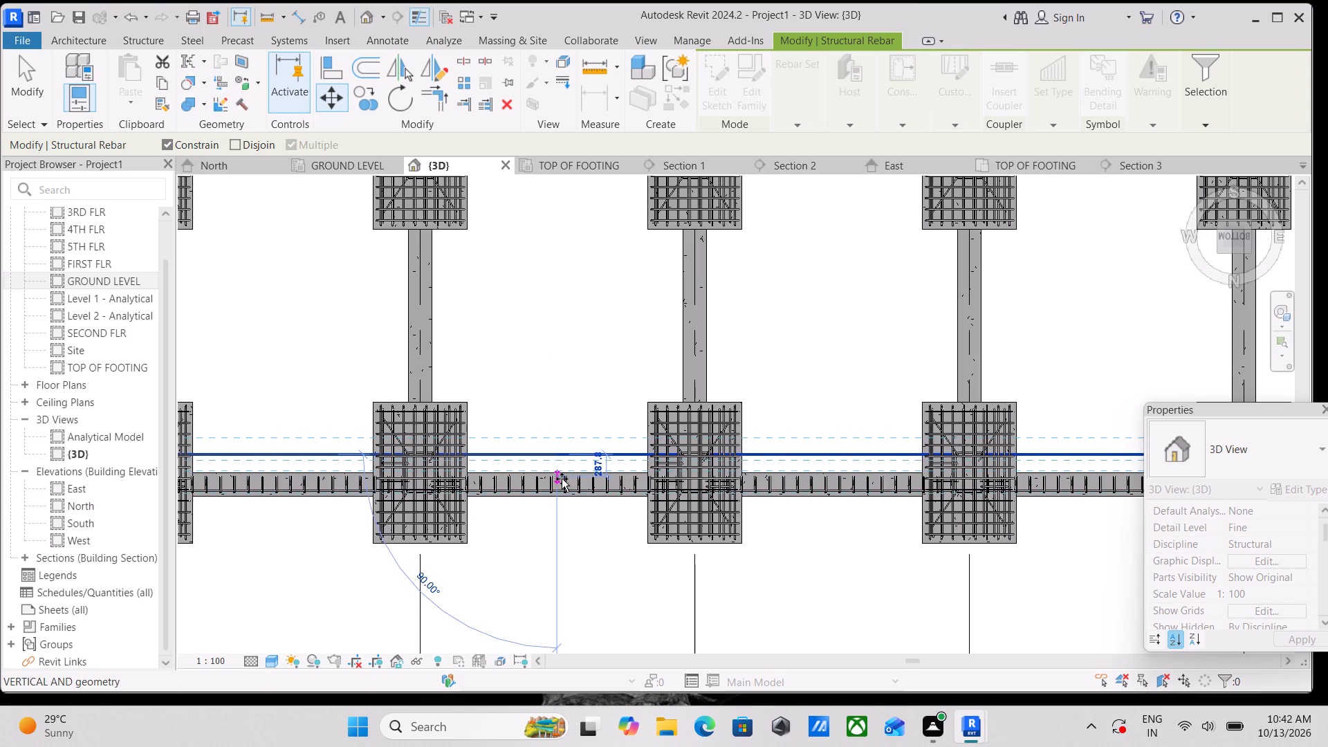
pyautogui.click(562, 479)
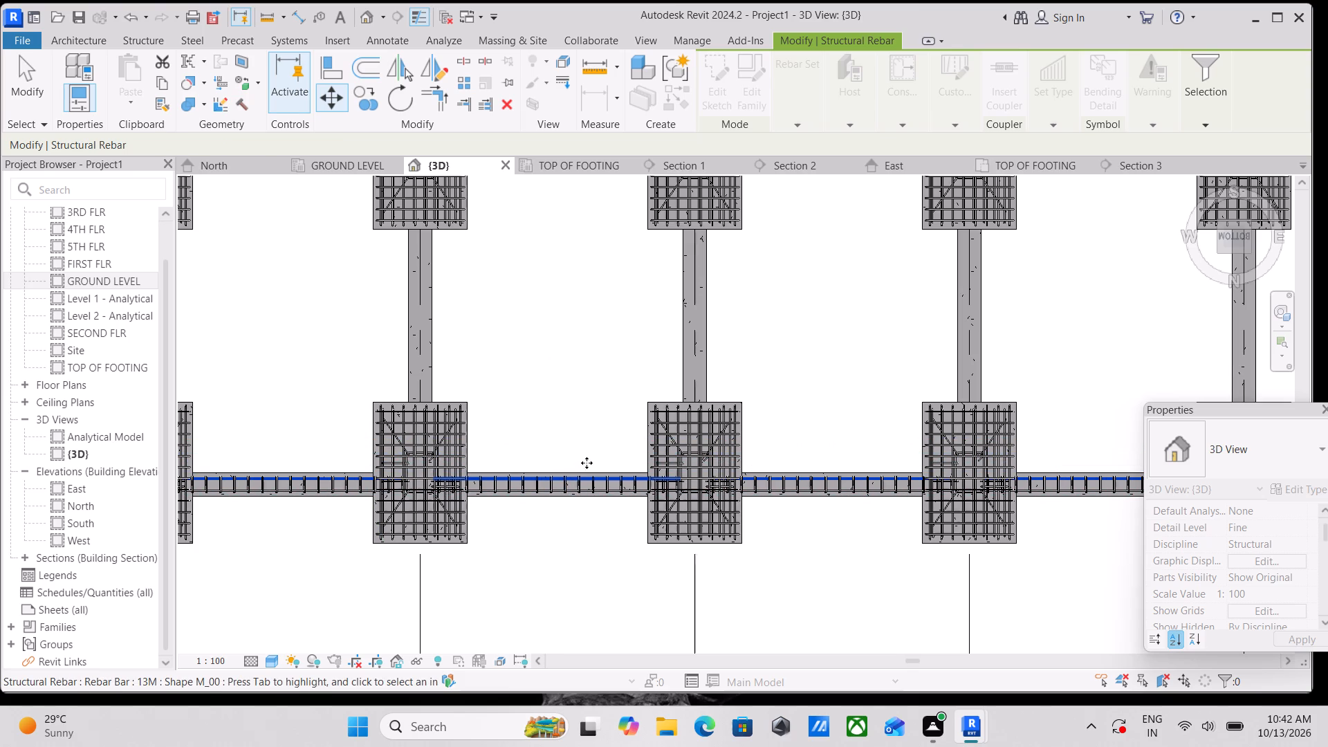
pyautogui.scroll(-3, 593, 457)
pyautogui.scroll(-10, 587, 373)
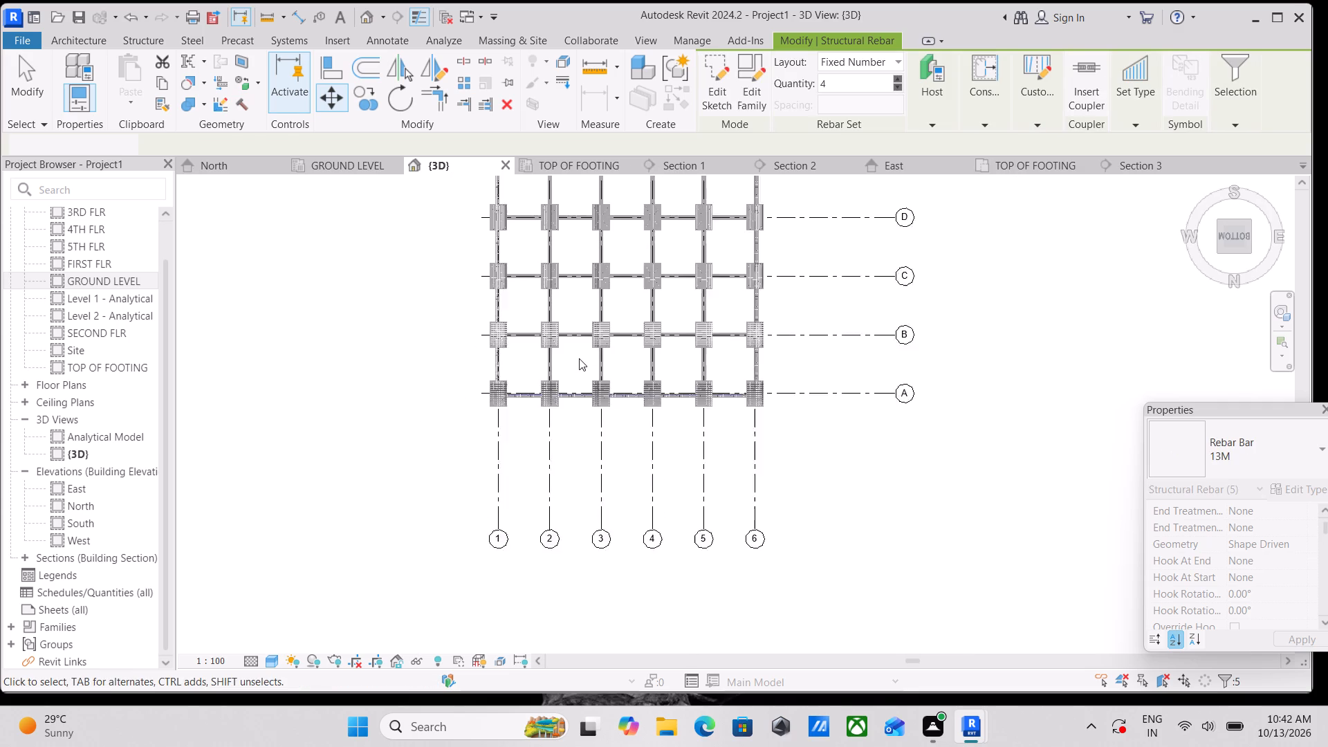
pyautogui.scroll(13, 581, 362)
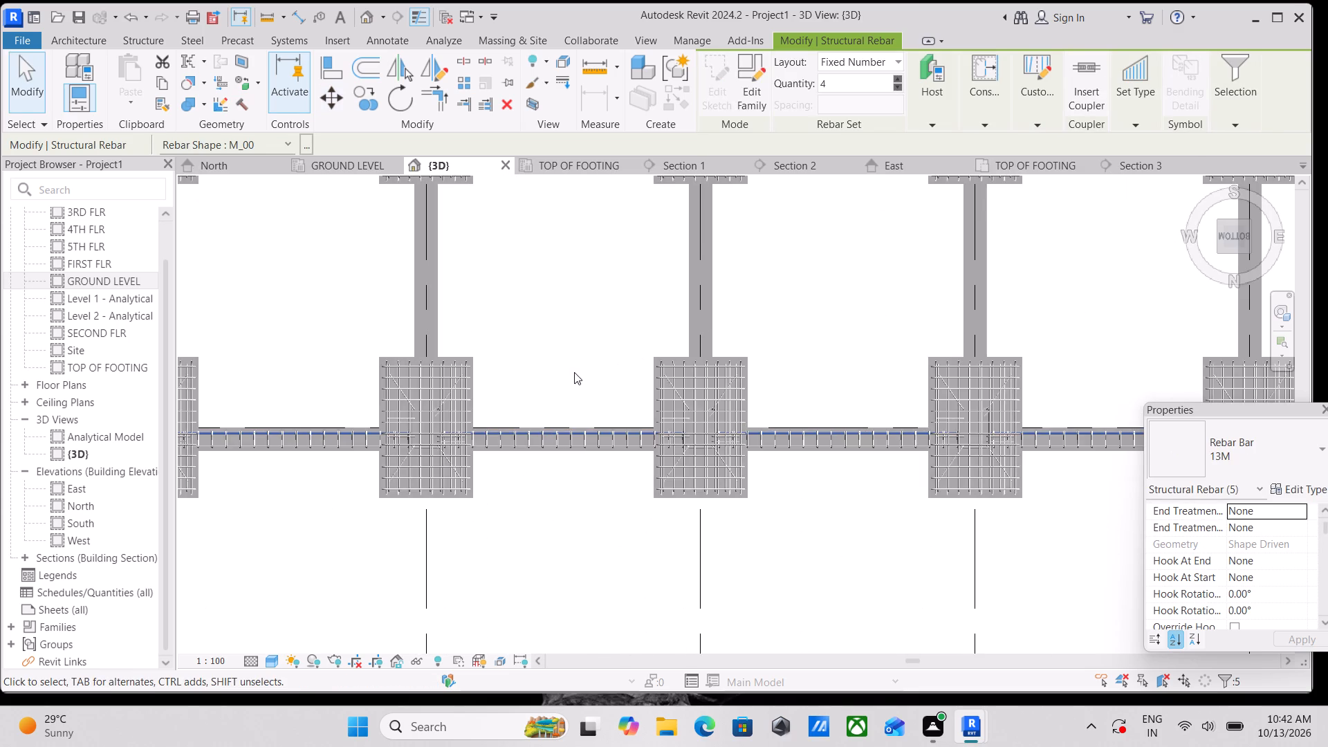
pyautogui.scroll(4, 580, 360)
pyautogui.scroll(-6, 589, 336)
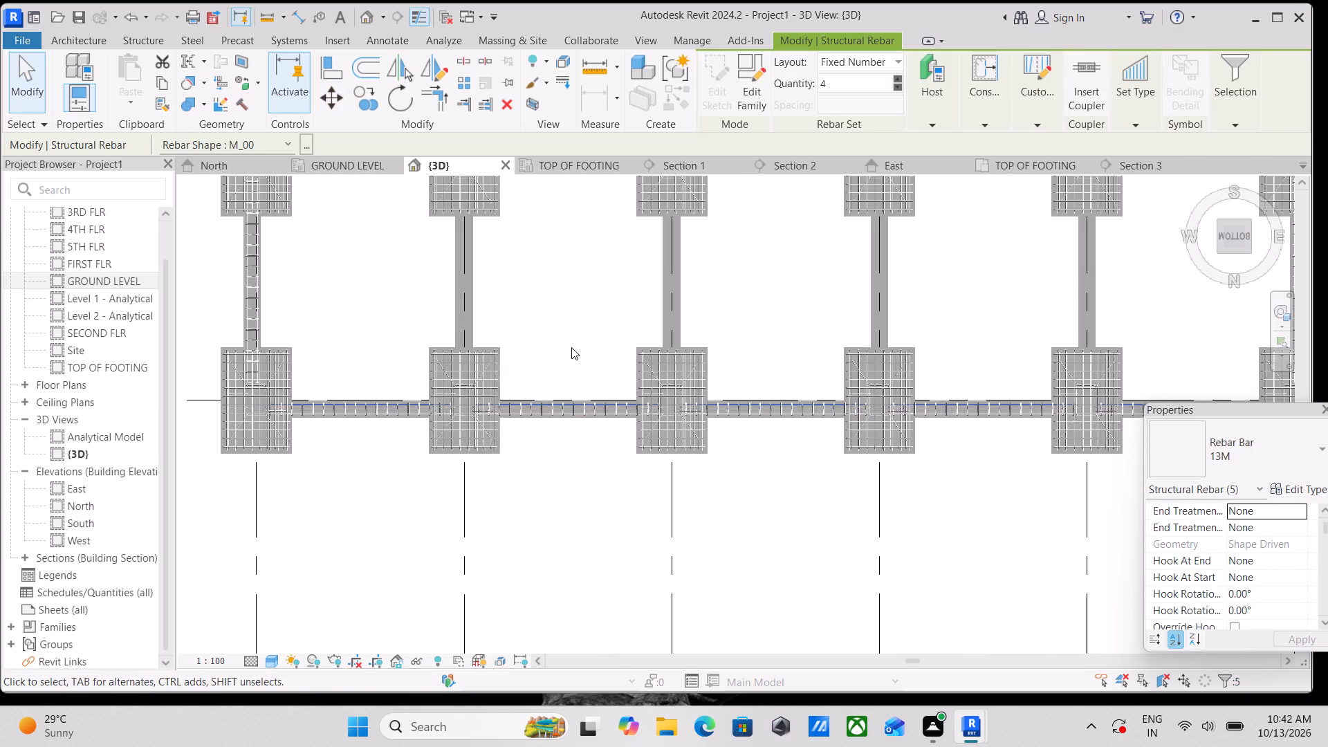
pyautogui.press('Escape')
# Nudge the four-bar 13M longitudinal set of the grid E beam between grids 5 and 6 north into its stirrup cage.
pyautogui.scroll(-2, 560, 354)
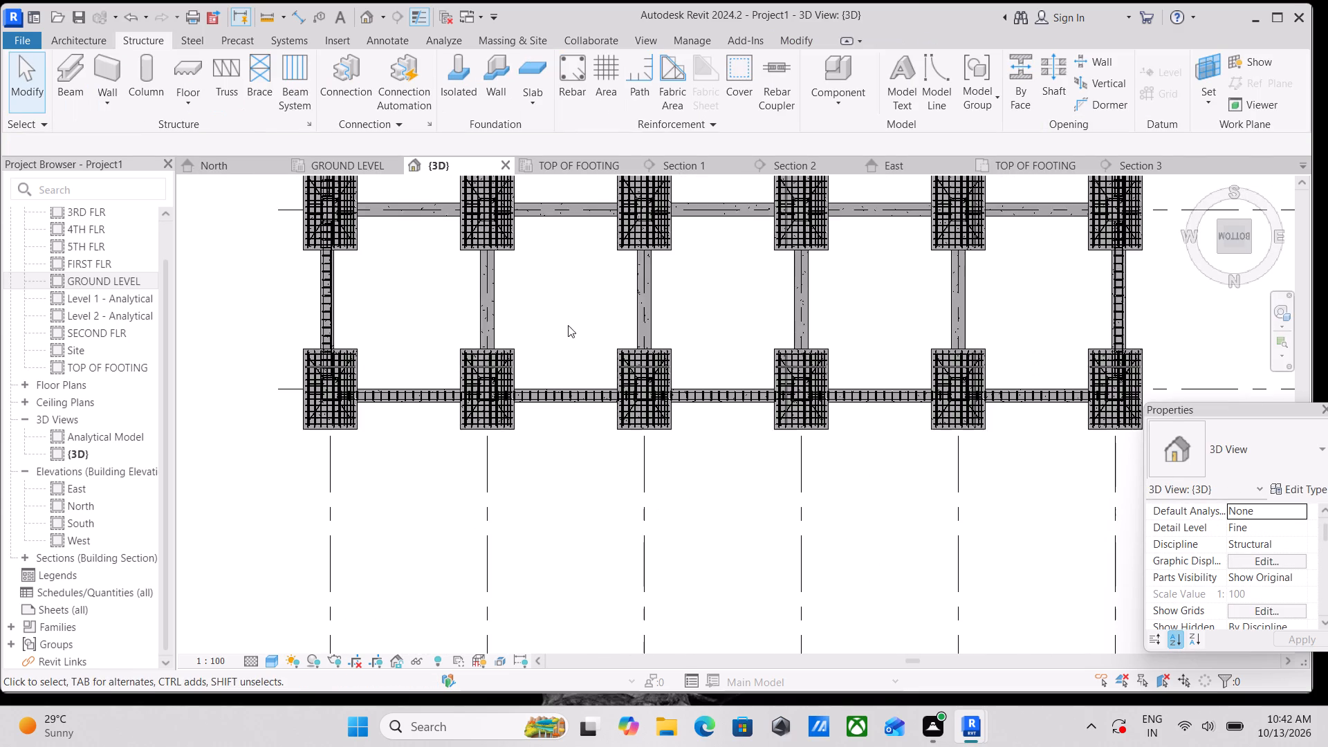
pyautogui.moveTo(568, 325); pyautogui.dragTo(510, 503, button='middle')
pyautogui.scroll(-1, 526, 470)
pyautogui.scroll(1, 510, 501)
pyautogui.moveTo(524, 324); pyautogui.dragTo(477, 598, button='middle')
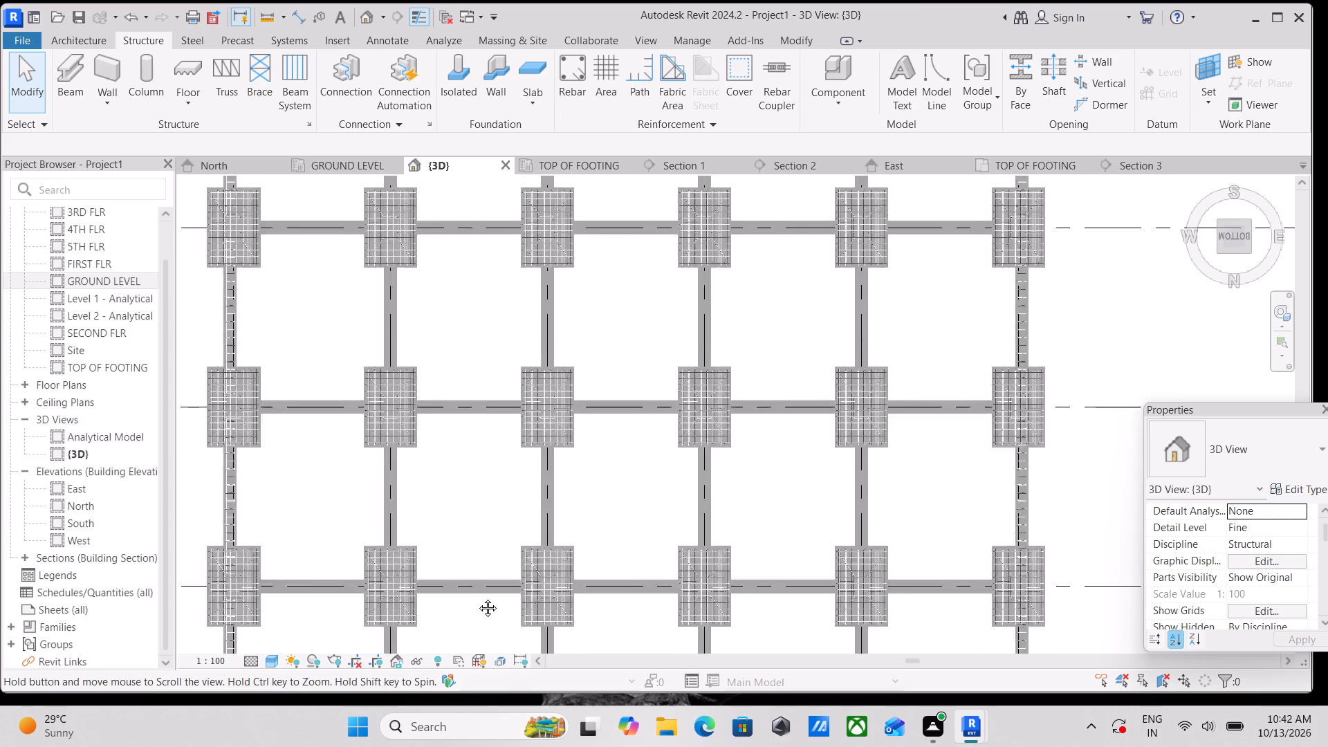
pyautogui.moveTo(477, 598); pyautogui.dragTo(477, 599, button='middle')
pyautogui.scroll(-1, 600, 329)
pyautogui.moveTo(604, 336); pyautogui.dragTo(579, 504, button='middle')
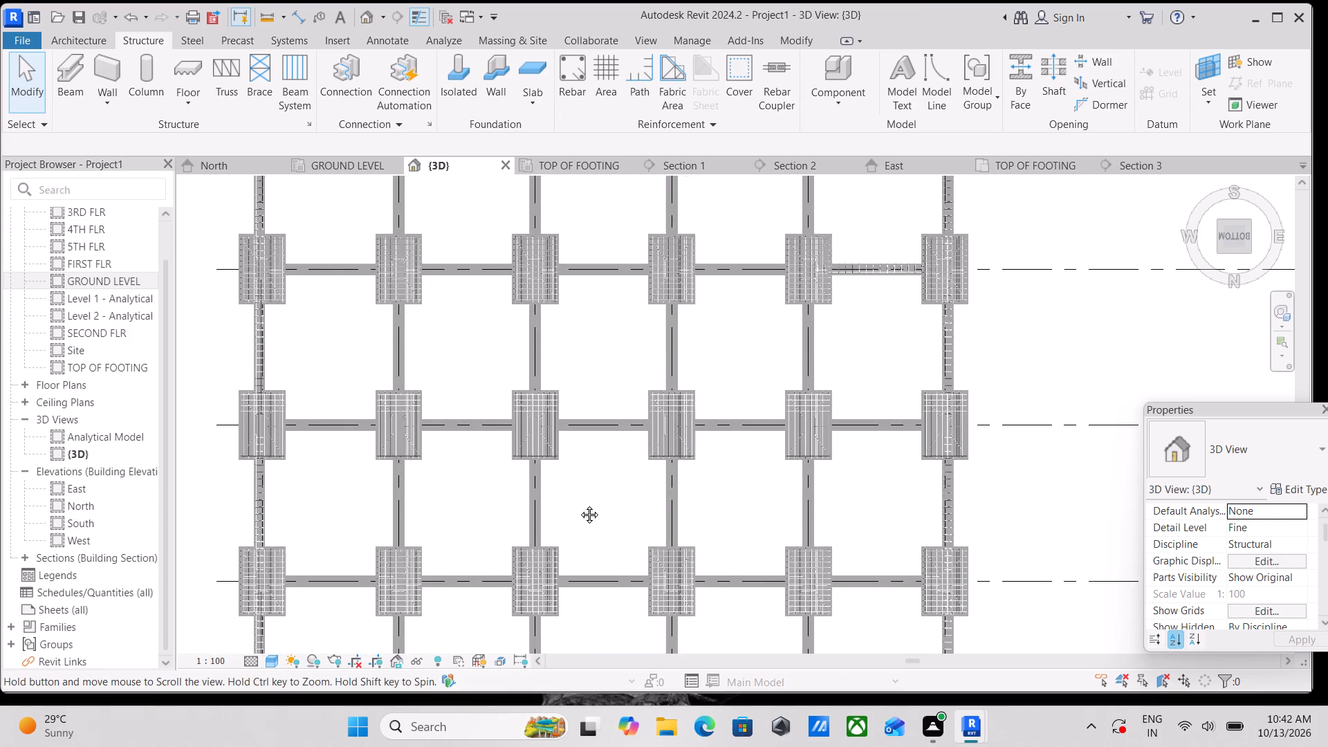
pyautogui.moveTo(579, 504); pyautogui.dragTo(579, 506, button='middle')
pyautogui.scroll(-2, 601, 376)
pyautogui.moveTo(601, 376); pyautogui.dragTo(475, 423, button='middle')
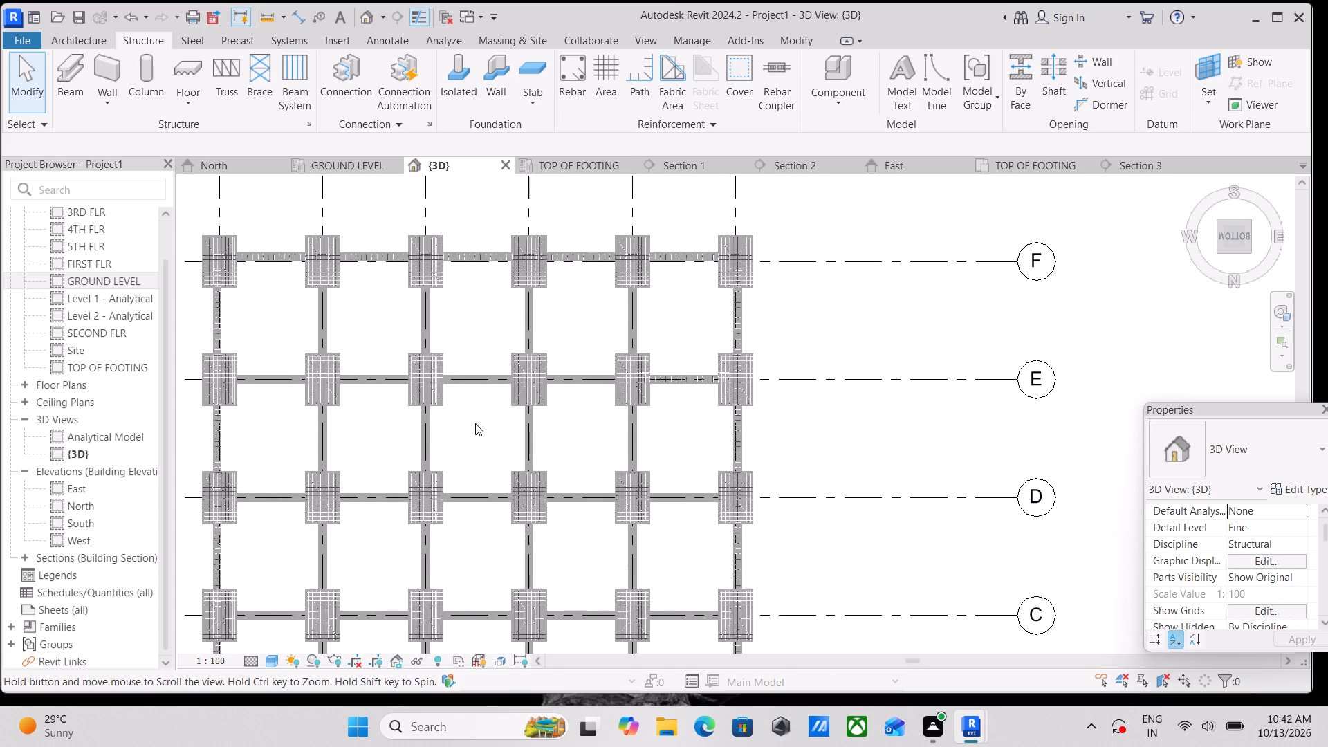
pyautogui.scroll(12, 665, 265)
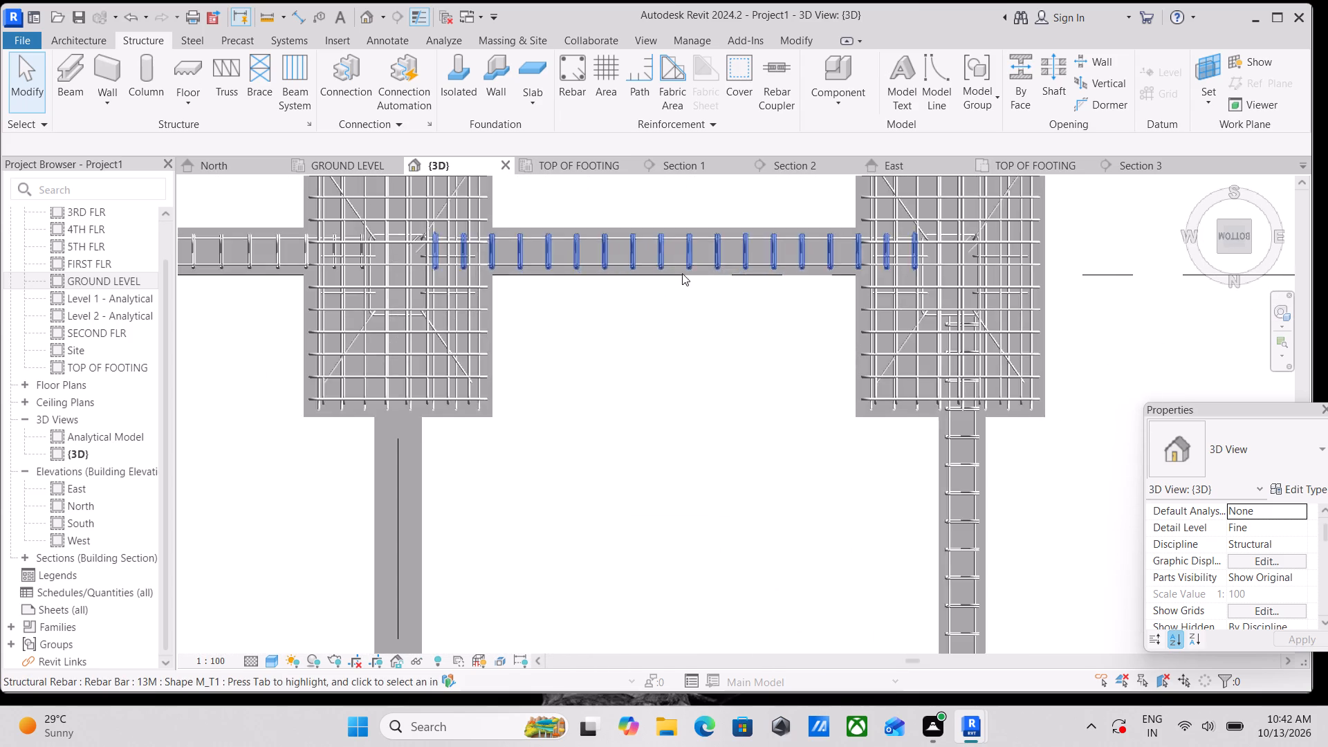
pyautogui.scroll(-5, 681, 280)
pyautogui.scroll(-1, 666, 381)
pyautogui.moveTo(666, 381); pyautogui.dragTo(665, 270, button='middle')
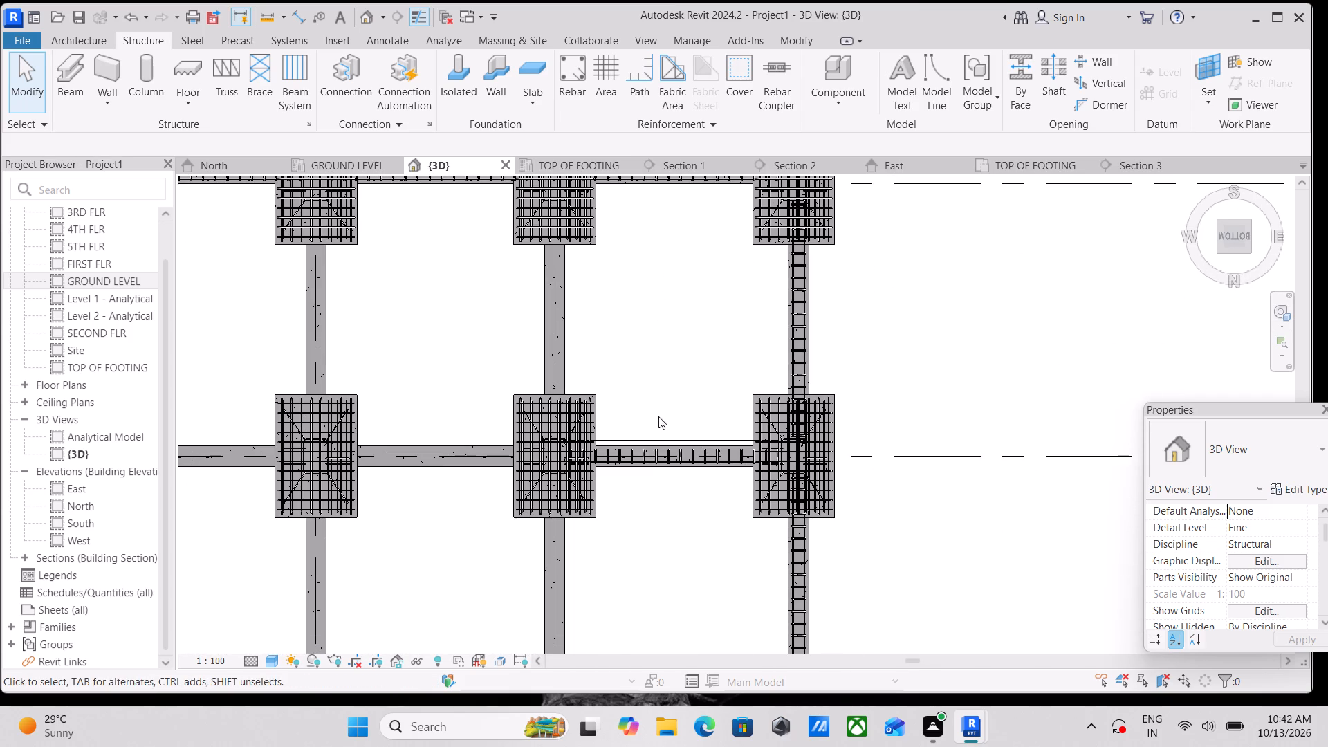
pyautogui.click(669, 438)
pyautogui.scroll(2, 674, 462)
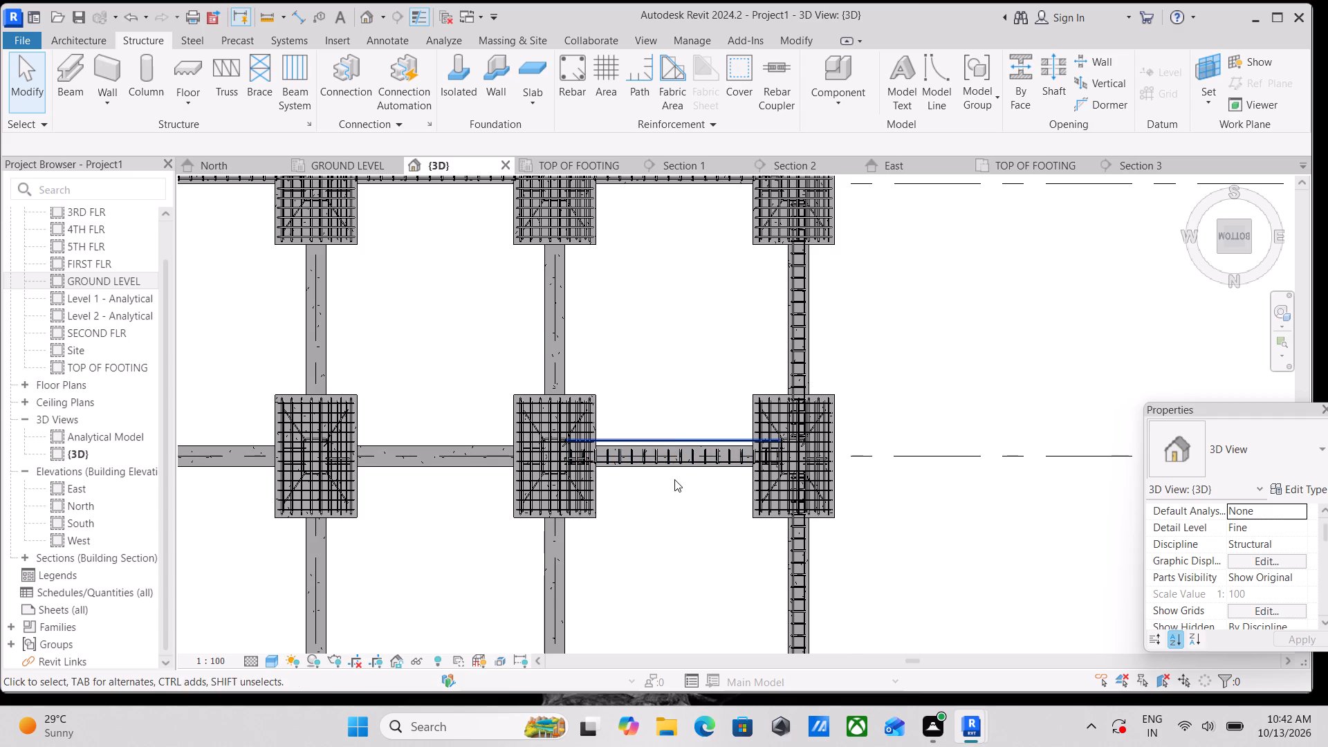
pyautogui.scroll(1, 674, 479)
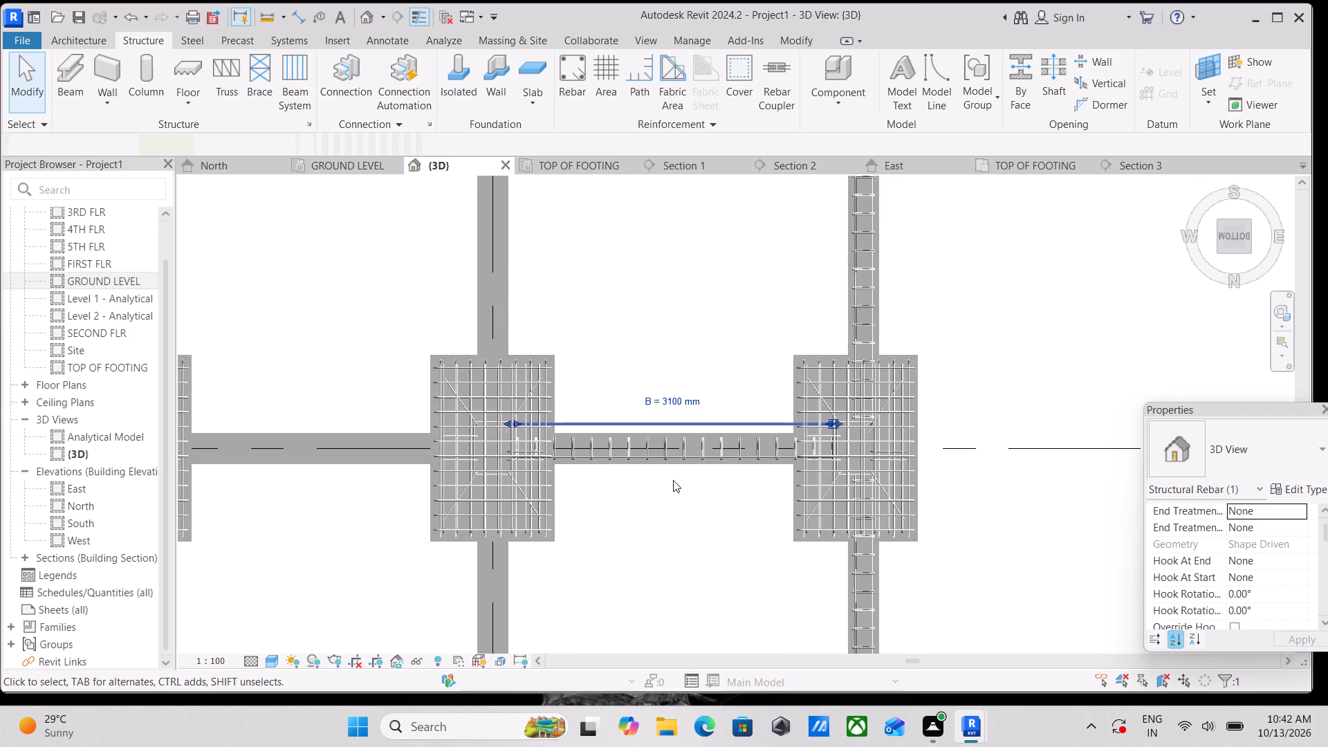
pyautogui.press('Down')
pyautogui.press('Down')
pyautogui.press('Down')
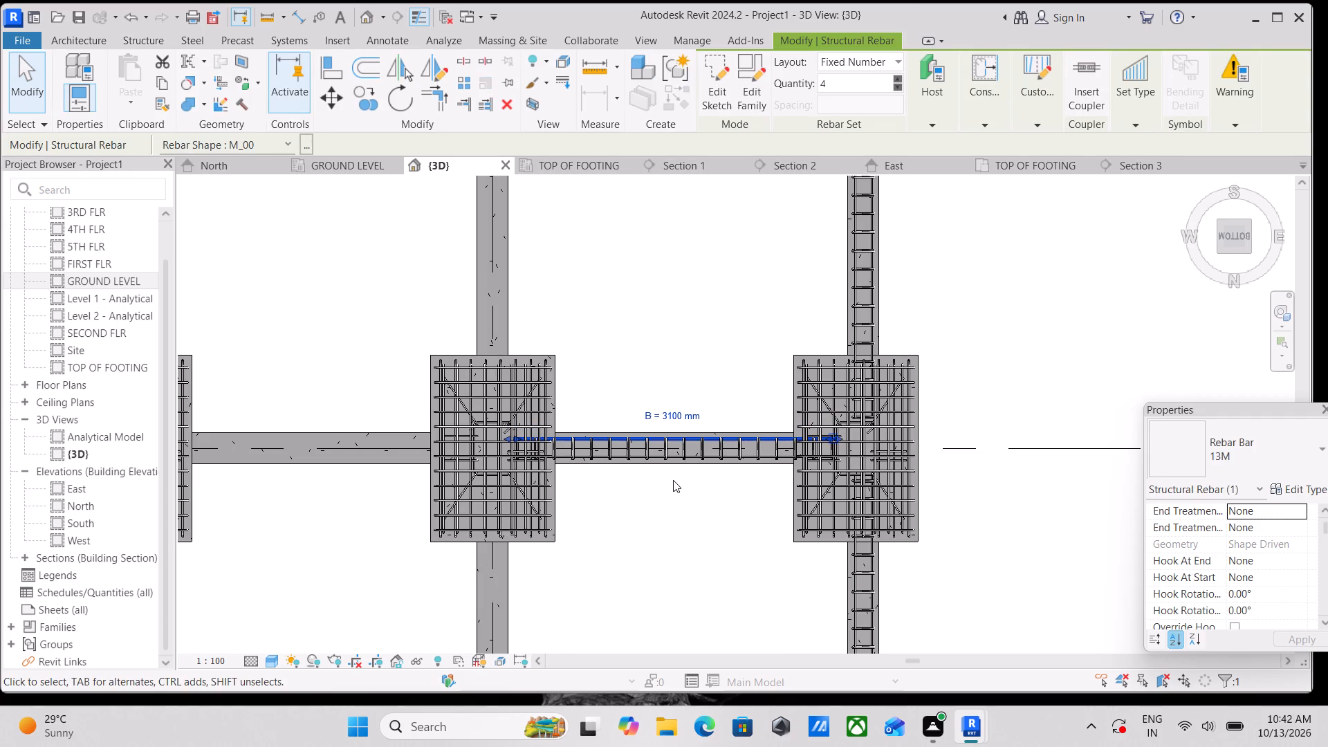
pyautogui.press('Down')
pyautogui.press('Up')
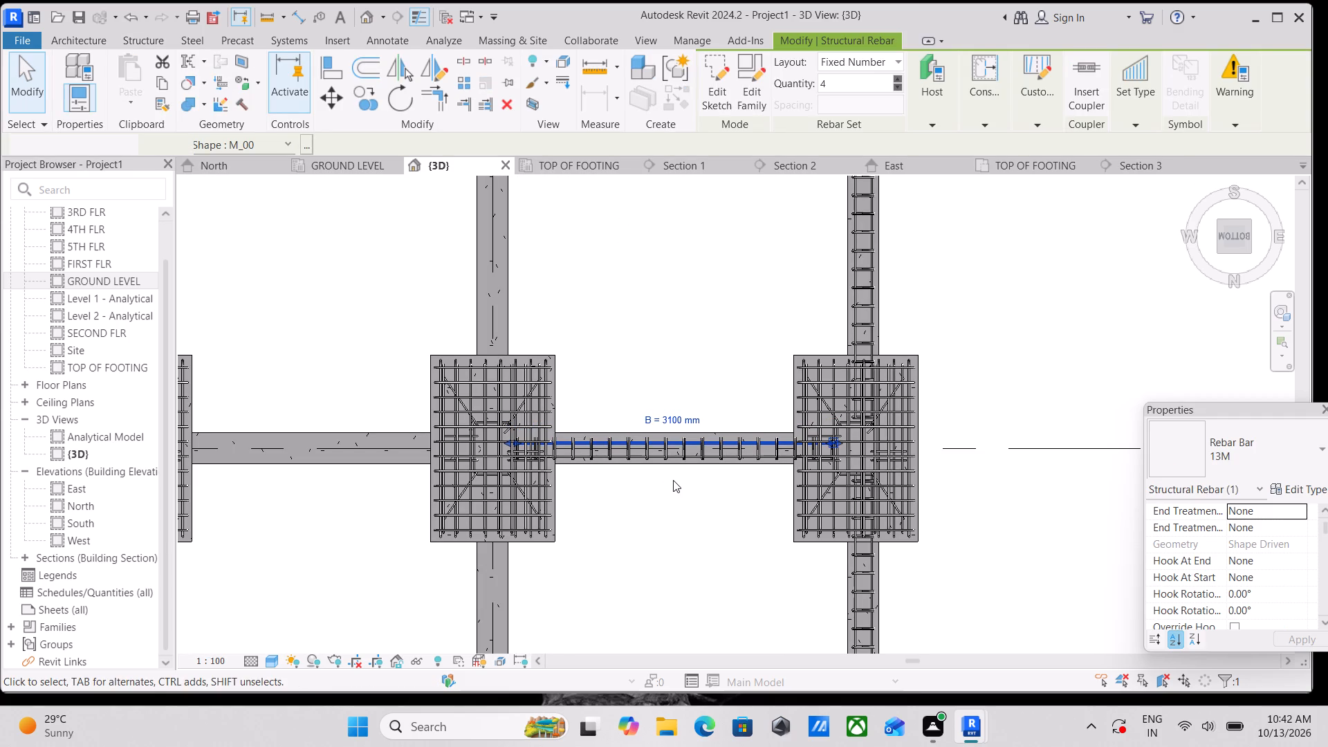
pyautogui.press('Down')
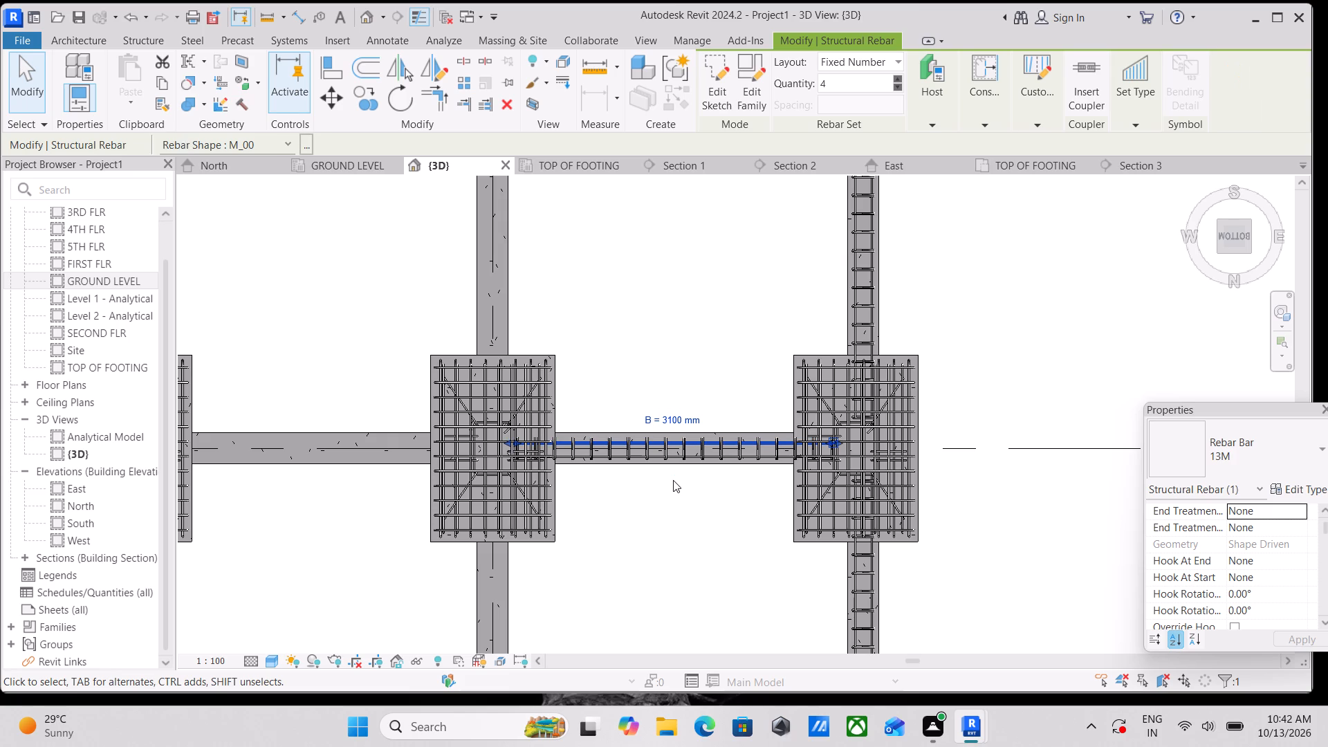
pyautogui.press('Escape')
# Examine the ground-beam reinforcement from above, comparing the grid 1 edge beams with the interior beams behind them.
pyautogui.scroll(-2, 674, 459)
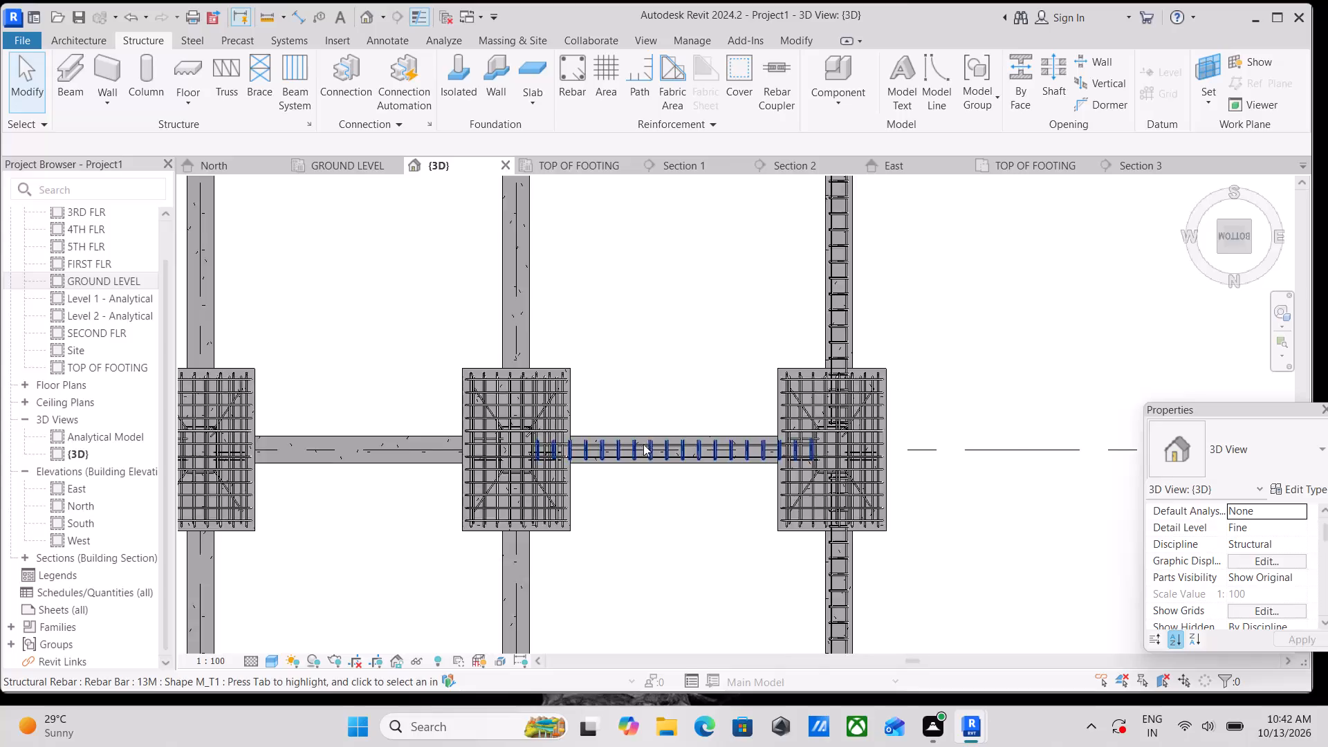
pyautogui.scroll(-1, 643, 444)
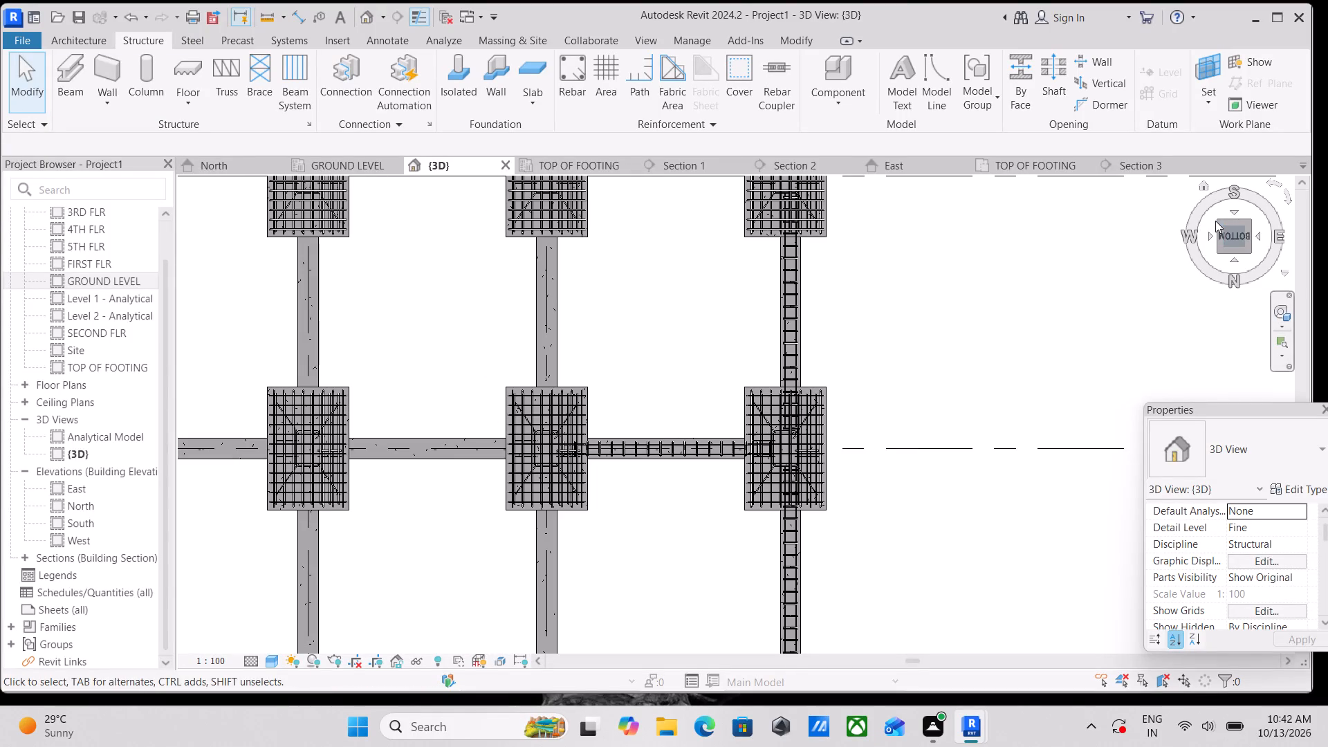
pyautogui.click(1220, 223)
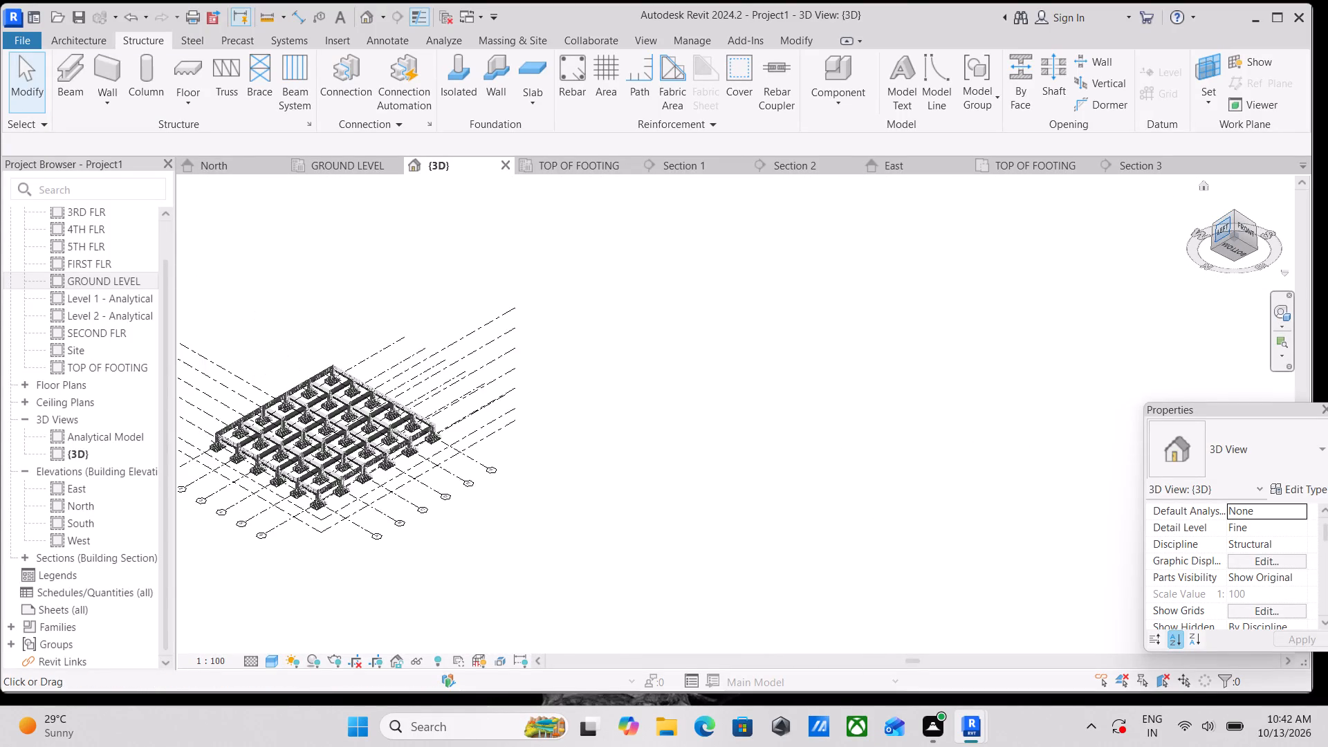
pyautogui.click(1235, 228)
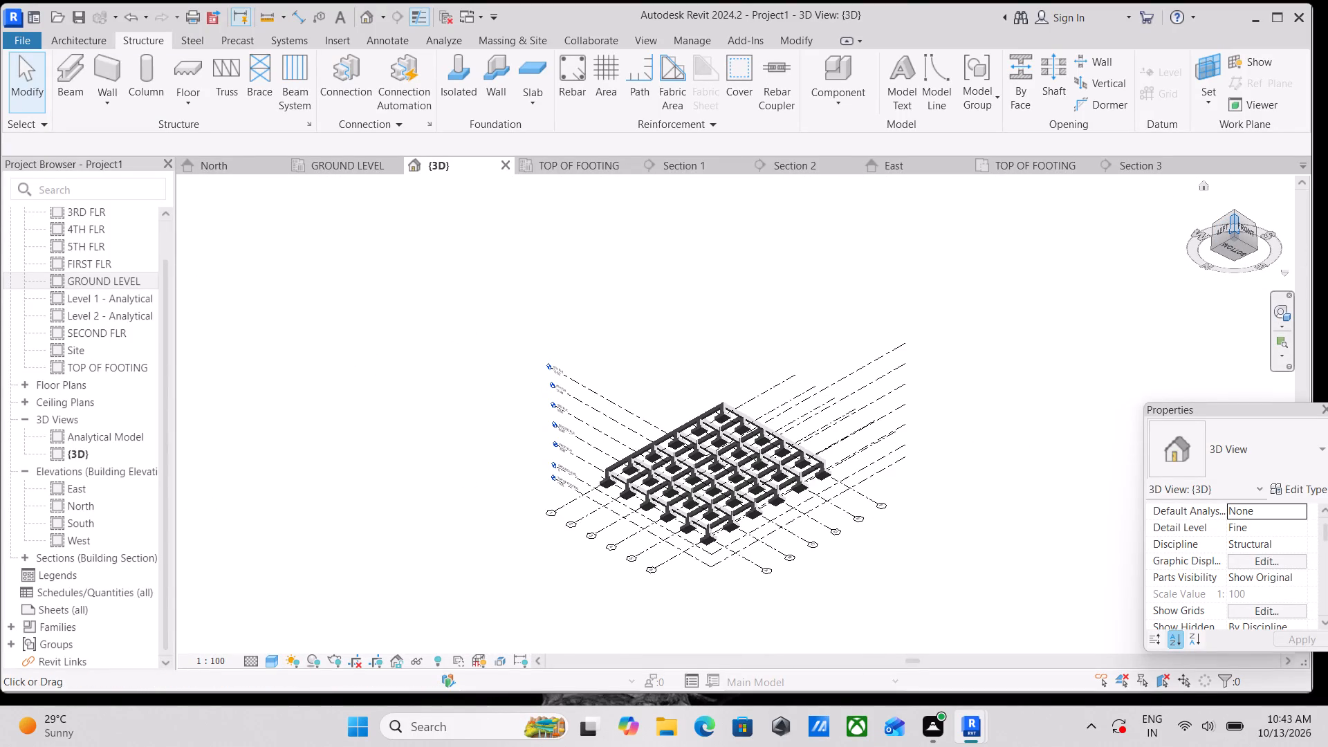
pyautogui.scroll(4, 784, 524)
pyautogui.scroll(4, 643, 490)
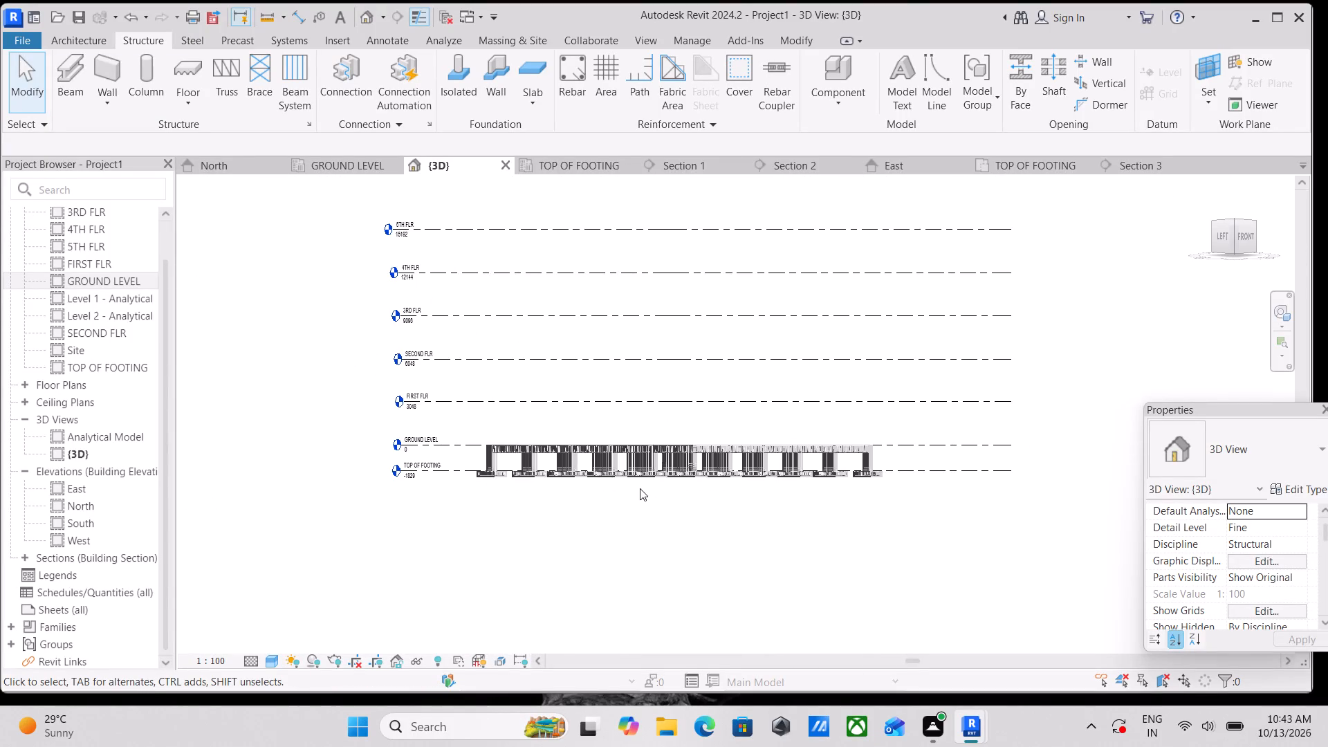
pyautogui.keyDown('shift'); pyautogui.moveTo(635, 458); pyautogui.dragTo(650, 497, button='middle'); pyautogui.keyUp('shift')
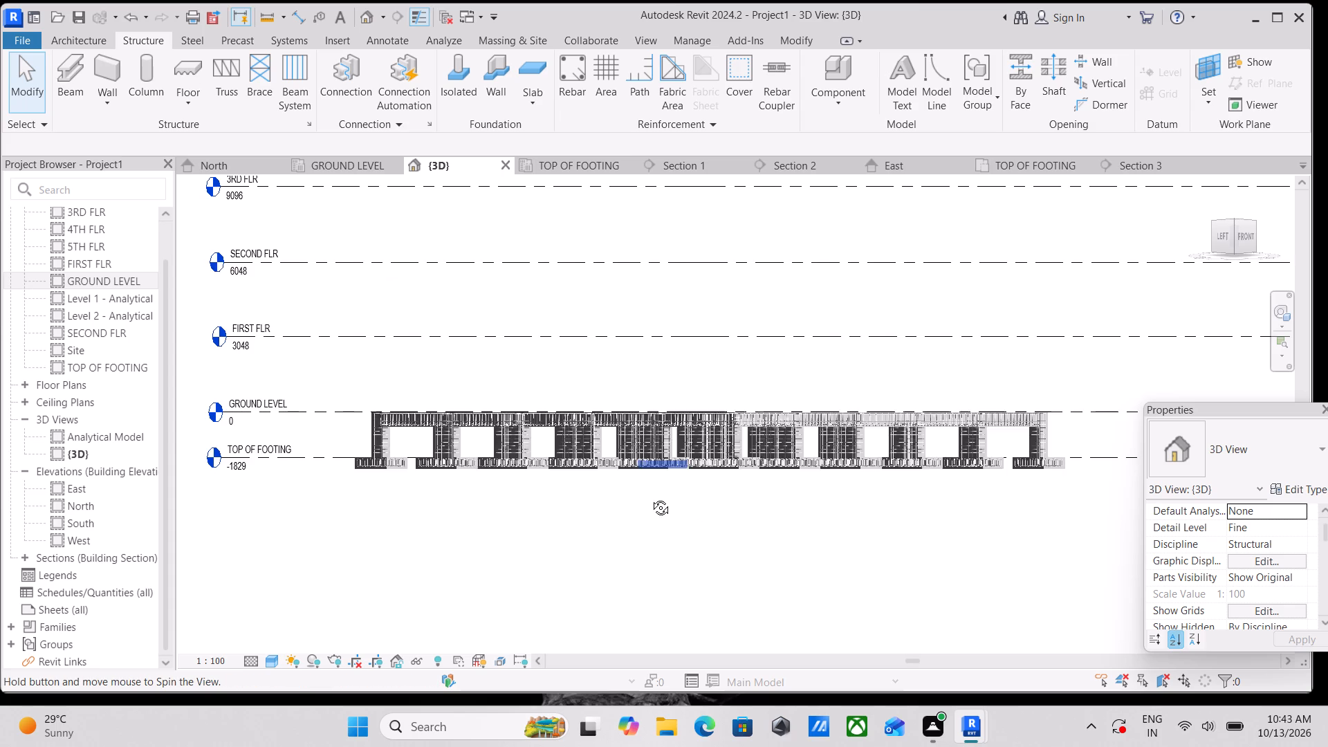
pyautogui.keyDown('shift'); pyautogui.moveTo(650, 497); pyautogui.dragTo(668, 601, button='middle'); pyautogui.keyUp('shift')
pyautogui.scroll(2, 703, 524)
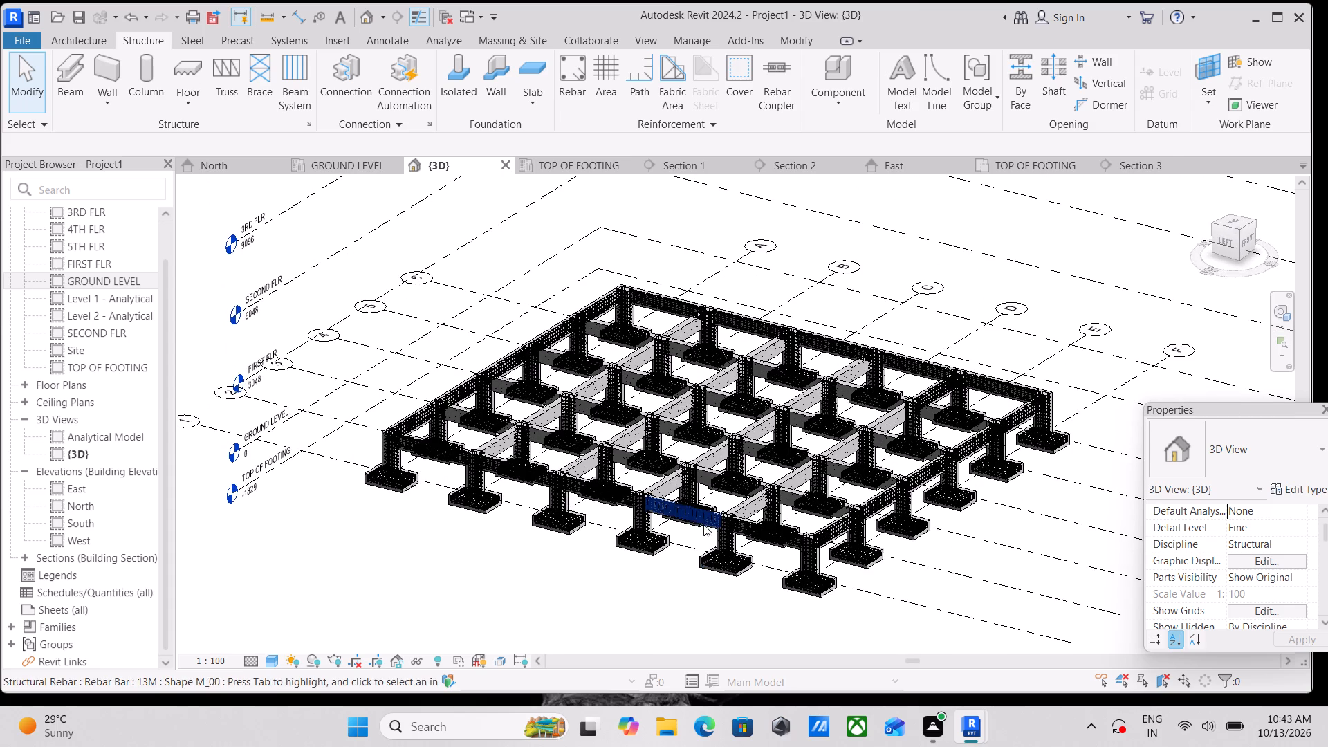
pyautogui.scroll(6, 703, 524)
pyautogui.scroll(3, 456, 463)
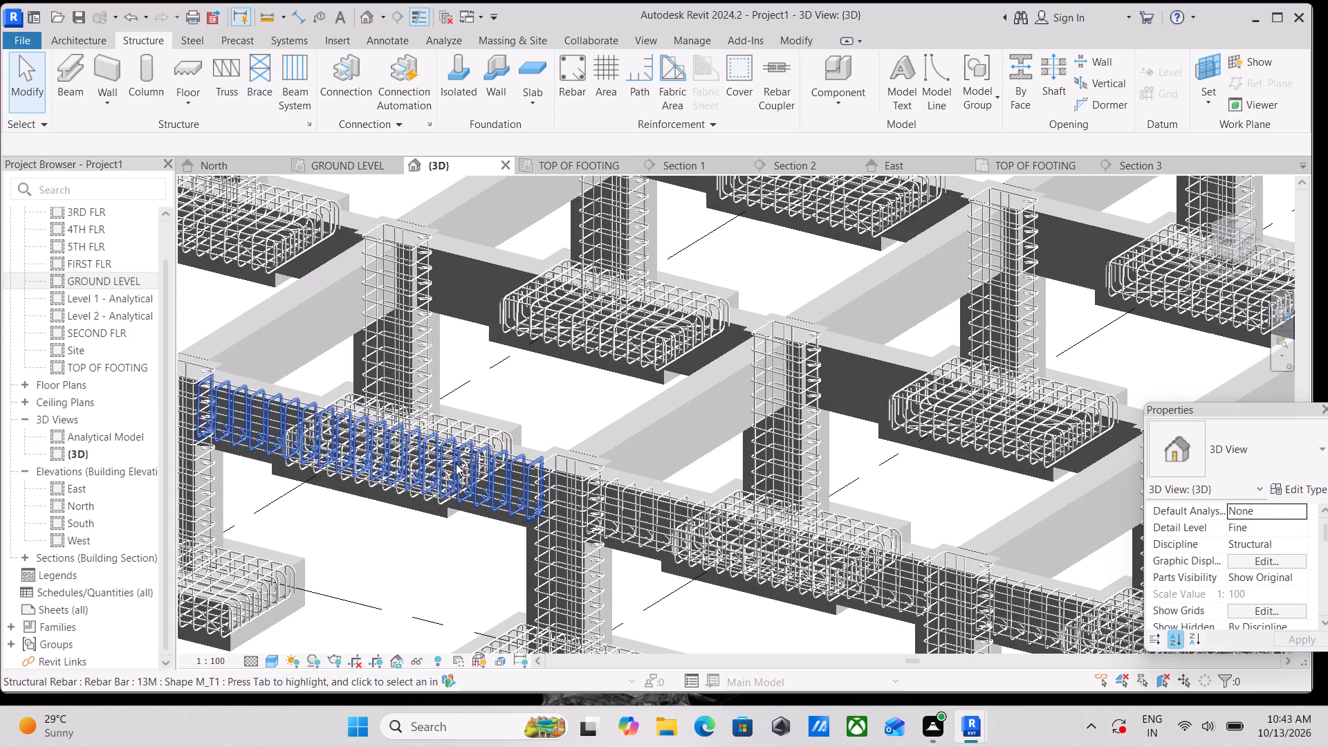
pyautogui.scroll(-2, 833, 406)
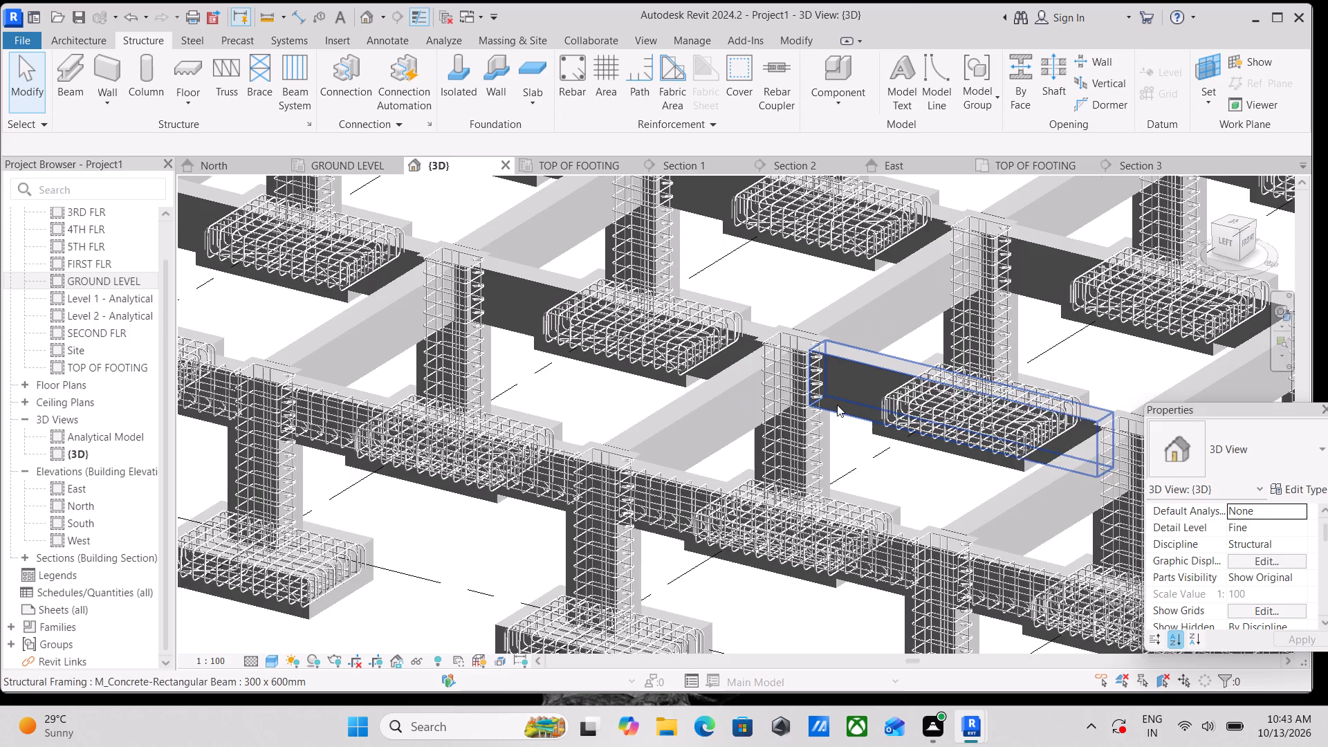
pyautogui.moveTo(837, 405); pyautogui.dragTo(851, 496, button='middle')
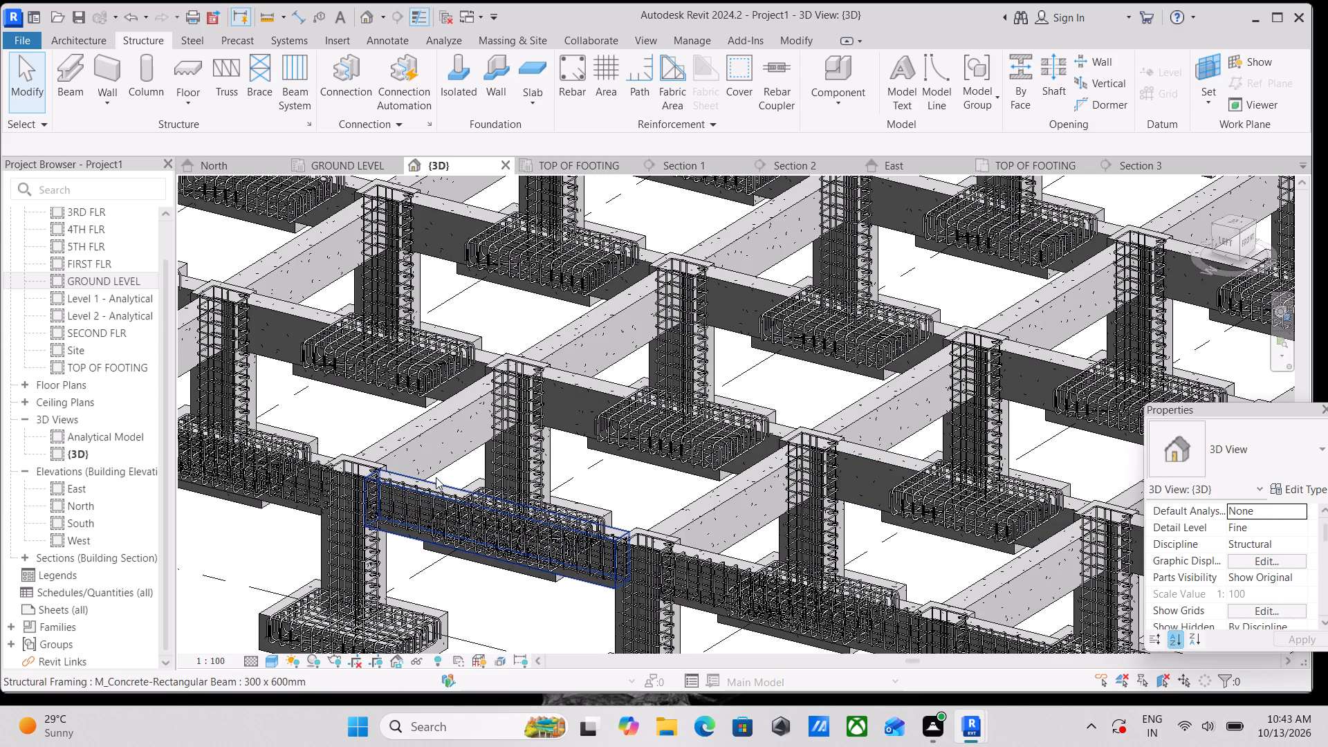
# Propagate the rebar of the grid 1 beam between grids C and D, aligned by host, to the grid B, C, D and E beams between grids 1 and 2.
pyautogui.click(436, 477)
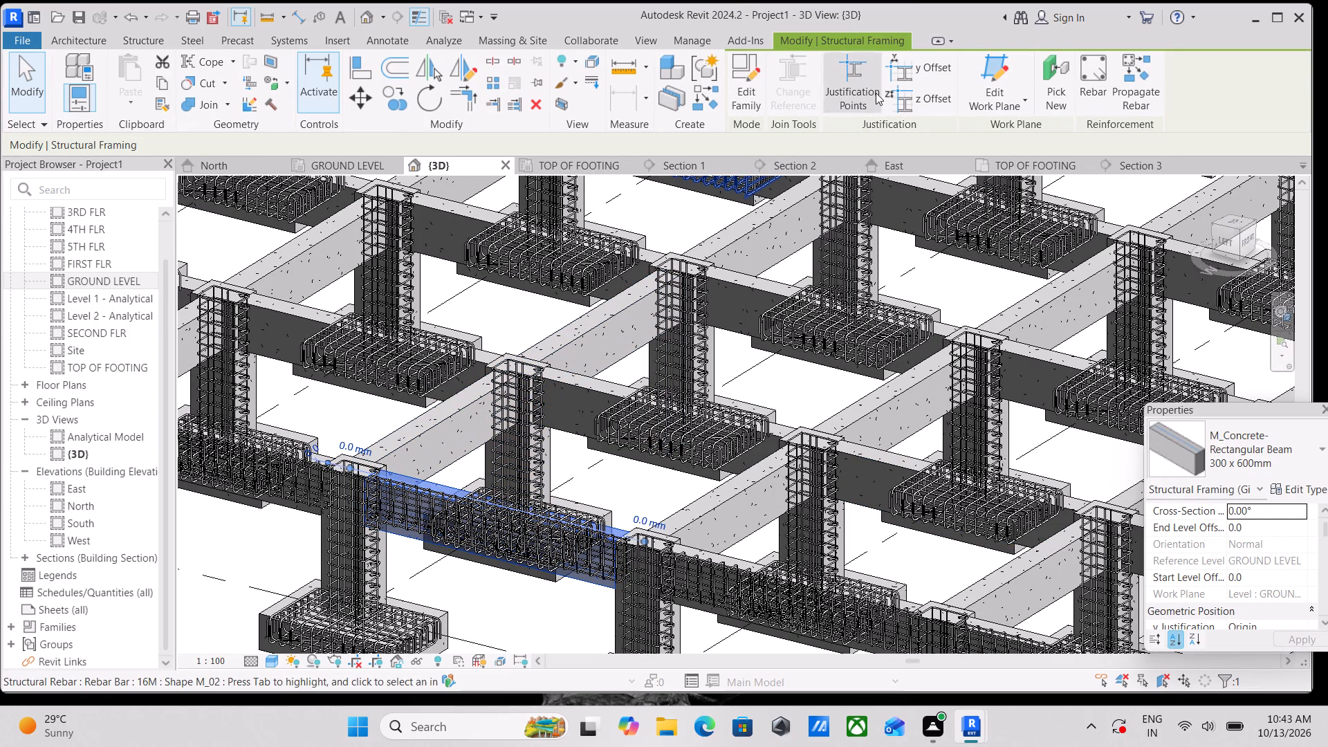
pyautogui.click(1139, 65)
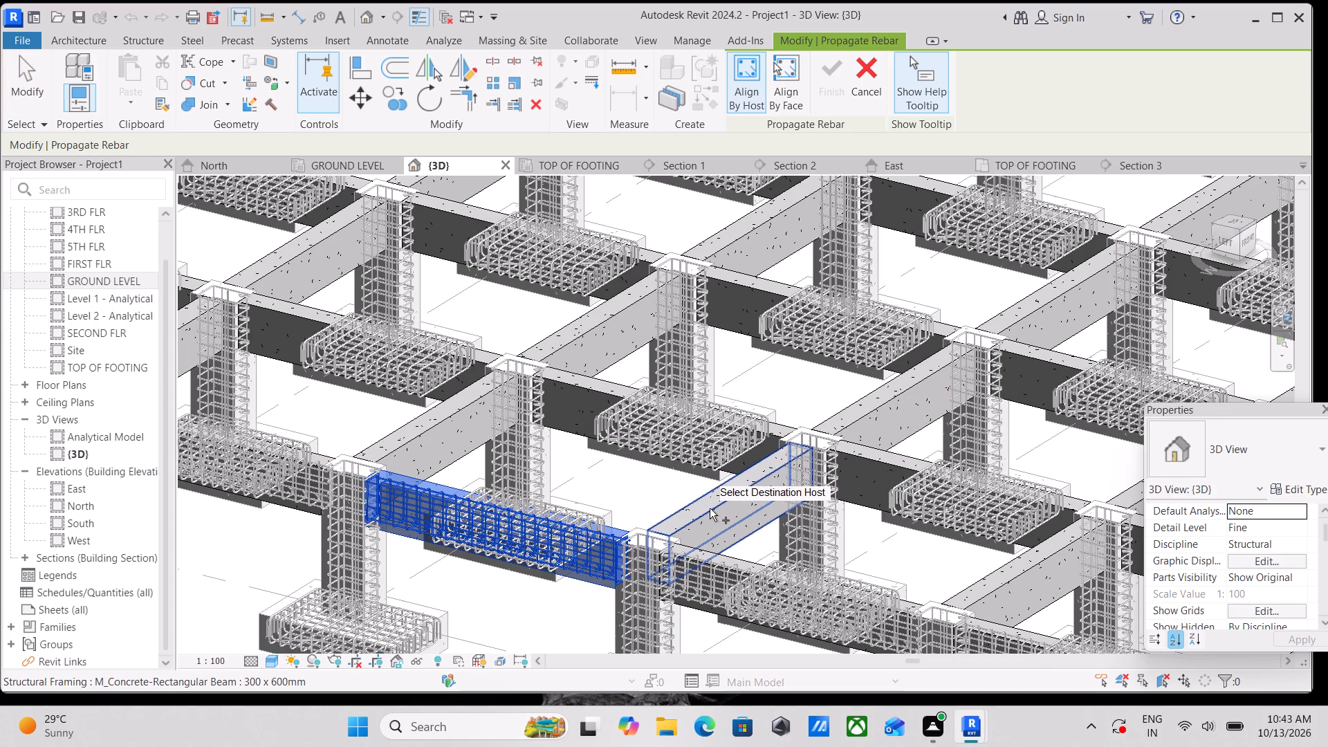
pyautogui.click(710, 508)
pyautogui.scroll(-1, 751, 482)
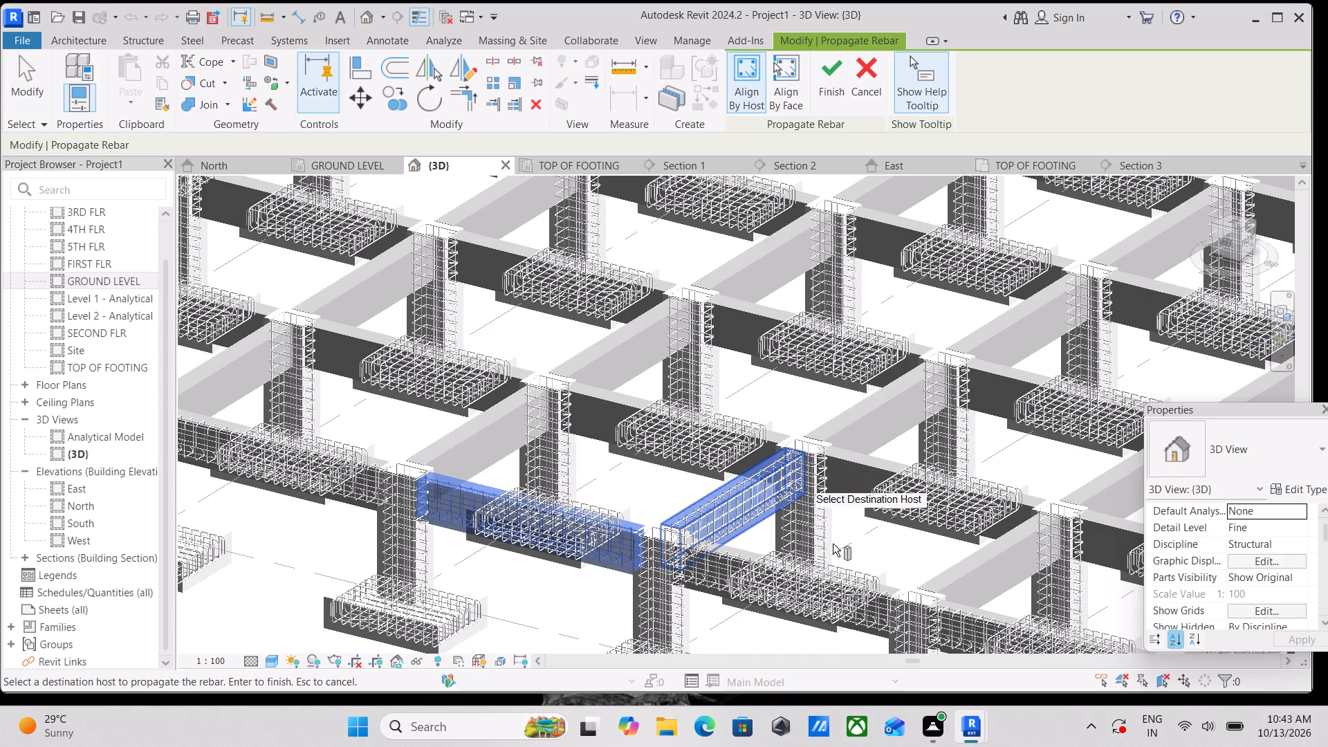
pyautogui.click(977, 566)
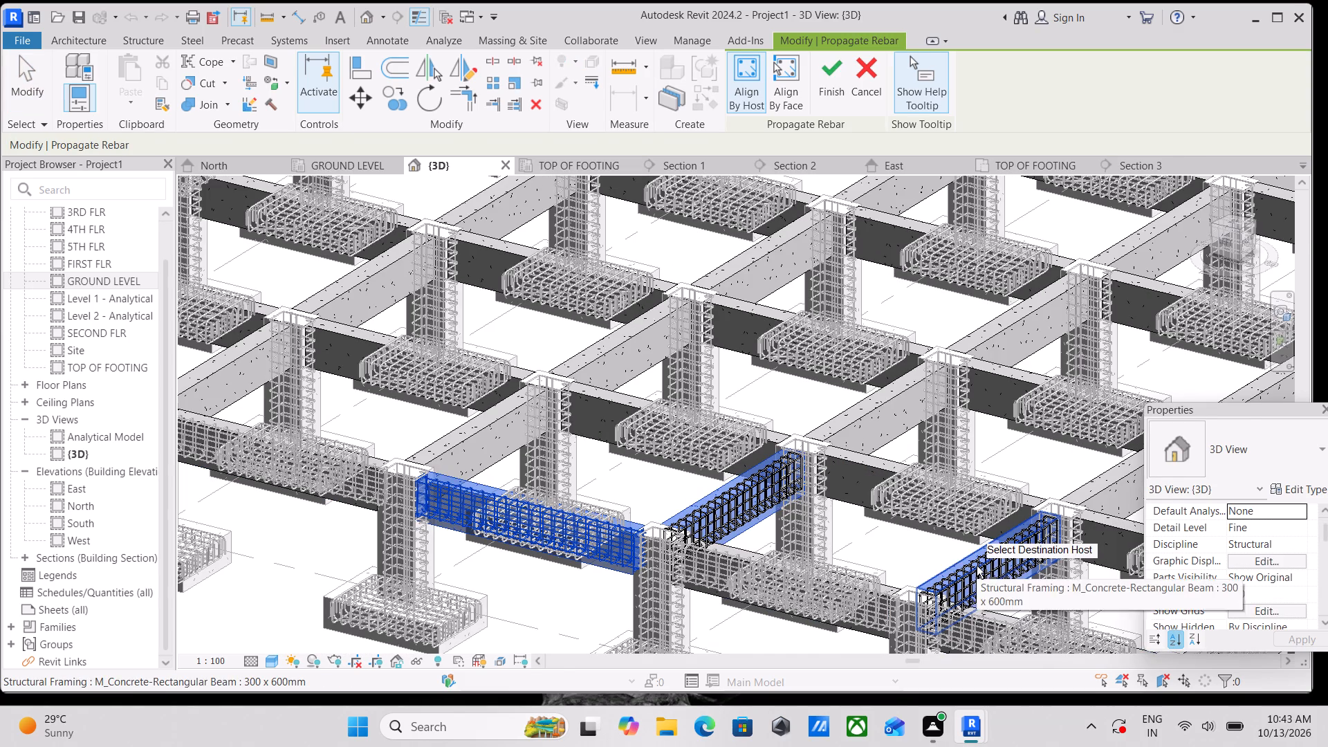
pyautogui.scroll(-2, 977, 566)
pyautogui.moveTo(977, 566); pyautogui.dragTo(831, 490, button='middle')
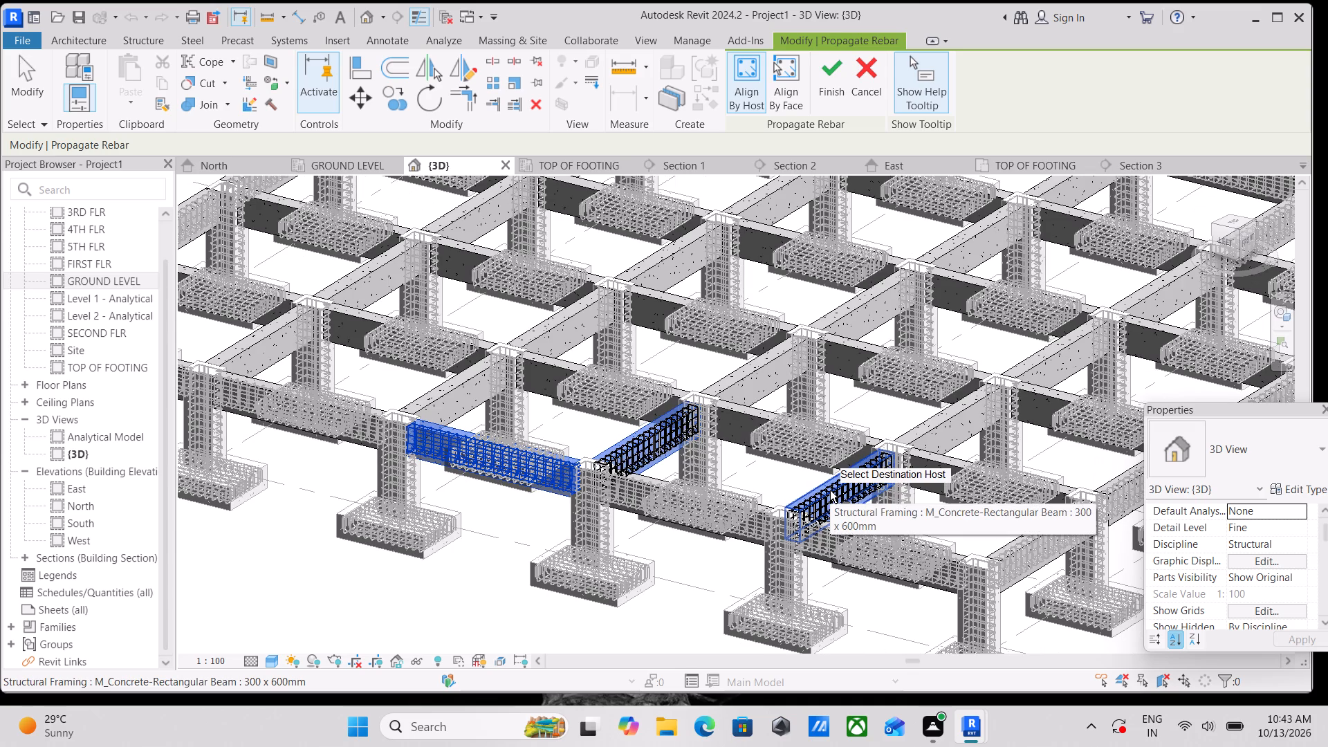
pyautogui.moveTo(580, 409); pyautogui.dragTo(735, 544, button='middle')
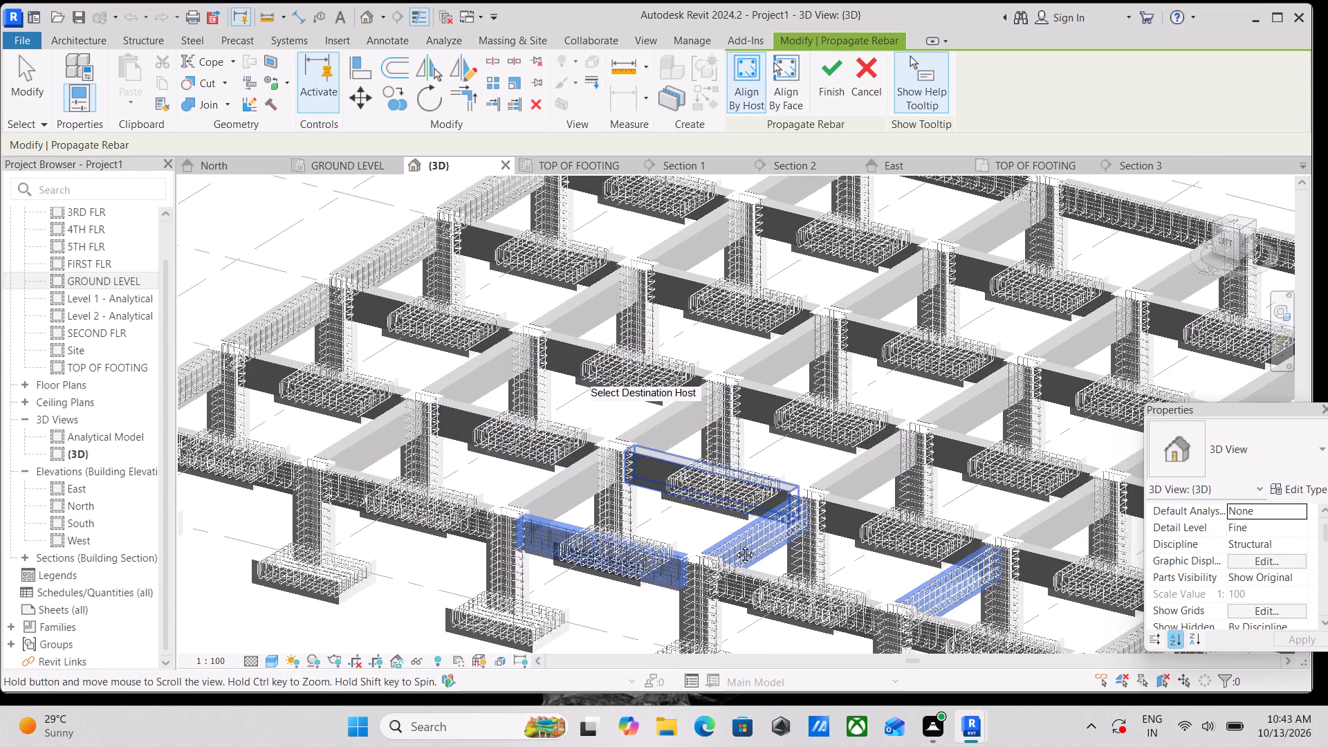
pyautogui.moveTo(735, 544); pyautogui.dragTo(736, 548, button='middle')
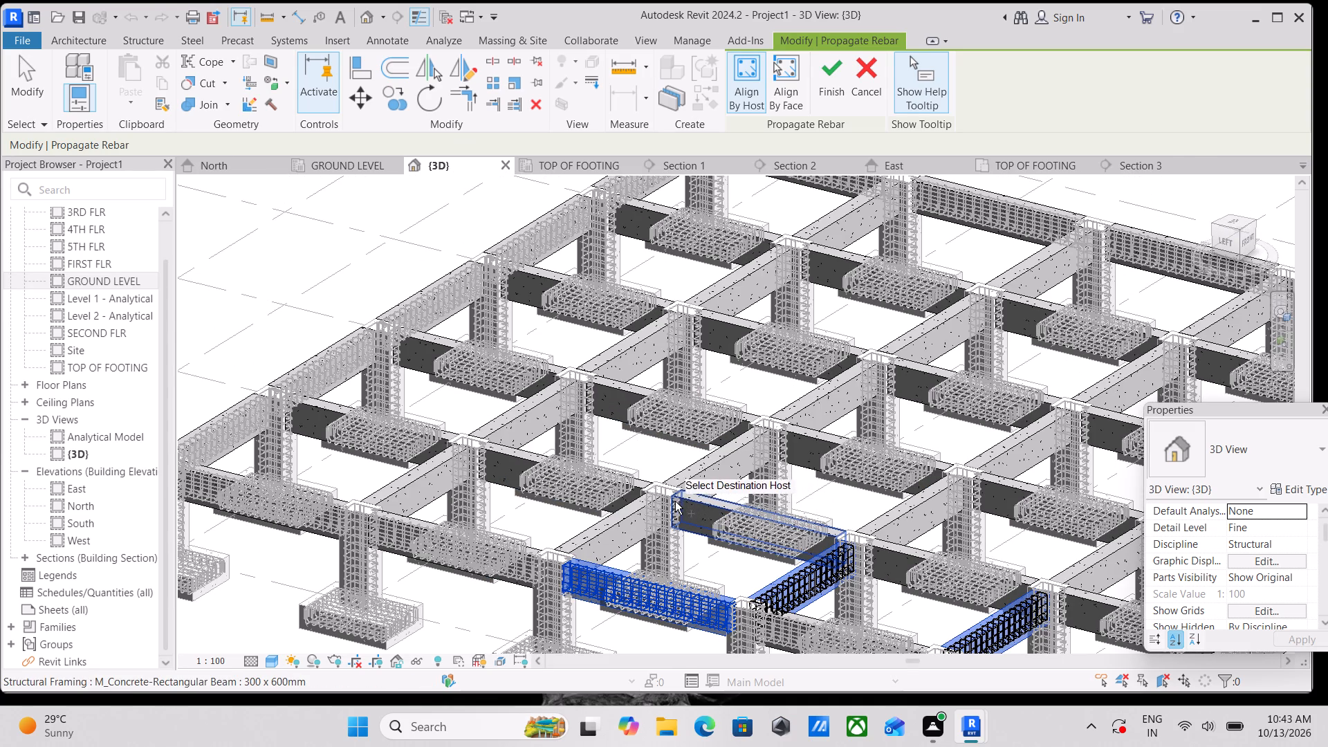
pyautogui.click(620, 513)
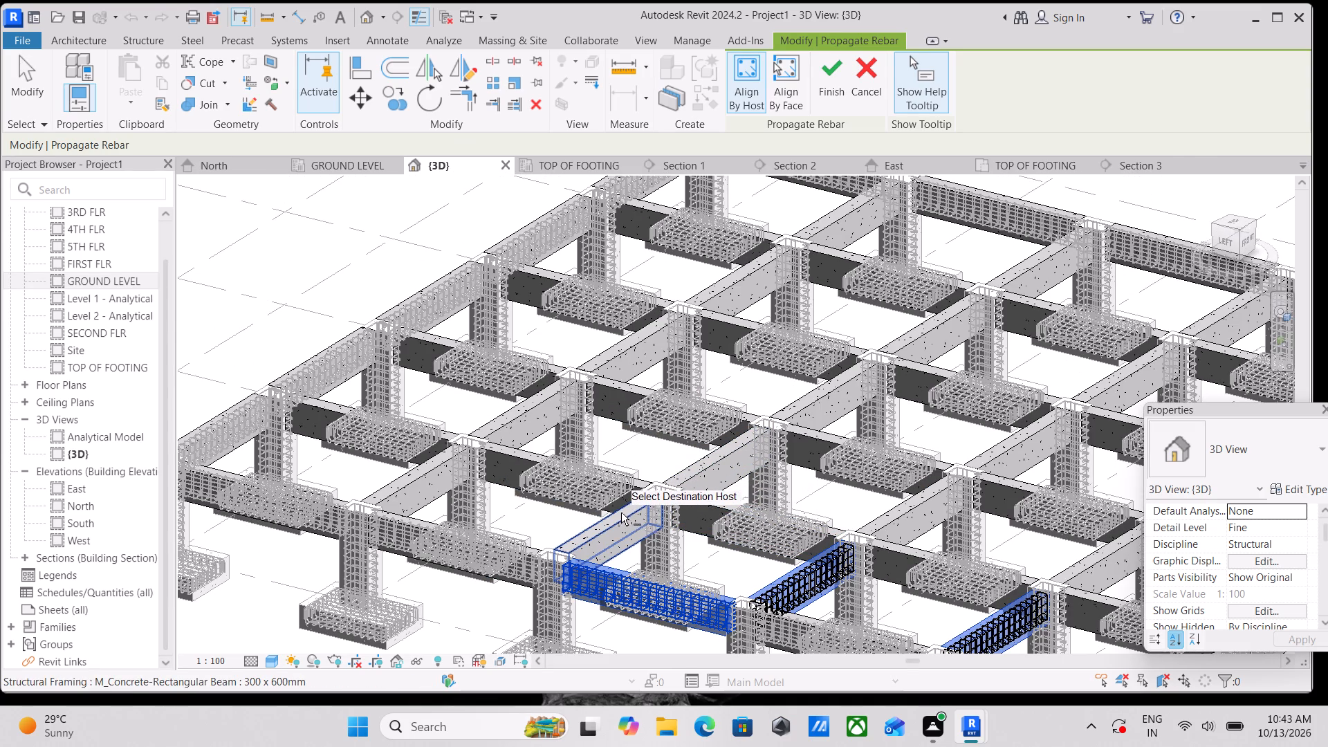
pyautogui.click(437, 464)
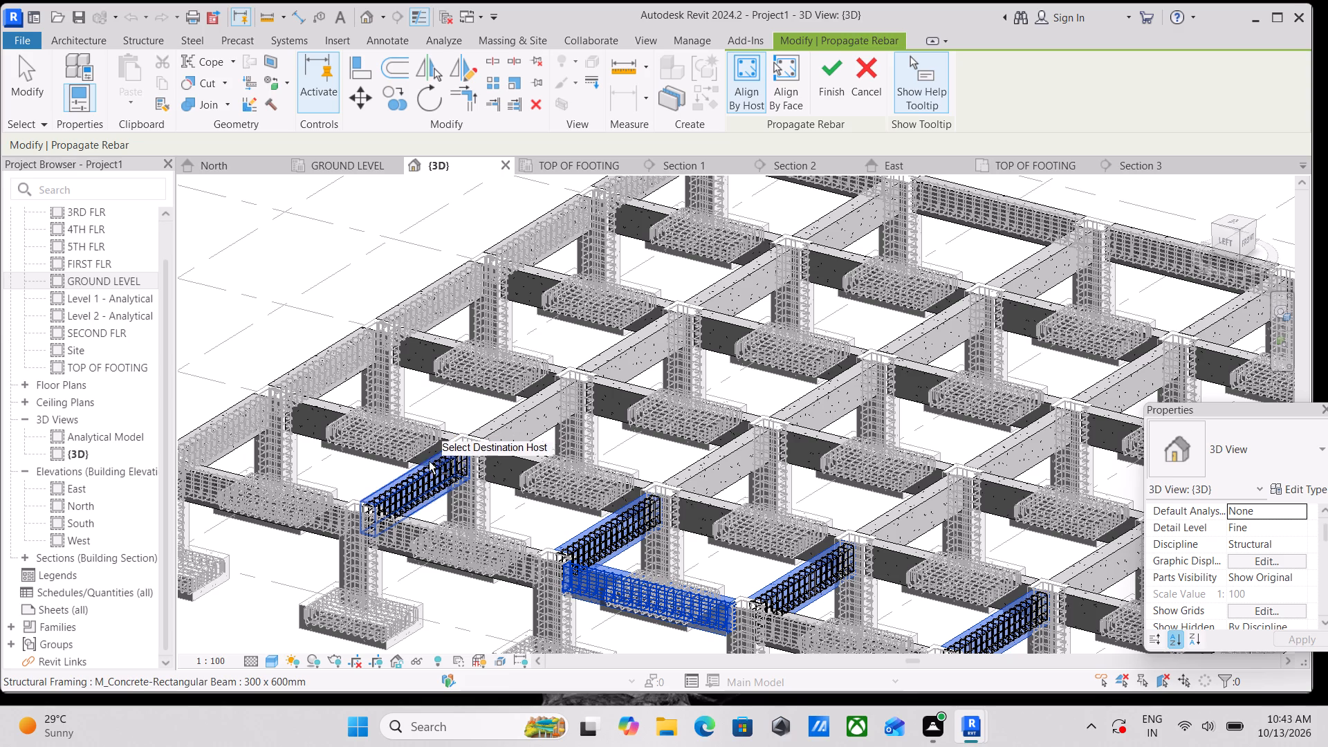
# Add the grid B, C, D and E beams between grids 2 and 3 as rebar destination hosts.
pyautogui.click(508, 418)
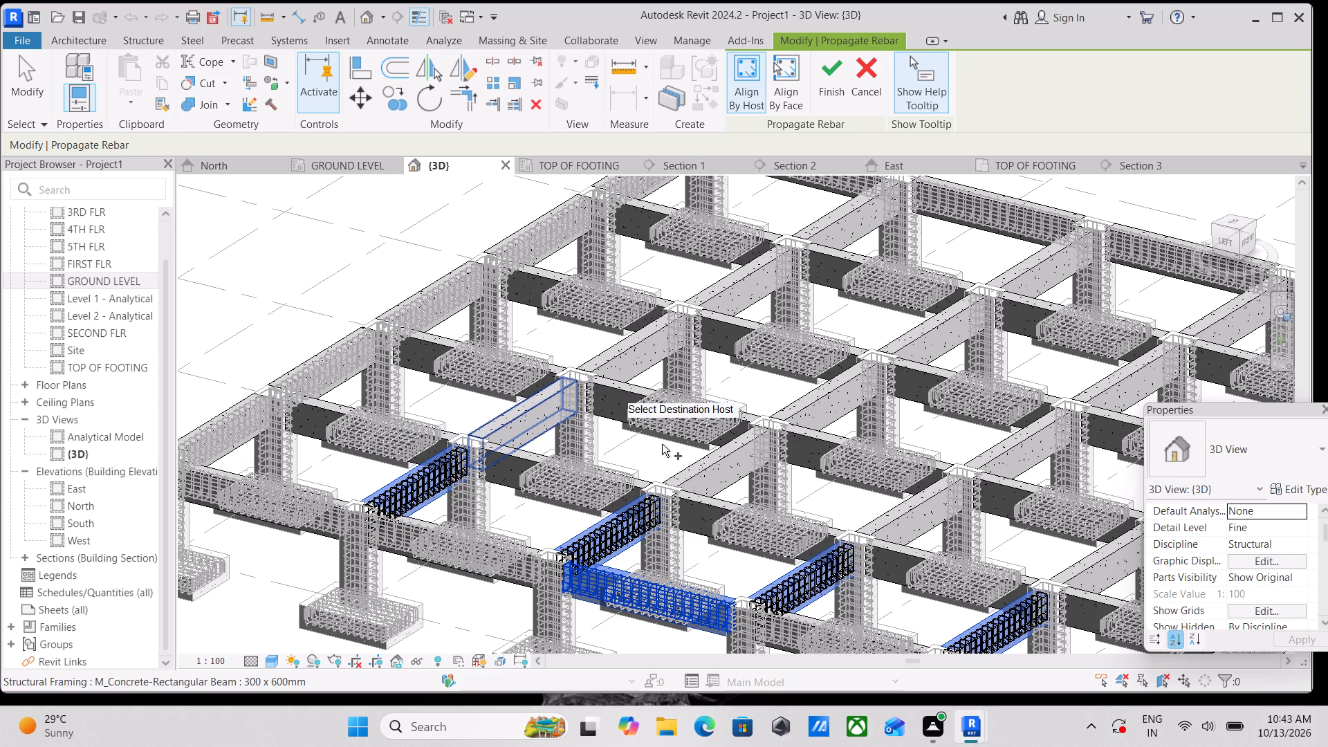
pyautogui.click(708, 463)
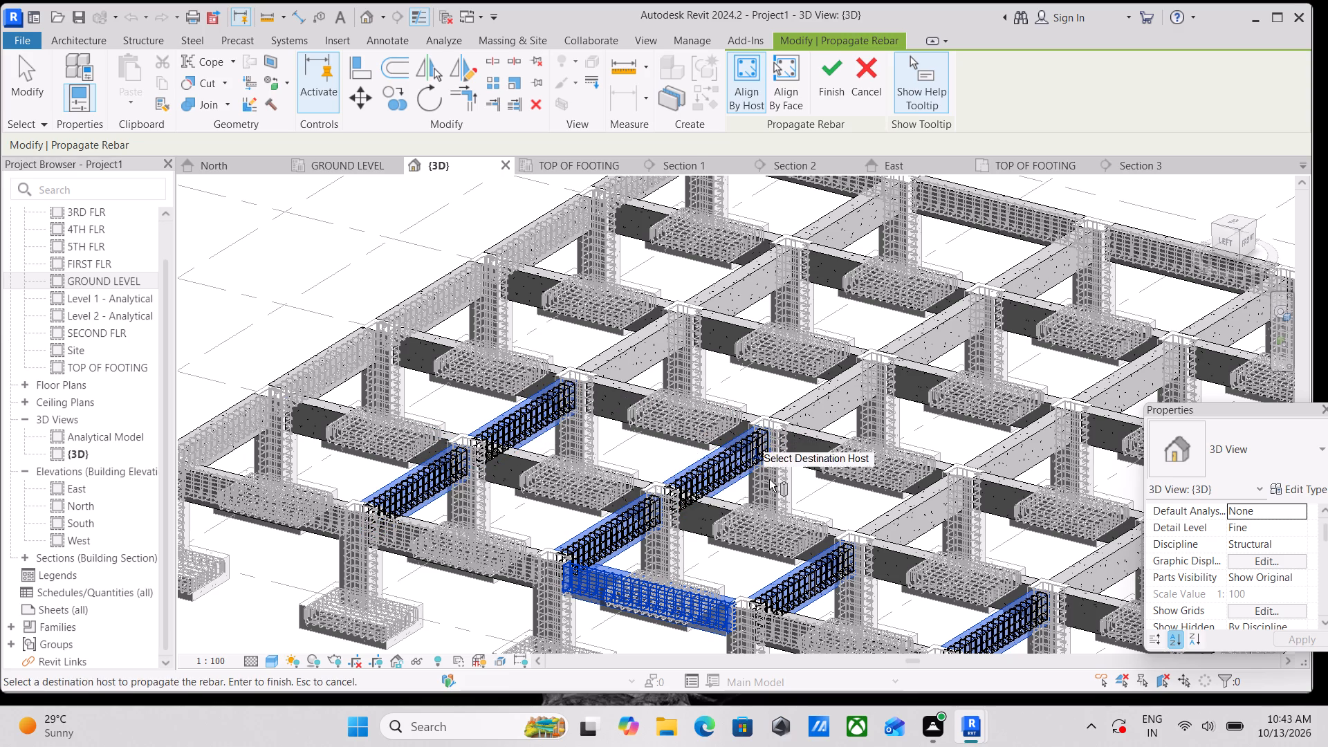
pyautogui.click(901, 519)
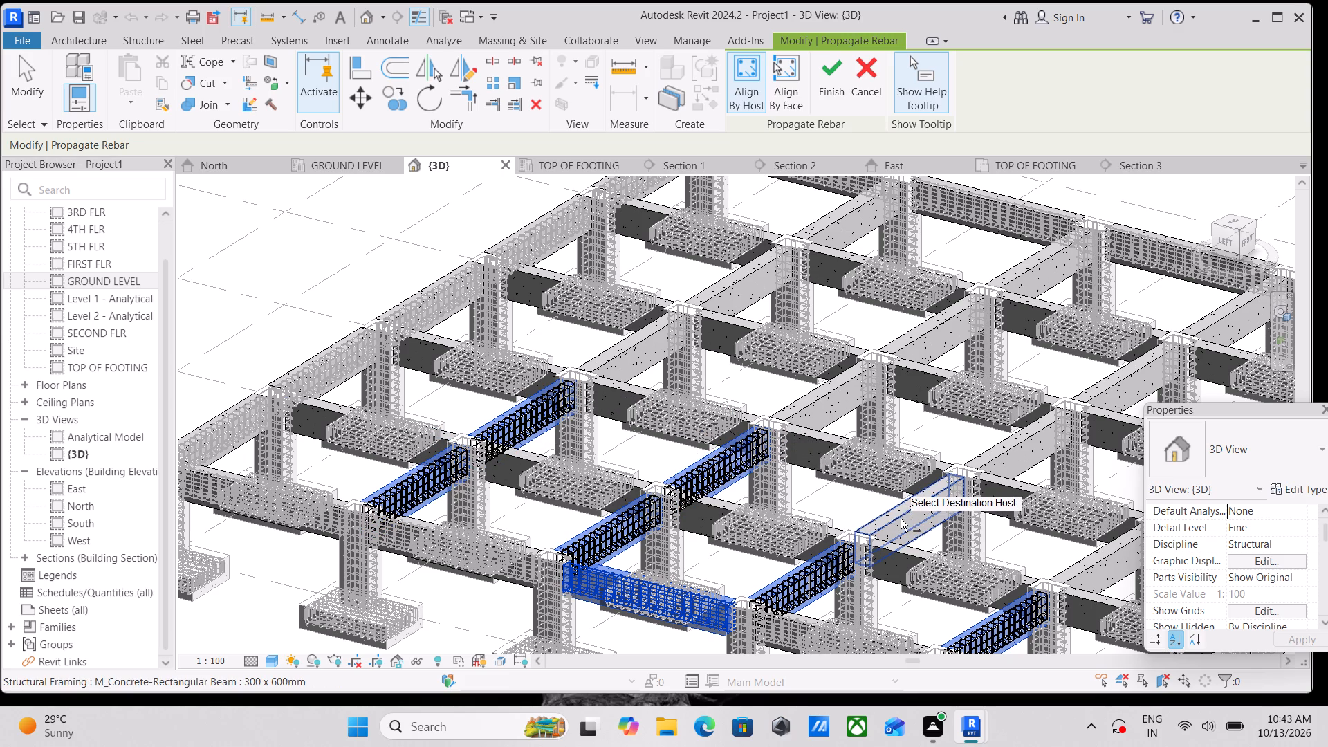
pyautogui.moveTo(901, 519); pyautogui.dragTo(717, 431, button='middle')
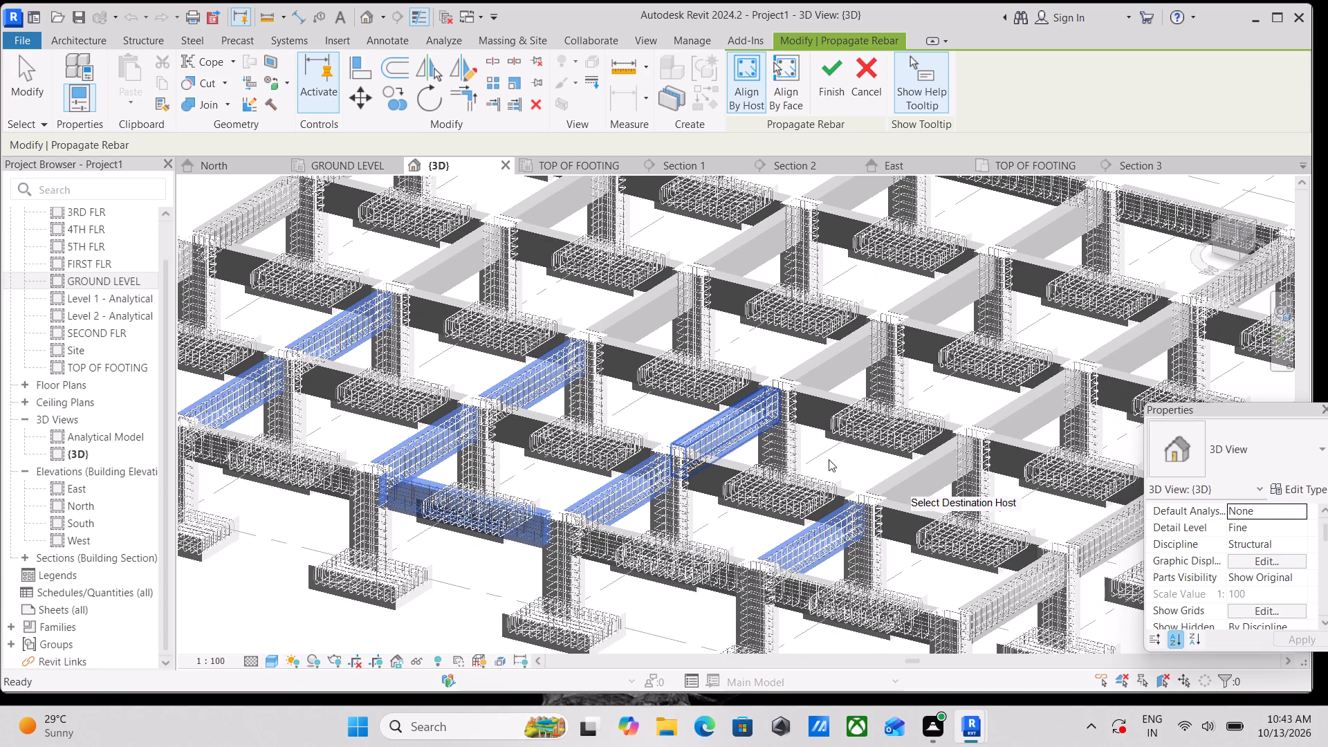
pyautogui.click(913, 479)
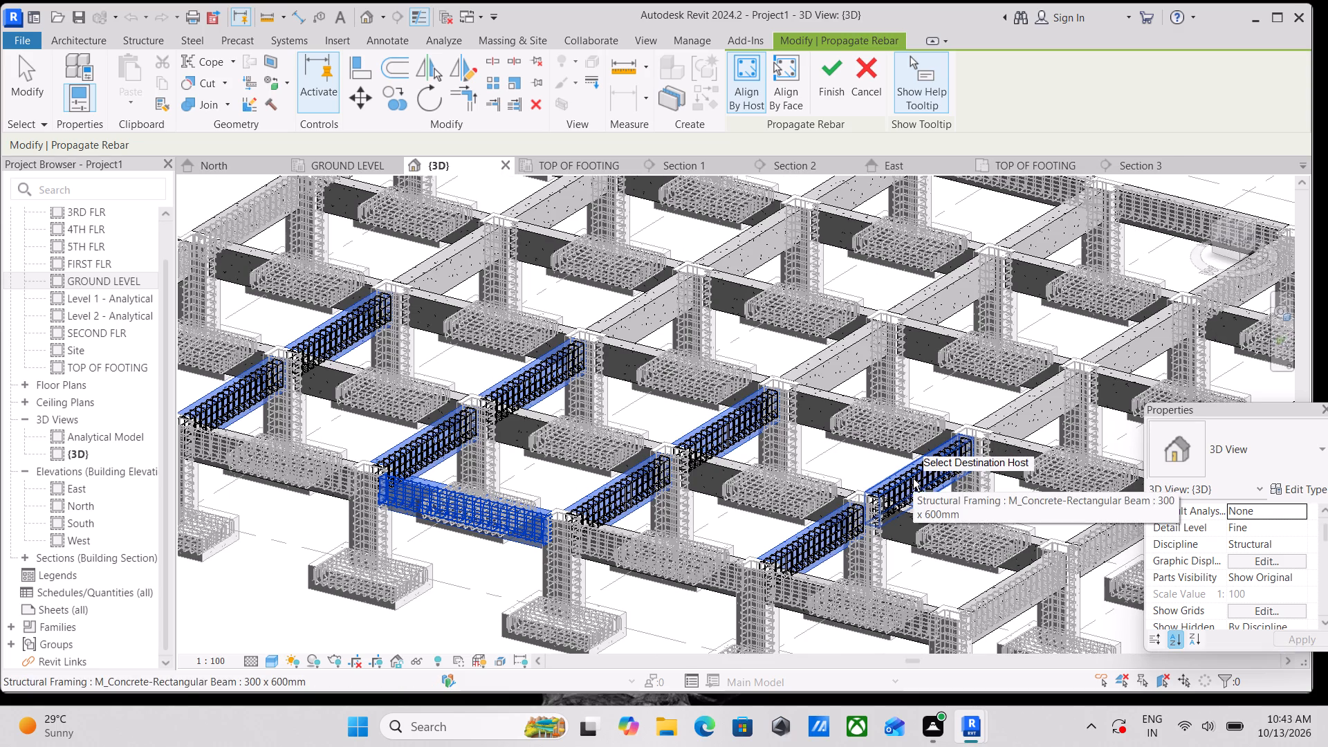
# Add the two grid E beams between grids 3 and 5 as rebar destination hosts.
pyautogui.moveTo(913, 479); pyautogui.dragTo(765, 430, button='middle')
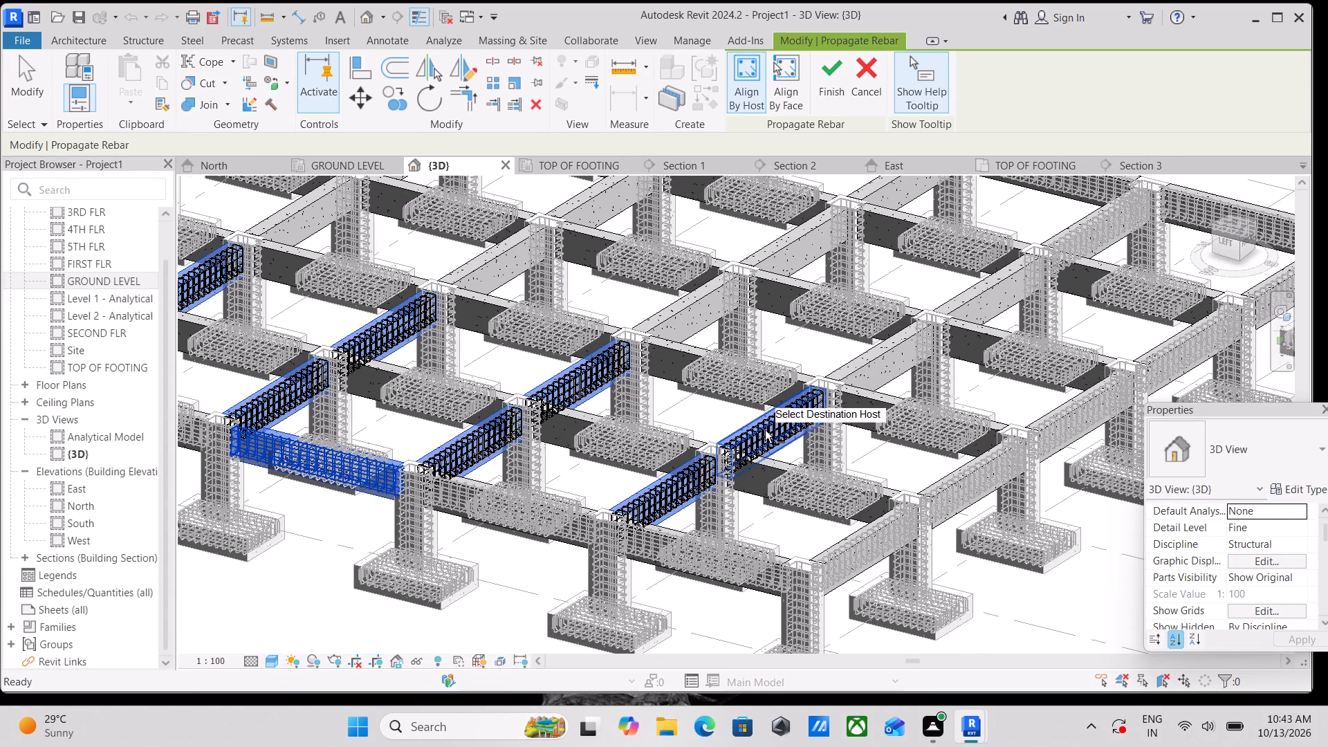
pyautogui.click(878, 351)
pyautogui.moveTo(903, 367); pyautogui.dragTo(849, 418, button='middle')
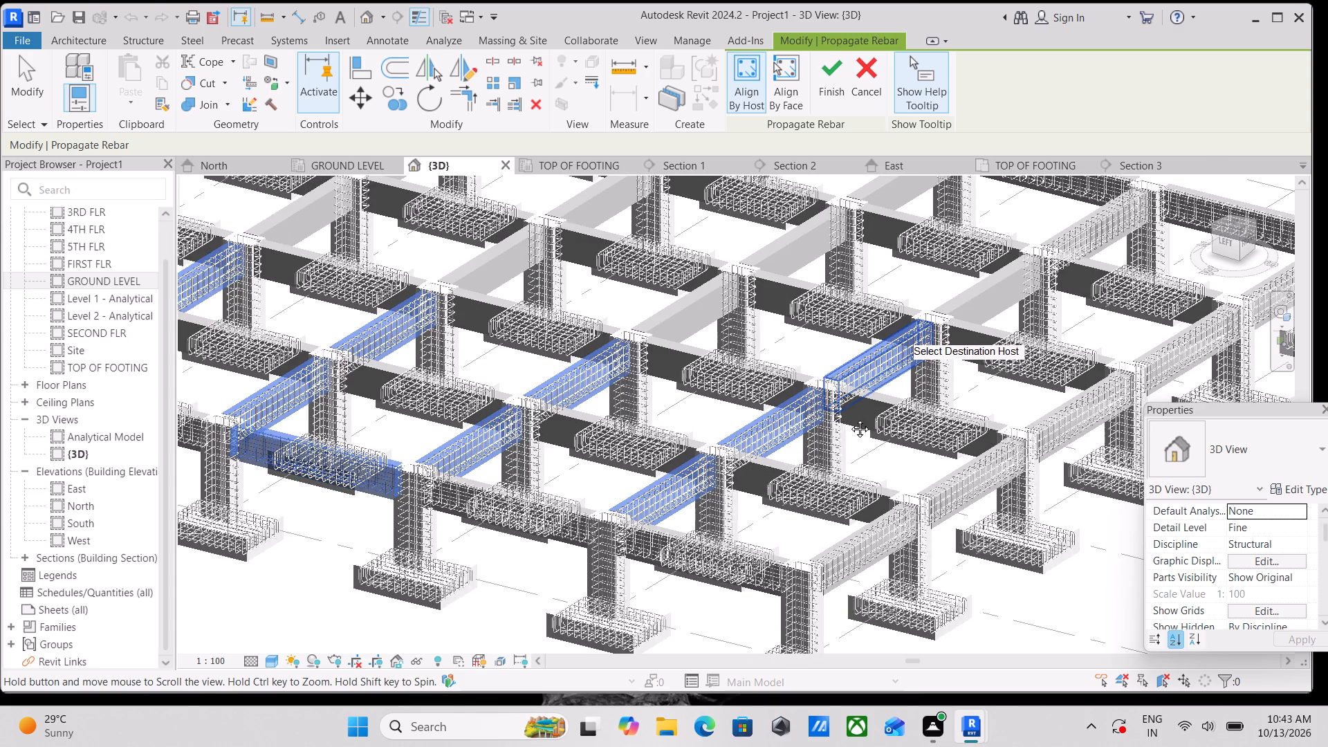
pyautogui.moveTo(849, 418); pyautogui.dragTo(802, 458, button='middle')
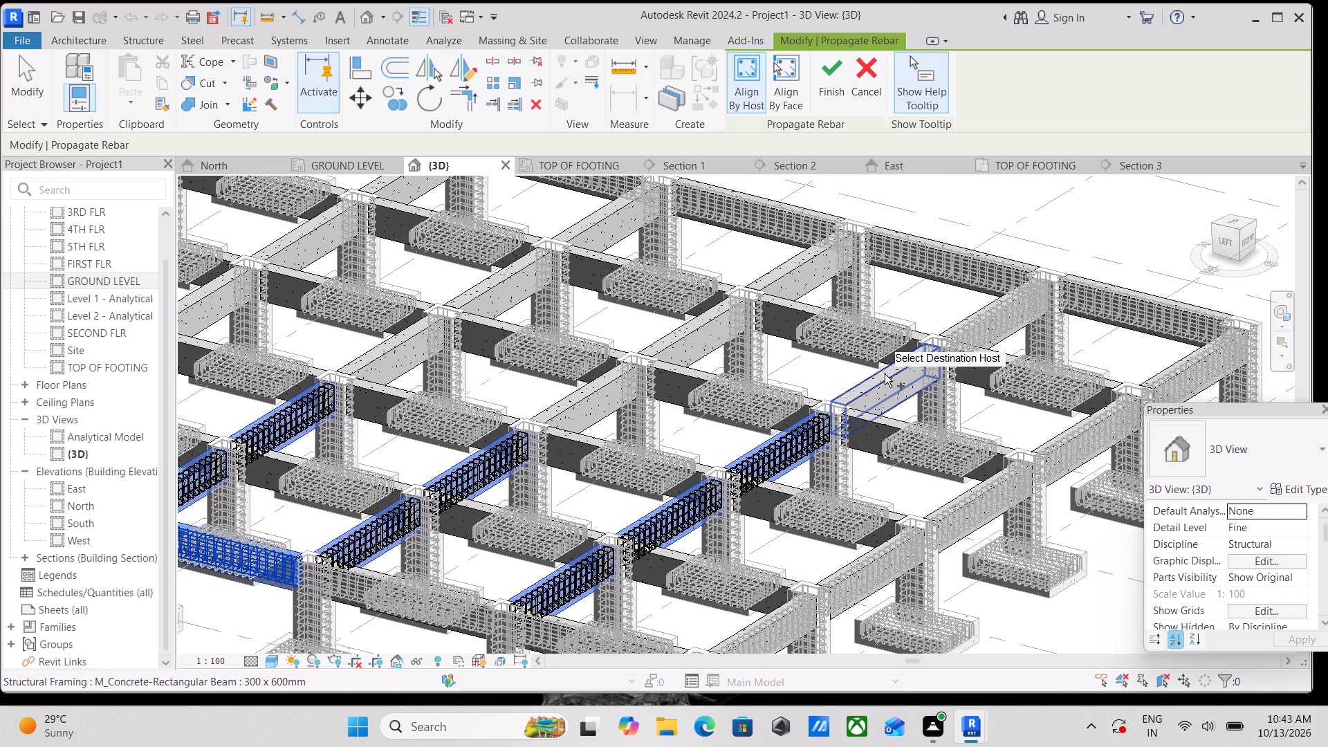
pyautogui.click(885, 374)
# Add the three grid D beams between grids 3 and 6 as rebar destination hosts.
pyautogui.moveTo(898, 393); pyautogui.dragTo(857, 449, button='middle')
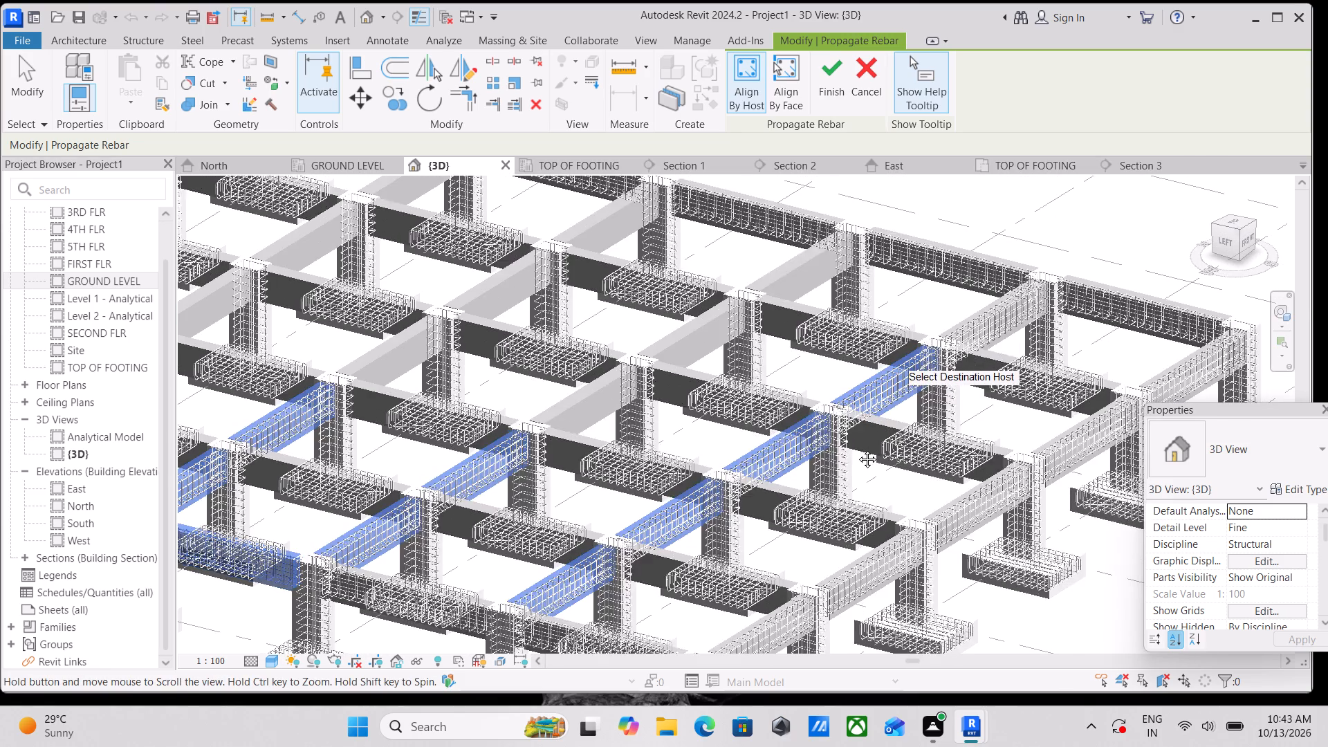
pyautogui.moveTo(857, 449); pyautogui.dragTo(851, 456, button='middle')
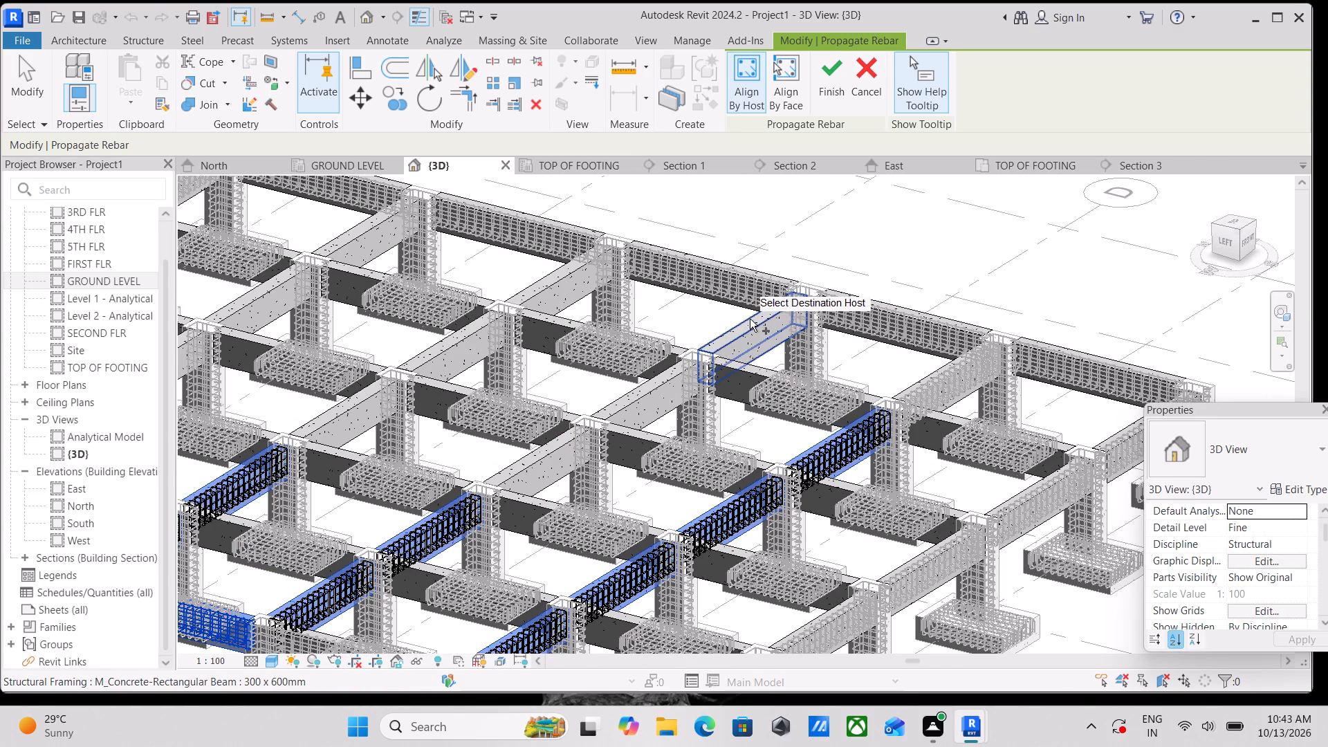
pyautogui.click(750, 319)
pyautogui.click(660, 383)
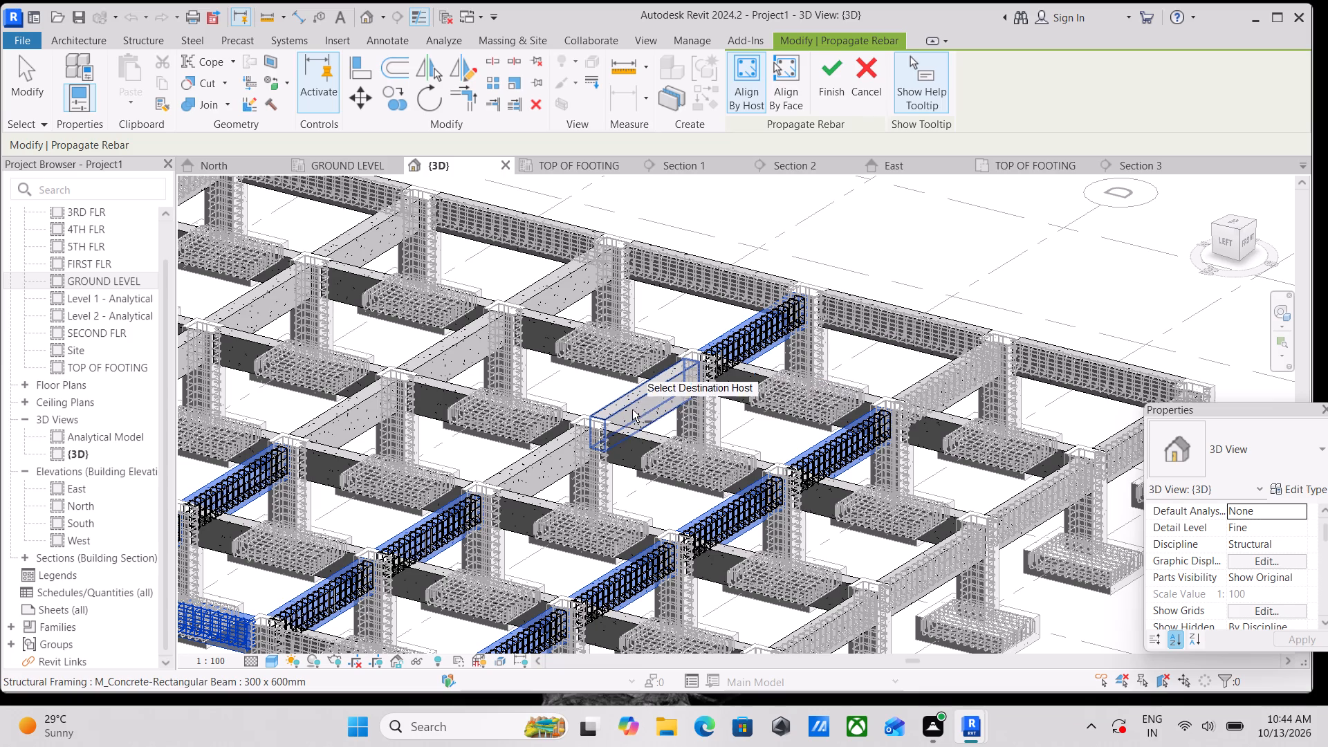
pyautogui.click(528, 467)
# Add the three grid C beams between grids 3 and 6 as rebar destination hosts.
pyautogui.scroll(-3, 534, 465)
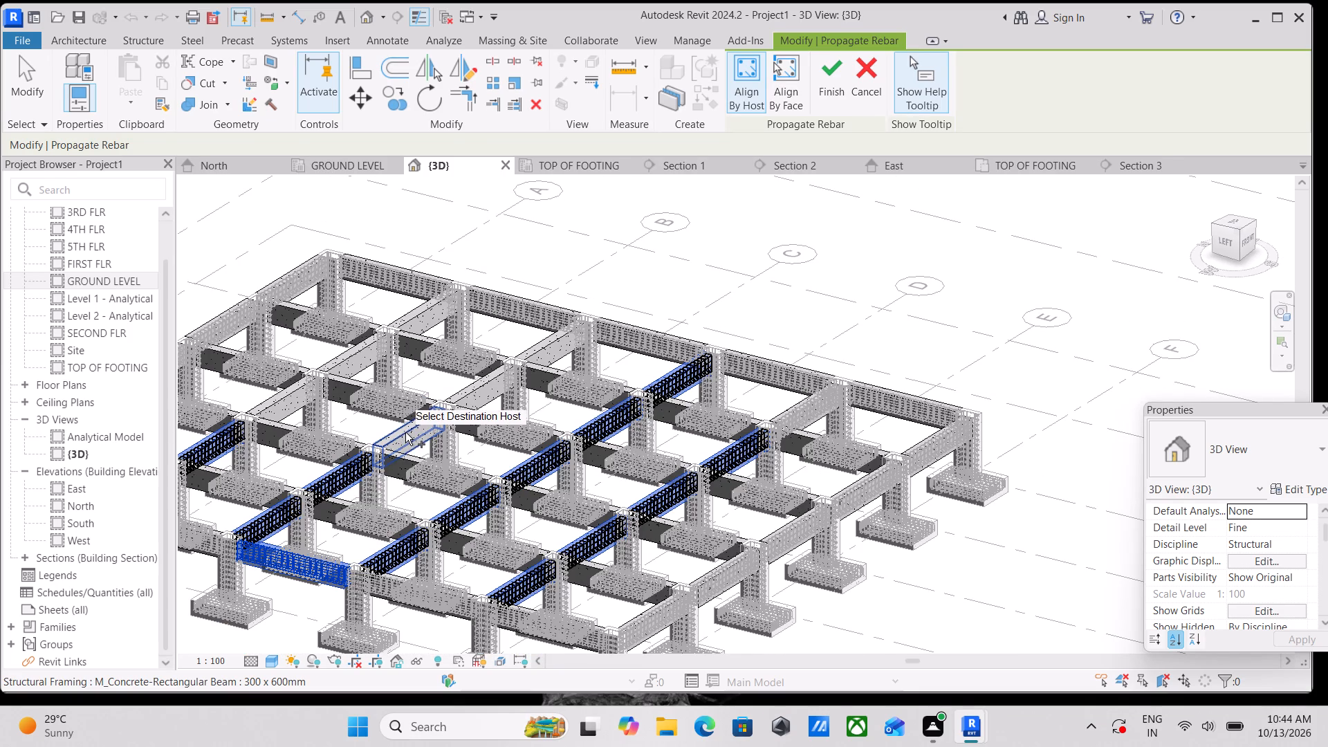
pyautogui.click(405, 432)
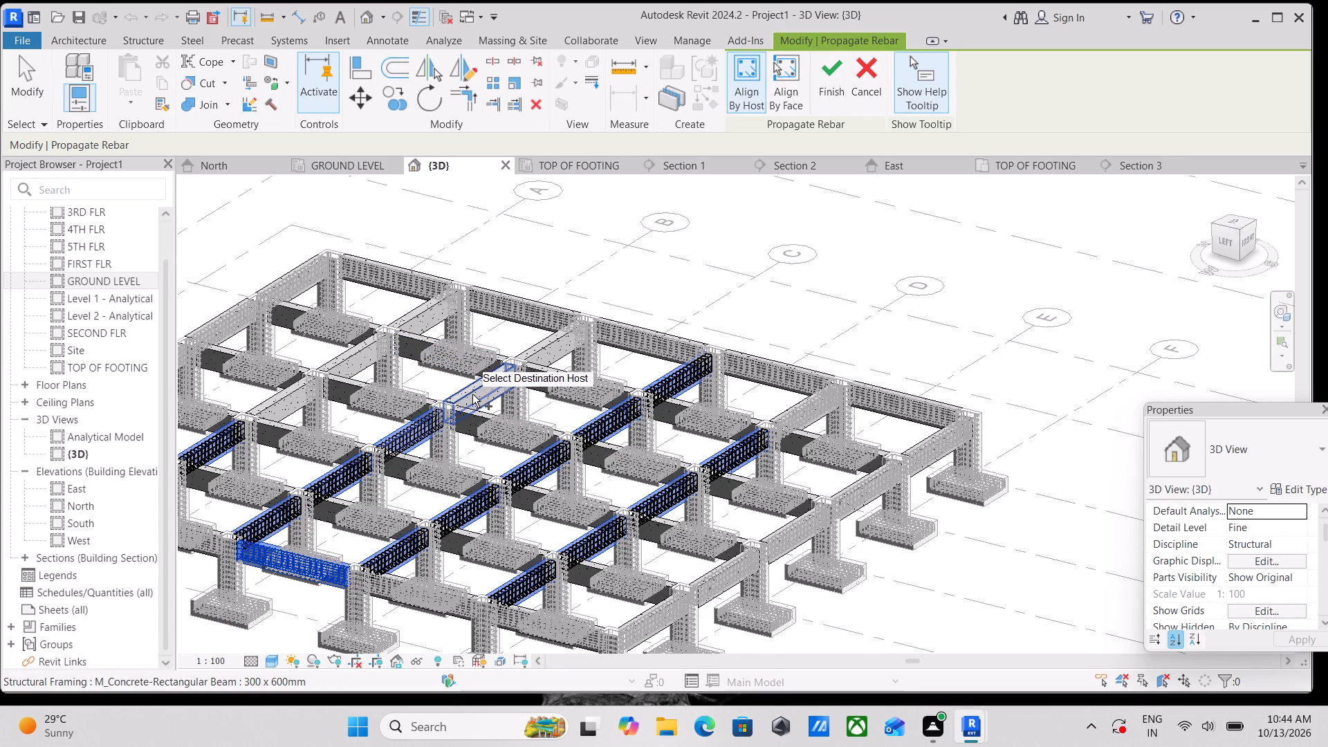
pyautogui.click(472, 394)
pyautogui.click(542, 351)
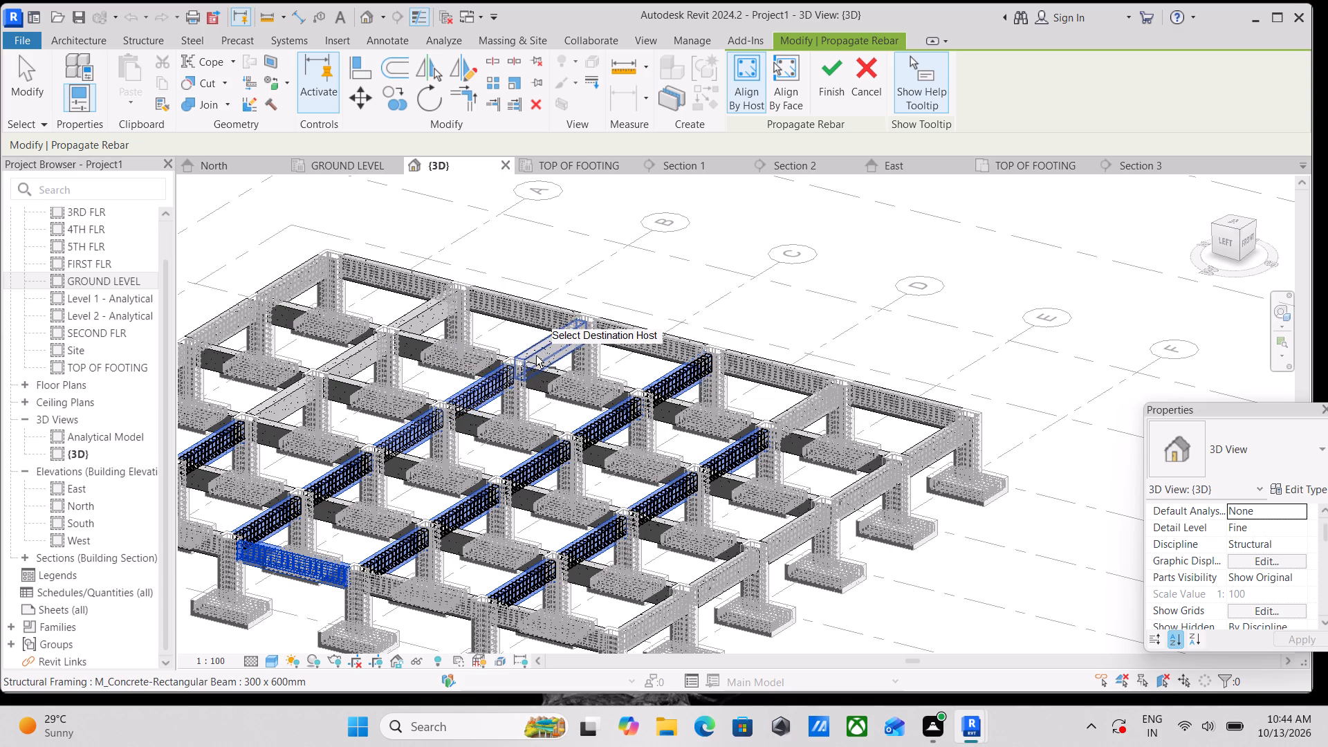
# Add the three grid B beams between grids 3 and 6 as destination hosts and finish the rebar propagation.
pyautogui.click(414, 309)
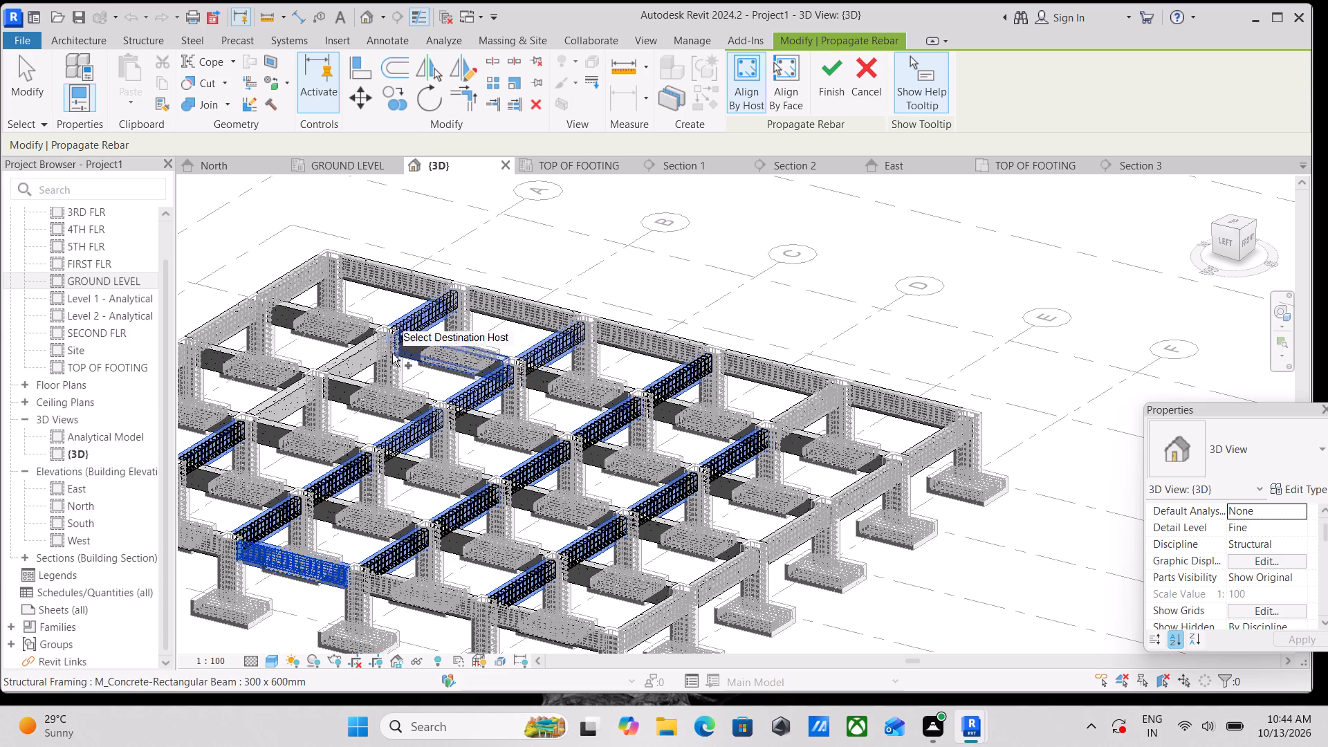
pyautogui.click(358, 353)
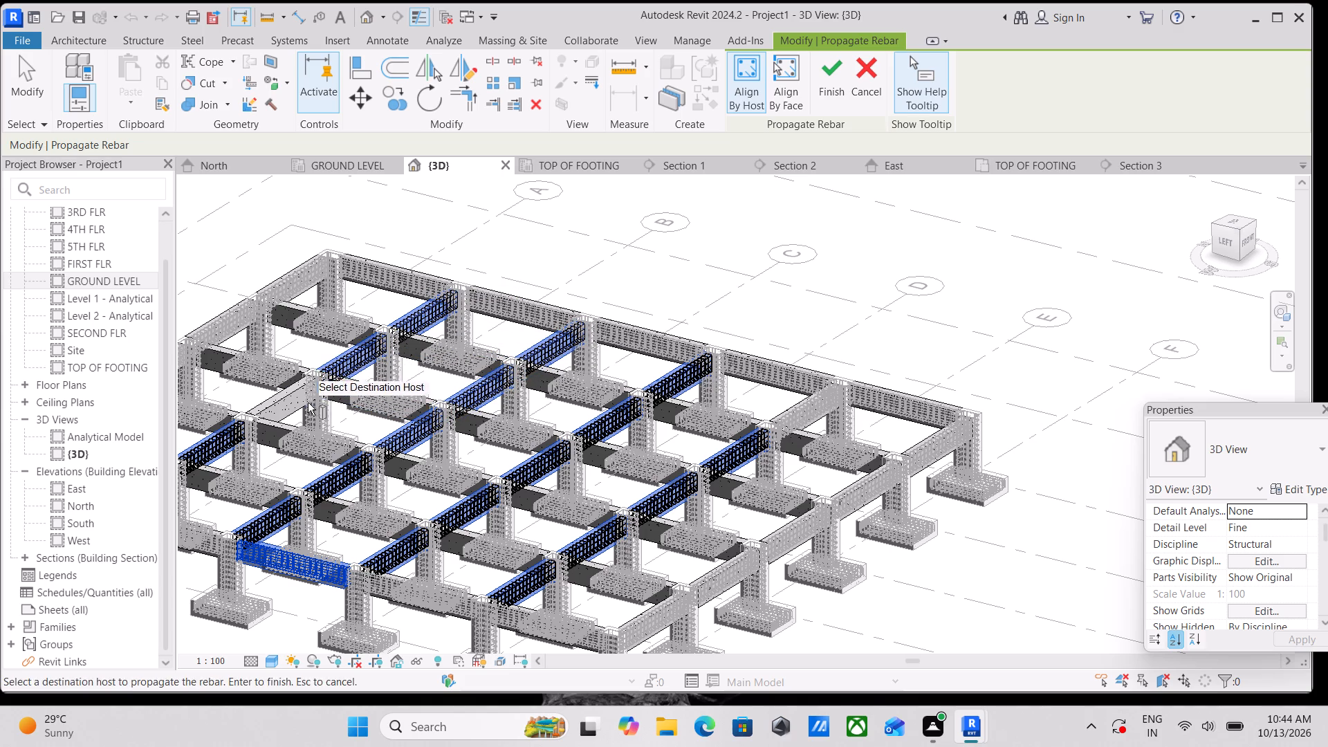
pyautogui.click(299, 394)
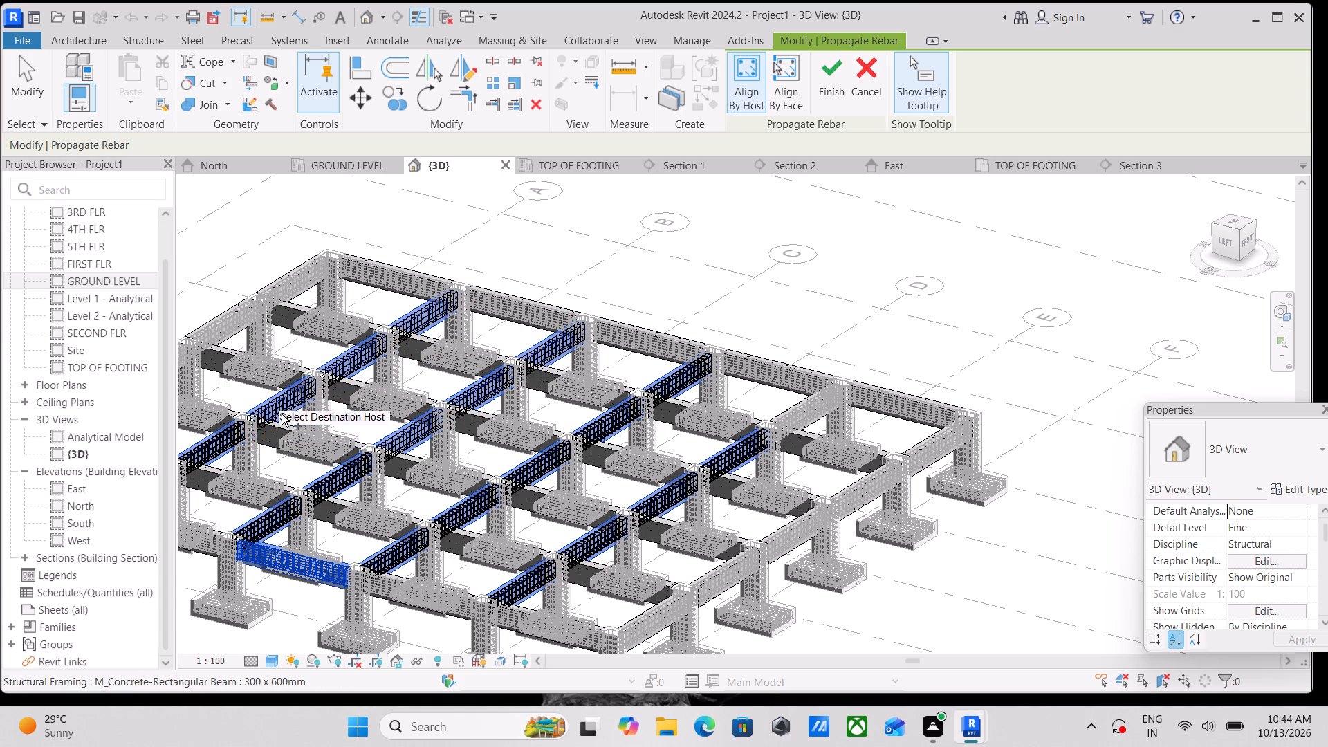
pyautogui.scroll(-1, 418, 460)
pyautogui.moveTo(418, 461); pyautogui.dragTo(532, 544, button='middle')
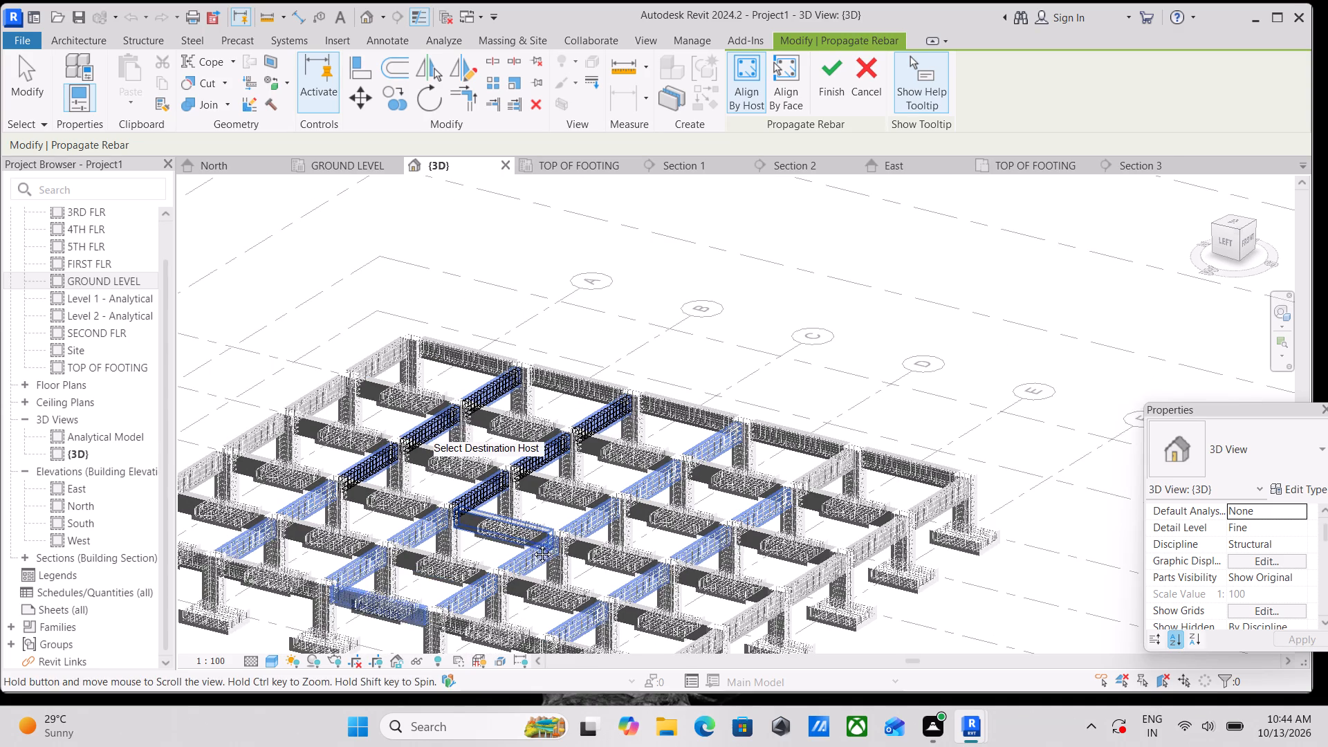
pyautogui.moveTo(532, 544); pyautogui.dragTo(542, 549, button='middle')
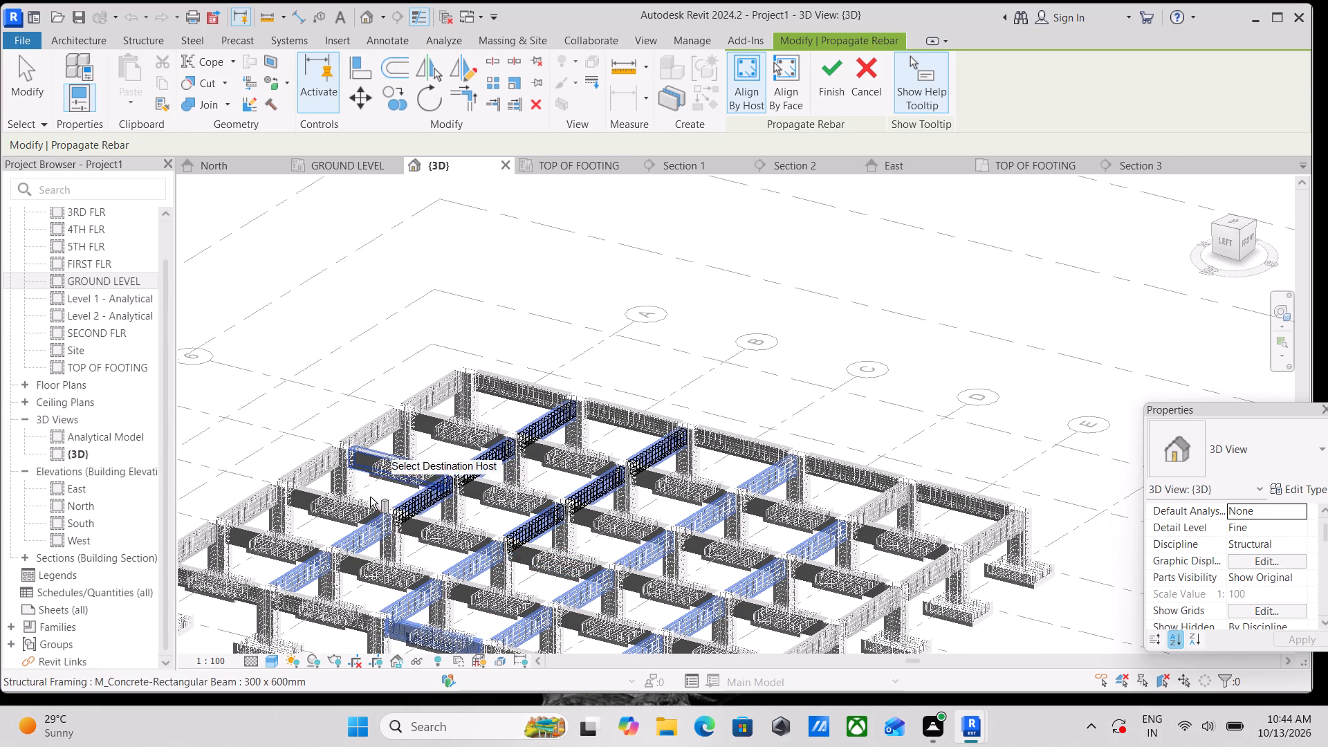
pyautogui.scroll(5, 367, 501)
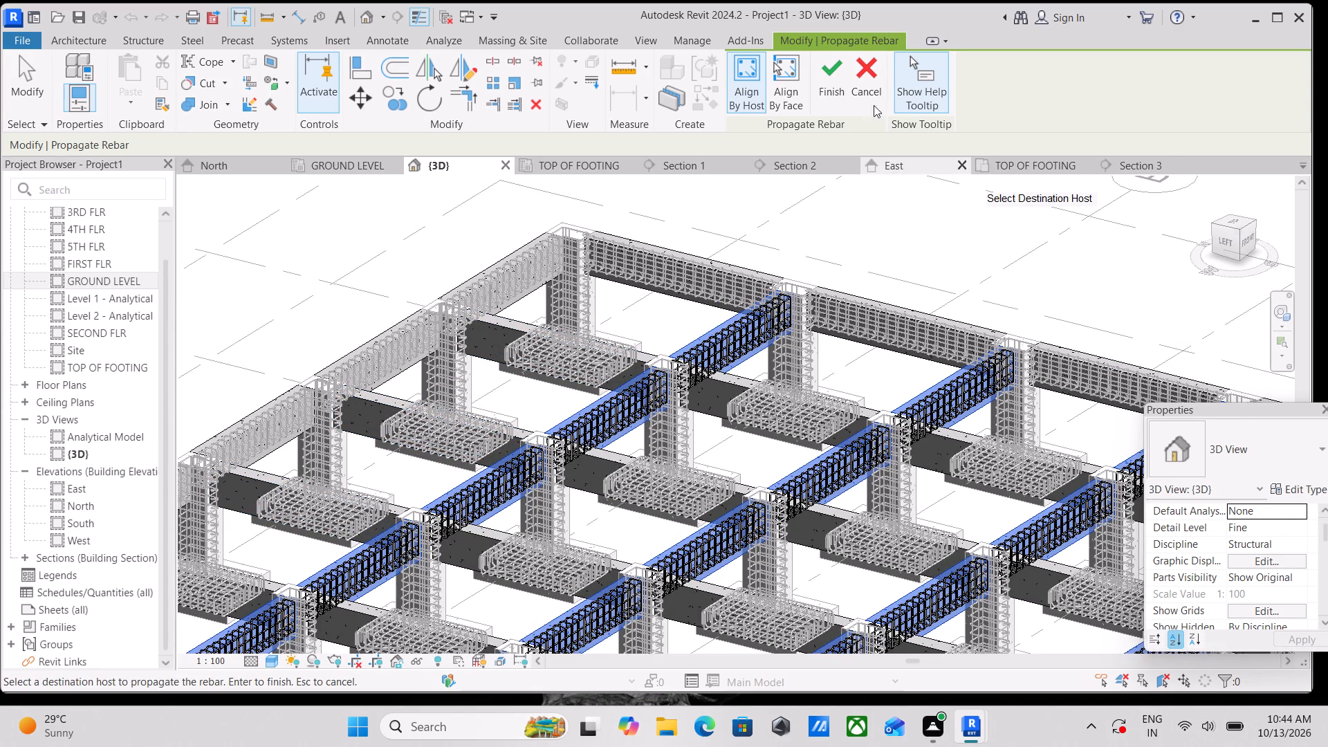
pyautogui.click(830, 84)
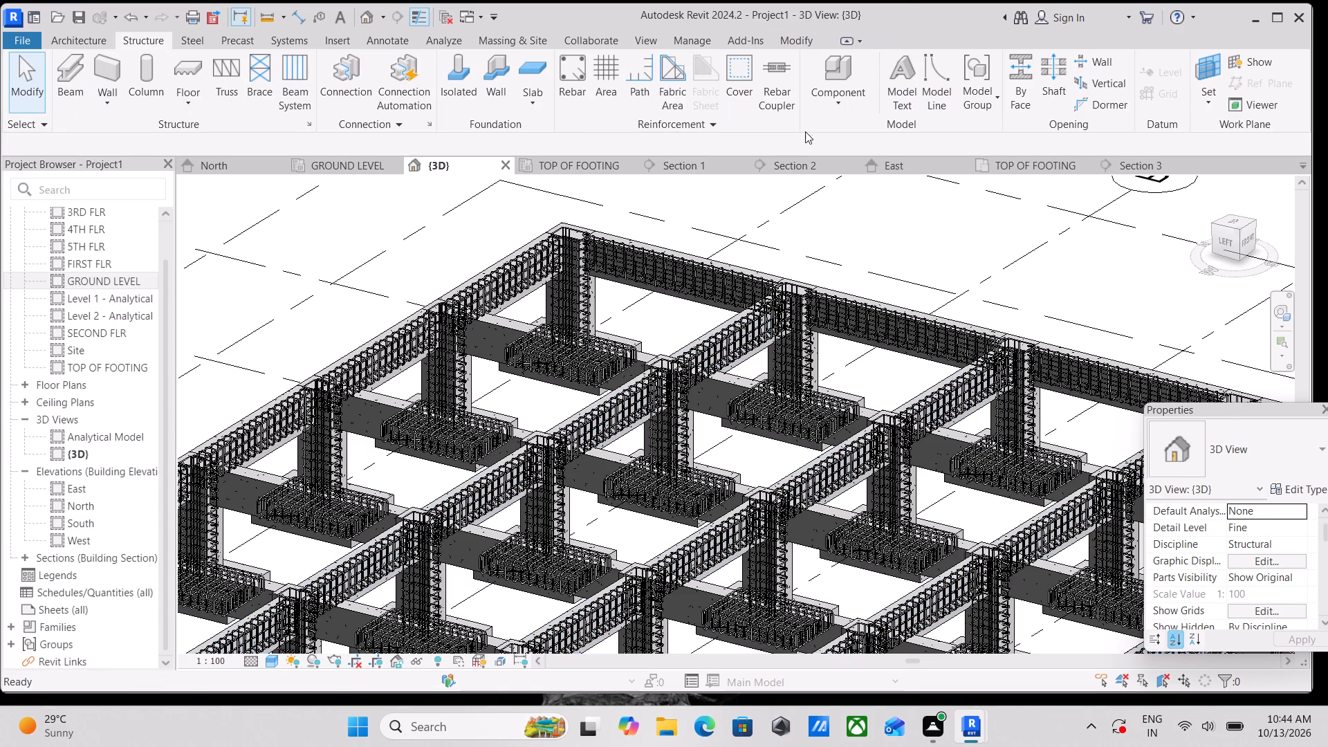
# Examine the propagated reinforcement in the lettered-grid beams across the foundation grid.
pyautogui.scroll(-4, 743, 340)
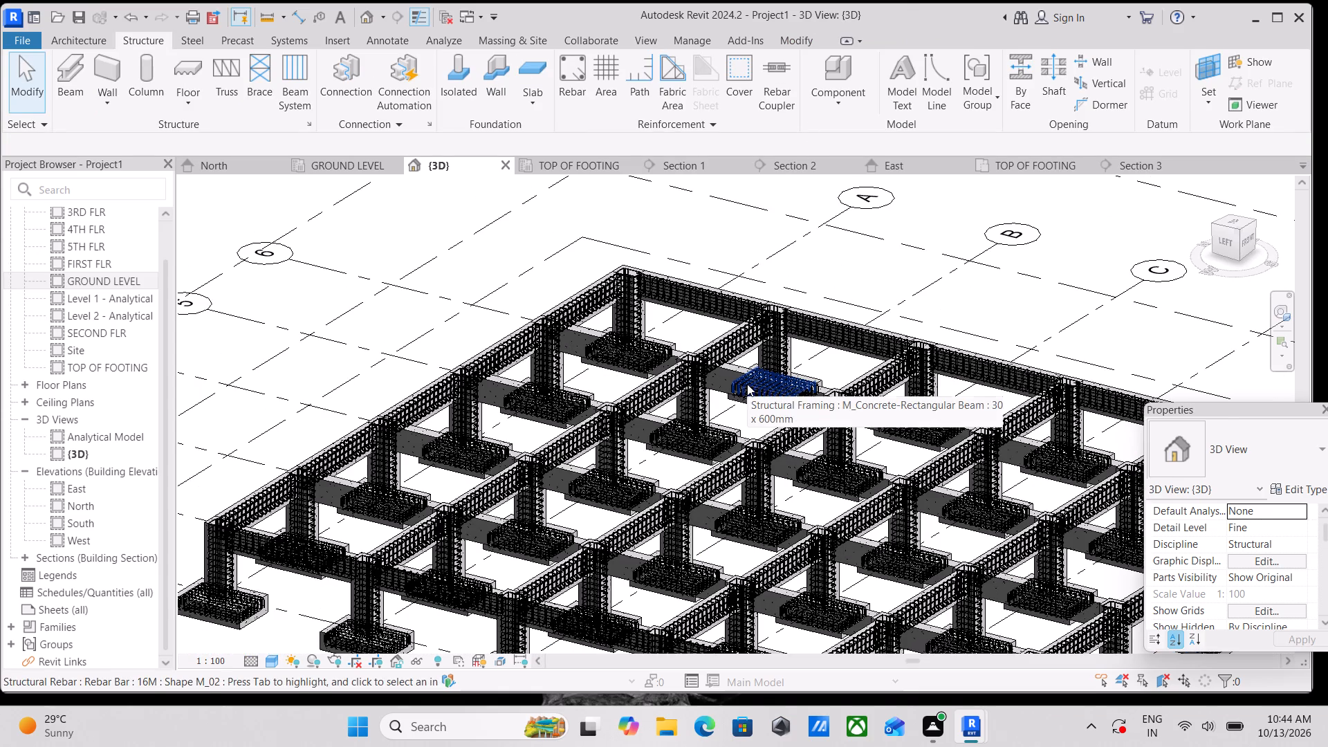
pyautogui.scroll(2, 786, 467)
pyautogui.scroll(3, 726, 461)
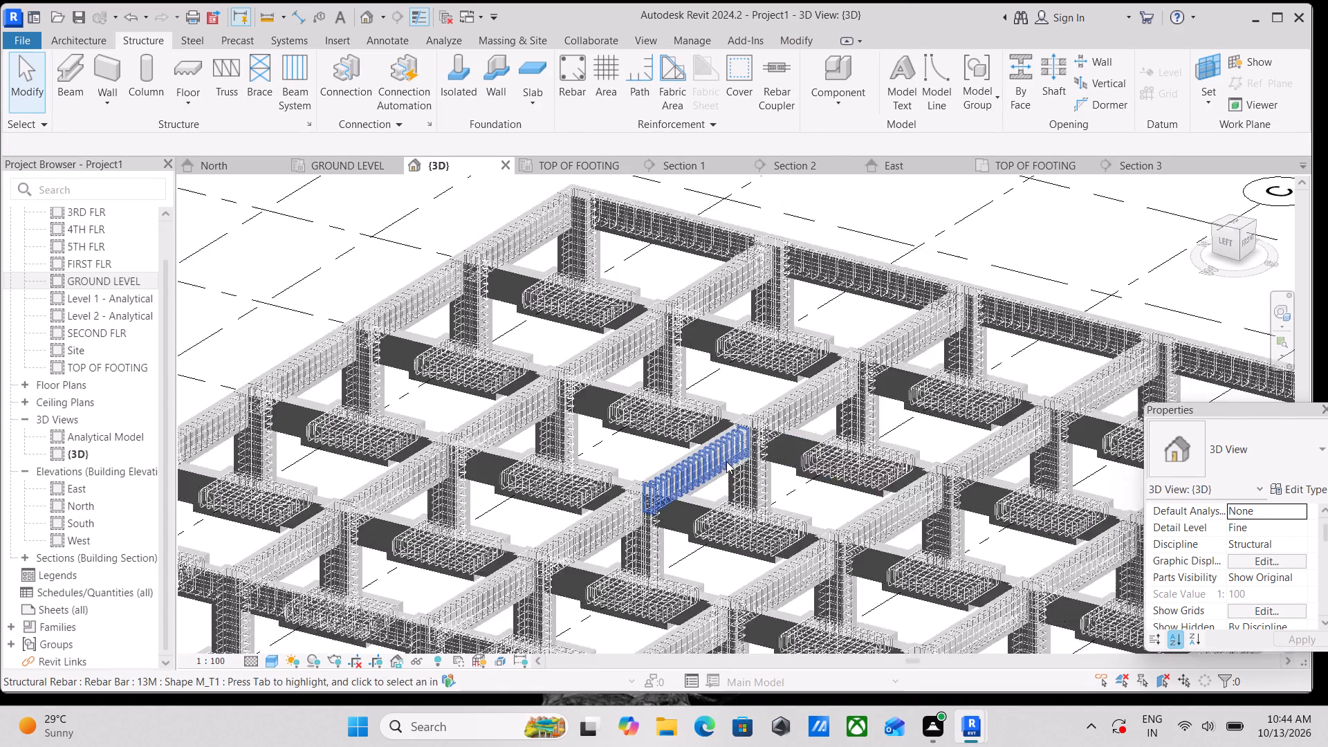
pyautogui.scroll(-4, 737, 455)
pyautogui.scroll(-1, 802, 503)
pyautogui.moveTo(804, 505); pyautogui.dragTo(753, 373, button='middle')
pyautogui.scroll(1, 1132, 384)
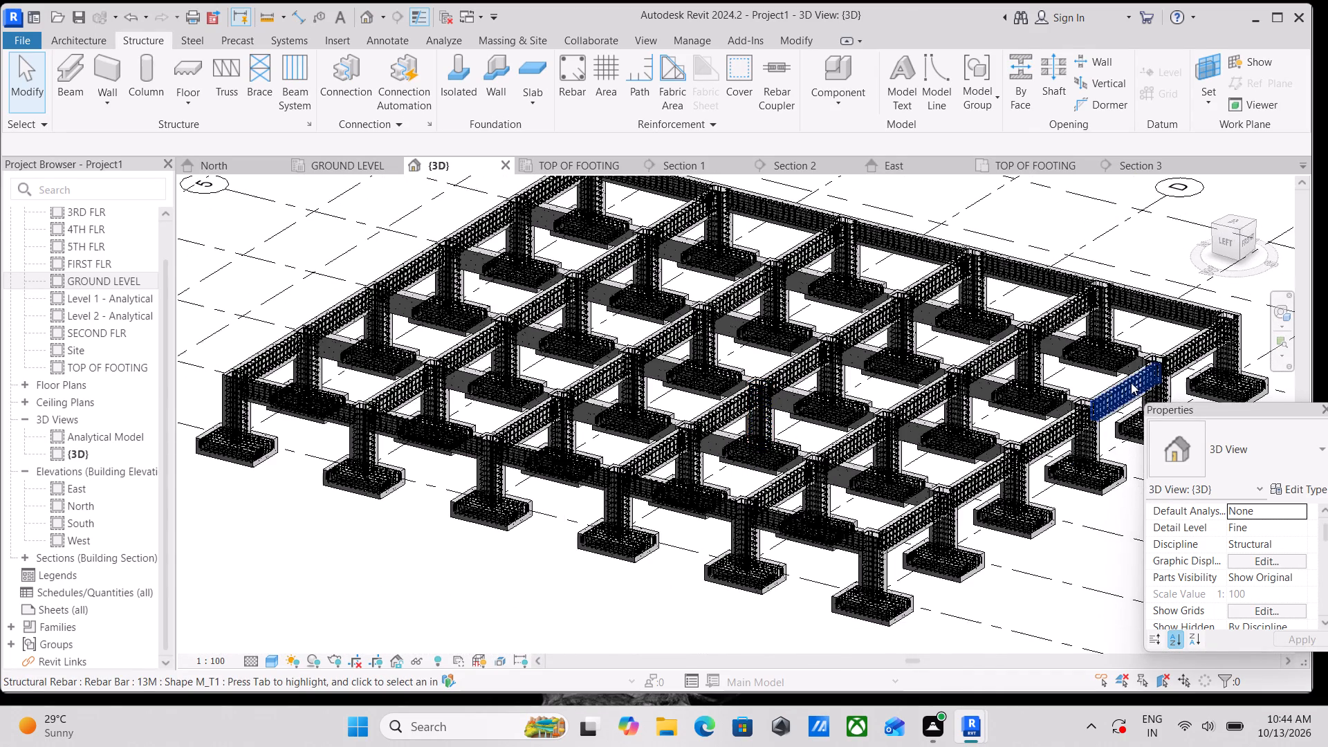
pyautogui.scroll(1, 1131, 382)
pyautogui.scroll(4, 840, 496)
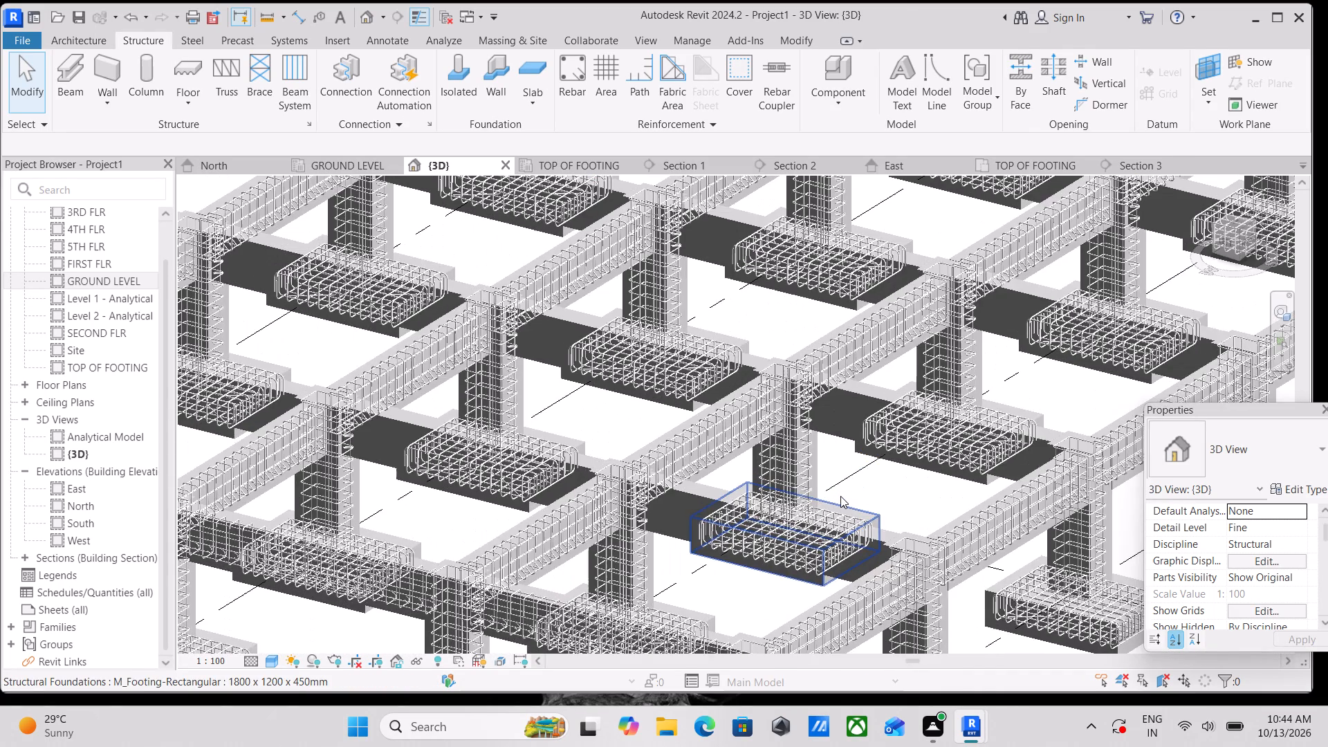
pyautogui.scroll(-4, 840, 496)
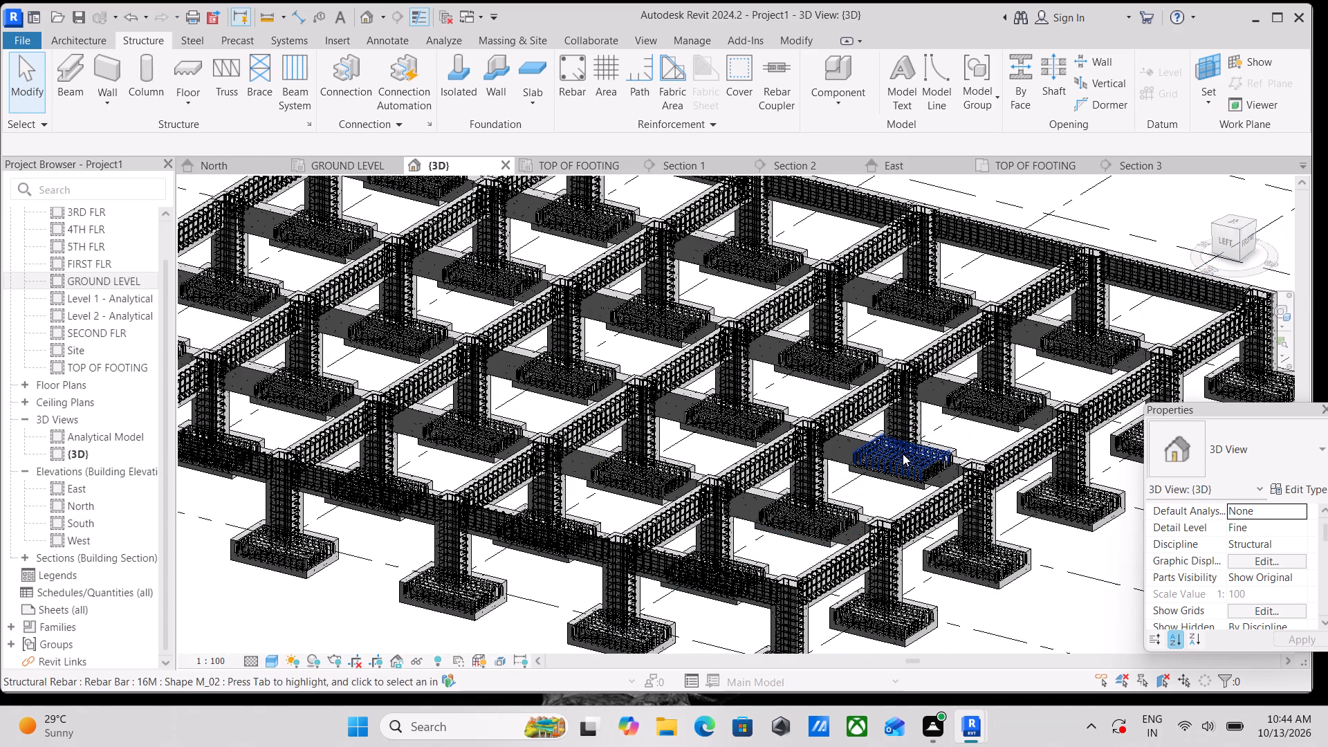
pyautogui.scroll(-2, 964, 409)
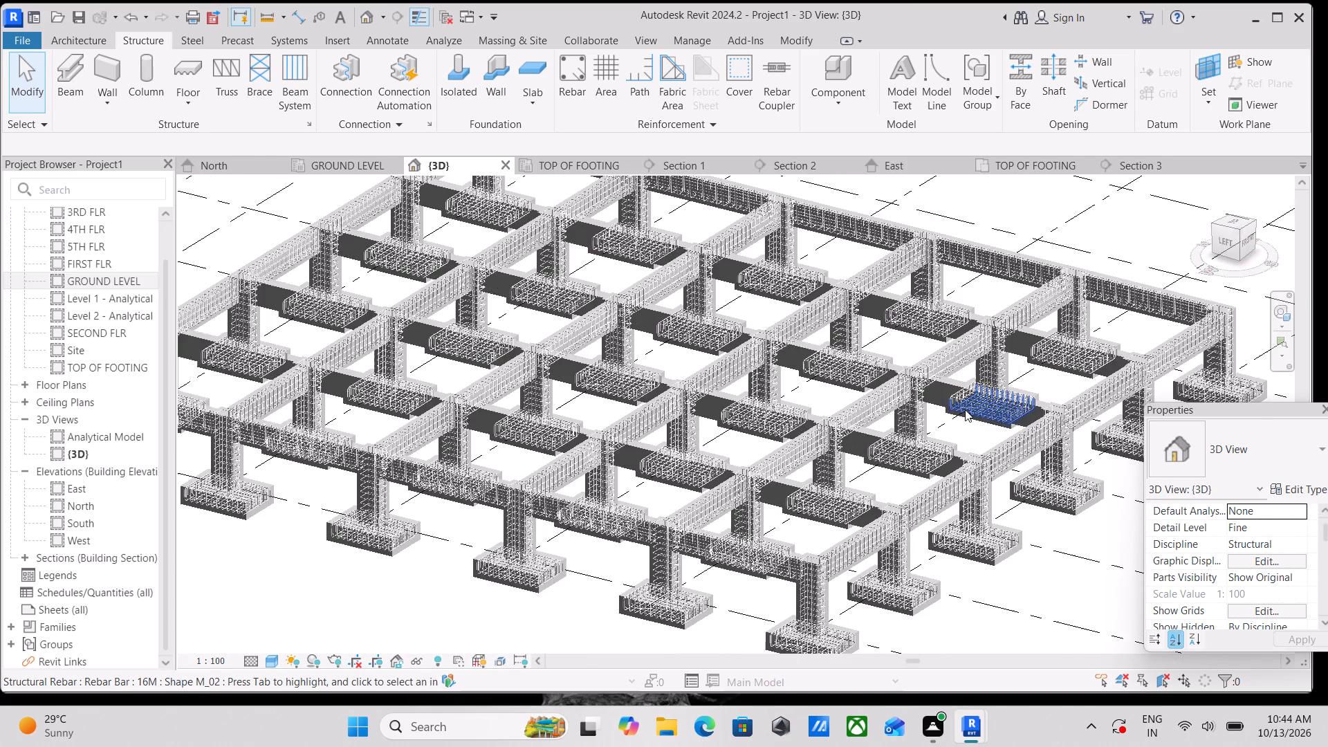
pyautogui.scroll(4, 1095, 396)
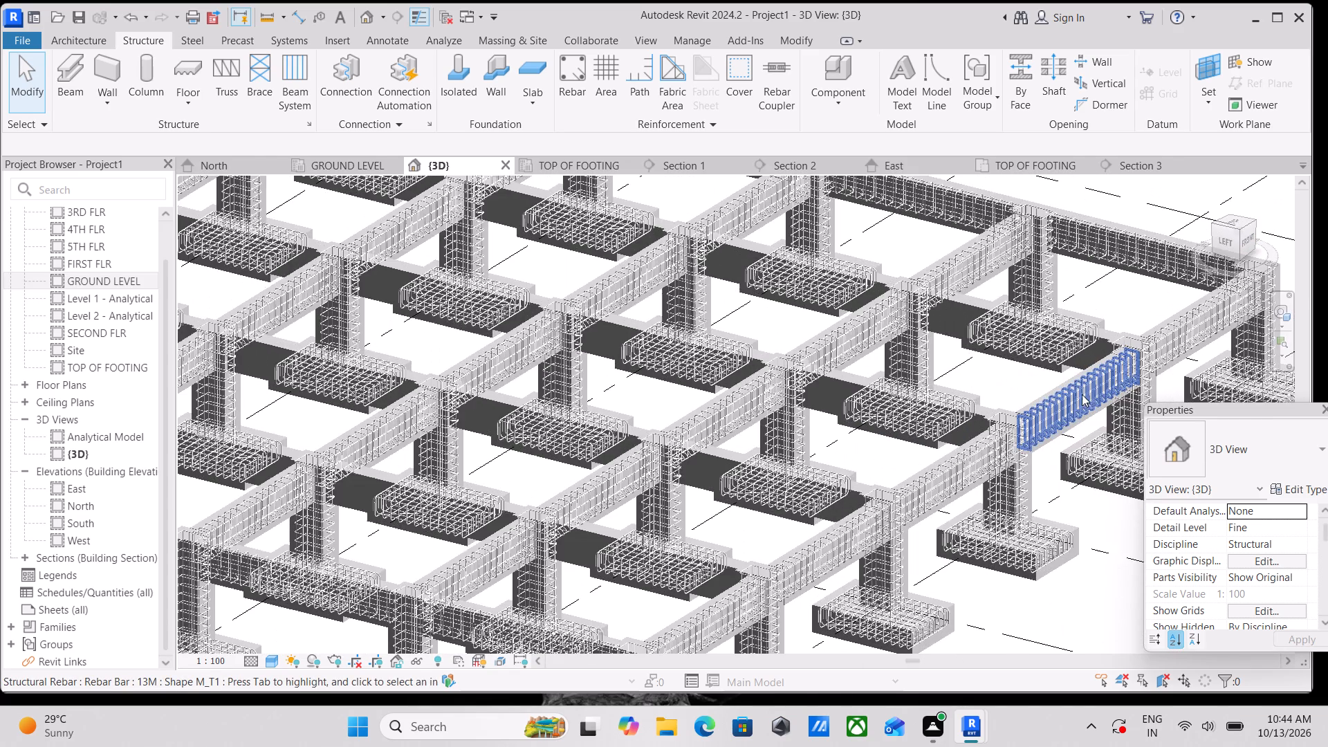
pyautogui.scroll(3, 1081, 389)
pyautogui.moveTo(1014, 351); pyautogui.dragTo(784, 438, button='middle')
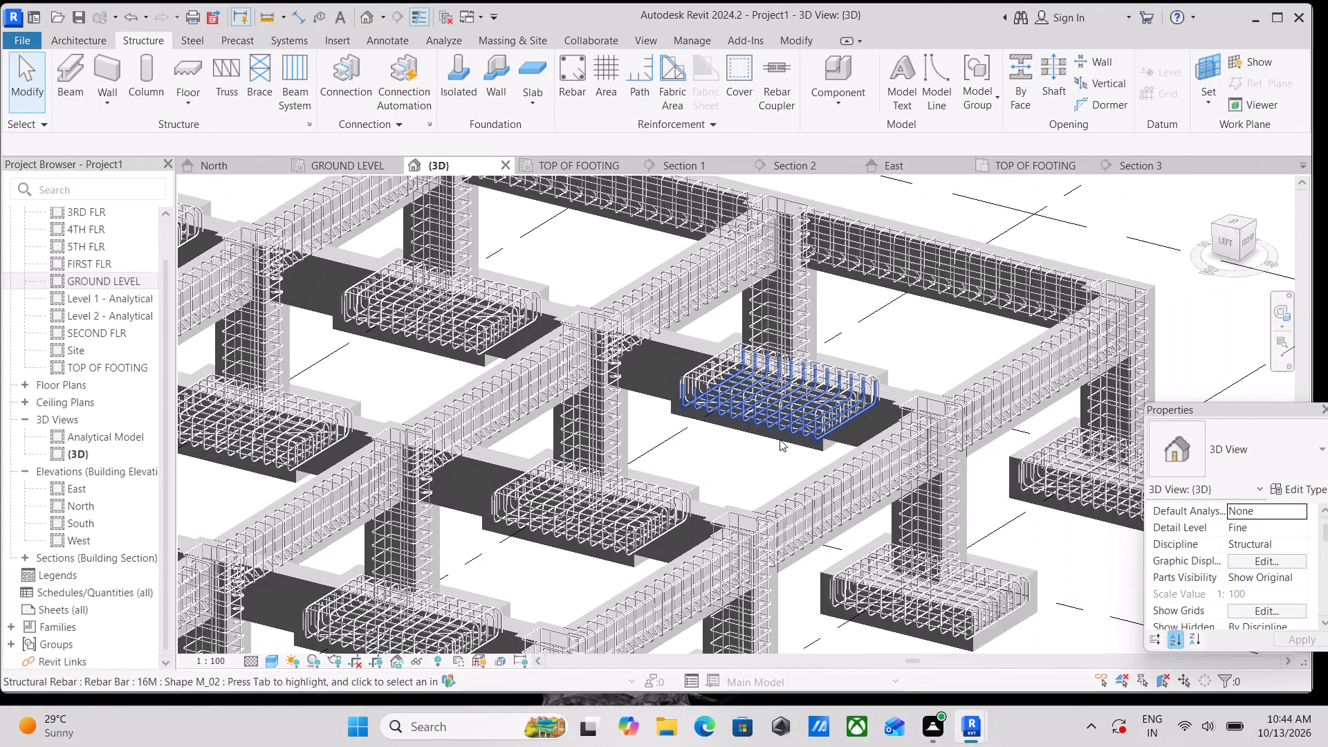
pyautogui.scroll(-2, 809, 436)
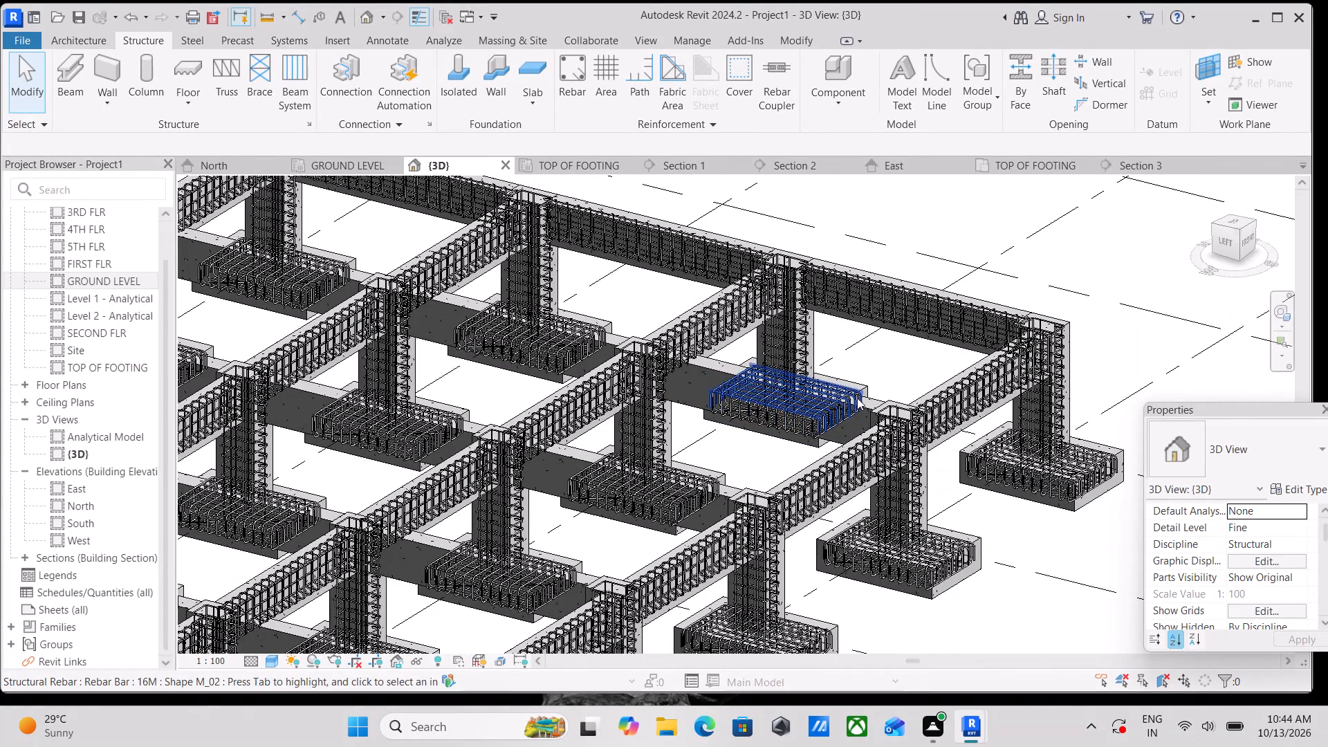
# Examine the numbered-grid beams from other sides of the model, ending at the corner of grids A and 6.
pyautogui.keyDown('shift'); pyautogui.moveTo(791, 485); pyautogui.dragTo(772, 502, button='middle'); pyautogui.keyUp('shift')
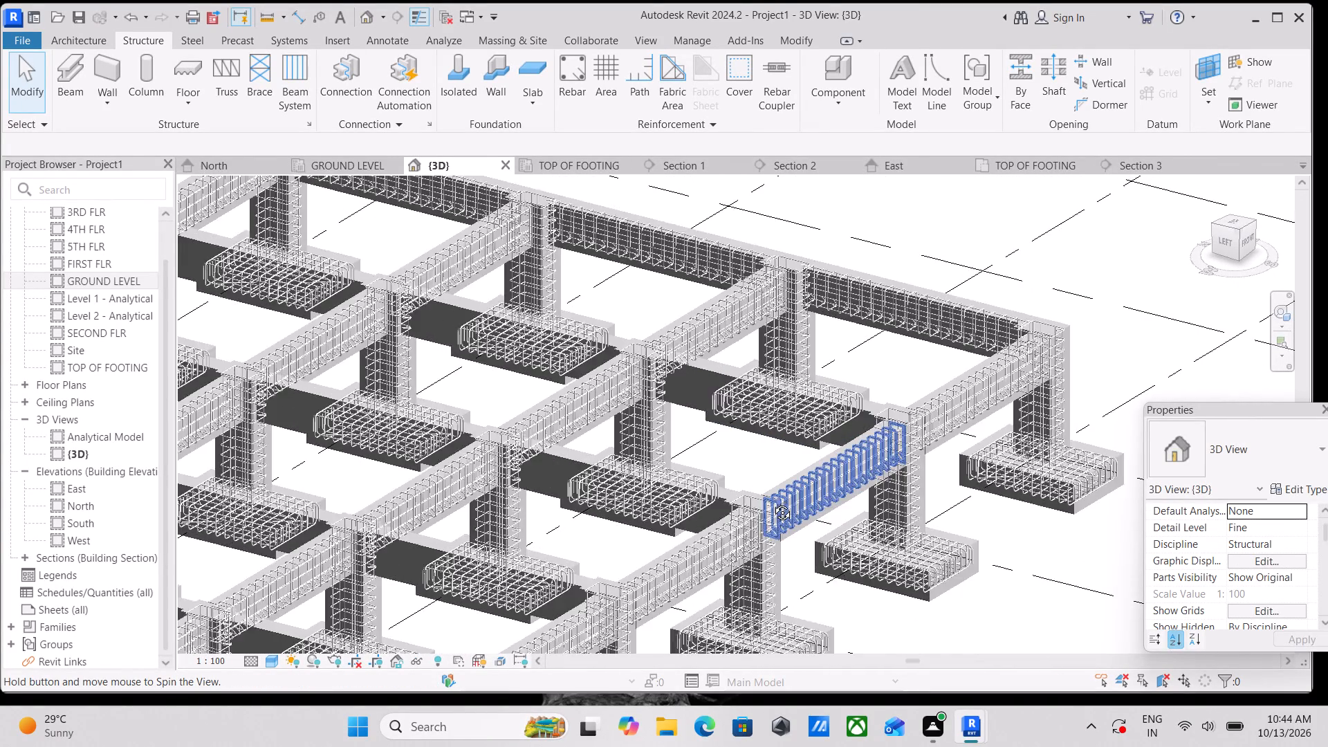
pyautogui.keyDown('shift'); pyautogui.moveTo(772, 502); pyautogui.dragTo(416, 591, button='middle'); pyautogui.keyUp('shift')
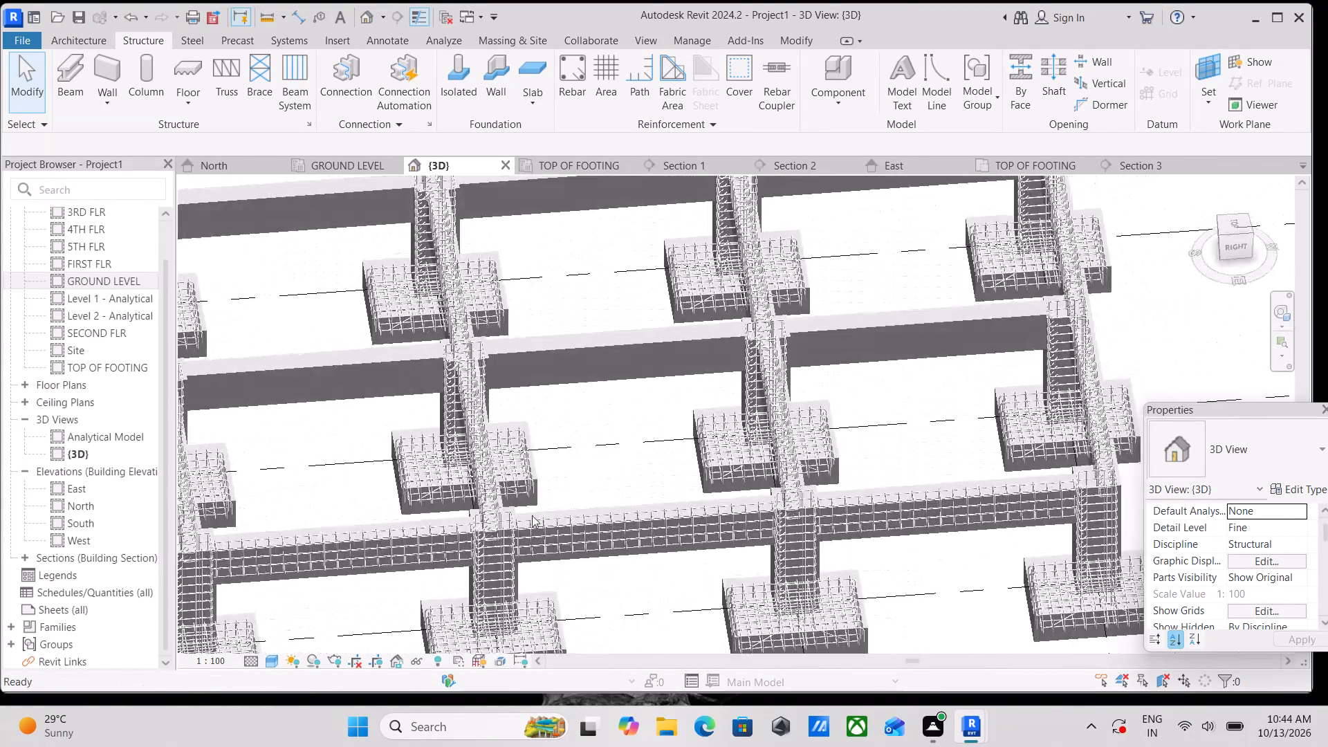
pyautogui.scroll(-5, 647, 447)
pyautogui.keyDown('shift'); pyautogui.moveTo(652, 446); pyautogui.dragTo(745, 528, button='middle'); pyautogui.keyUp('shift')
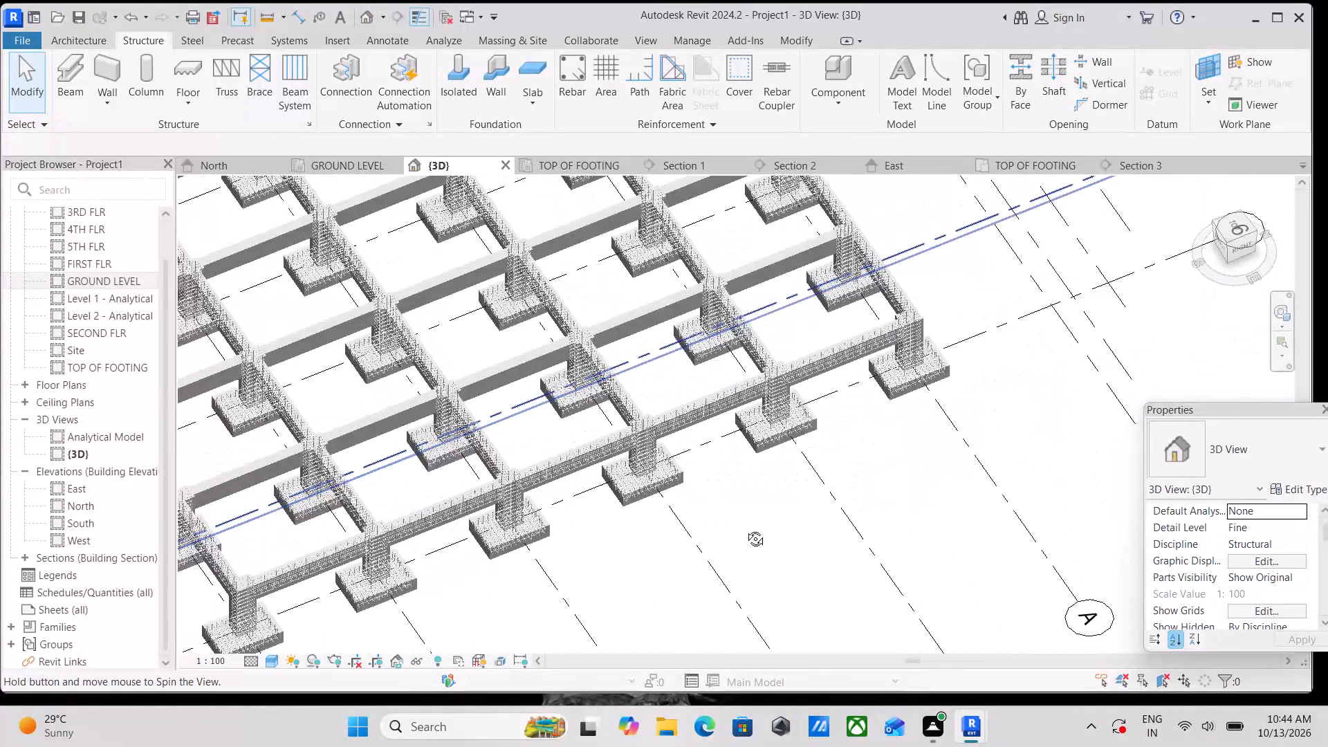
pyautogui.keyDown('shift'); pyautogui.moveTo(745, 528); pyautogui.dragTo(768, 542, button='middle'); pyautogui.keyUp('shift')
pyautogui.moveTo(838, 342); pyautogui.dragTo(993, 478, button='middle')
pyautogui.scroll(3, 972, 430)
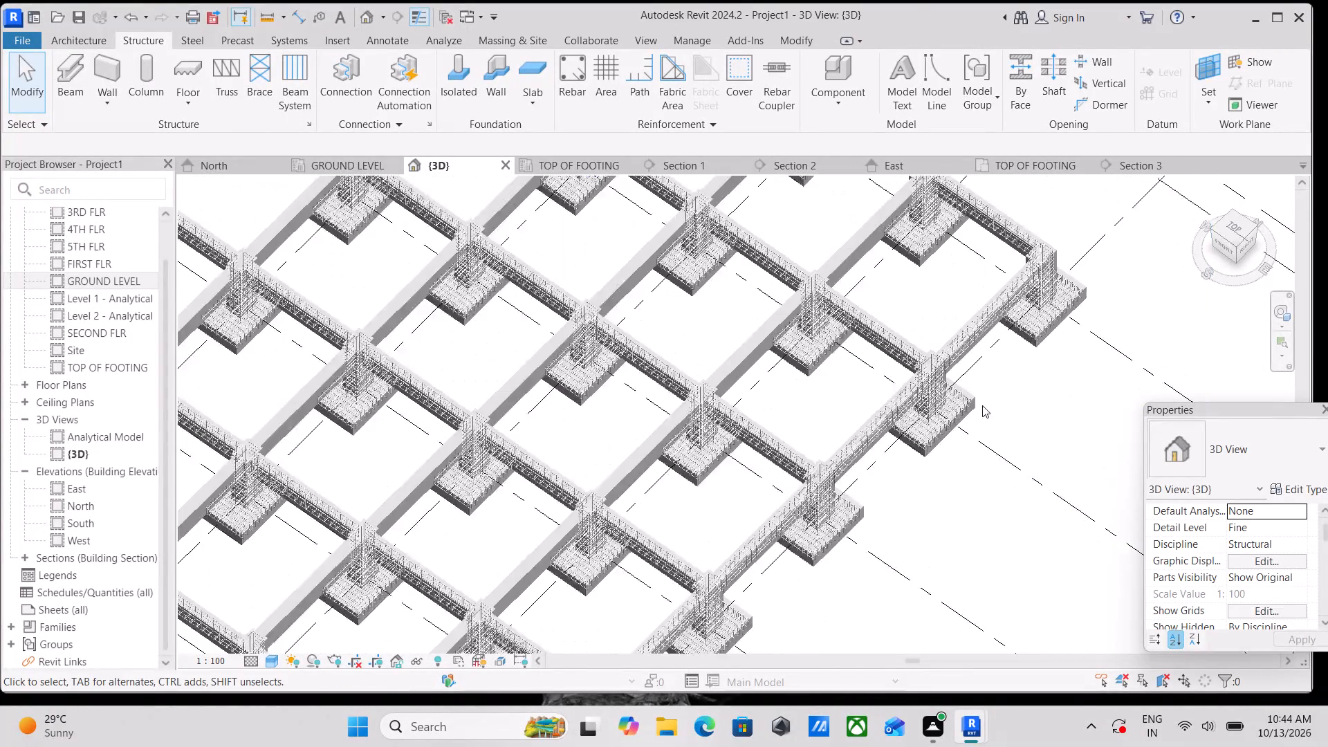
pyautogui.keyDown('shift'); pyautogui.moveTo(973, 462); pyautogui.dragTo(1062, 328, button='middle'); pyautogui.keyUp('shift')
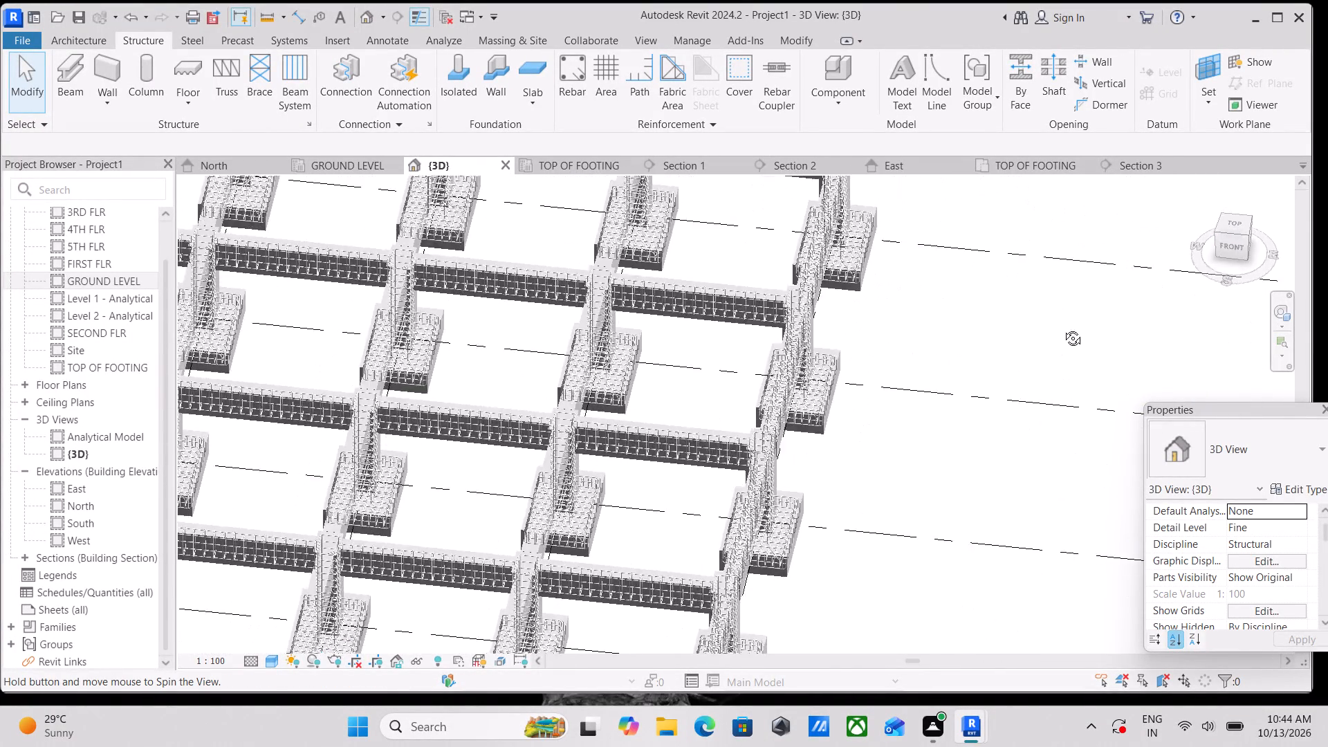
pyautogui.keyDown('shift'); pyautogui.moveTo(1062, 328); pyautogui.dragTo(1073, 300, button='middle'); pyautogui.keyUp('shift')
pyautogui.scroll(3, 821, 320)
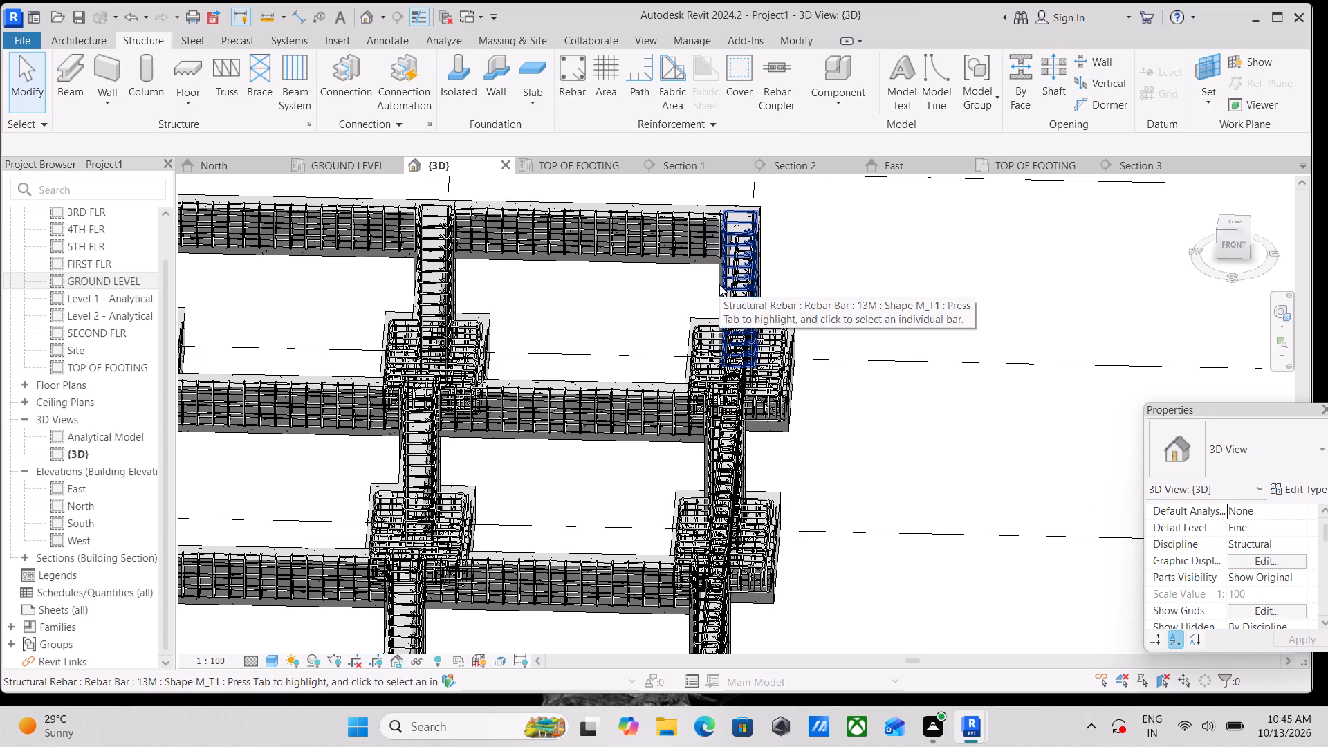
pyautogui.scroll(7, 719, 284)
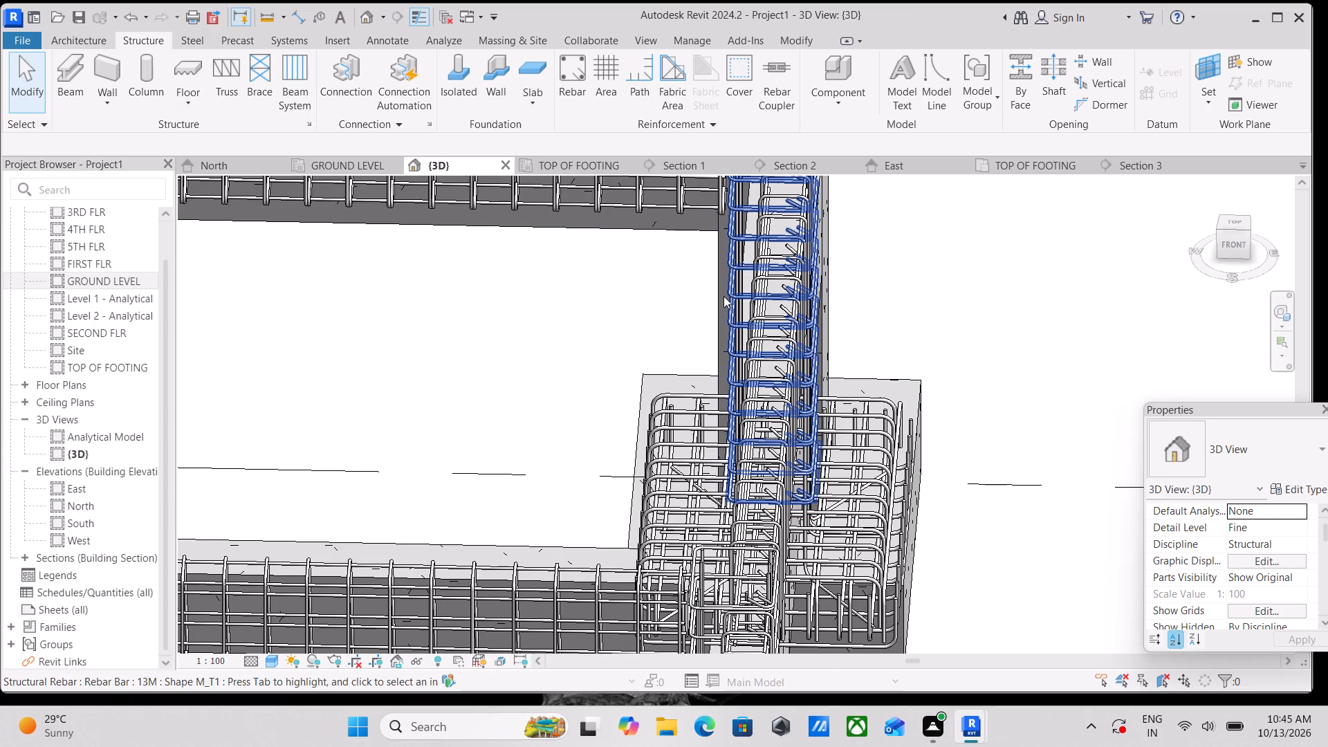
pyautogui.scroll(-3, 726, 296)
pyautogui.scroll(-2, 923, 446)
pyautogui.keyDown('shift'); pyautogui.moveTo(925, 545); pyautogui.dragTo(923, 515, button='middle'); pyautogui.keyUp('shift')
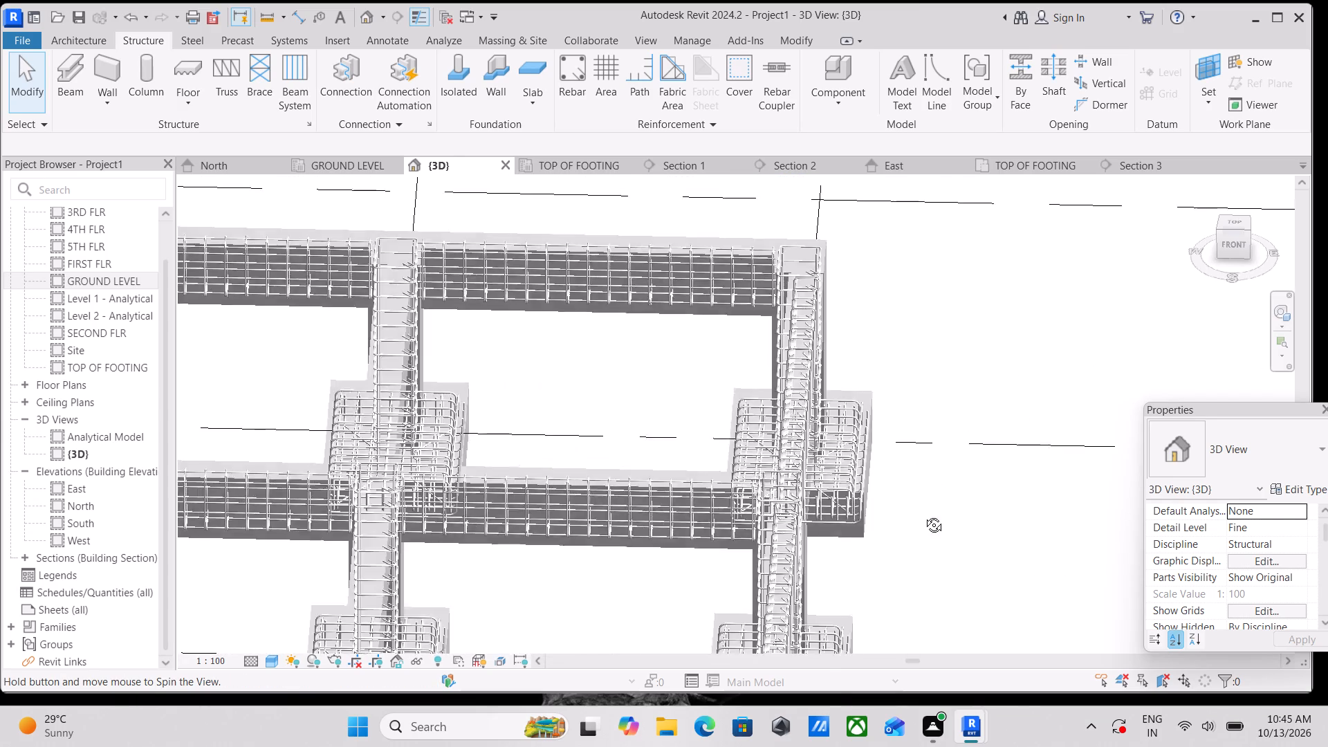
pyautogui.keyDown('shift'); pyautogui.moveTo(923, 515); pyautogui.dragTo(943, 495, button='middle'); pyautogui.keyUp('shift')
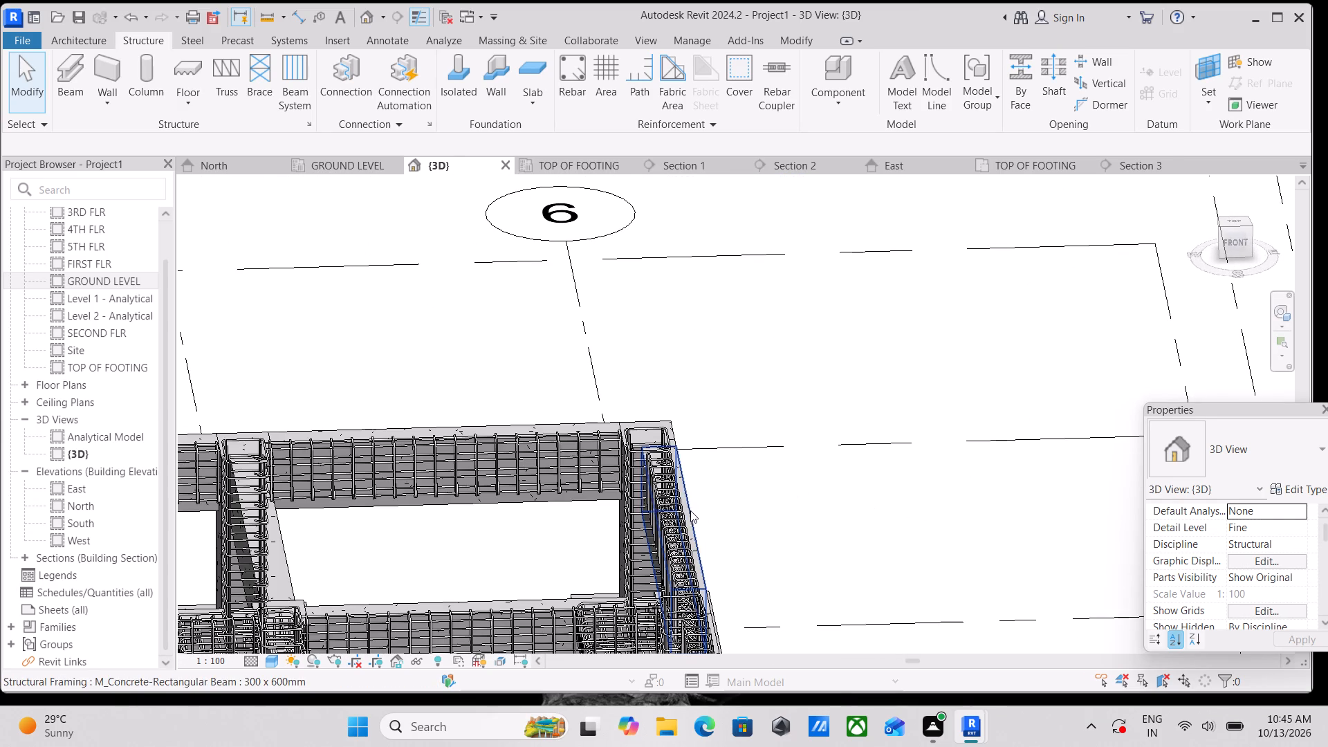
# Propagate the rebar from the grid 6 beam at the grid A corner to the parallel grid 5 beam in the same bay, aligned by host.
pyautogui.click(690, 510)
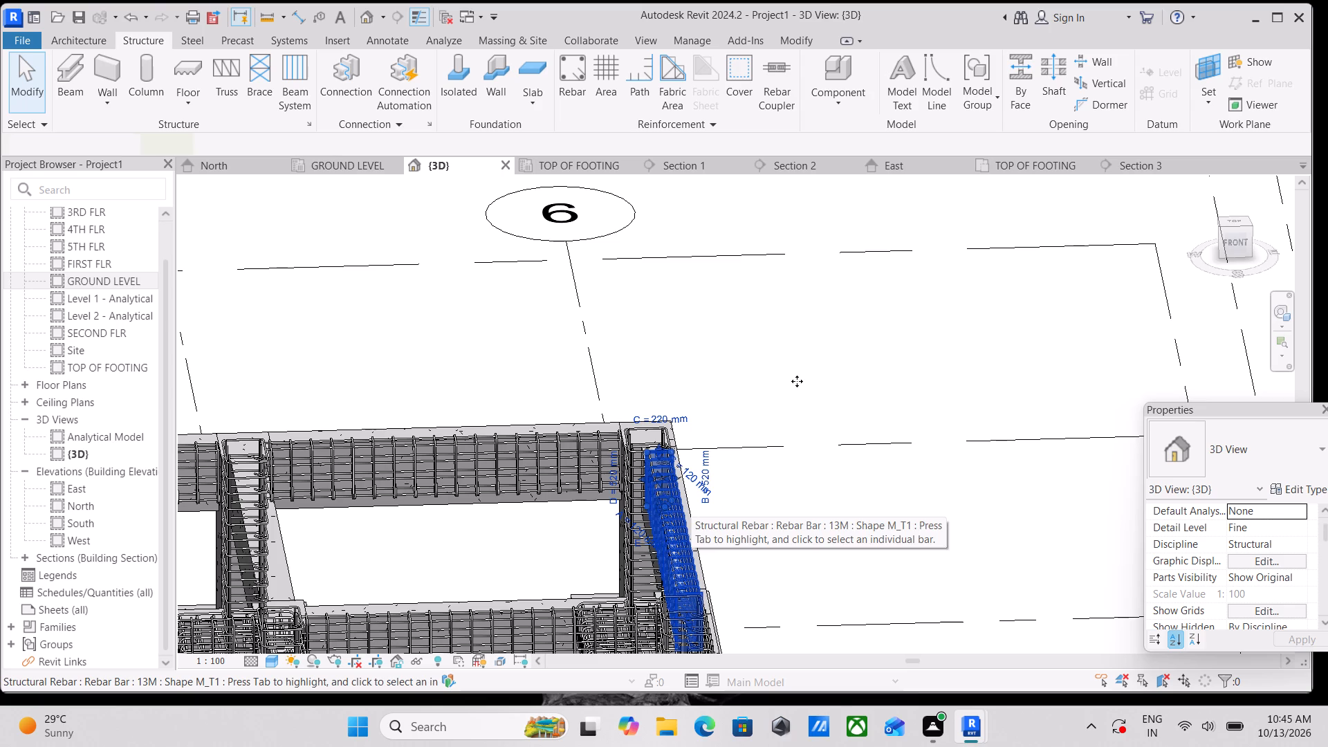
pyautogui.scroll(-3, 797, 381)
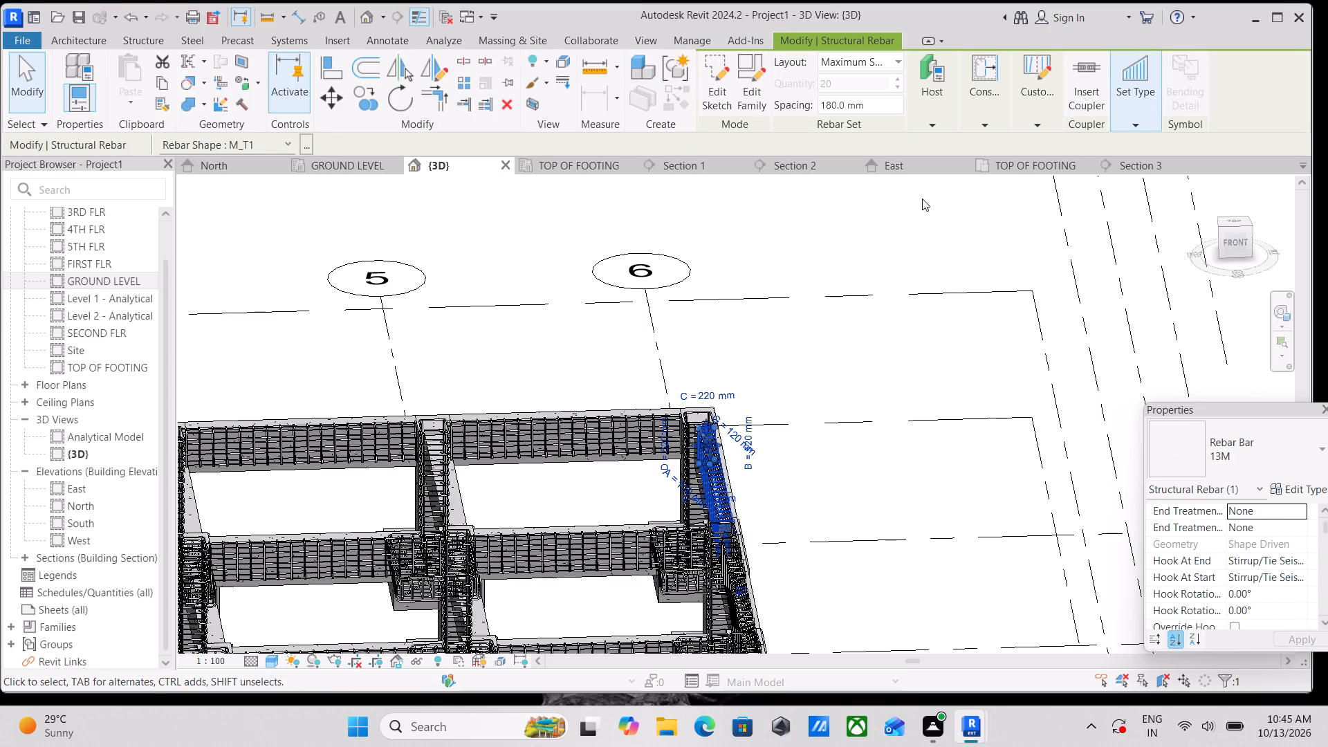
pyautogui.scroll(4, 852, 342)
pyautogui.scroll(4, 701, 481)
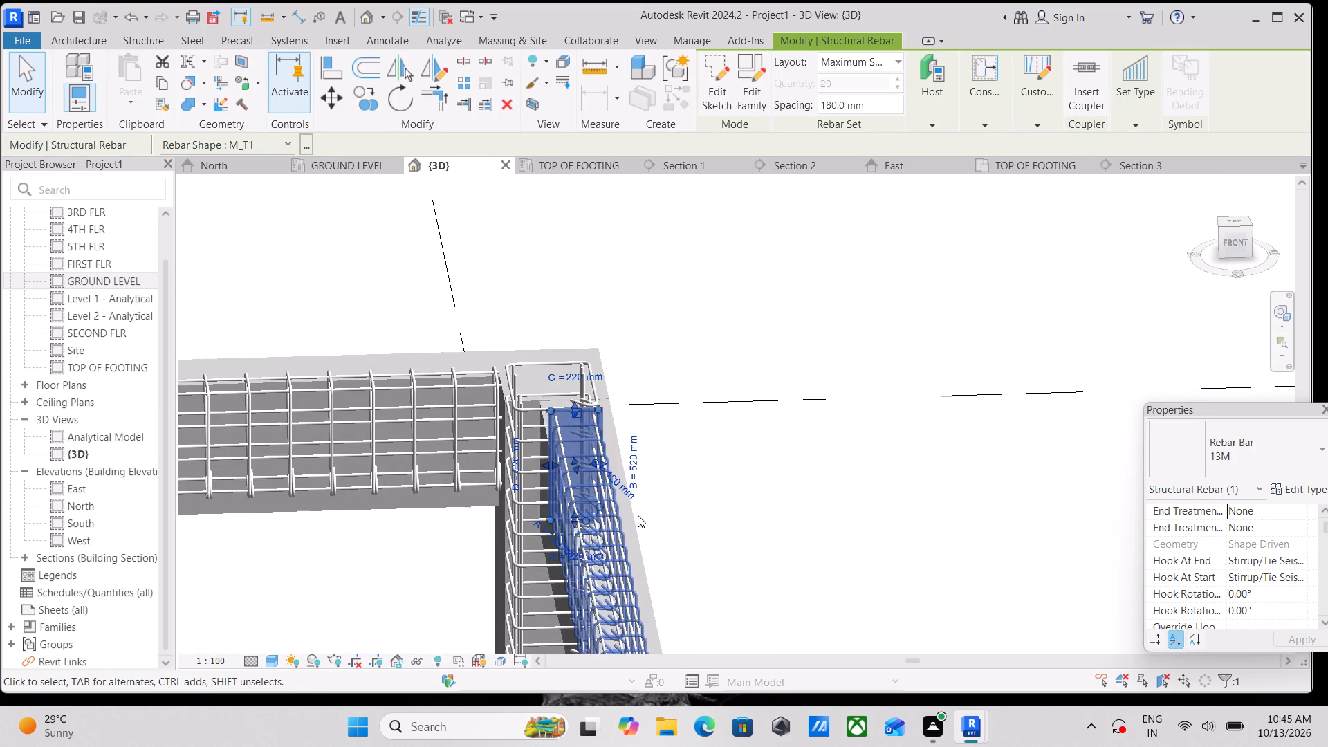
pyautogui.press('Escape')
pyautogui.click(636, 517)
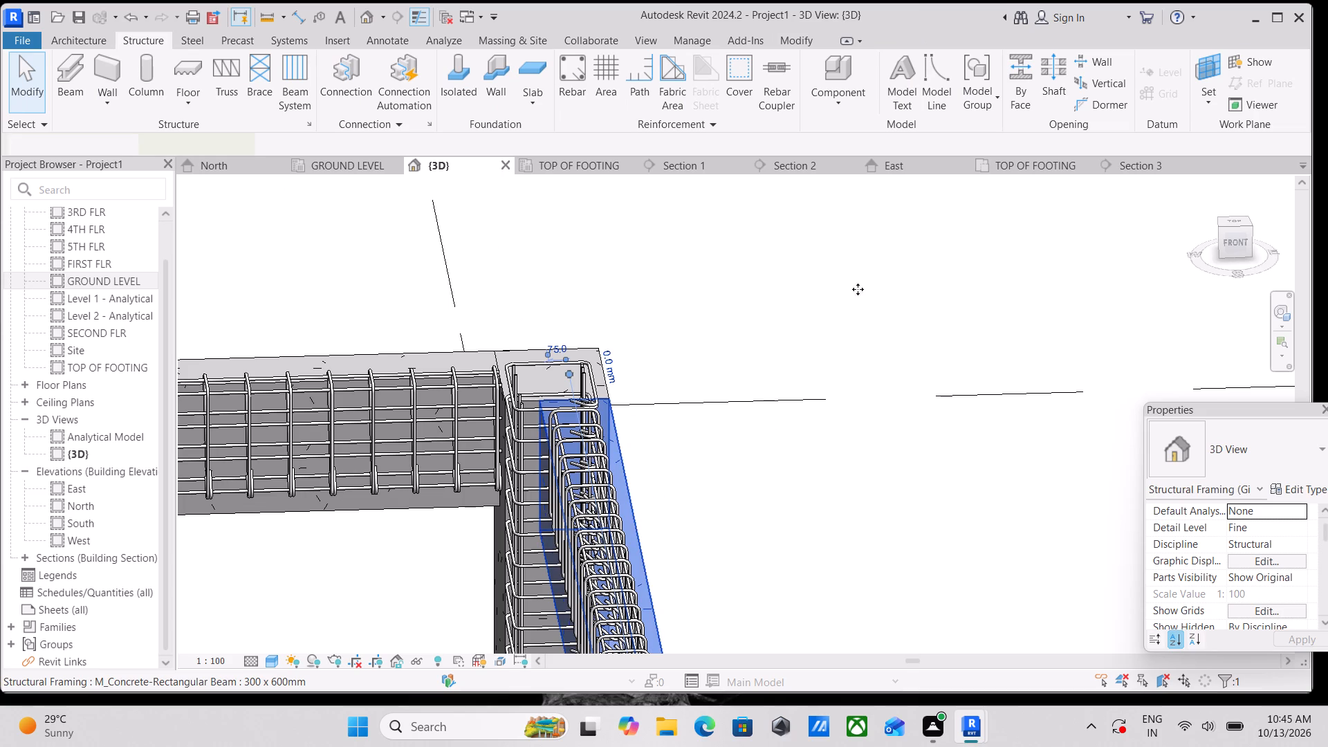
pyautogui.click(1122, 84)
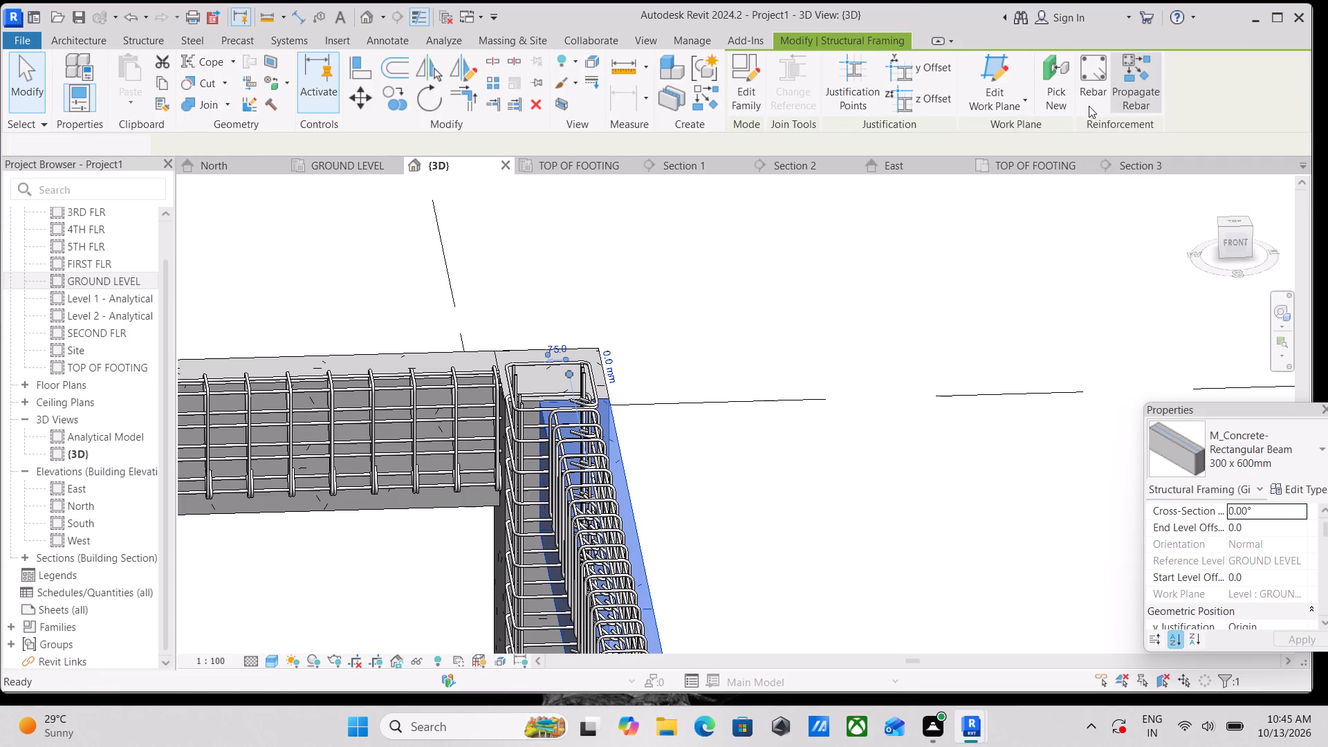
pyautogui.scroll(-4, 447, 361)
pyautogui.scroll(-4, 423, 415)
pyautogui.moveTo(423, 416); pyautogui.dragTo(488, 350, button='middle')
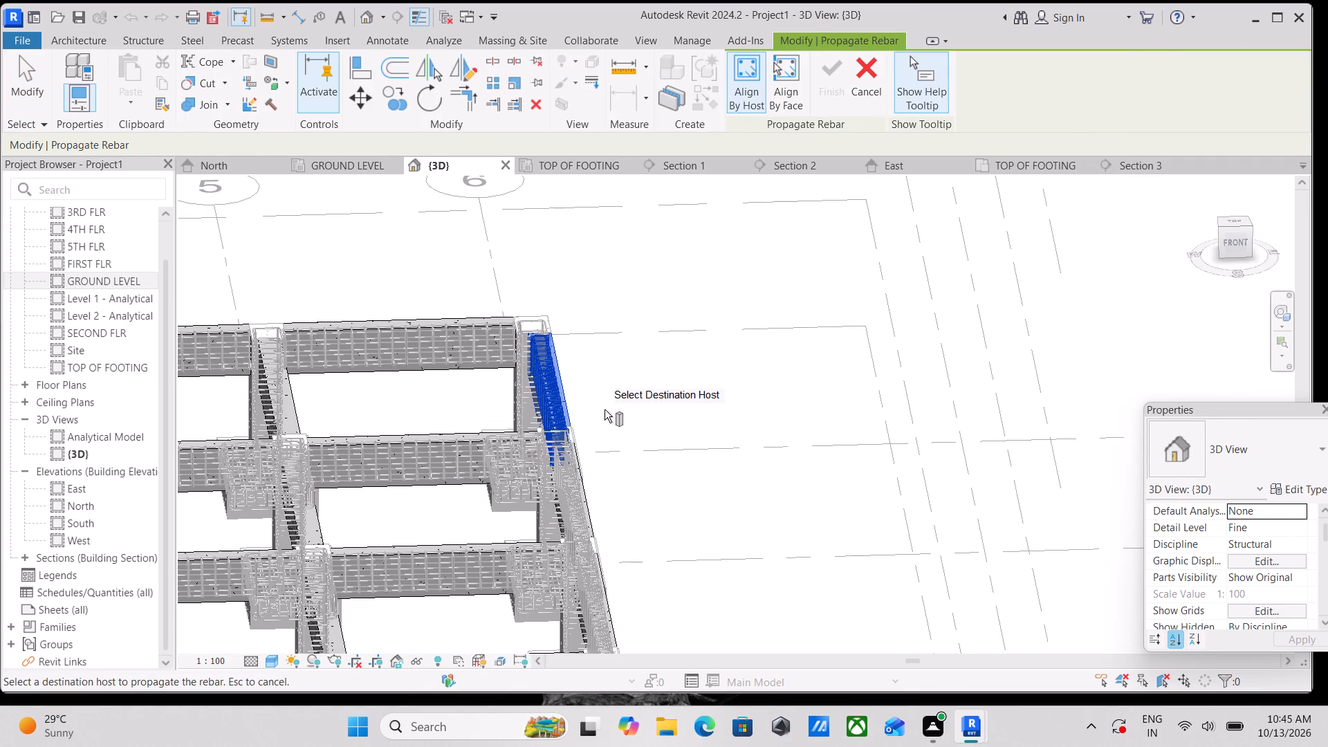
pyautogui.keyDown('shift'); pyautogui.moveTo(685, 379); pyautogui.dragTo(514, 453, button='middle'); pyautogui.keyUp('shift')
pyautogui.scroll(1, 514, 453)
pyautogui.scroll(-4, 514, 453)
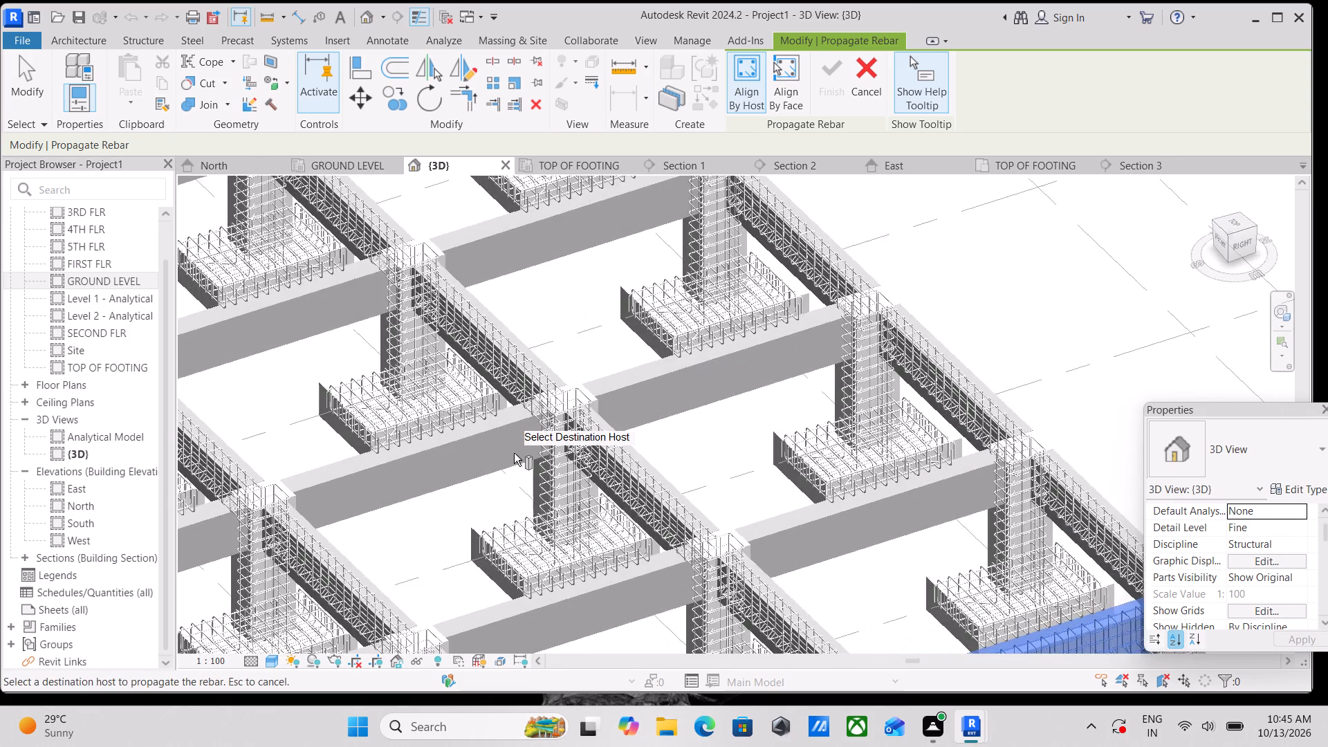
pyautogui.scroll(-4, 514, 453)
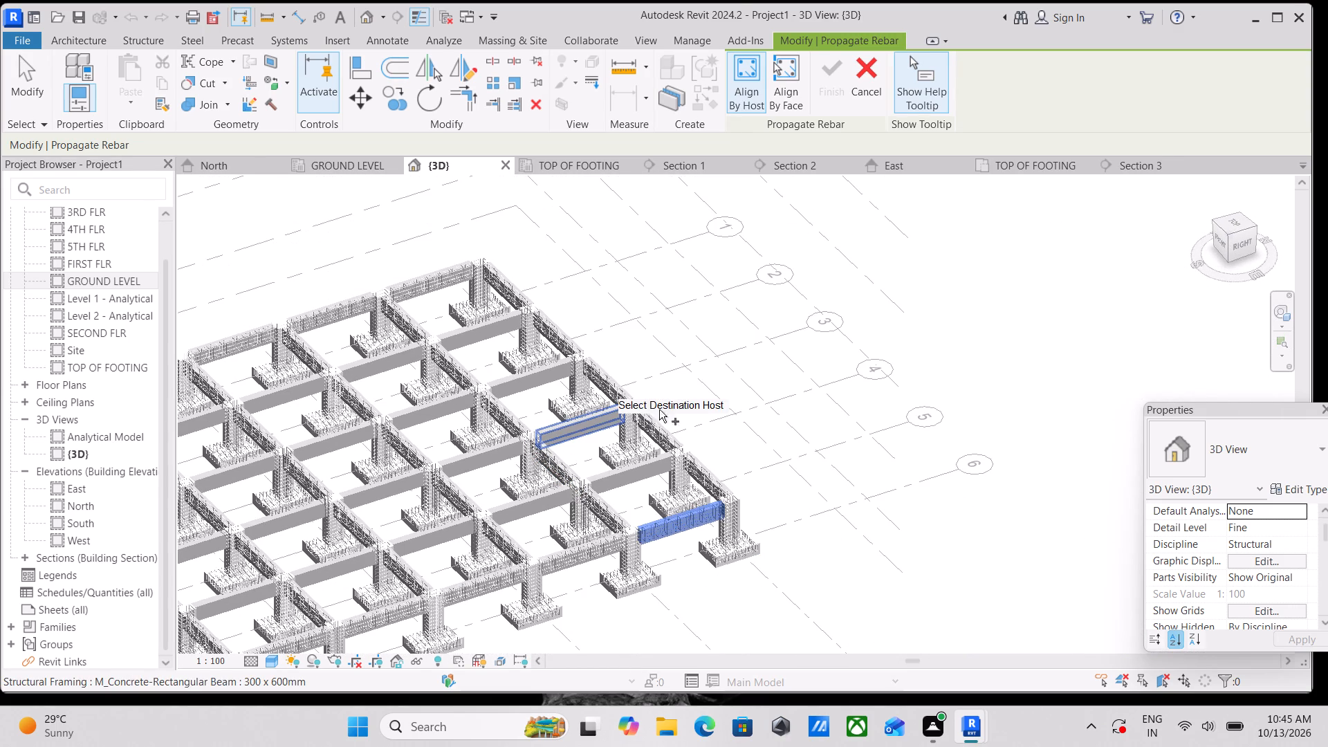
pyautogui.moveTo(720, 391); pyautogui.dragTo(770, 282, button='middle')
pyautogui.scroll(9, 670, 385)
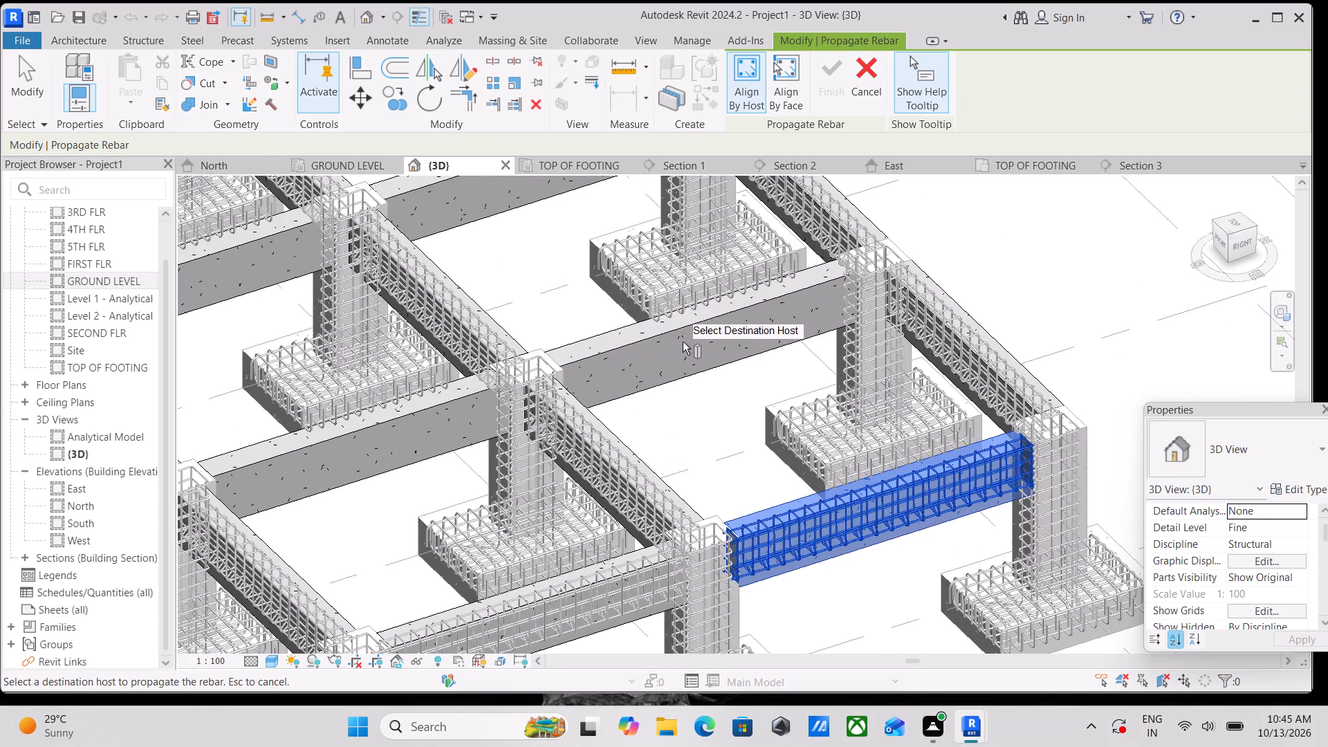
pyautogui.click(680, 330)
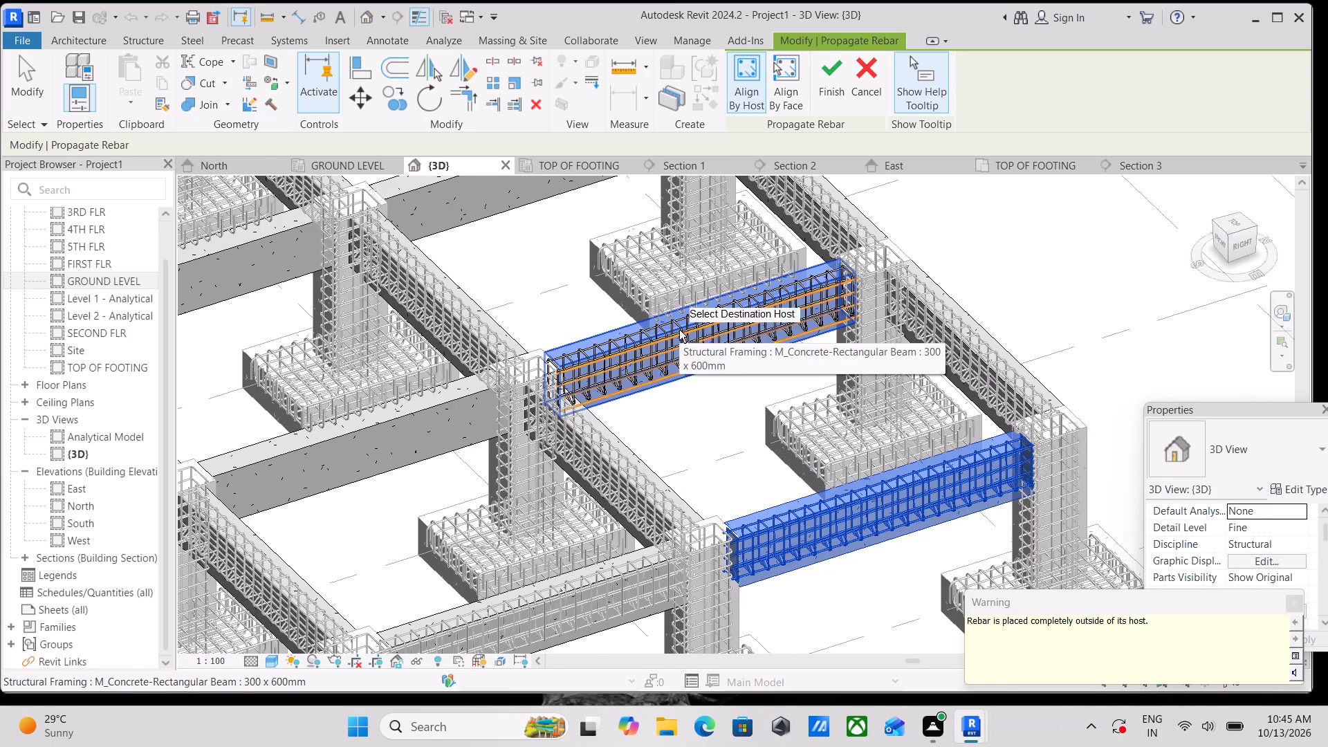
pyautogui.click(833, 86)
pyautogui.scroll(3, 610, 351)
pyautogui.press('Escape')
# Nudge the set of four straight 13M side bars in the newly reinforced grid 5 beam upward.
pyautogui.scroll(3, 641, 388)
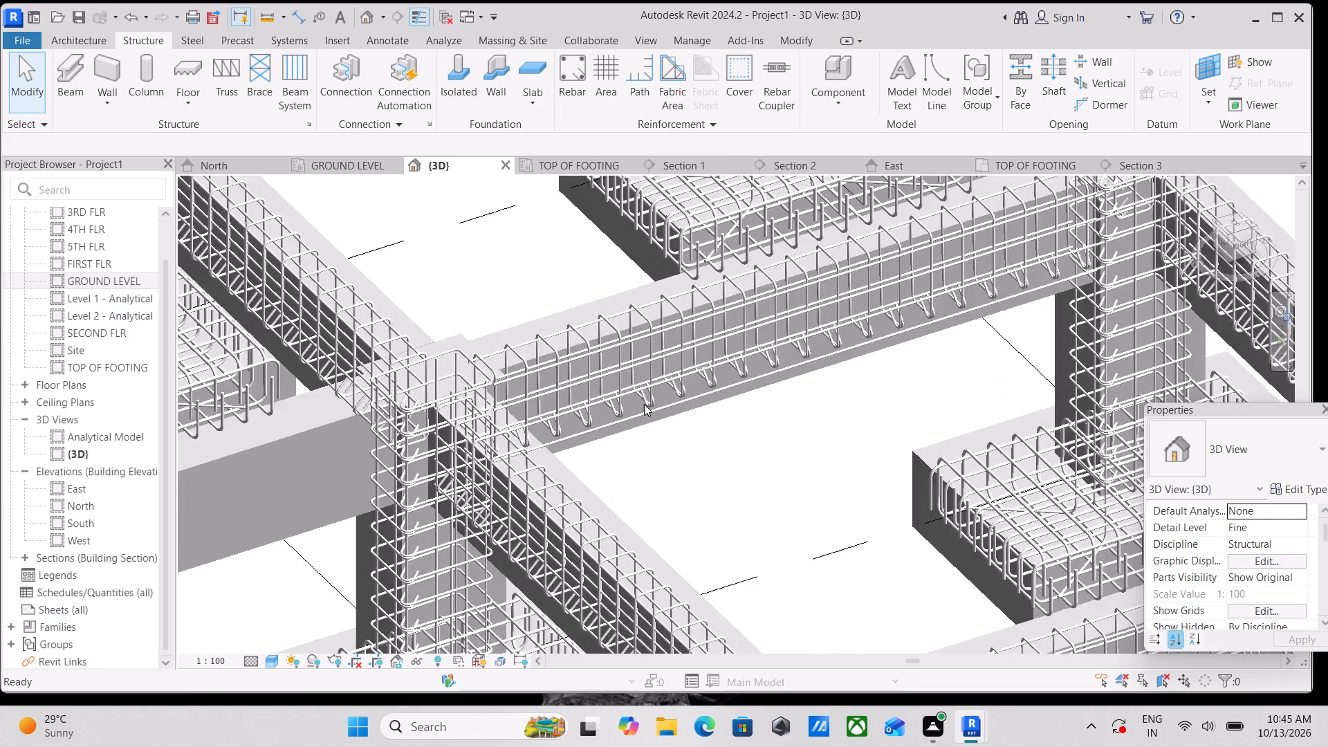
pyautogui.click(650, 416)
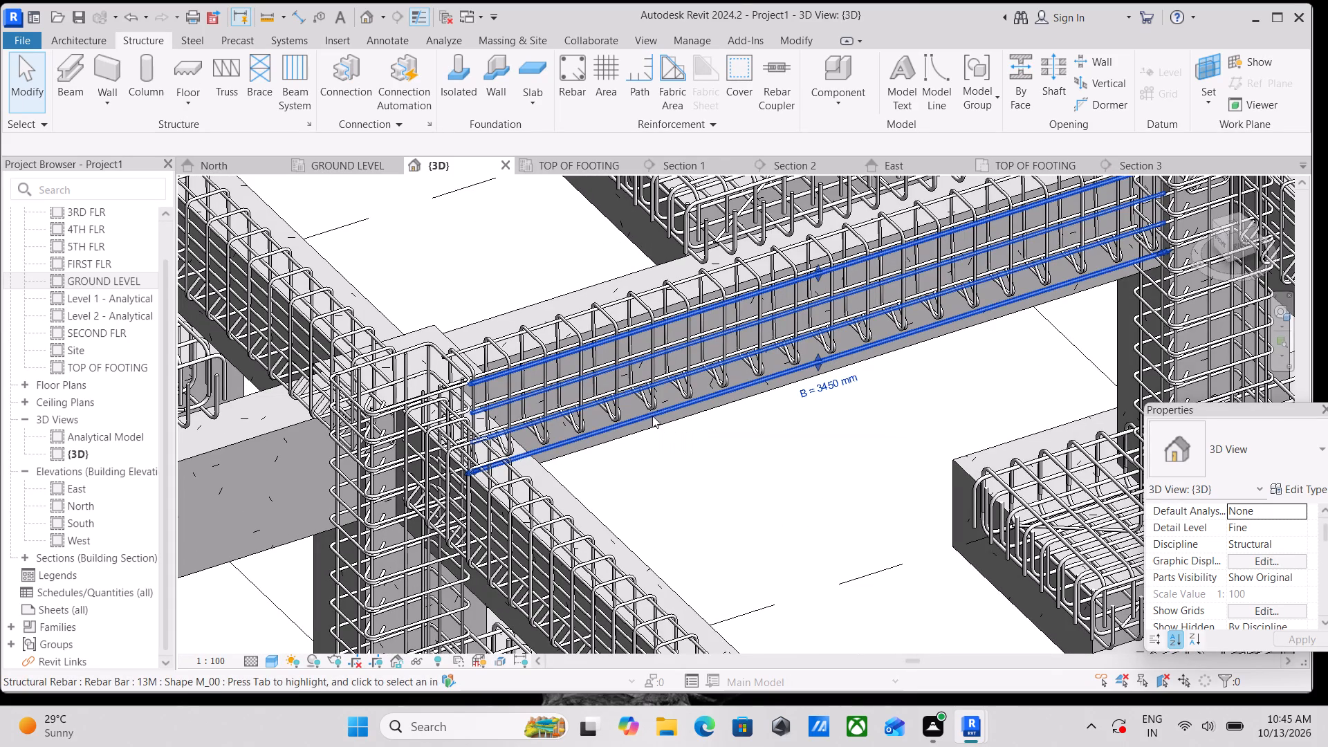
pyautogui.press('Up')
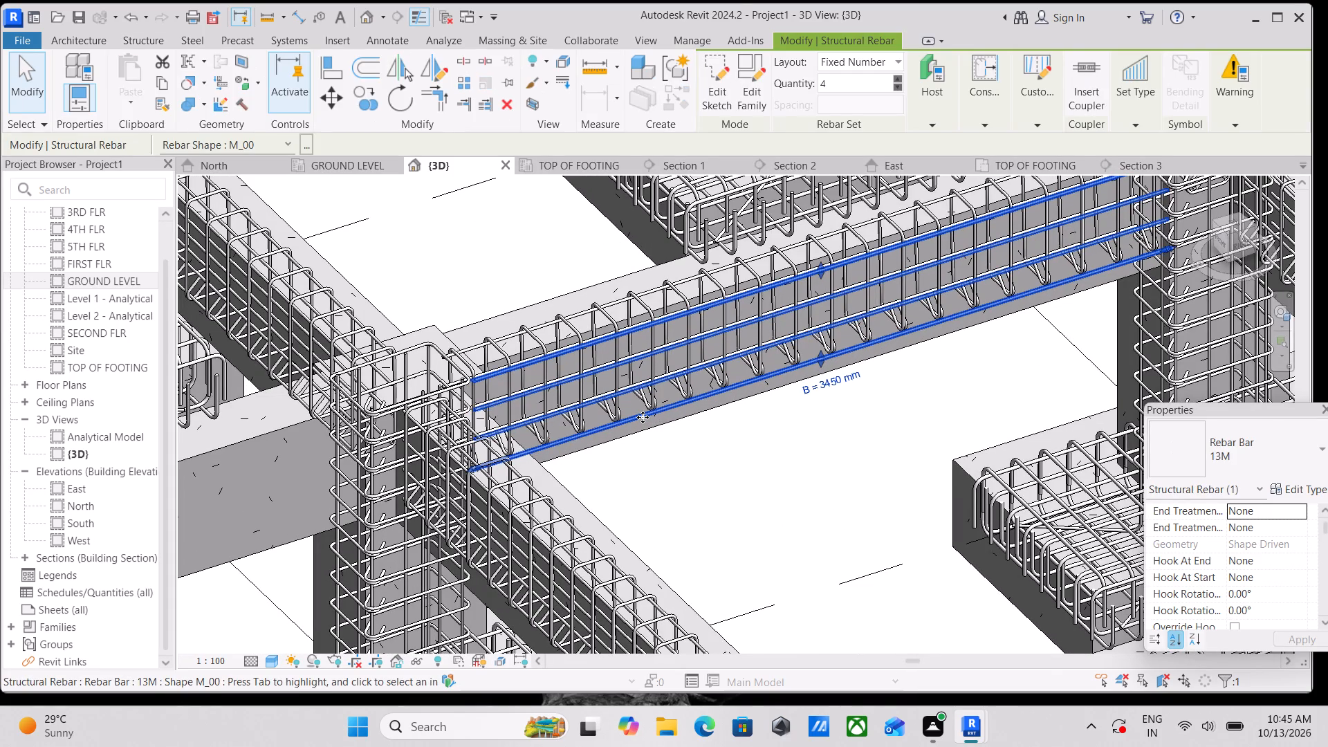
pyautogui.press('Up')
pyautogui.press('Up')
pyautogui.press('Up')
pyautogui.press('Up')
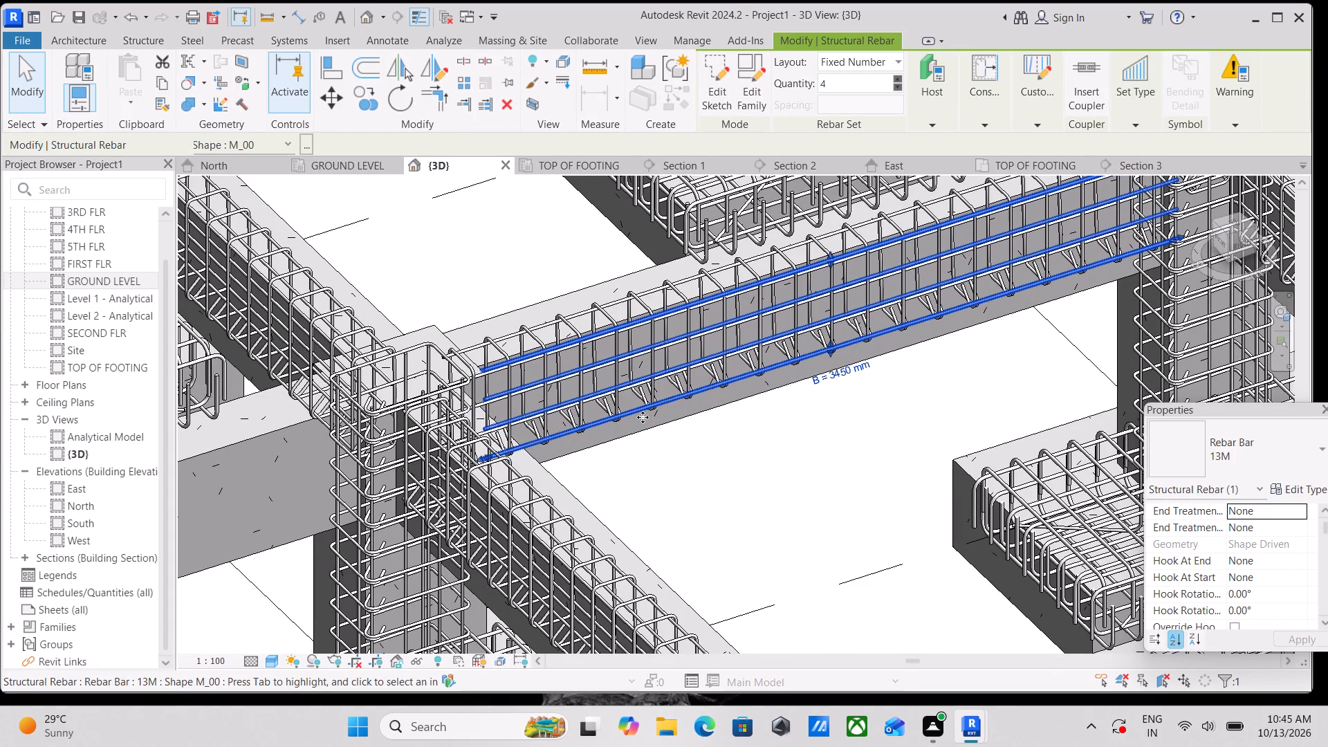
pyautogui.press('Up')
pyautogui.press('Up')
pyautogui.press('Up')
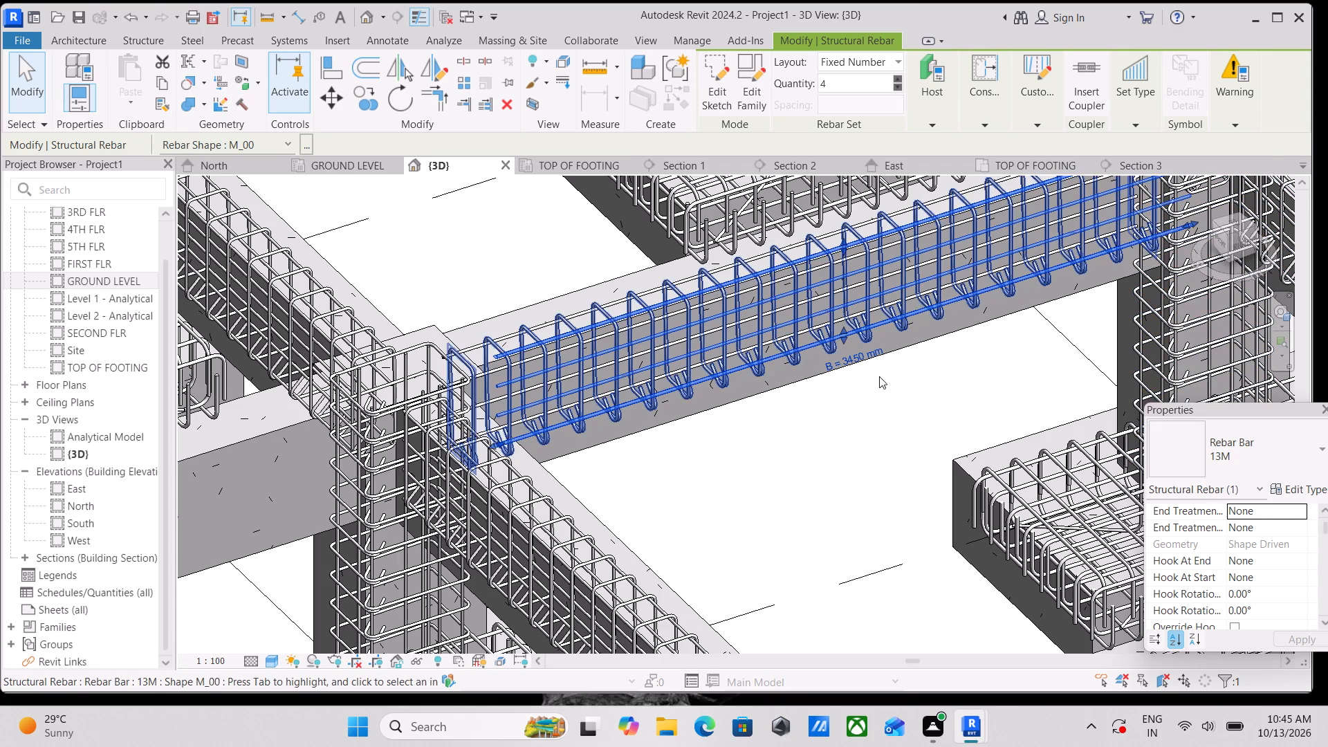
# Shift the same four straight 13M bars sideways into the stirrup cage of the grid 5 beam.
pyautogui.keyDown('shift'); pyautogui.moveTo(821, 457); pyautogui.dragTo(832, 316, button='middle'); pyautogui.keyUp('shift')
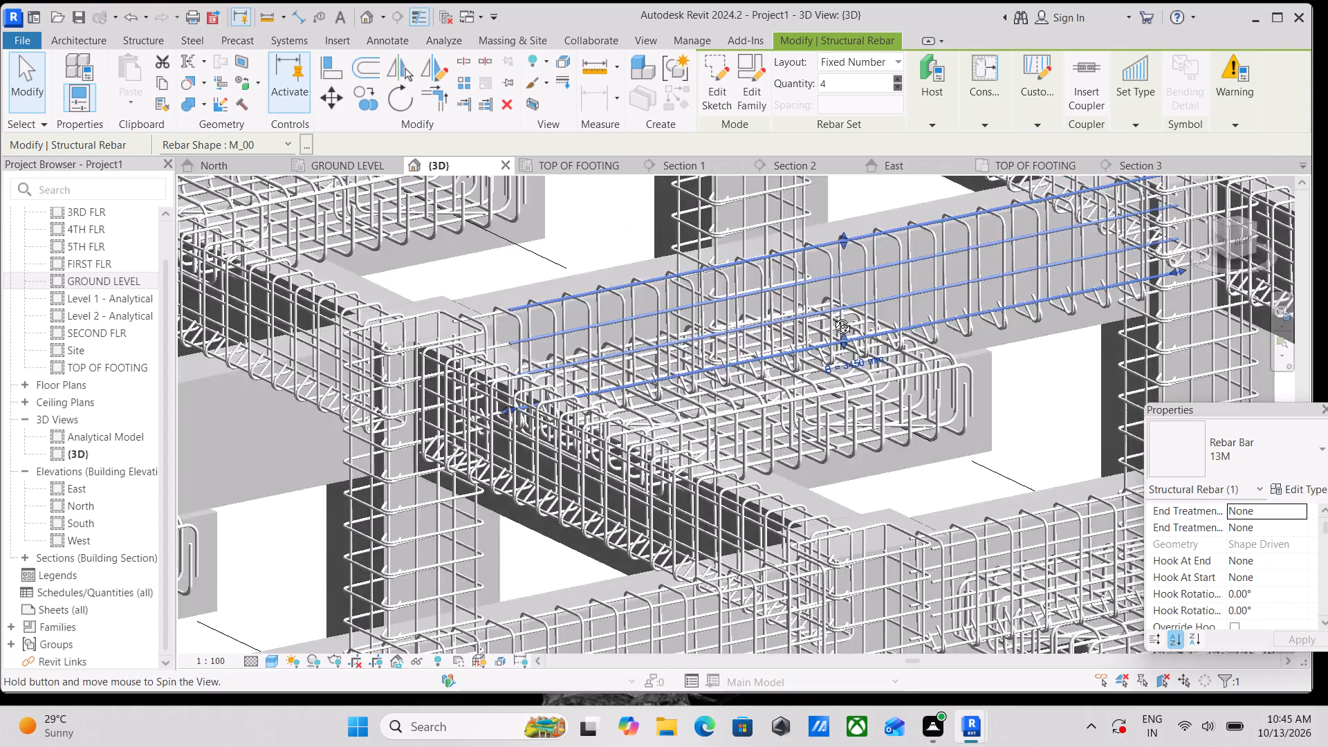
pyautogui.keyDown('shift'); pyautogui.moveTo(832, 316); pyautogui.dragTo(838, 337, button='middle'); pyautogui.keyUp('shift')
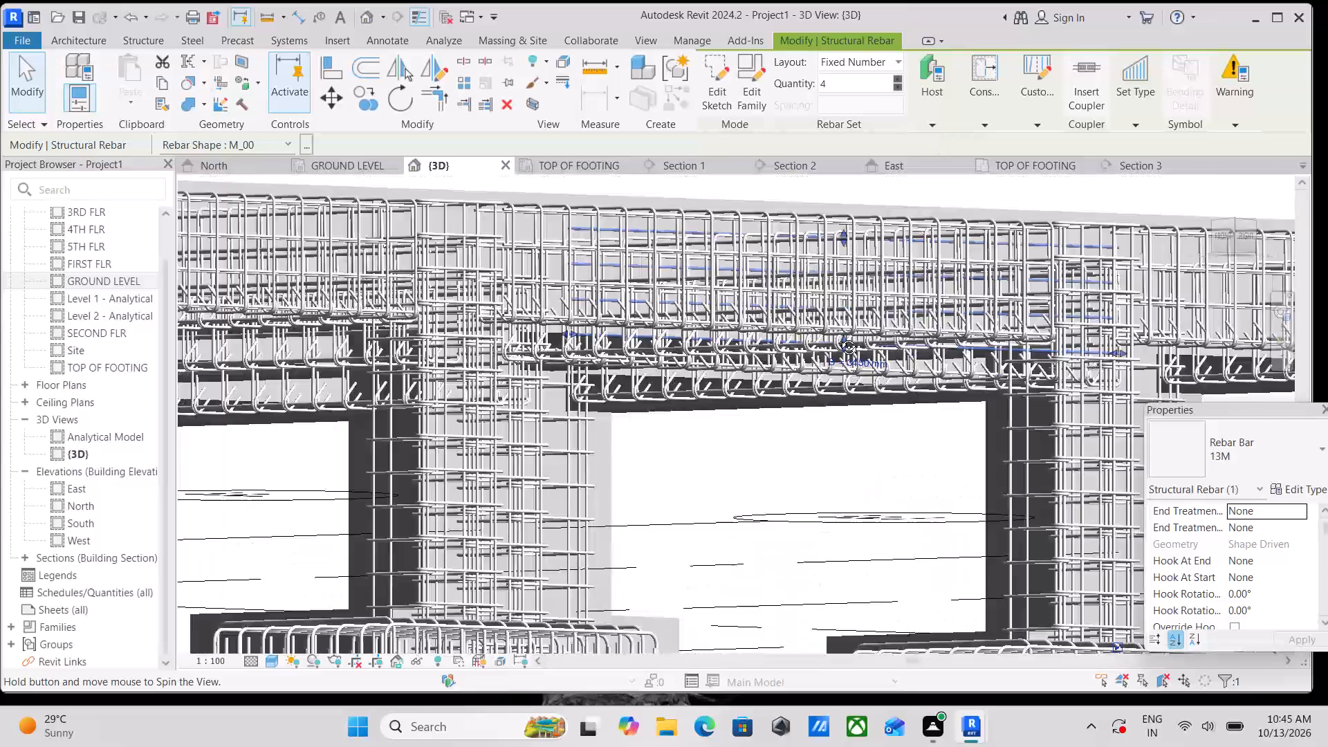
pyautogui.keyDown('shift'); pyautogui.moveTo(838, 337); pyautogui.dragTo(866, 471, button='middle'); pyautogui.keyUp('shift')
pyautogui.keyDown('shift'); pyautogui.moveTo(881, 436); pyautogui.dragTo(739, 386, button='middle'); pyautogui.keyUp('shift')
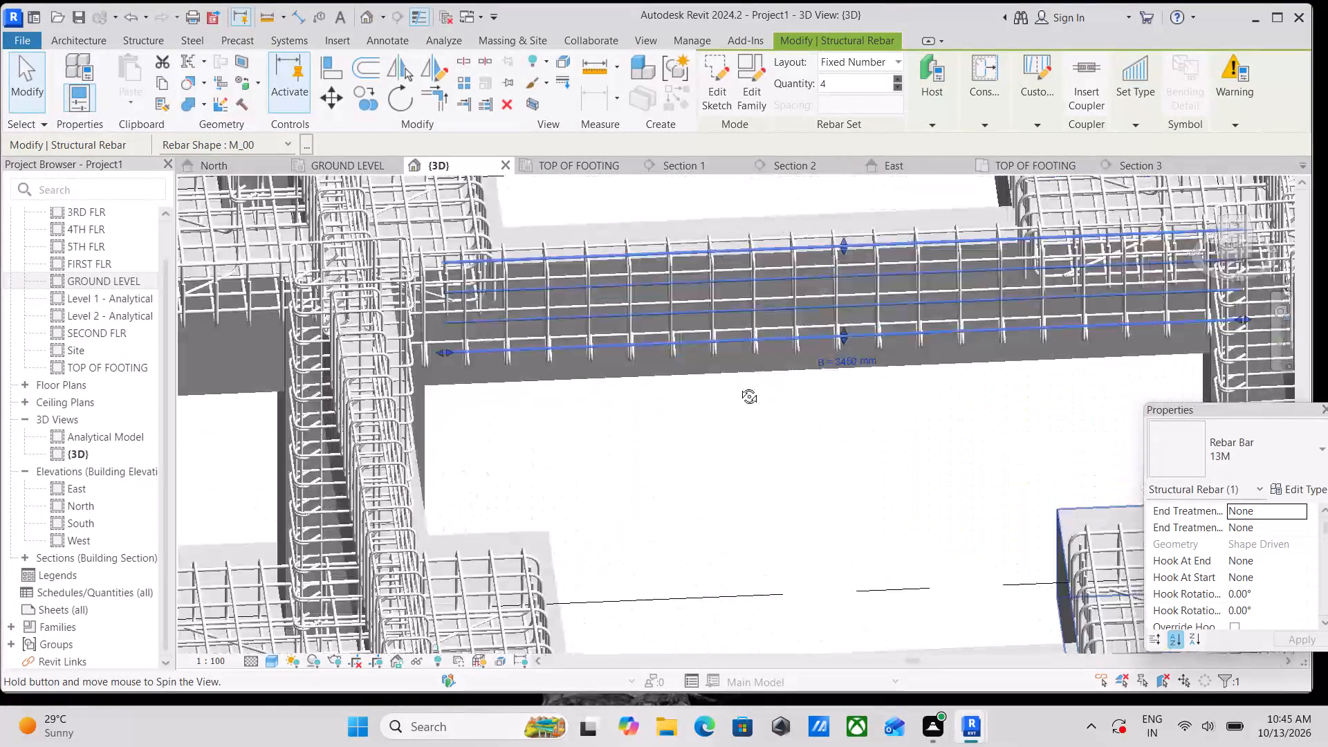
pyautogui.keyDown('shift'); pyautogui.moveTo(739, 386); pyautogui.dragTo(547, 239, button='middle'); pyautogui.keyUp('shift')
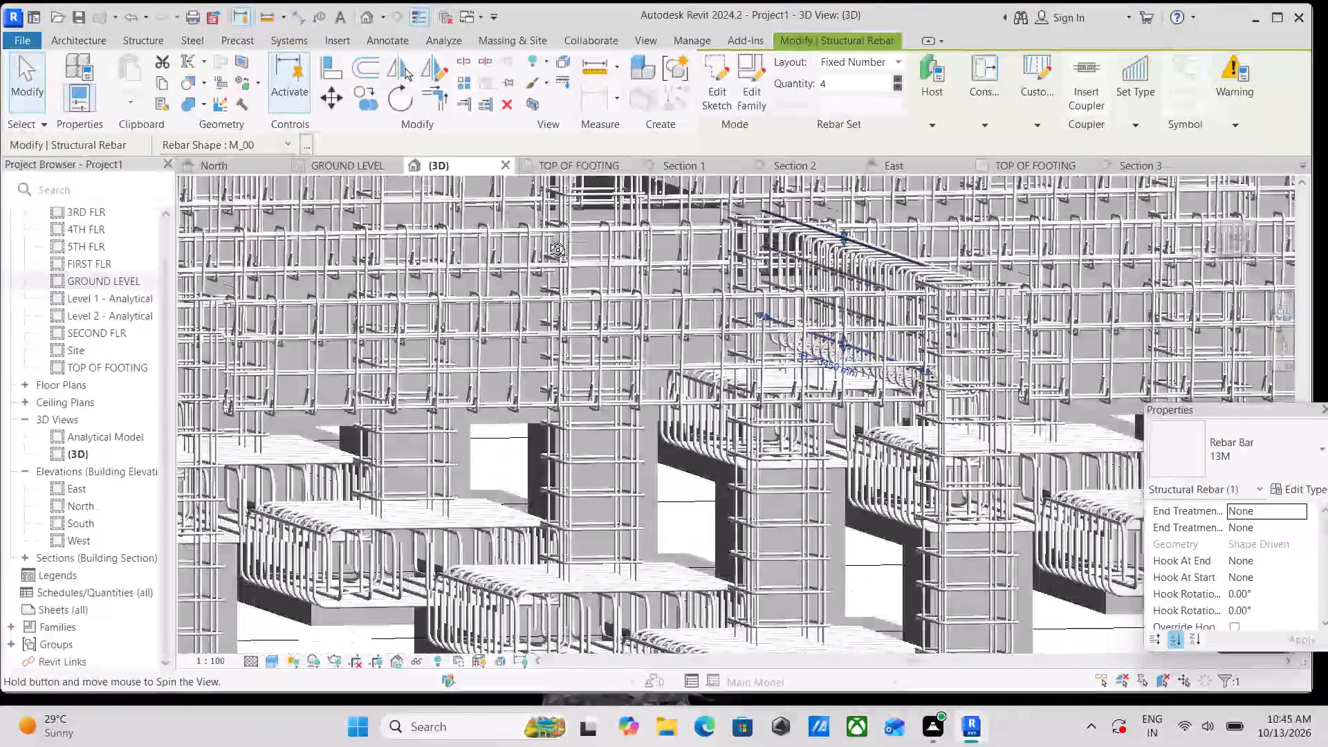
pyautogui.keyDown('shift'); pyautogui.moveTo(547, 239); pyautogui.dragTo(579, 438, button='middle'); pyautogui.keyUp('shift')
pyautogui.moveTo(800, 374); pyautogui.dragTo(706, 340, button='middle')
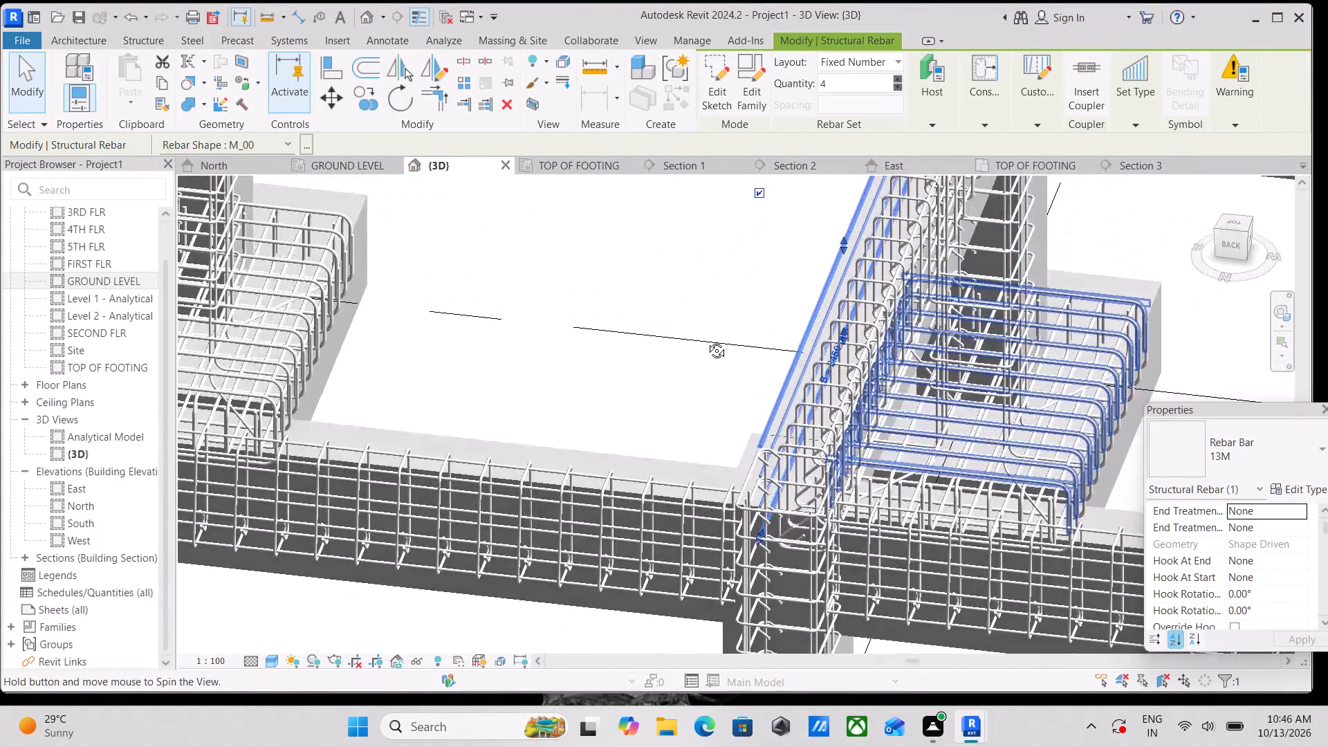
pyautogui.moveTo(706, 340); pyautogui.dragTo(719, 376, button='middle')
pyautogui.press('Right')
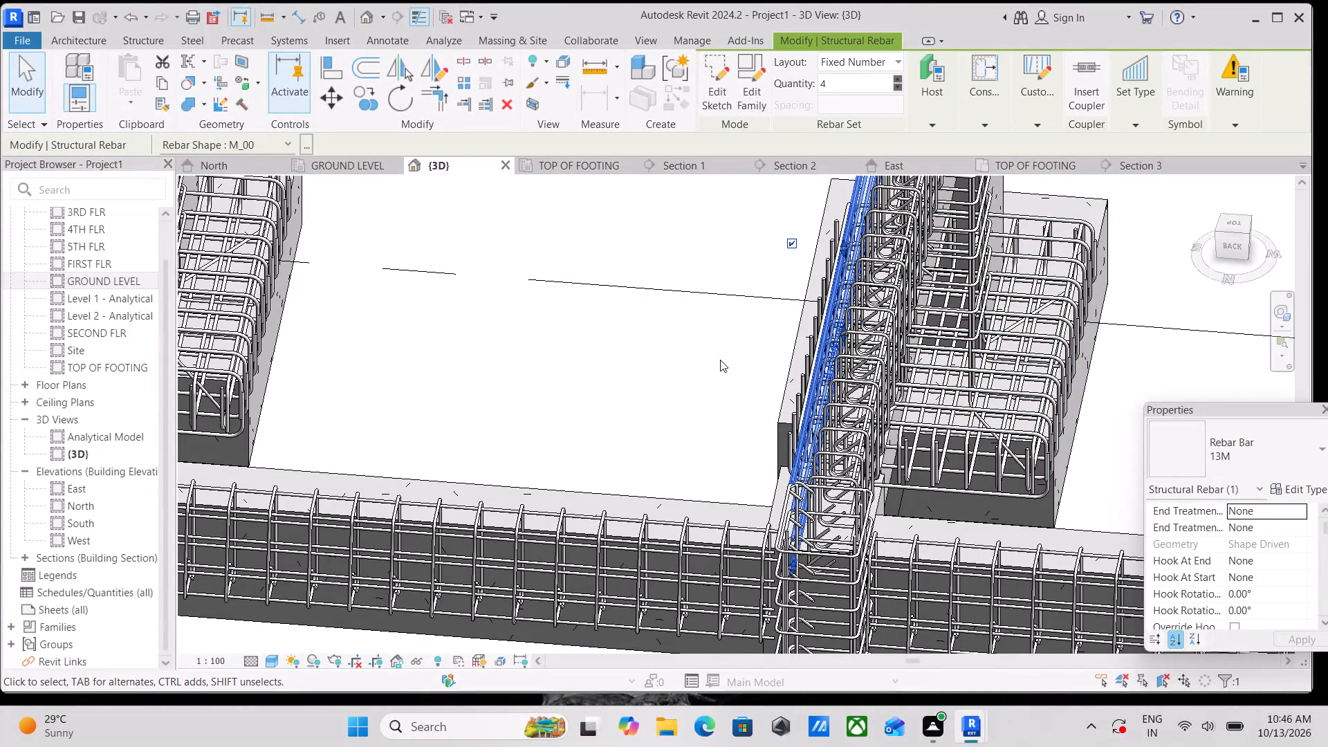
pyautogui.press('Right')
pyautogui.scroll(-1, 903, 381)
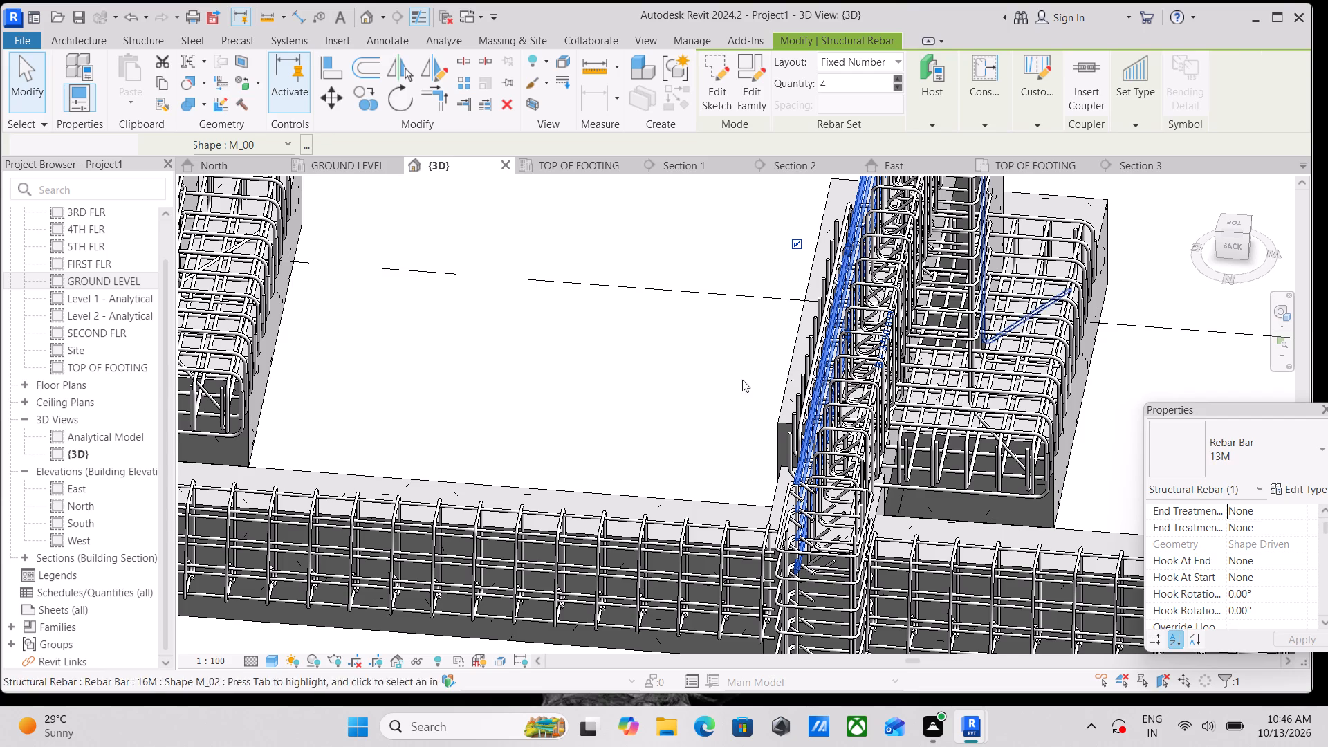
pyautogui.press('Right')
pyautogui.press('Right')
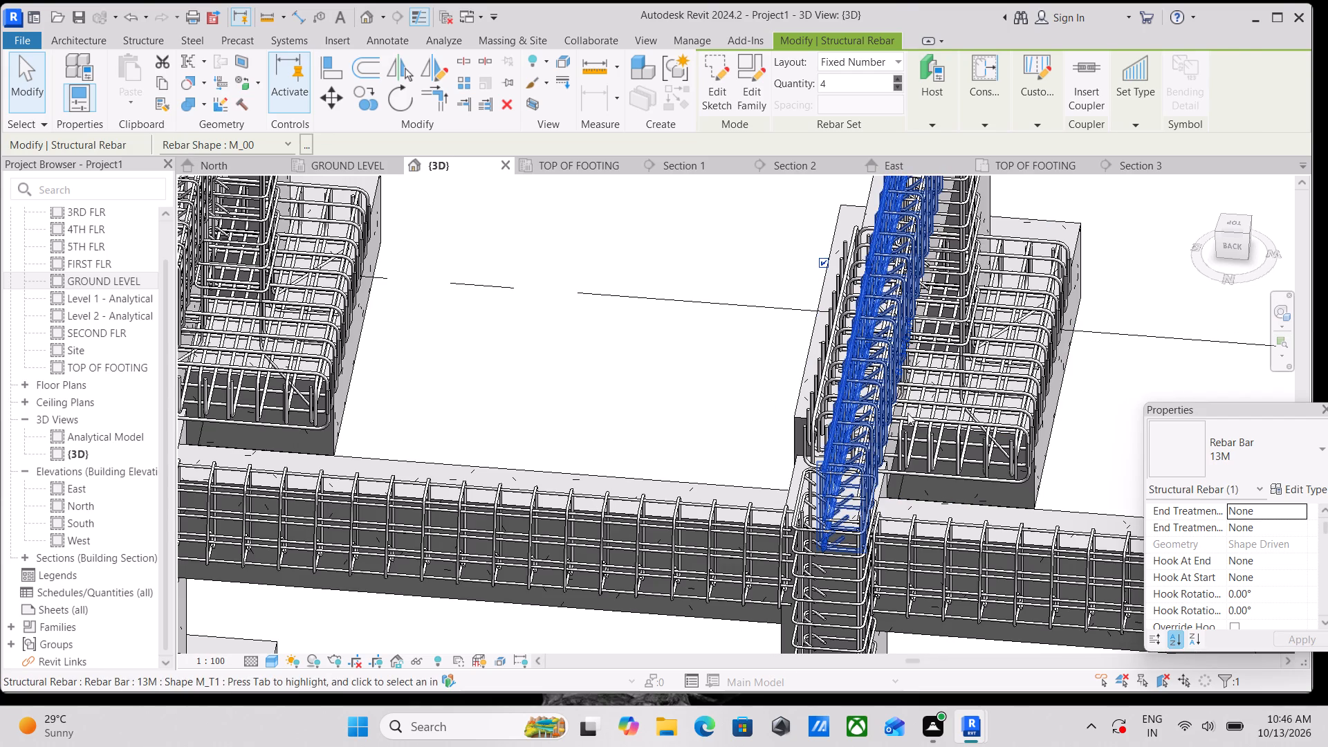
pyautogui.scroll(2, 855, 425)
pyautogui.press('`')
pyautogui.scroll(3, 872, 436)
pyautogui.press('Escape')
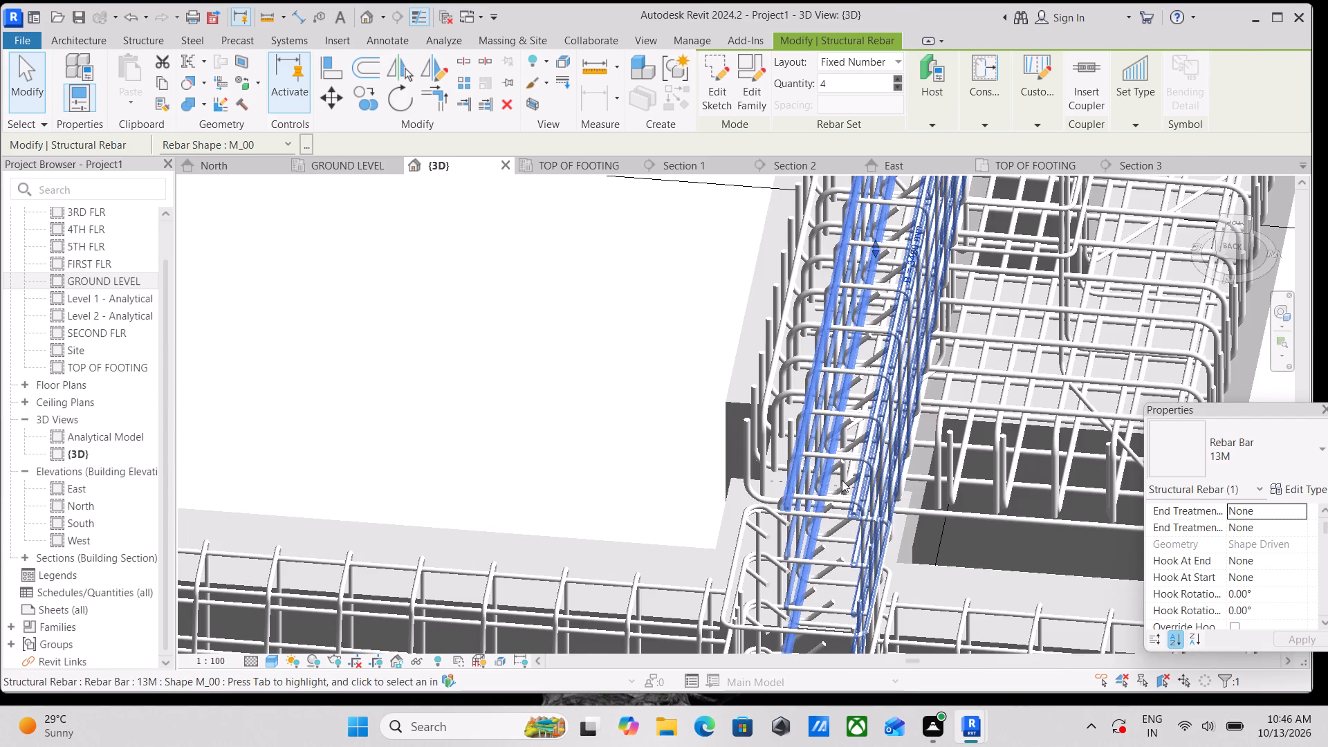
# Inspect the grid 5 beam's cage from its other sides and nudge its four straight 13M side bars slightly further sideways.
pyautogui.scroll(3, 807, 502)
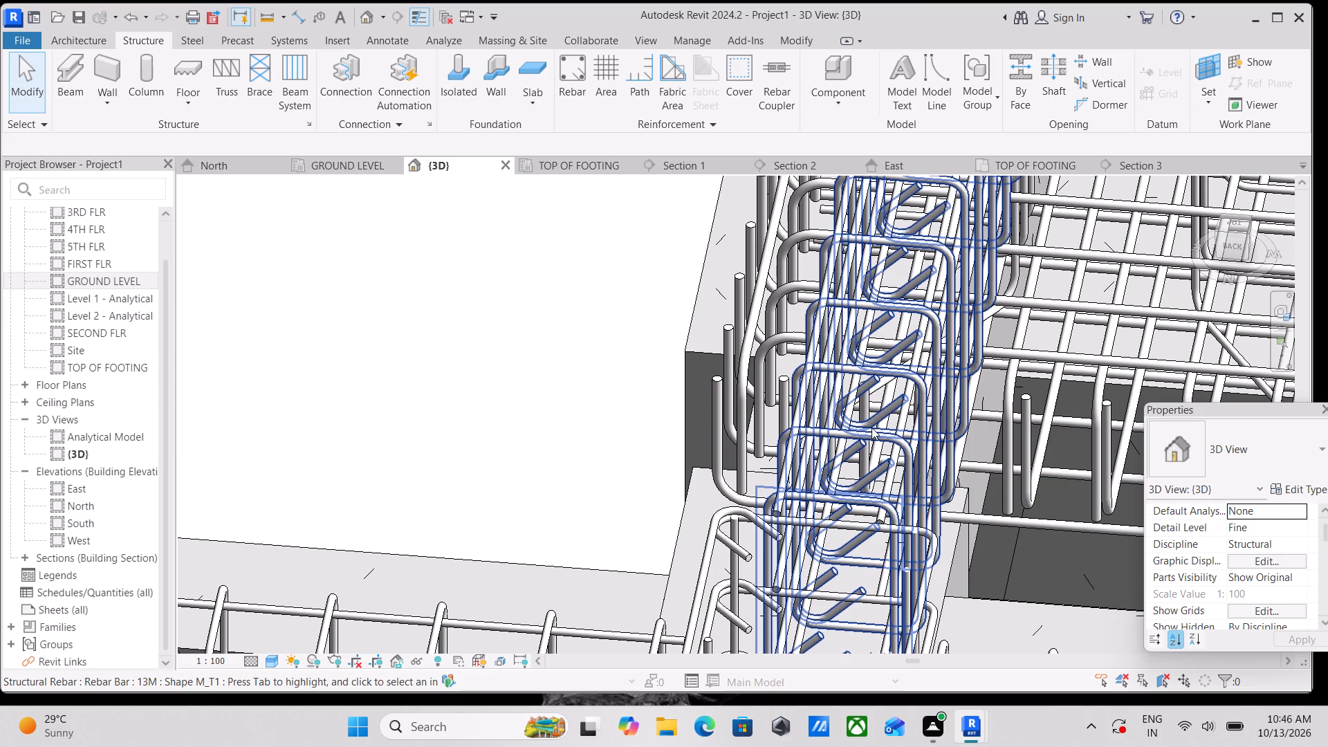
pyautogui.keyDown('shift'); pyautogui.moveTo(876, 443); pyautogui.dragTo(903, 347, button='middle'); pyautogui.keyUp('shift')
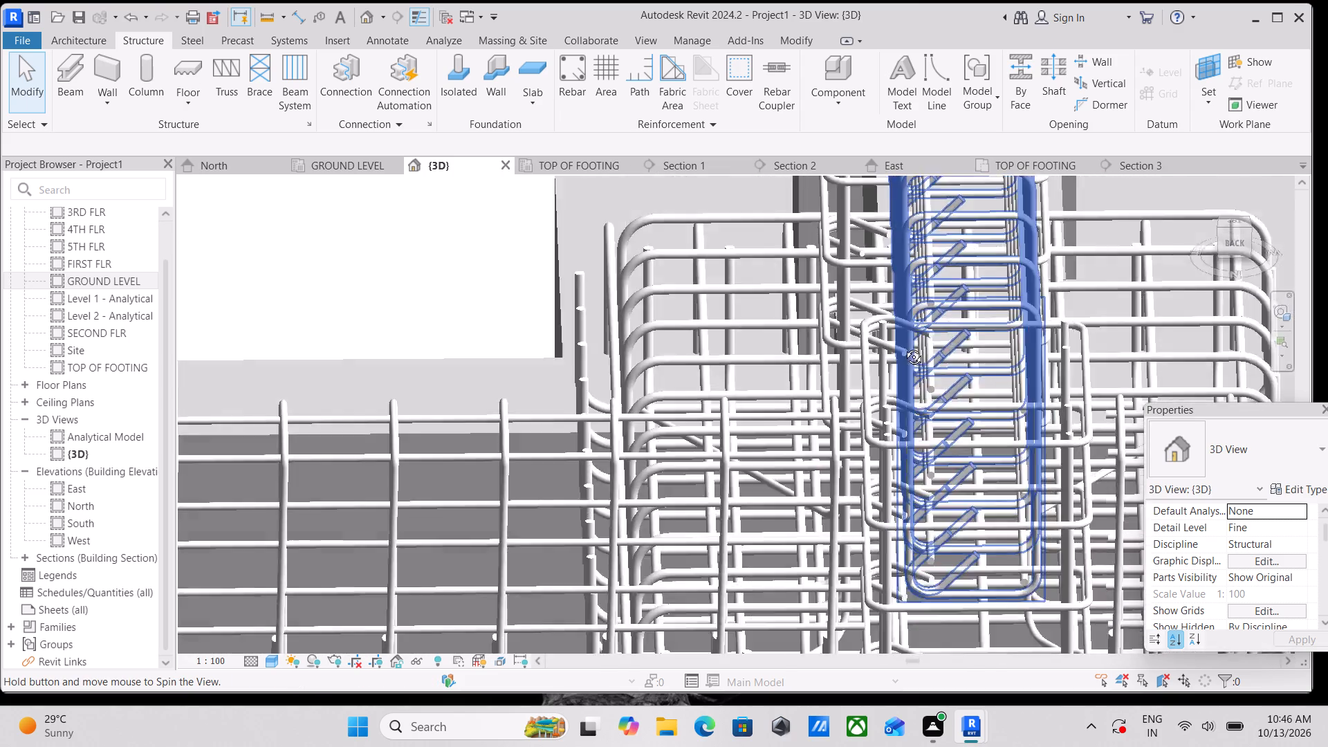
pyautogui.keyDown('shift'); pyautogui.moveTo(903, 347); pyautogui.dragTo(1010, 422, button='middle'); pyautogui.keyUp('shift')
pyautogui.scroll(-3, 943, 388)
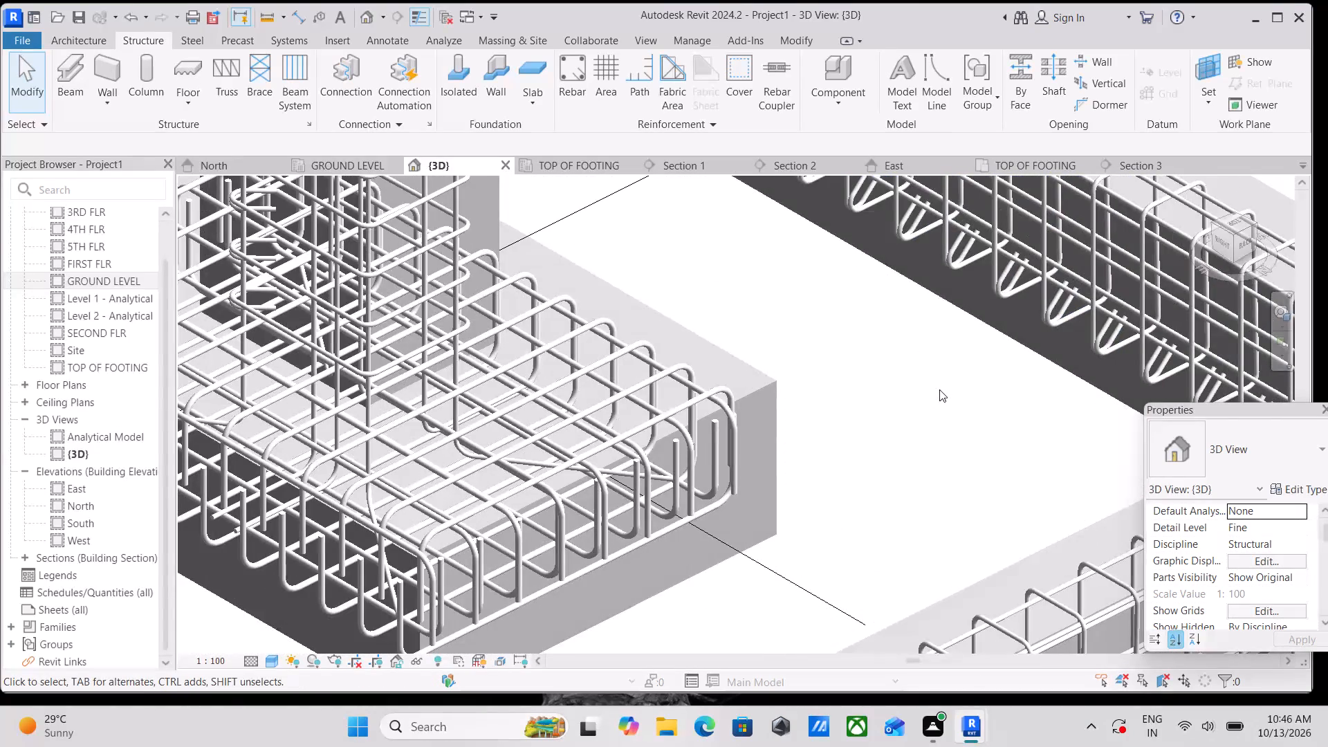
pyautogui.scroll(-4, 938, 390)
pyautogui.keyDown('shift'); pyautogui.moveTo(909, 382); pyautogui.dragTo(1097, 339, button='middle'); pyautogui.keyUp('shift')
pyautogui.keyDown('shift'); pyautogui.moveTo(893, 348); pyautogui.dragTo(991, 448, button='middle'); pyautogui.keyUp('shift')
pyautogui.scroll(2, 804, 356)
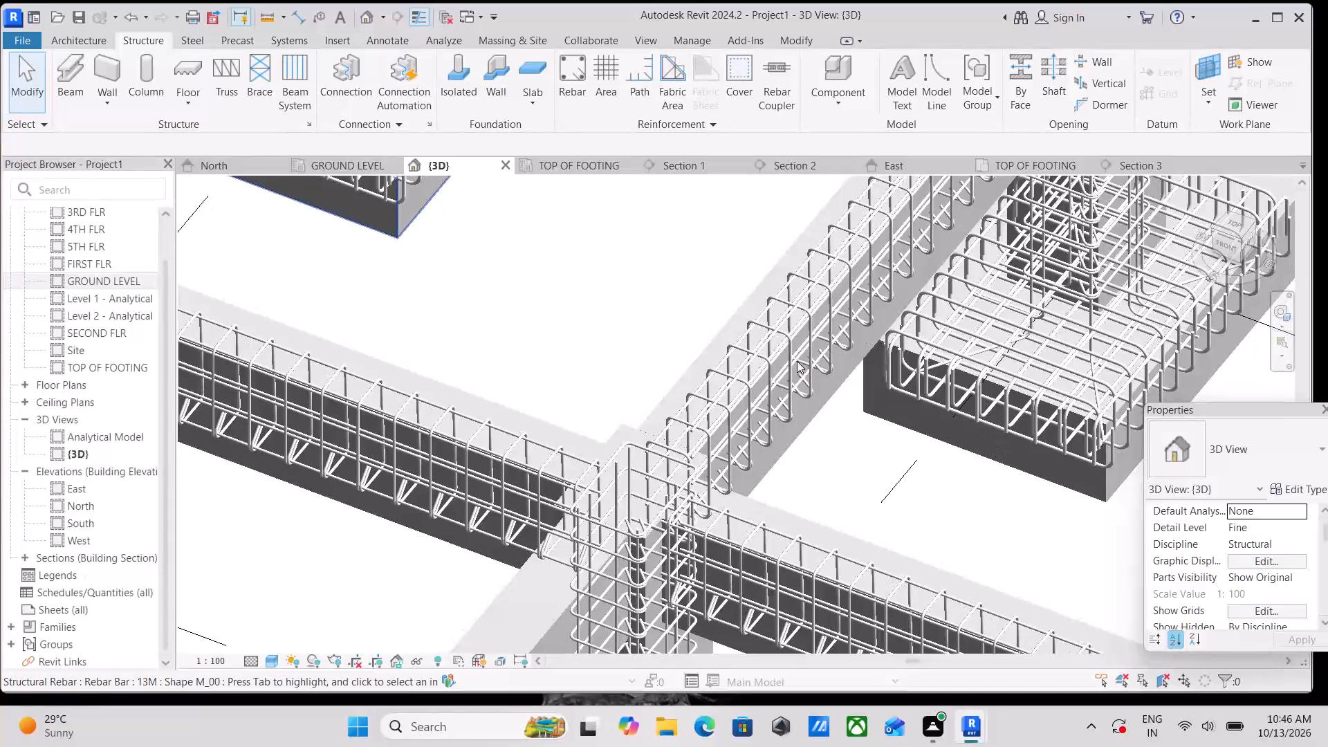
pyautogui.scroll(1, 797, 361)
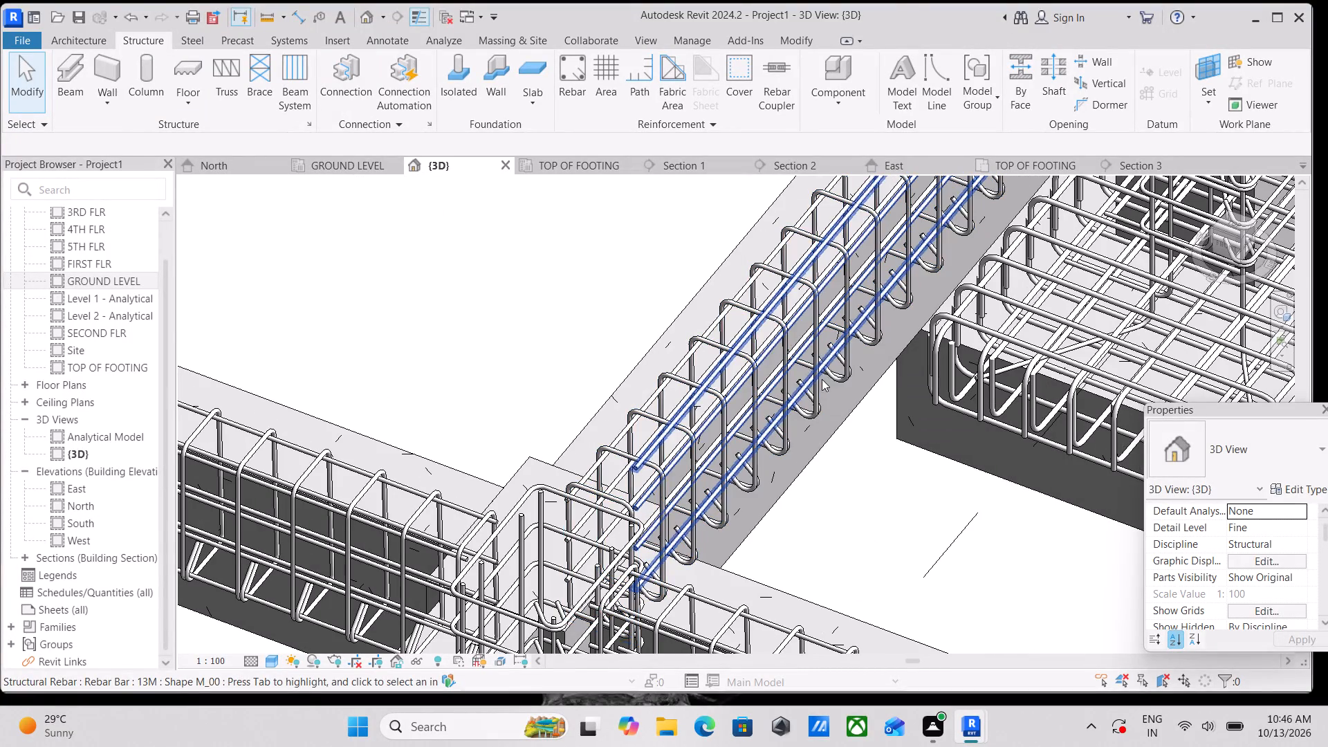
pyautogui.click(797, 354)
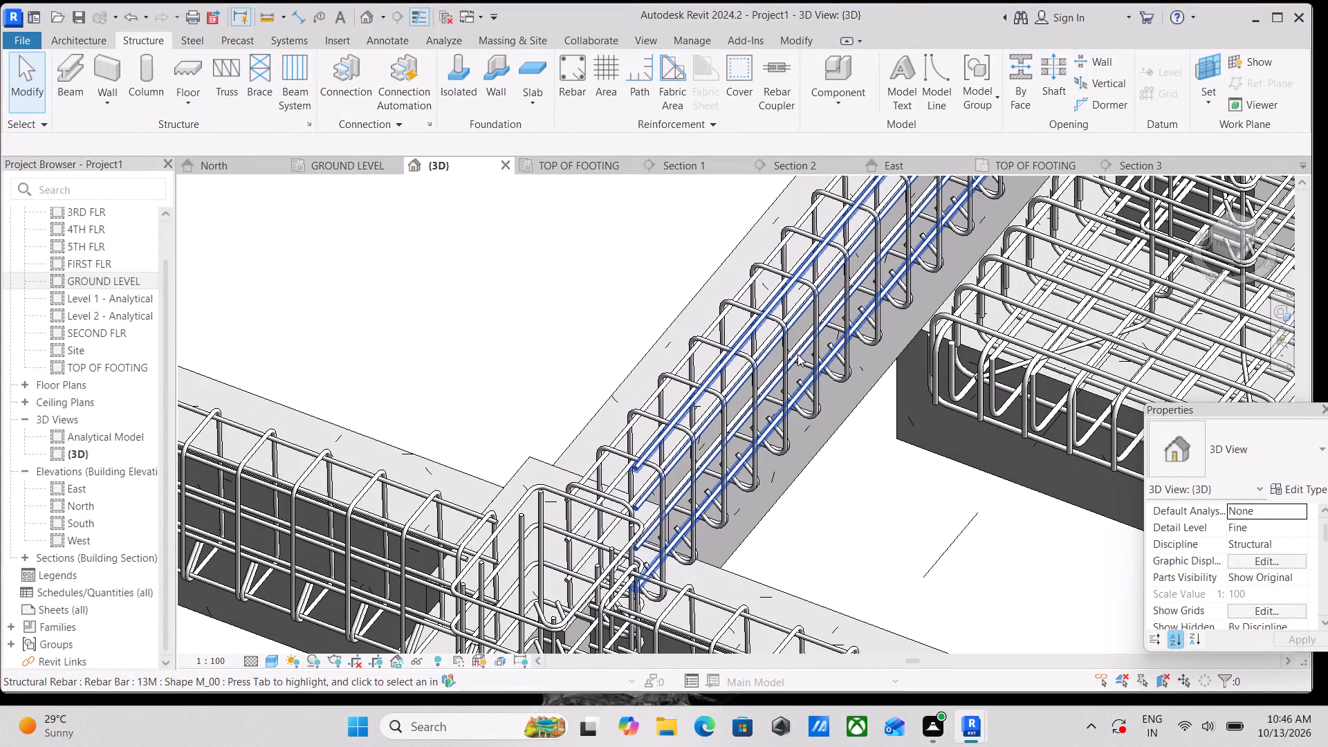
pyautogui.press('Right')
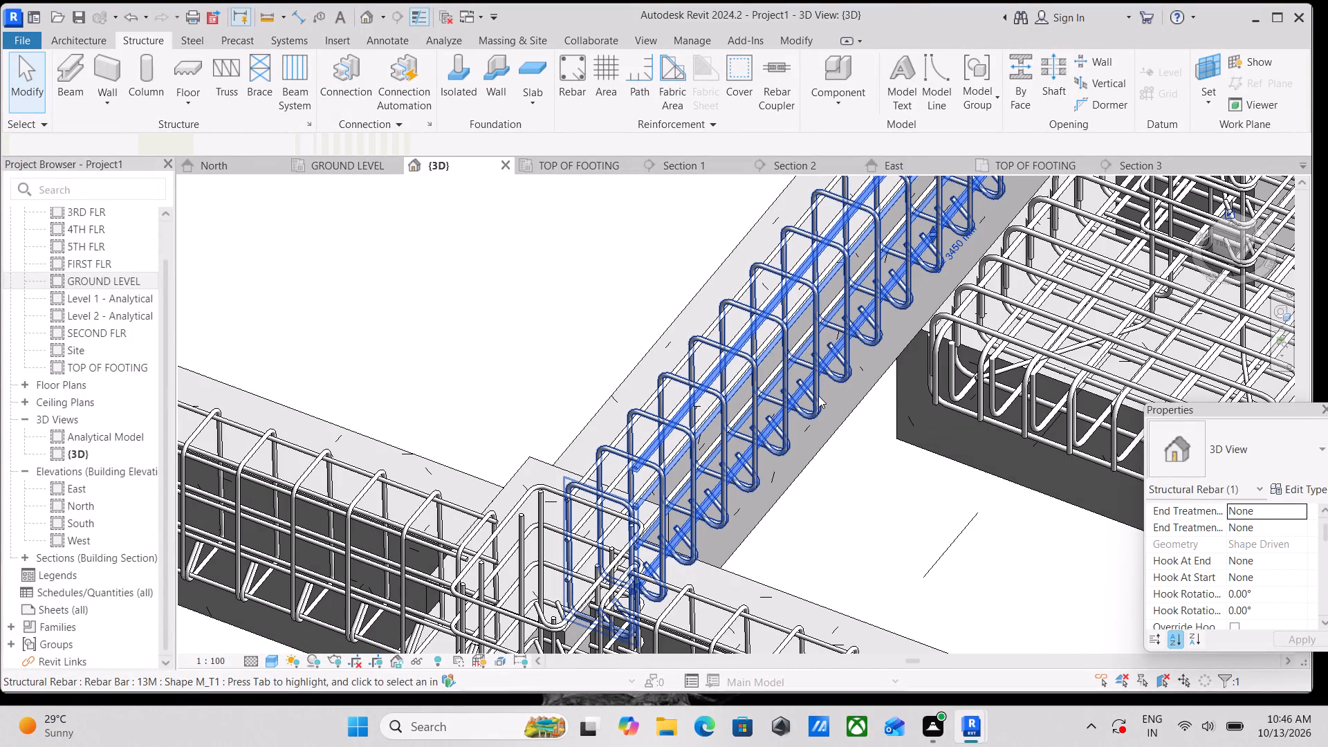
pyautogui.press('Right')
pyautogui.press('Right')
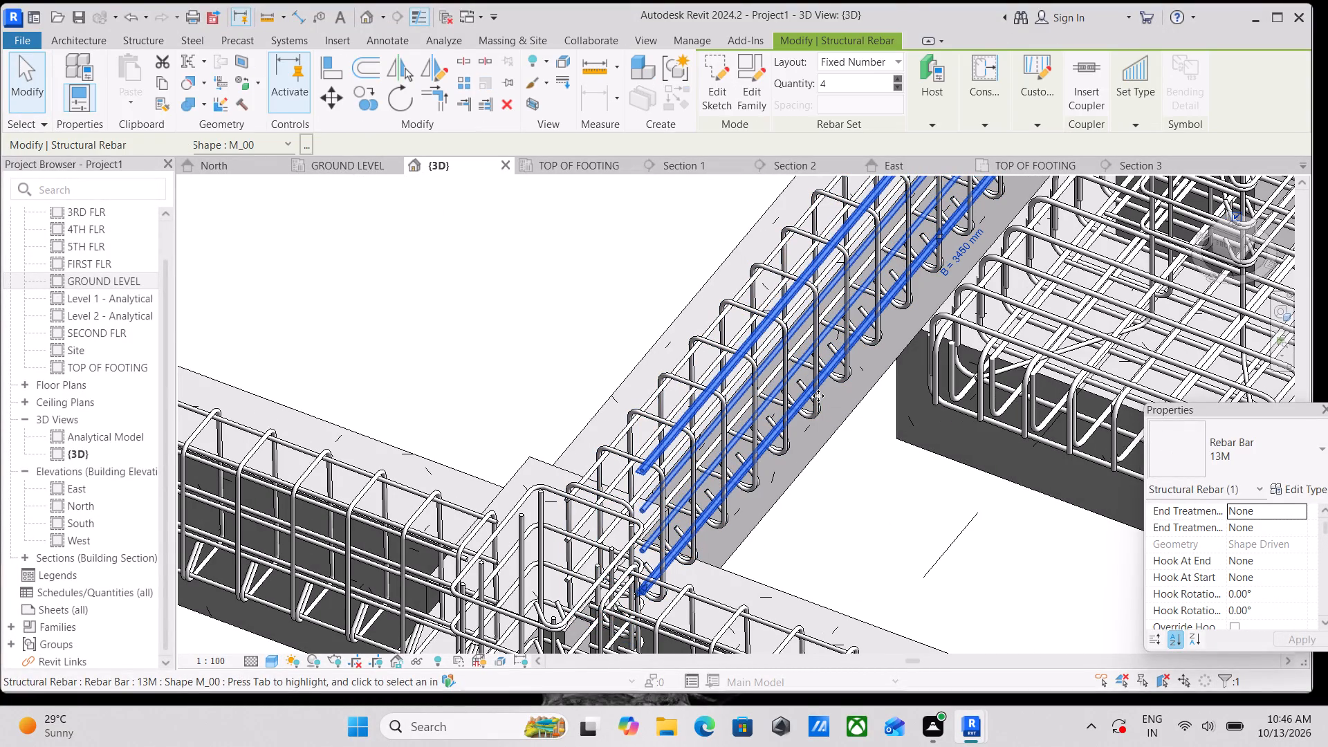
pyautogui.press('Right')
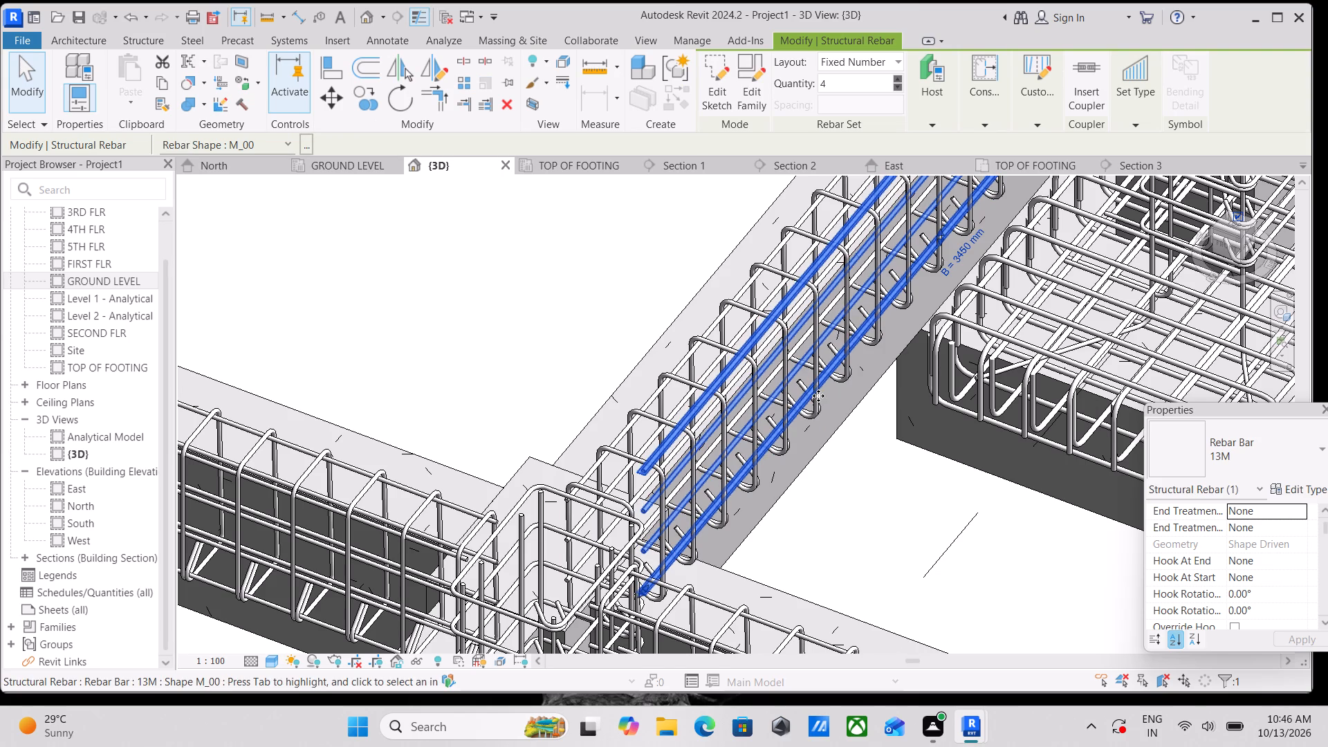
pyautogui.press('Right')
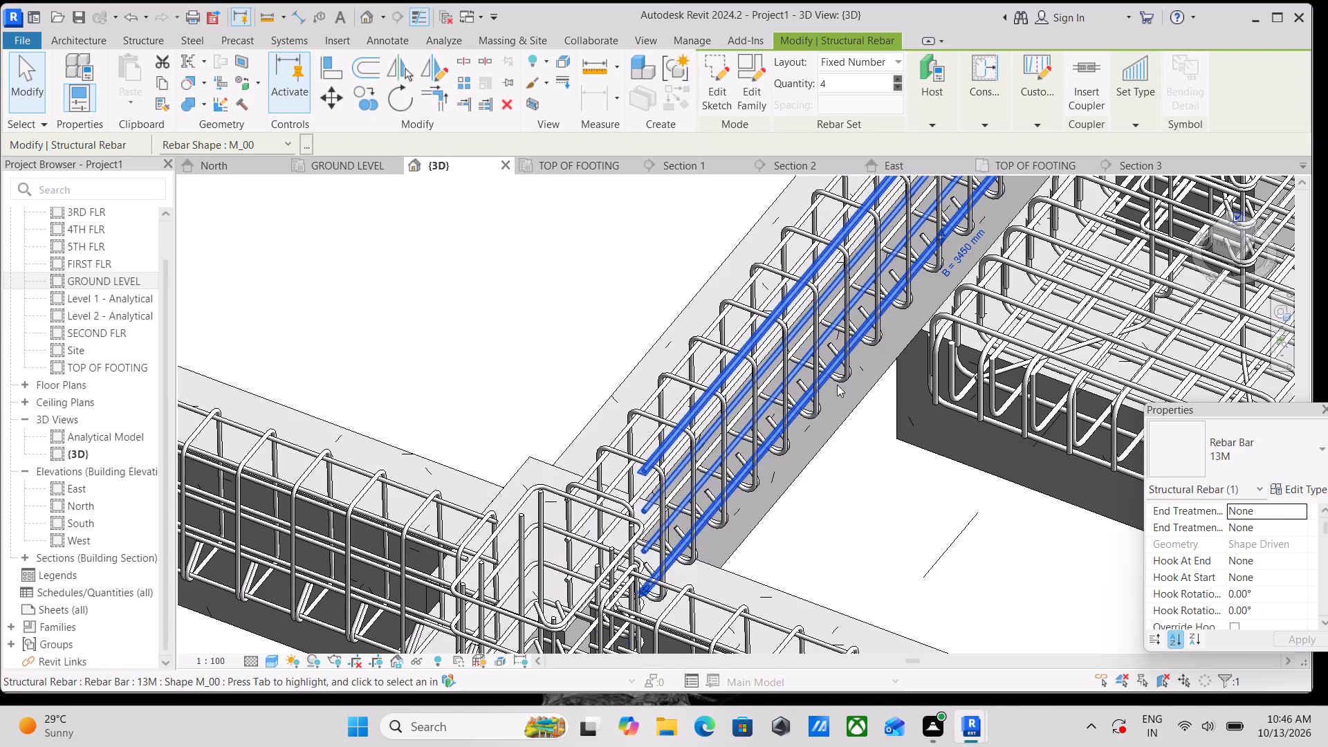
pyautogui.press('Escape')
pyautogui.scroll(-6, 845, 361)
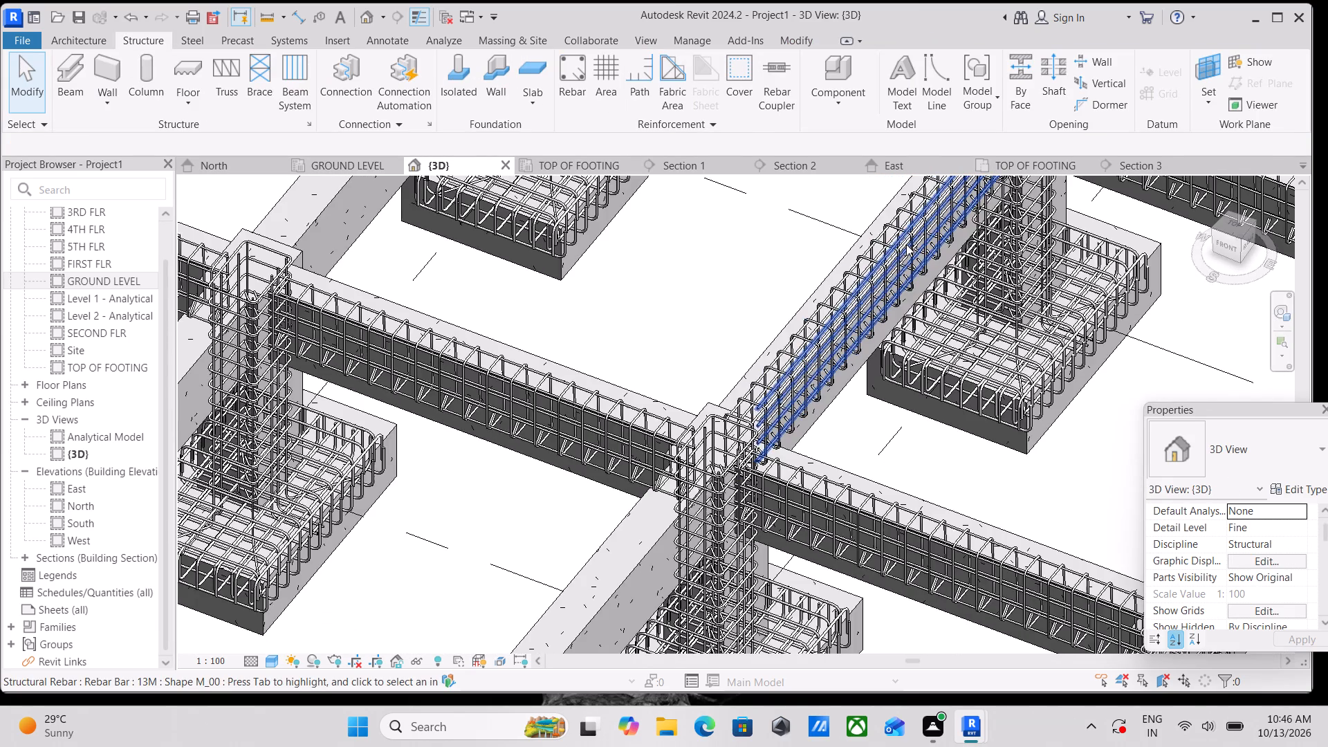
# Start propagating the corrected grid 5 beam's rebar, aligned by host, and pick the other four grid 5 beams as destinations.
pyautogui.click(802, 303)
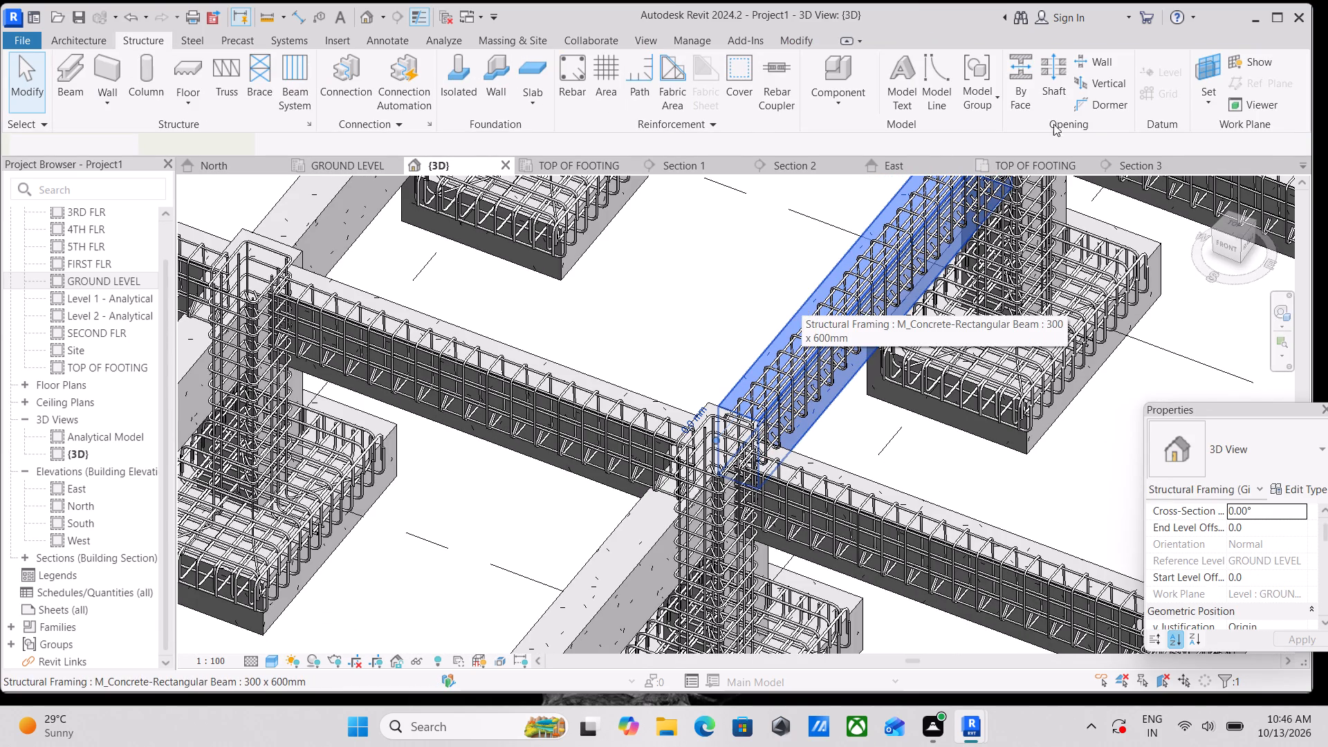
pyautogui.click(1146, 77)
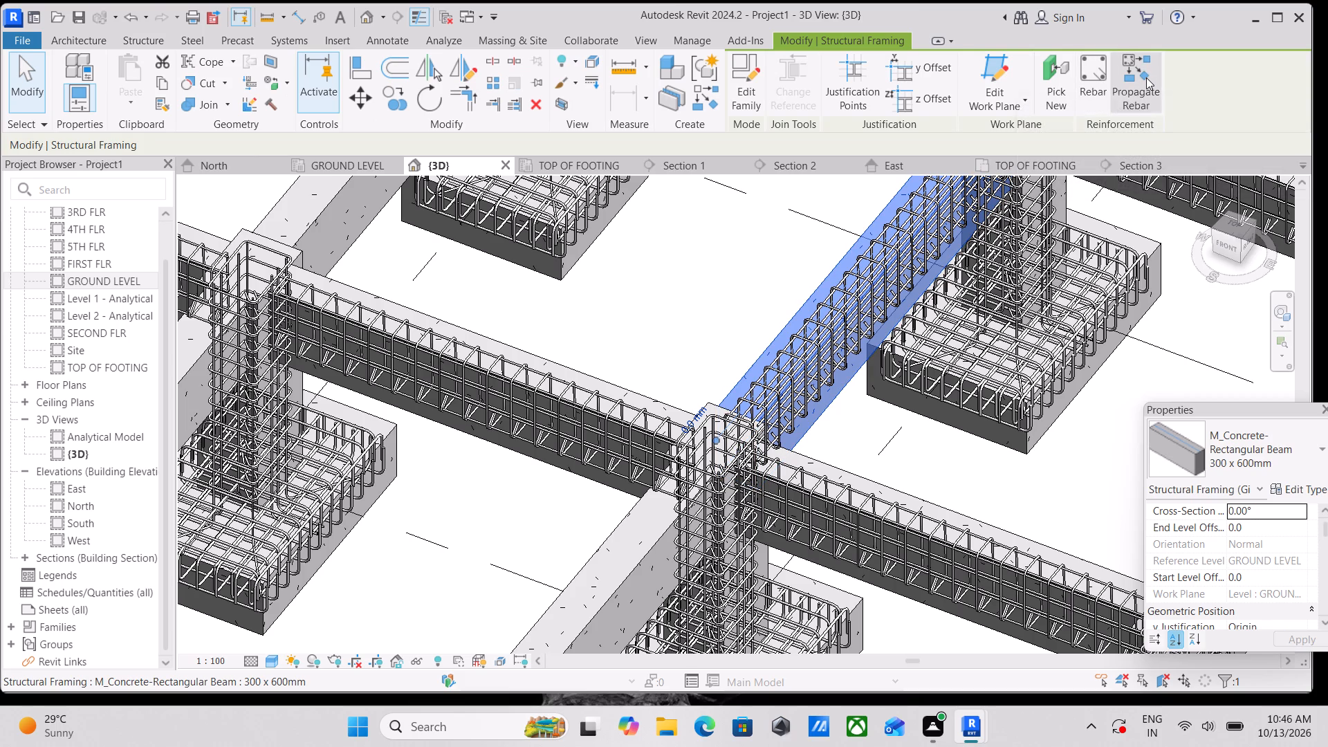
pyautogui.scroll(-3, 1038, 312)
pyautogui.moveTo(1035, 306); pyautogui.dragTo(1053, 95, button='middle')
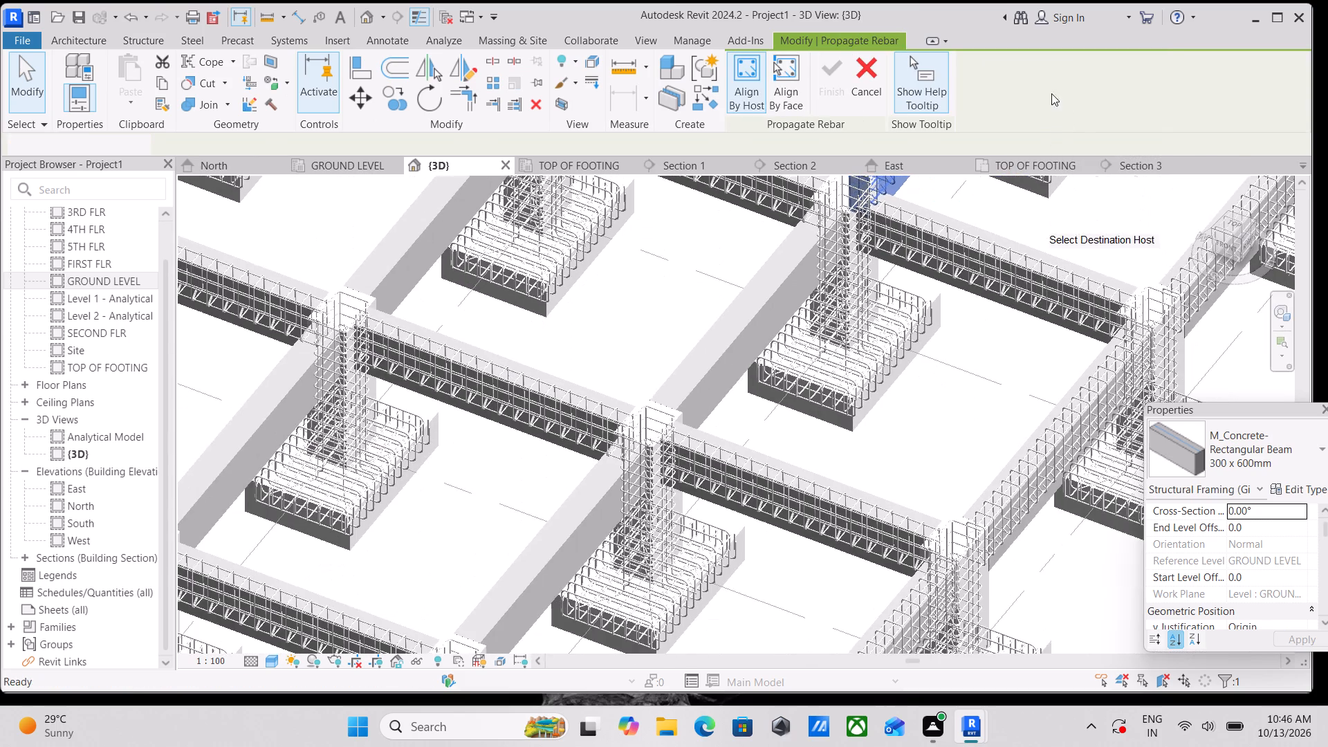
pyautogui.click(768, 299)
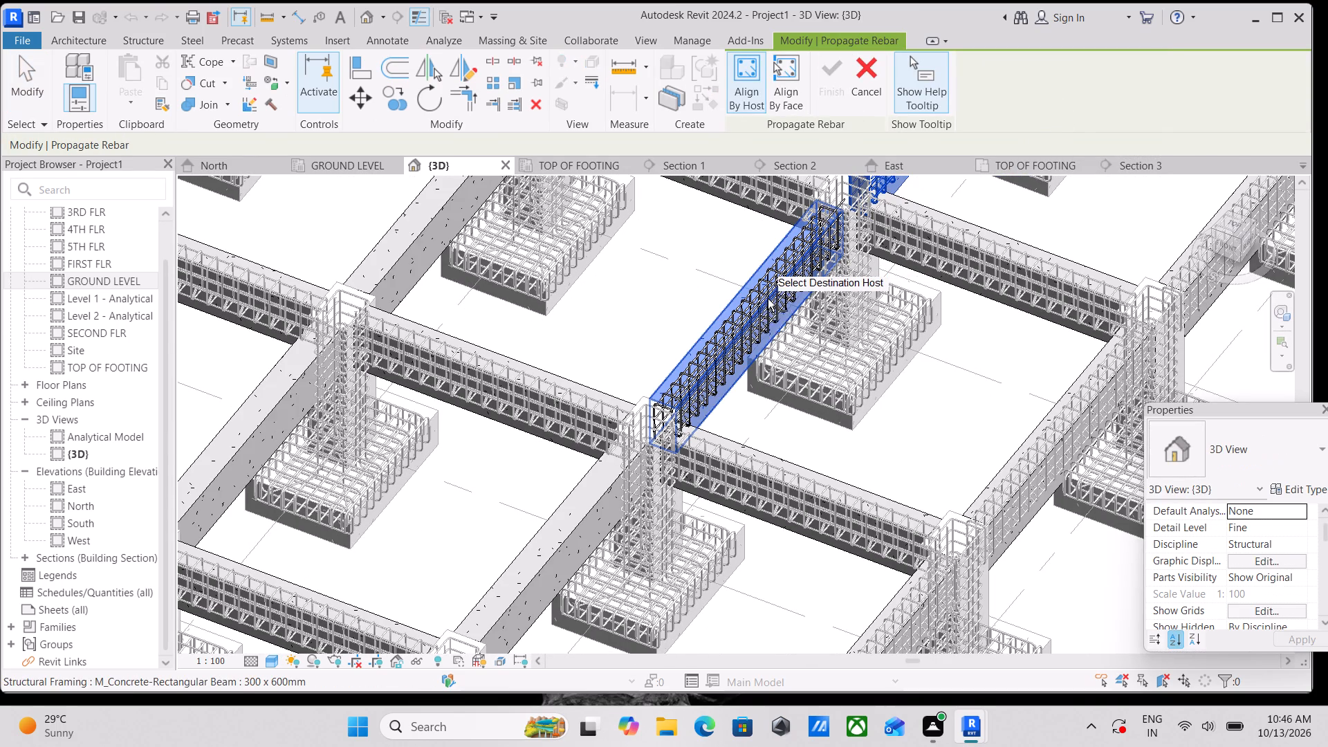
pyautogui.click(563, 539)
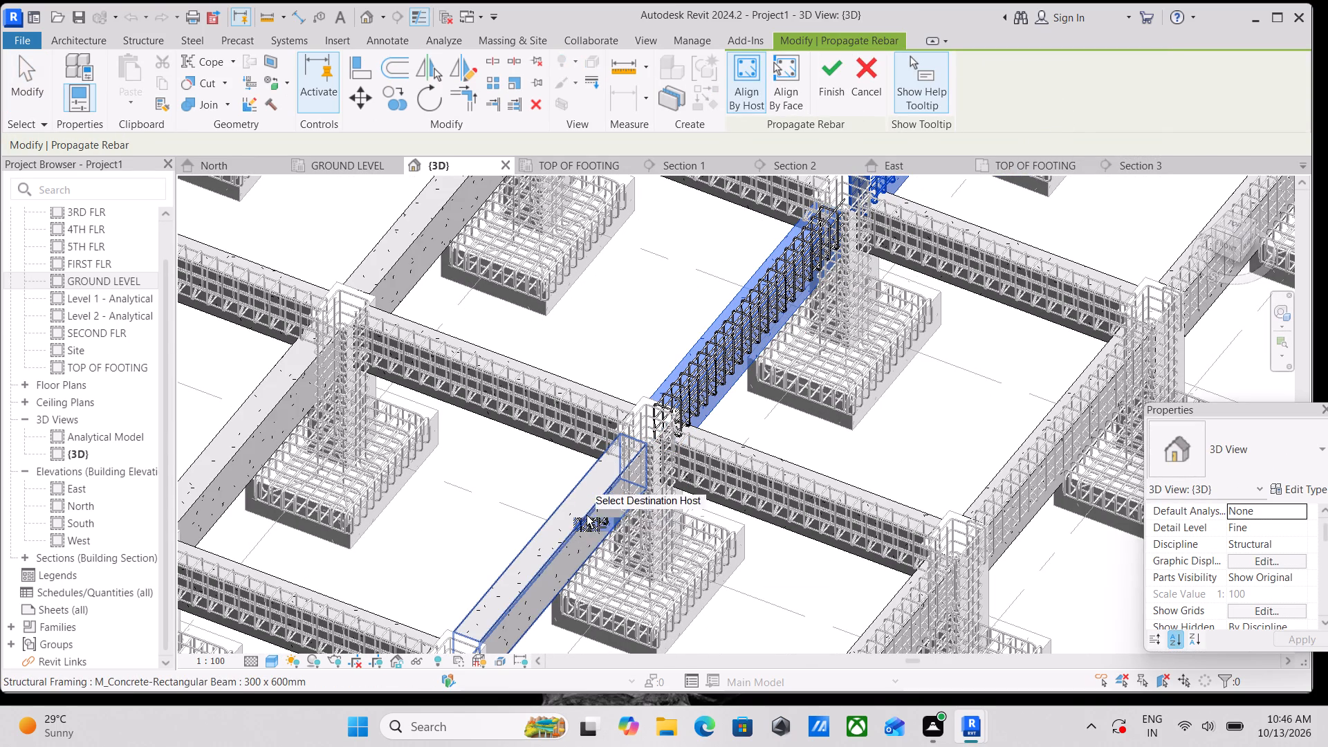
pyautogui.scroll(-1, 587, 513)
pyautogui.moveTo(589, 512); pyautogui.dragTo(787, 308, button='middle')
pyautogui.scroll(-1, 801, 280)
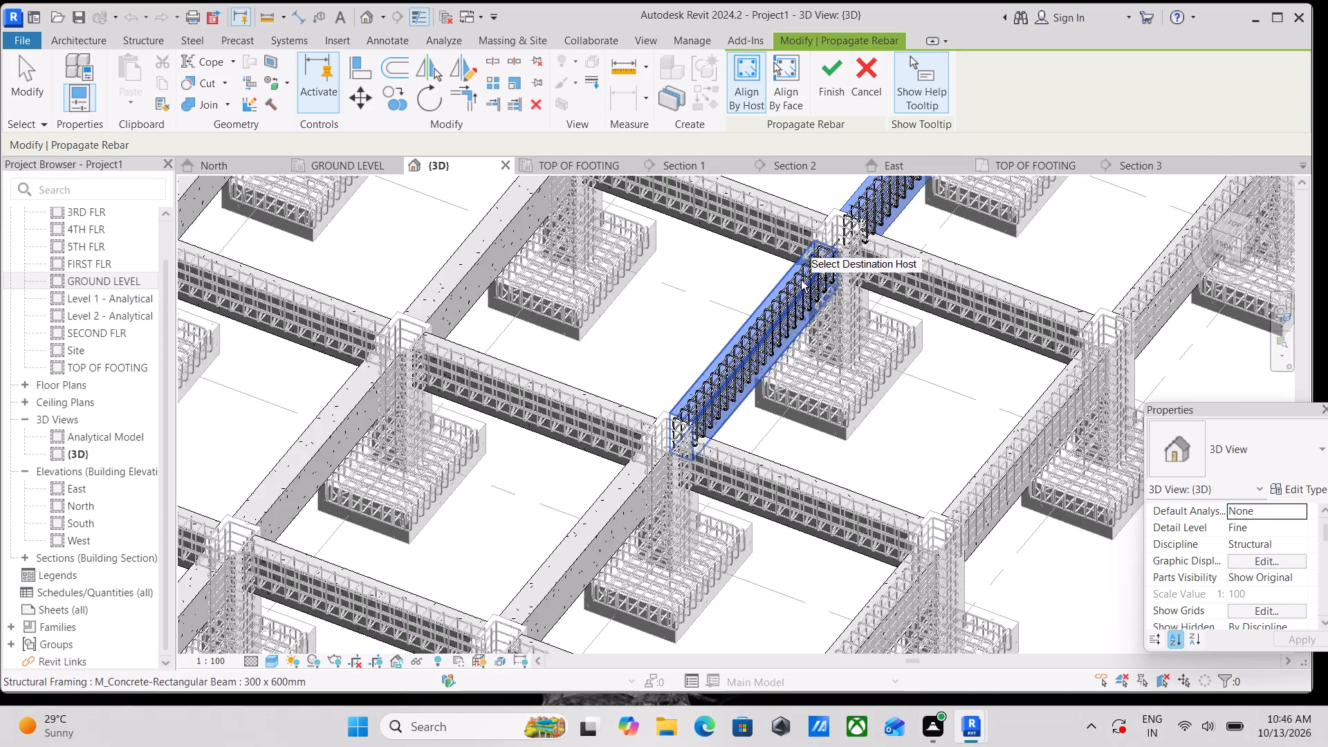
pyautogui.scroll(-2, 801, 280)
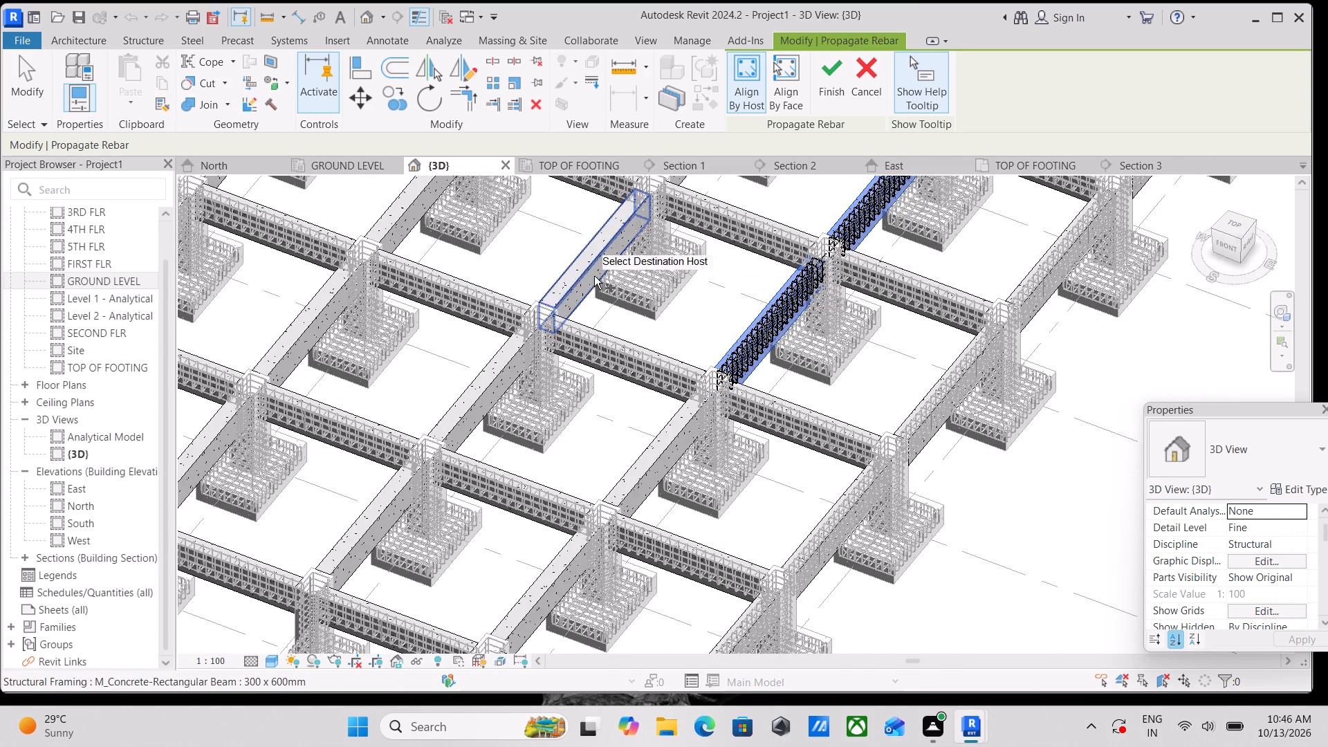
pyautogui.scroll(-1, 627, 285)
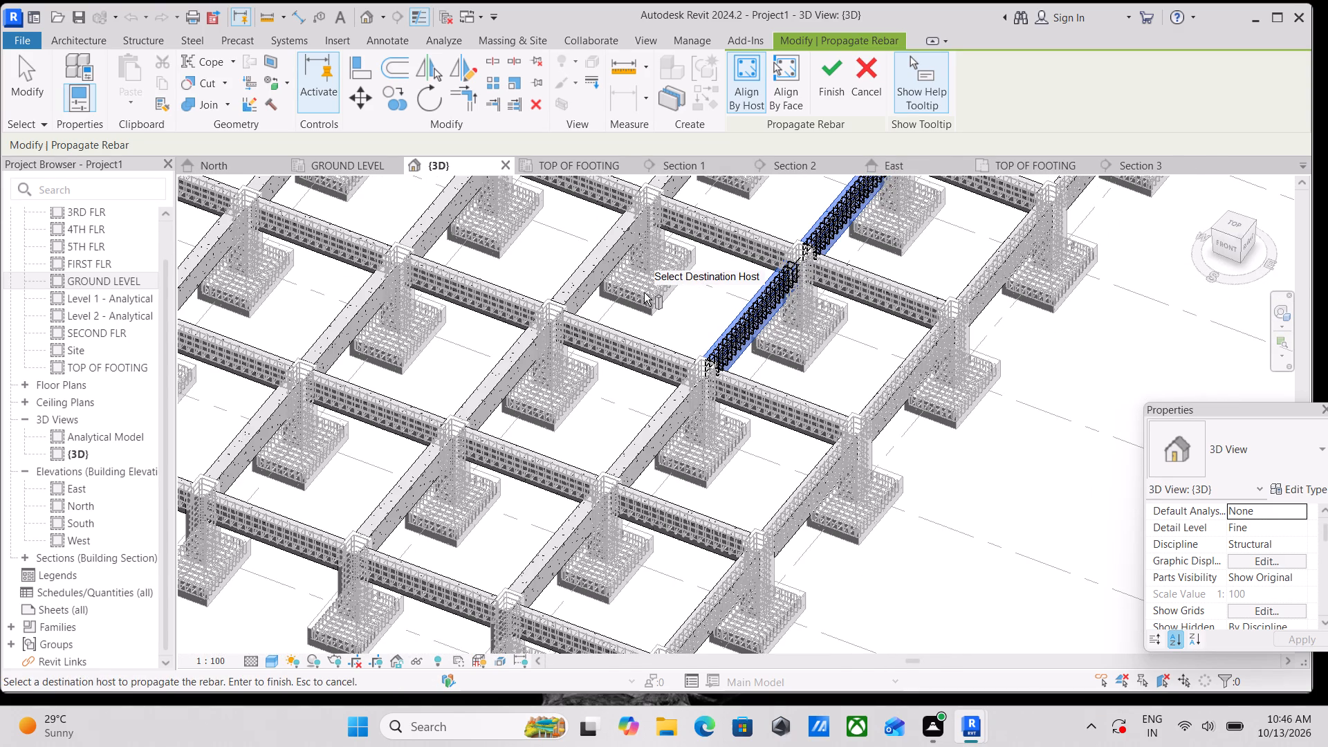
pyautogui.click(637, 452)
pyautogui.click(552, 543)
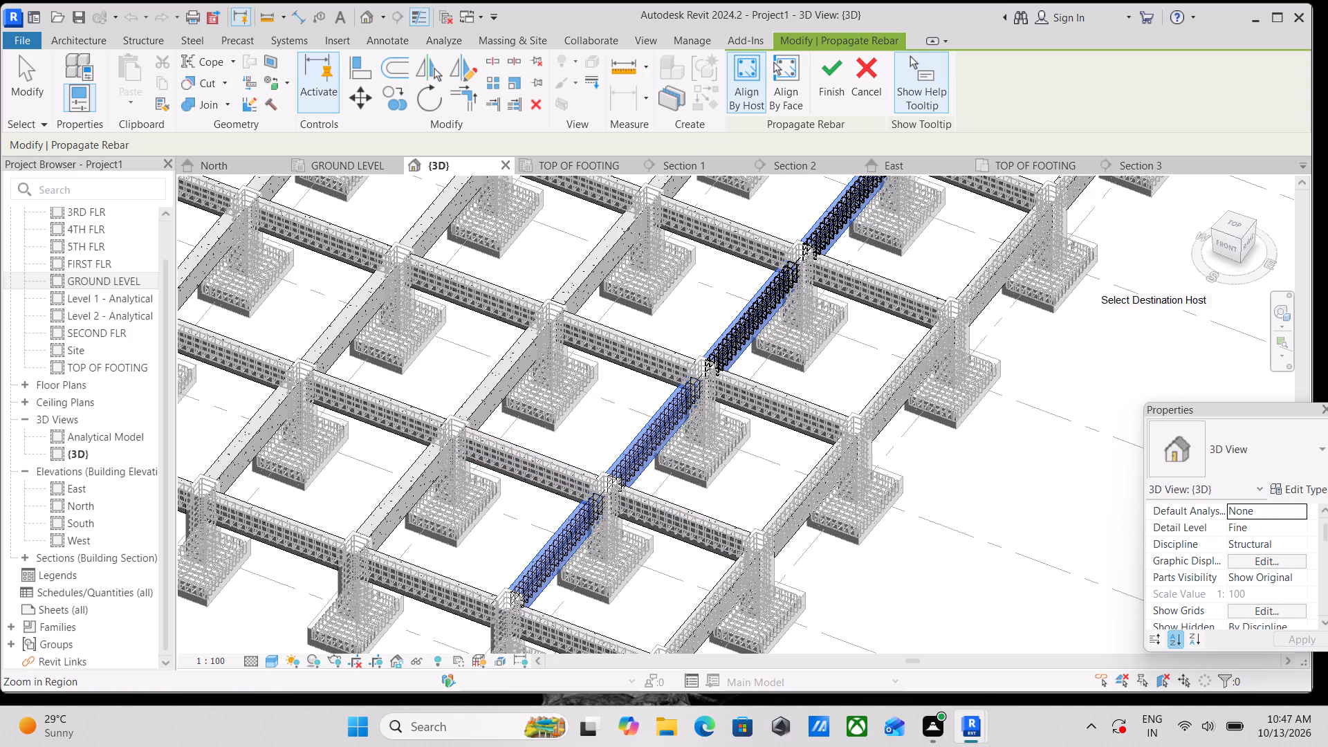
# Add all five beams along grid 4 as destination hosts for the rebar propagation.
pyautogui.click(385, 517)
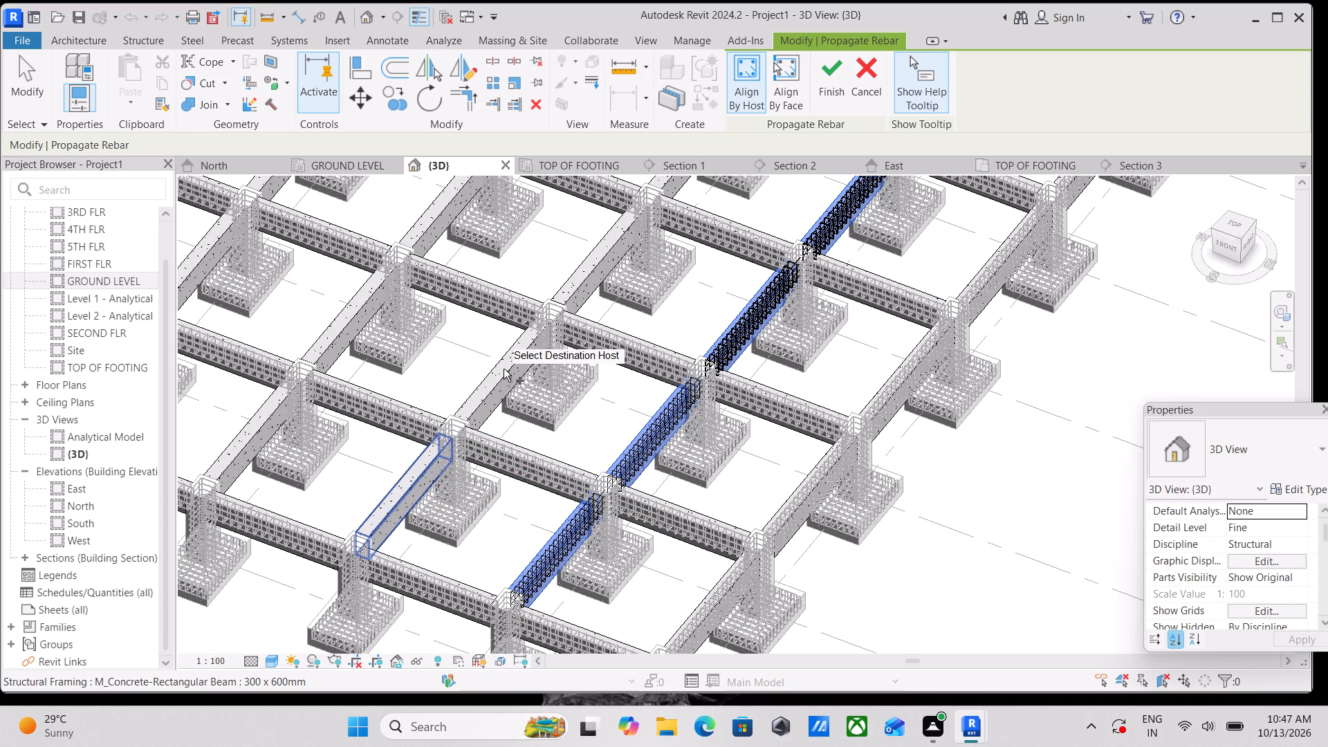
pyautogui.click(504, 369)
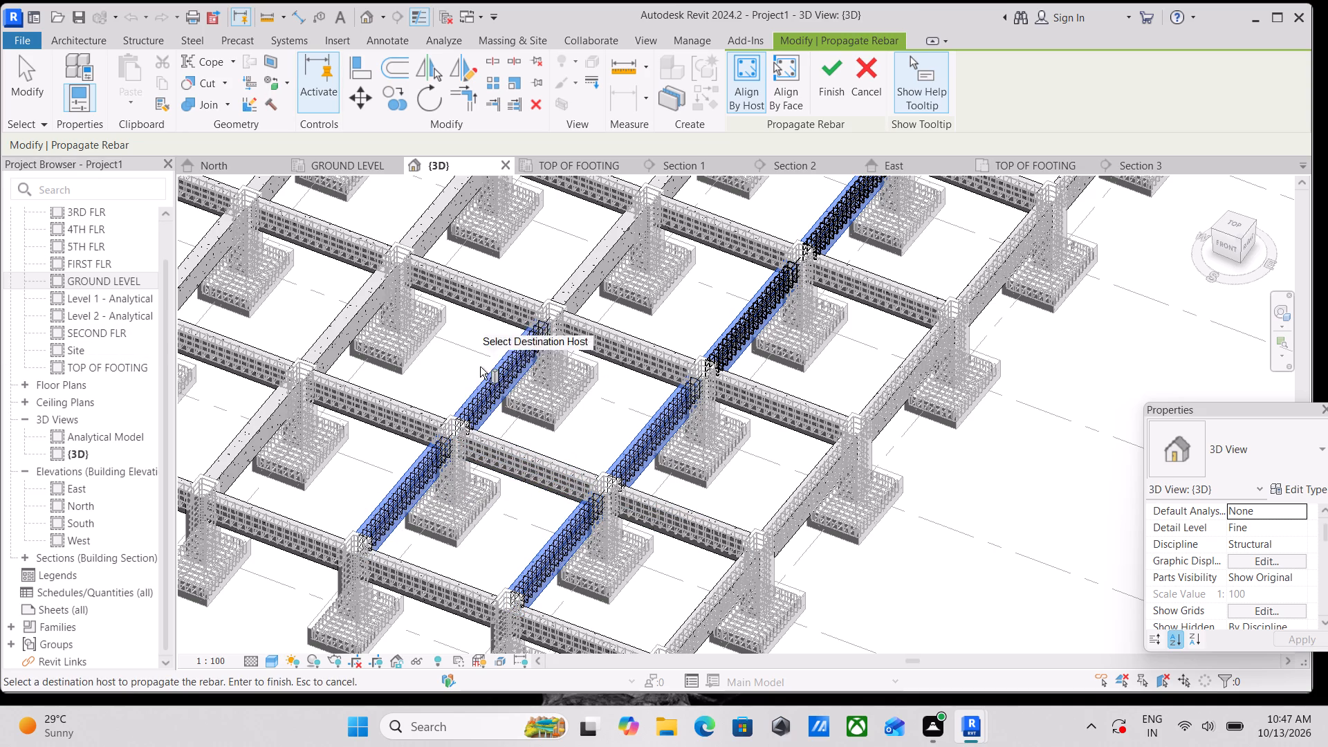
pyautogui.click(593, 280)
pyautogui.moveTo(566, 236); pyautogui.dragTo(545, 256, button='middle')
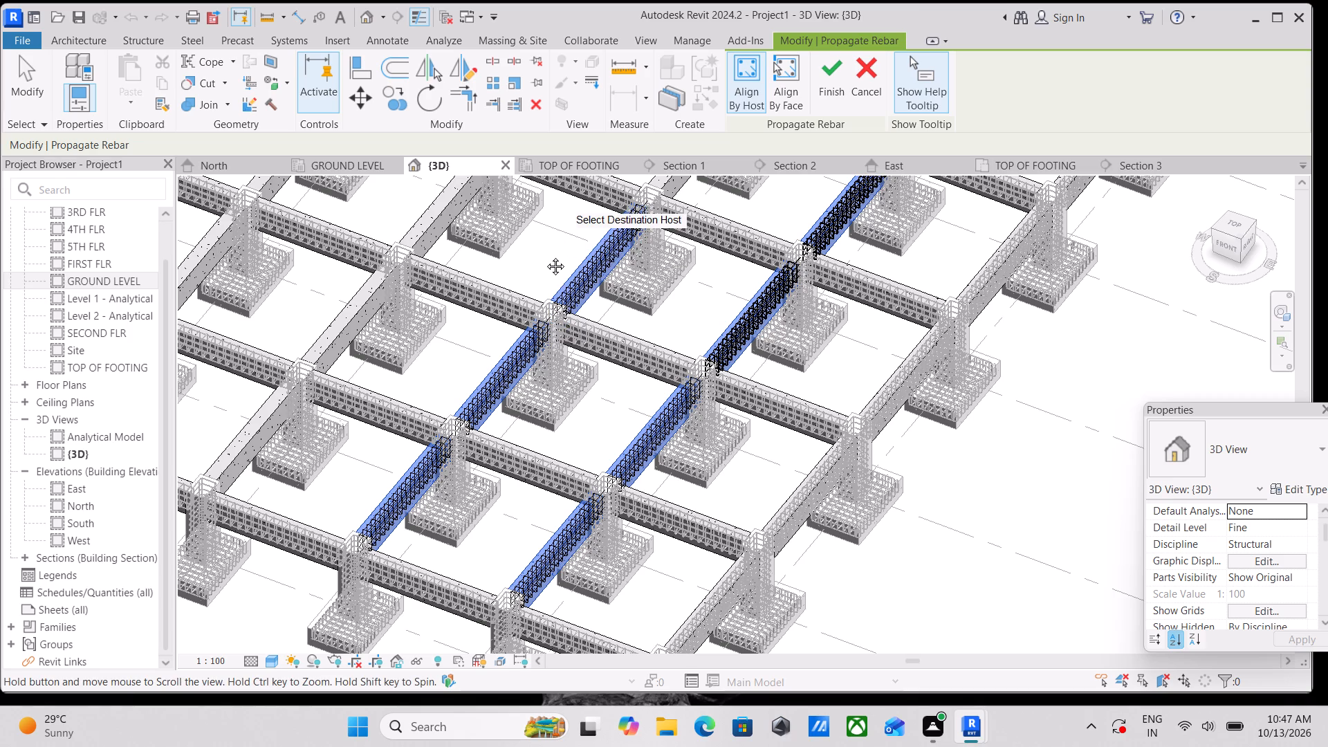
pyautogui.moveTo(545, 256); pyautogui.dragTo(435, 377, button='middle')
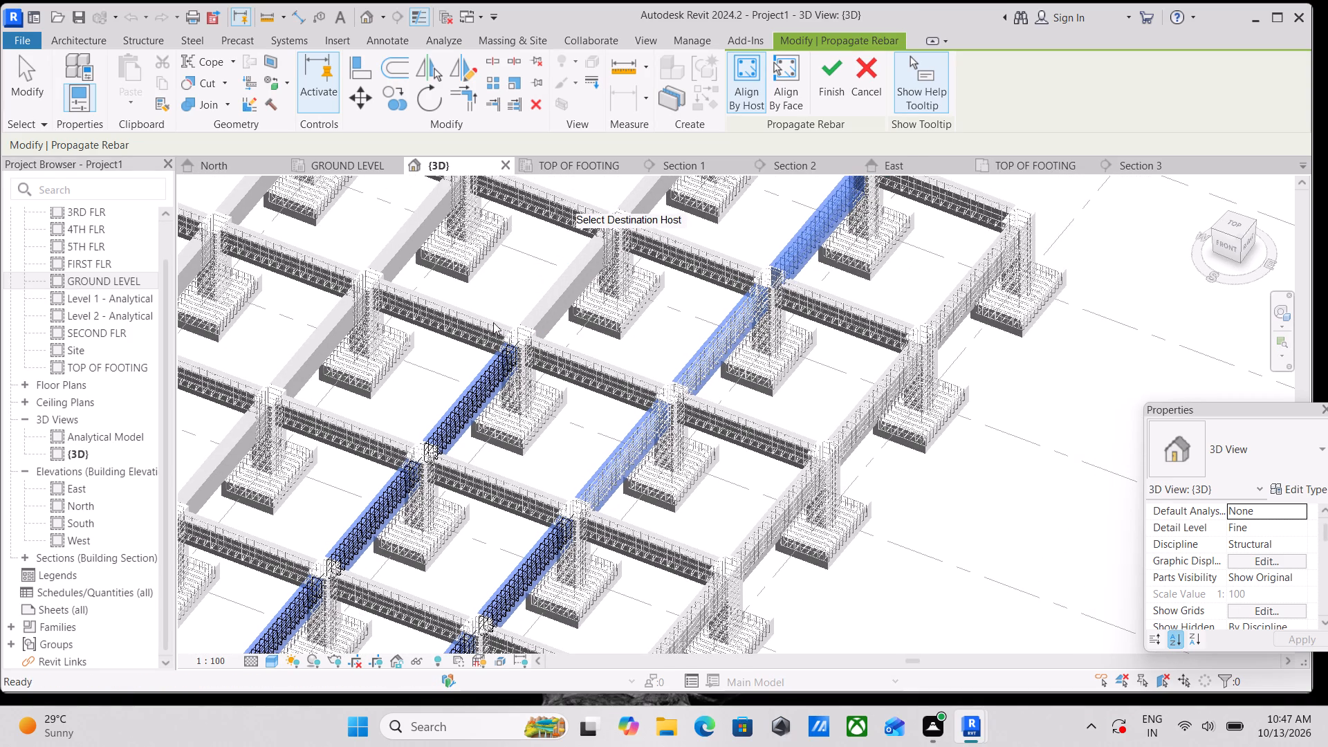
pyautogui.click(542, 312)
pyautogui.moveTo(524, 248); pyautogui.dragTo(443, 344, button='middle')
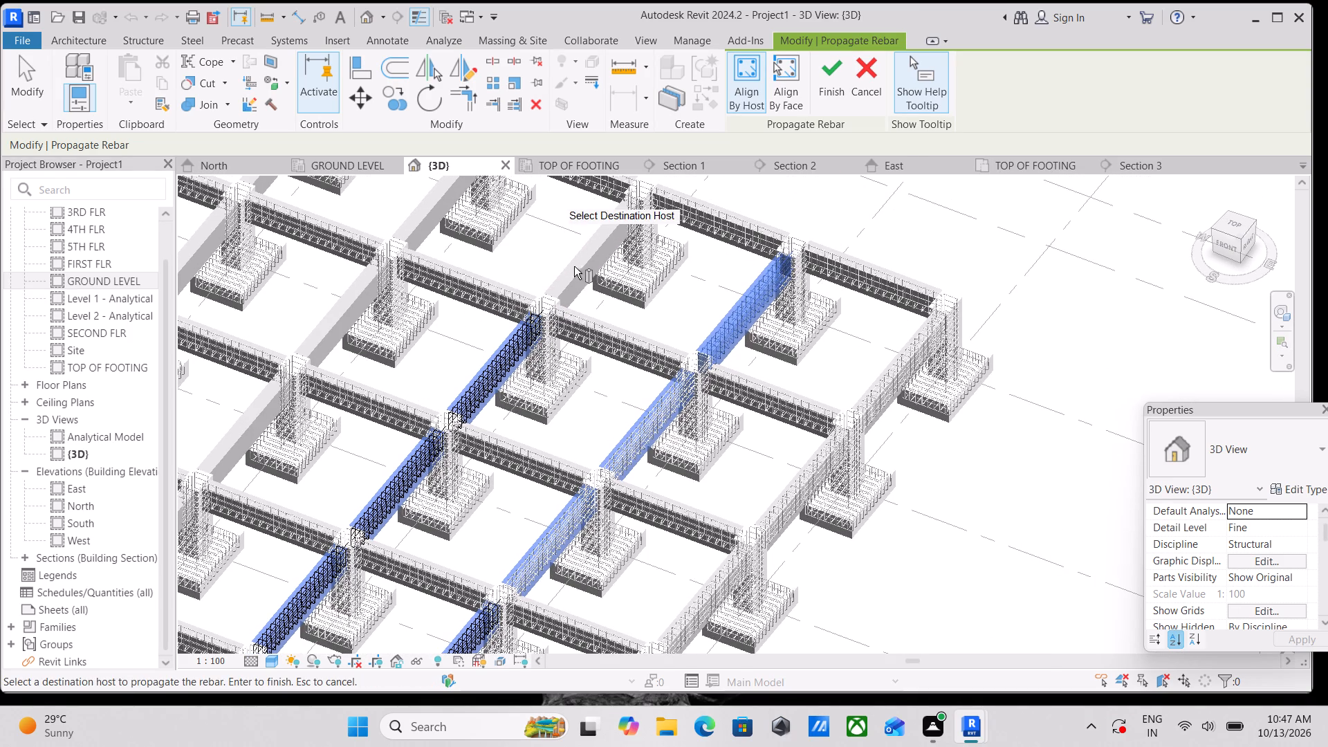
pyautogui.click(582, 273)
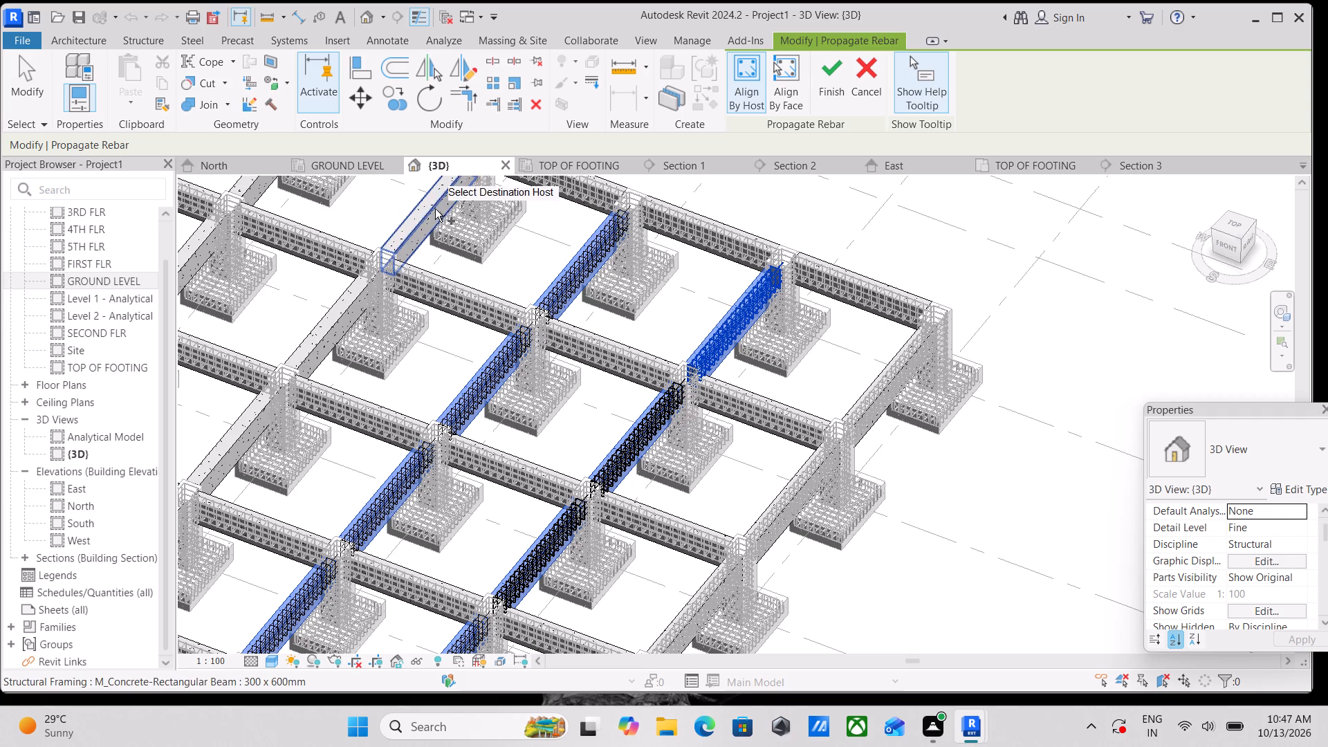
# Add all five beams along grid 3 as destination hosts for the rebar propagation.
pyautogui.click(424, 210)
pyautogui.click(334, 308)
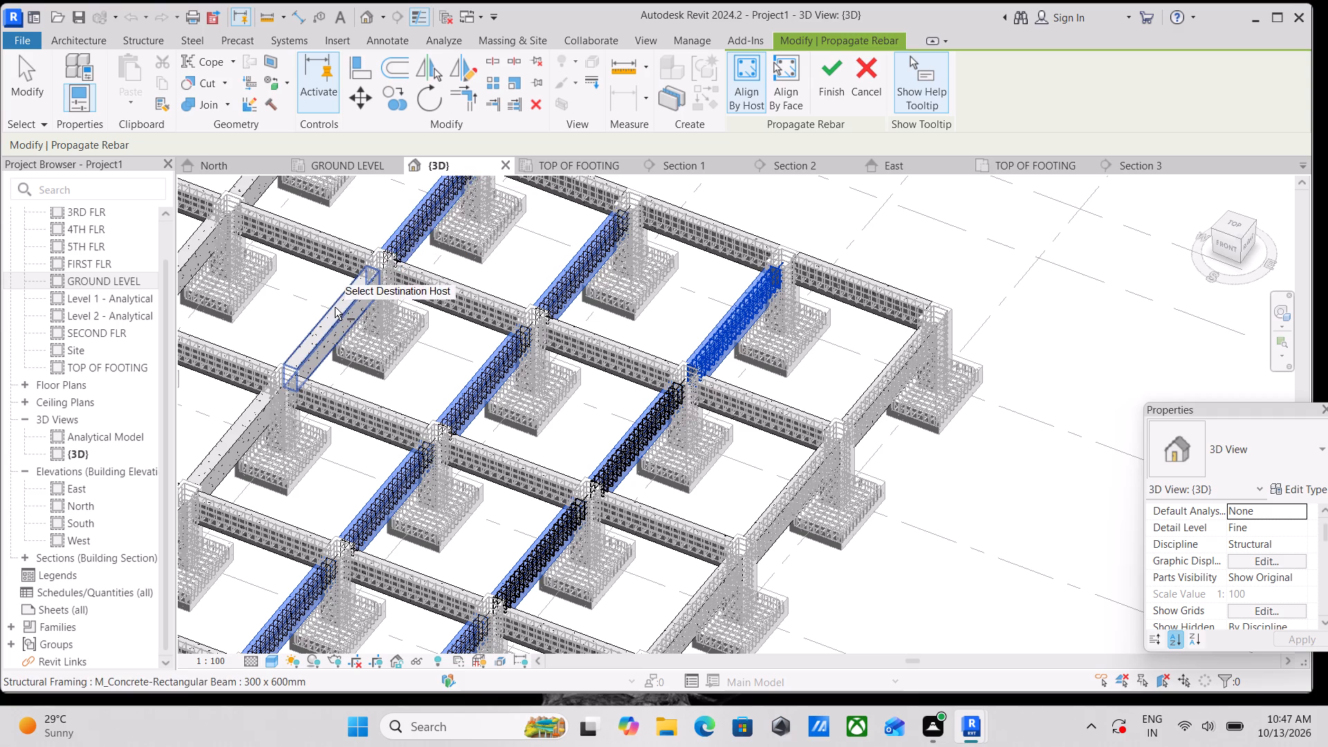
pyautogui.click(241, 427)
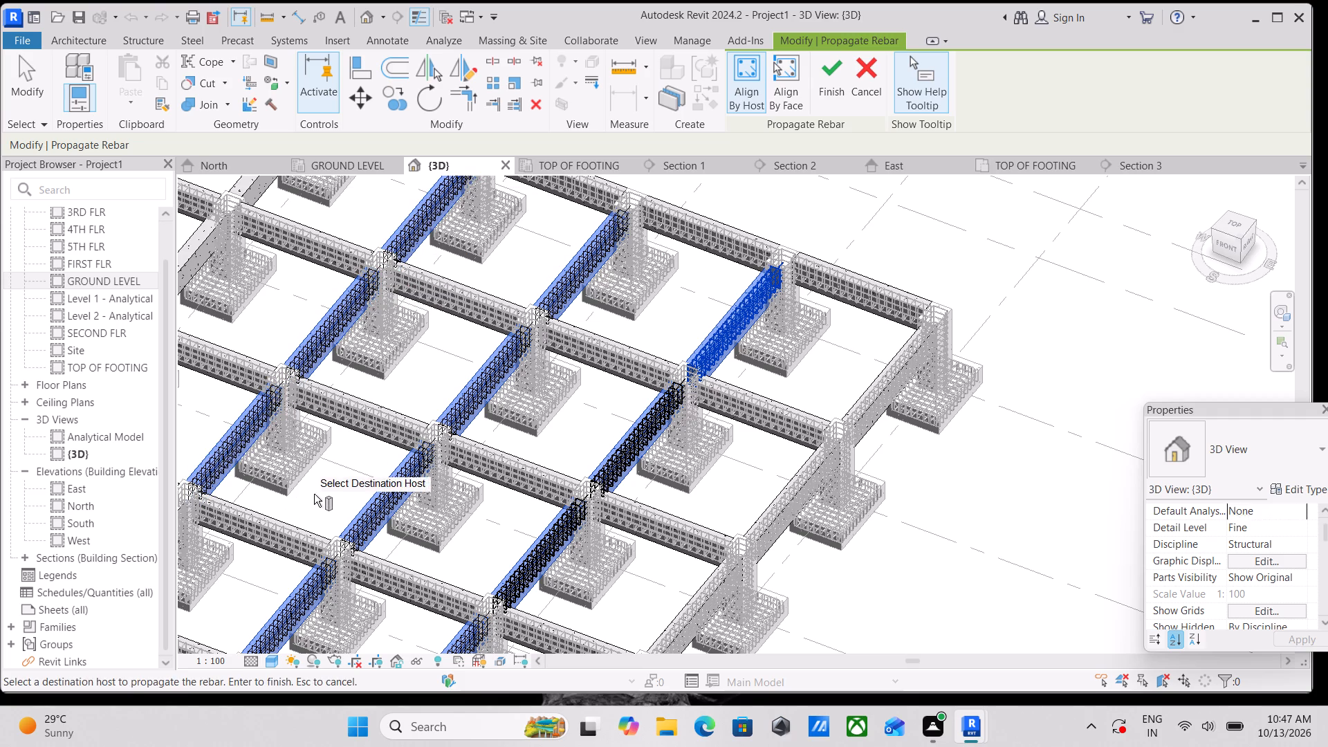
pyautogui.moveTo(315, 493); pyautogui.dragTo(479, 315, button='middle')
pyautogui.click(282, 393)
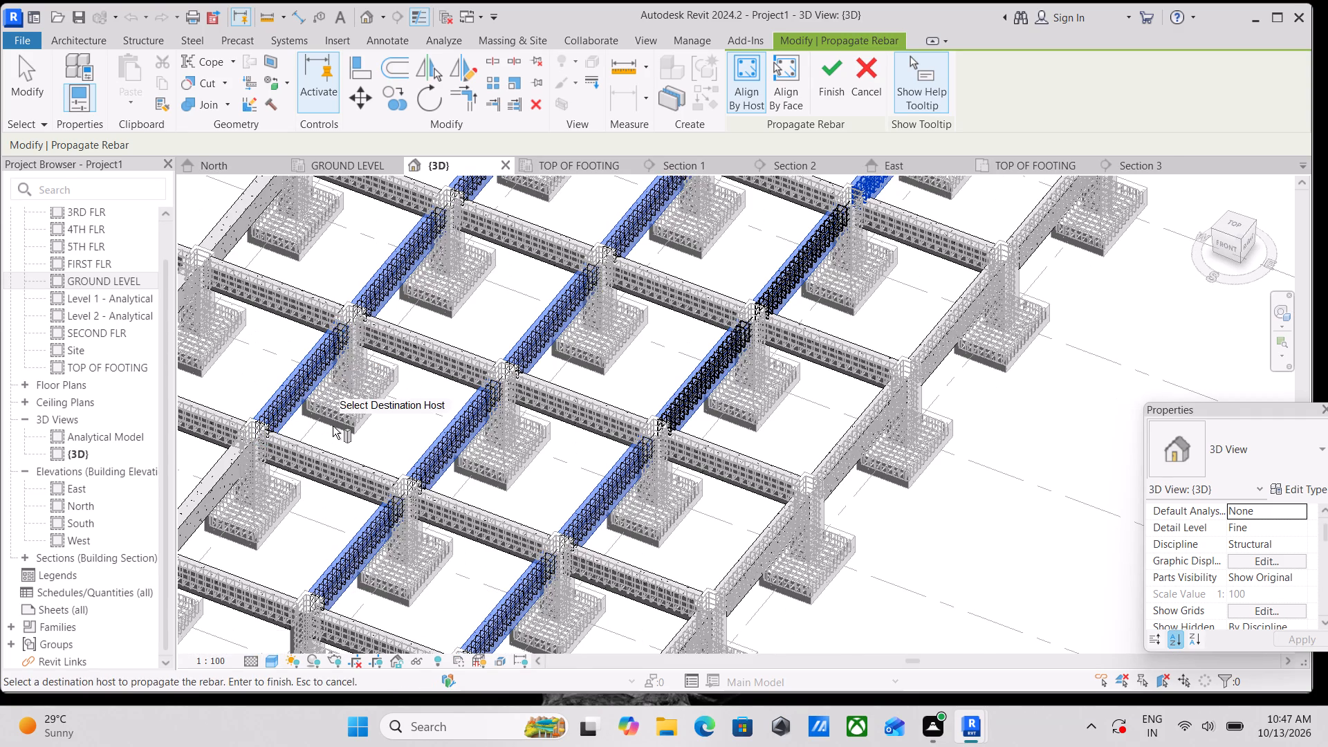
pyautogui.scroll(-1, 333, 428)
pyautogui.moveTo(335, 428); pyautogui.dragTo(449, 333, button='middle')
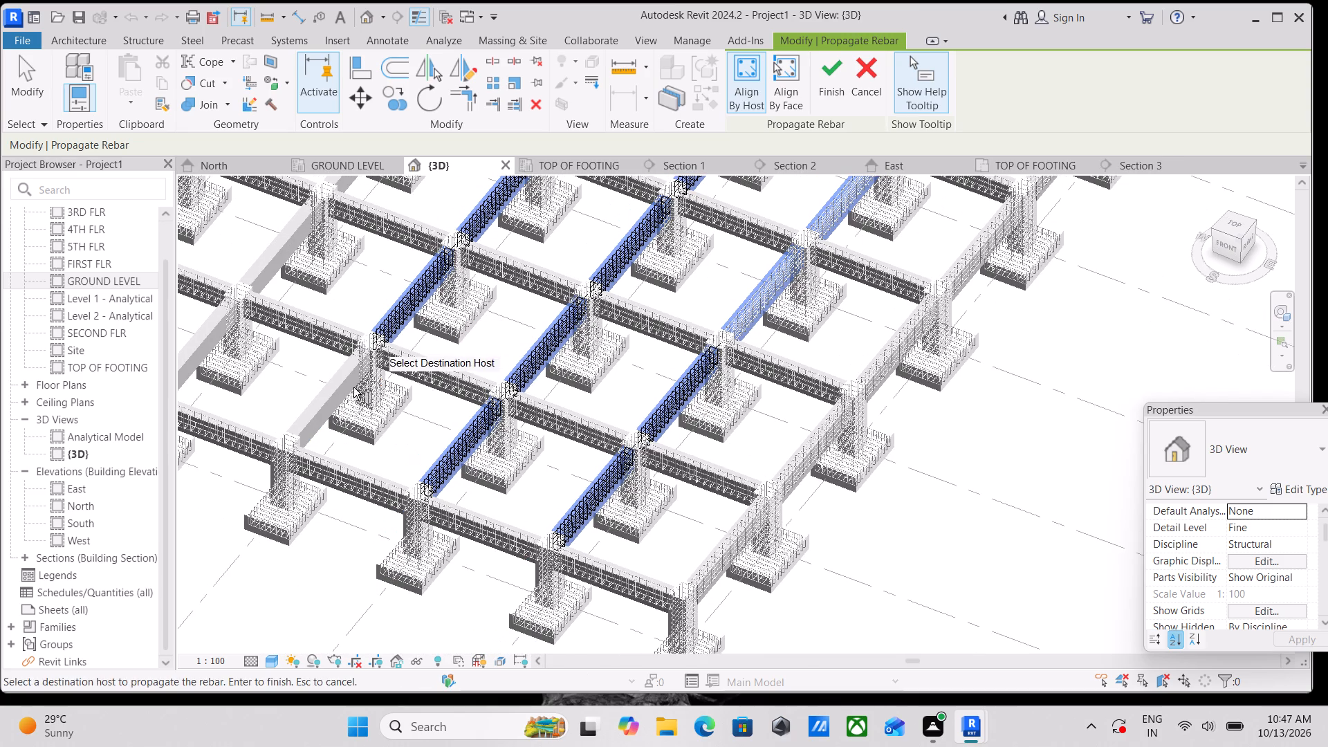
pyautogui.click(328, 396)
# Add all five beams along grid 2 as destination hosts and finish the rebar propagation.
pyautogui.moveTo(290, 377); pyautogui.dragTo(295, 385, button='middle')
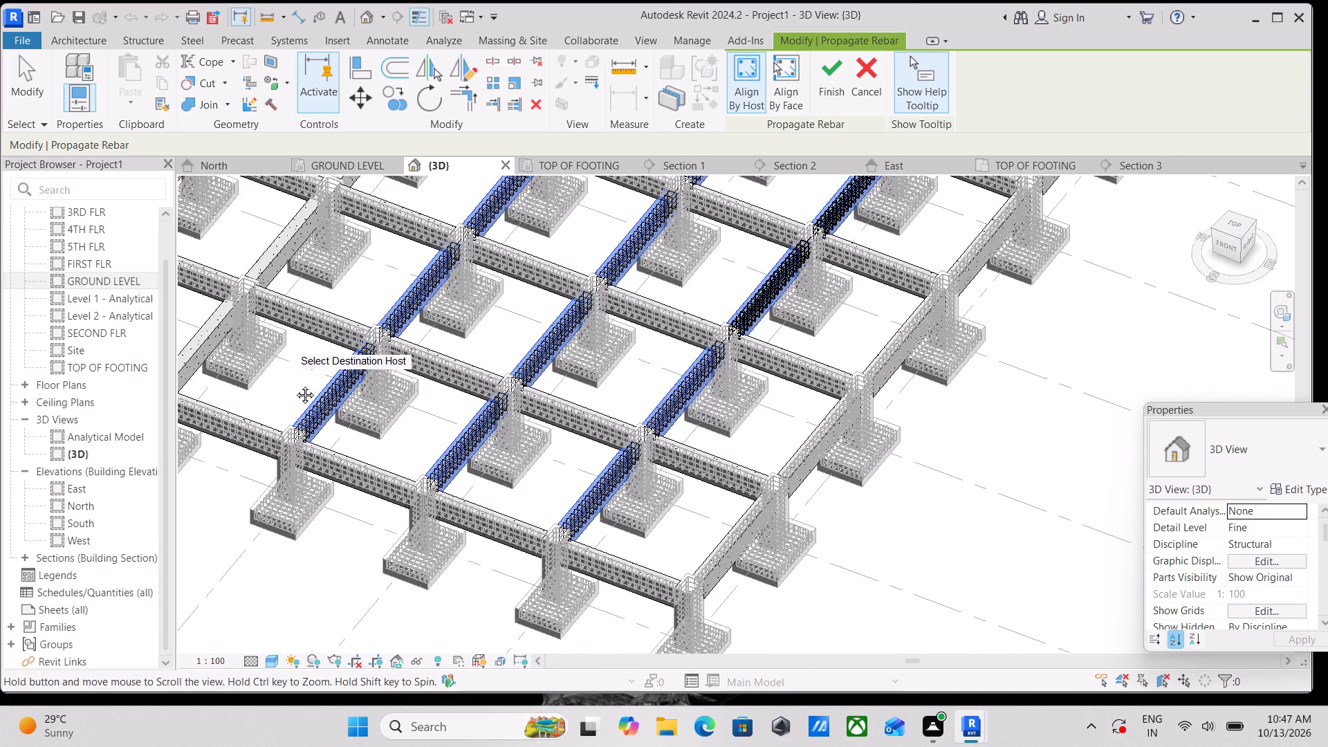
pyautogui.moveTo(295, 385); pyautogui.dragTo(445, 535, button='middle')
pyautogui.click(357, 510)
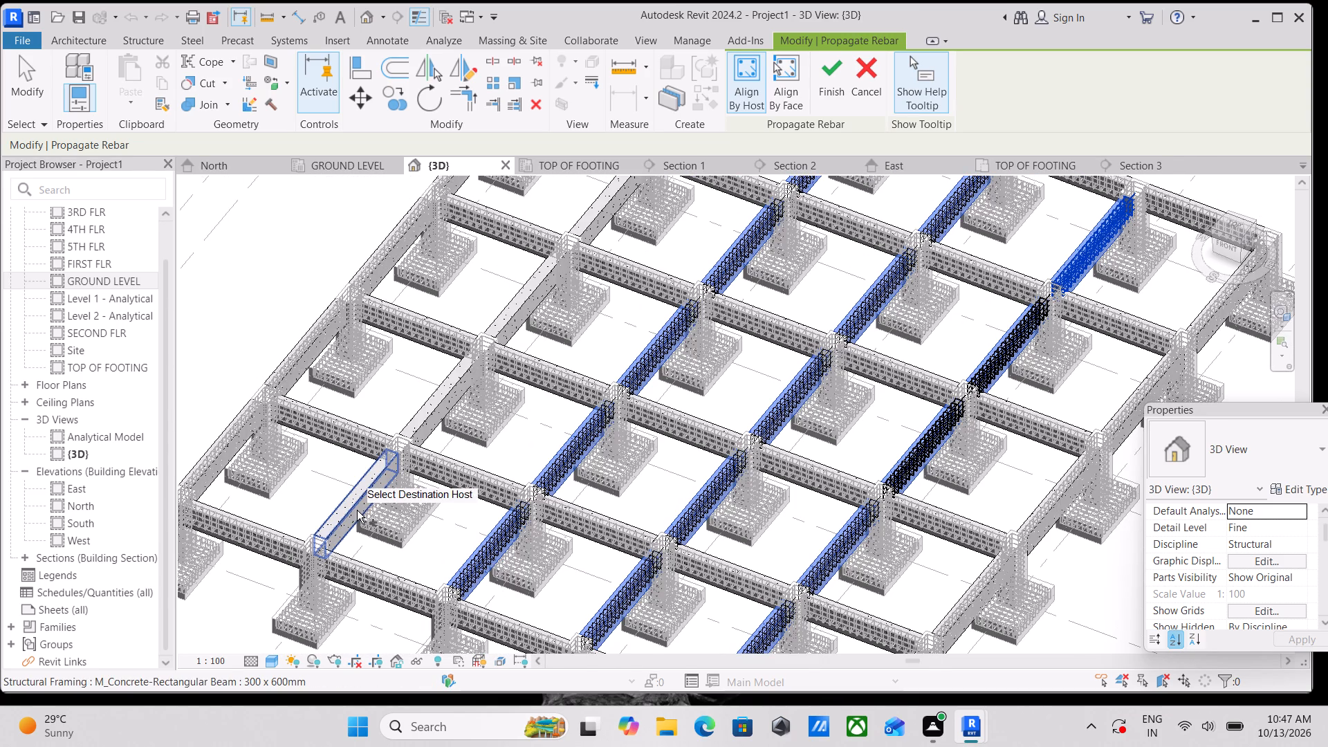
pyautogui.click(430, 414)
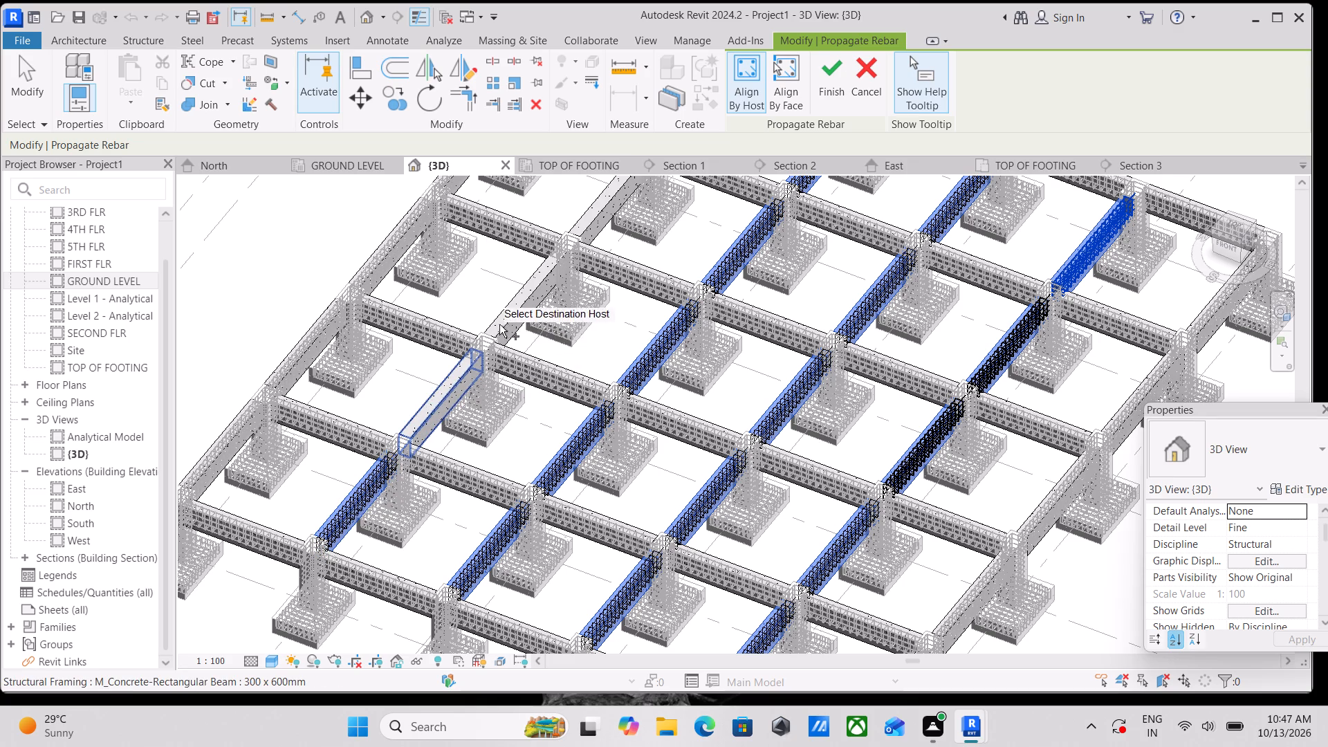
pyautogui.click(521, 315)
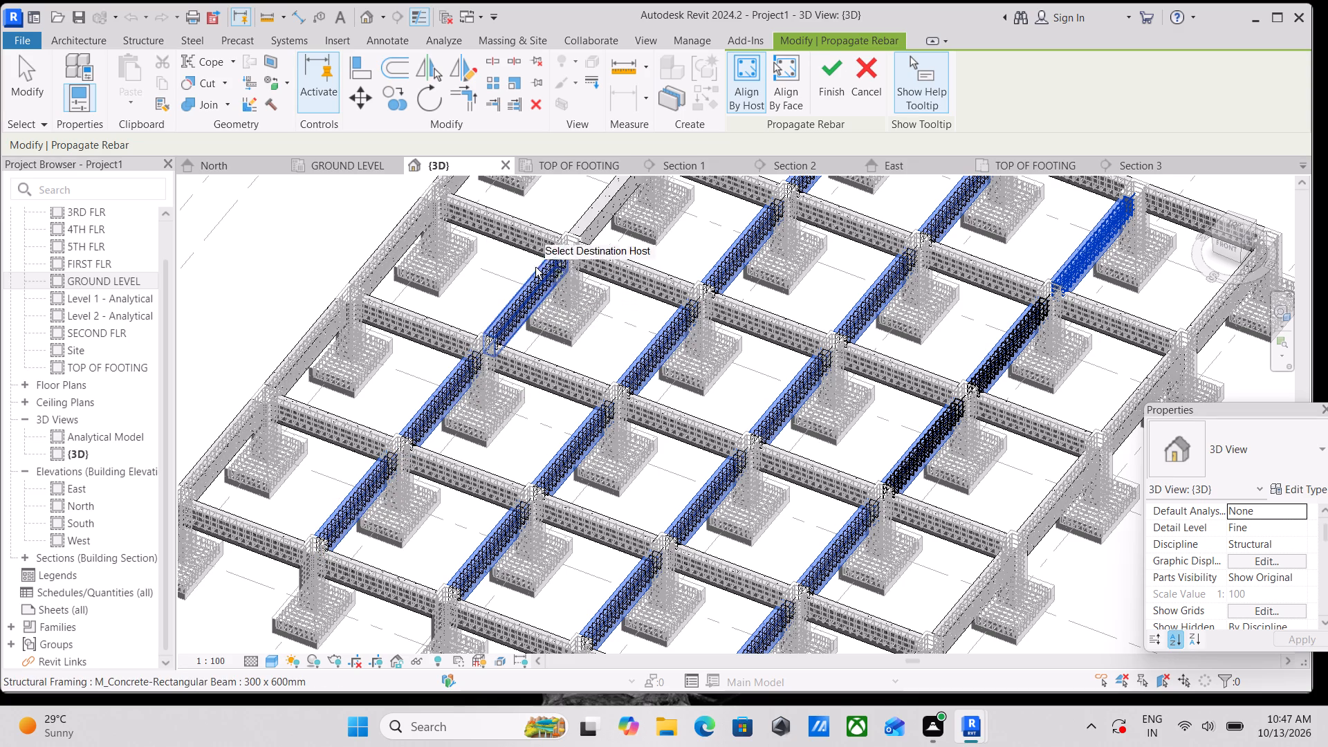
pyautogui.click(617, 206)
pyautogui.moveTo(671, 221); pyautogui.dragTo(613, 323, button='middle')
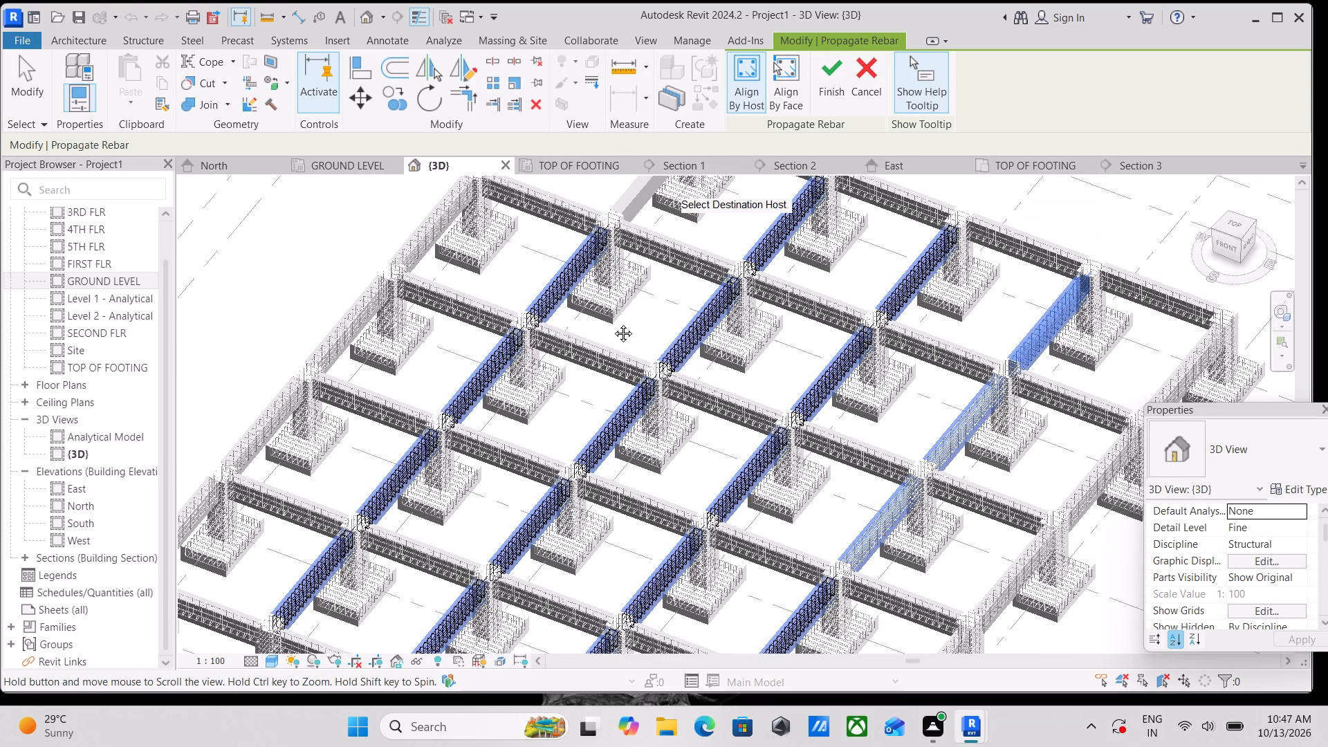
pyautogui.moveTo(613, 323); pyautogui.dragTo(588, 364, button='middle')
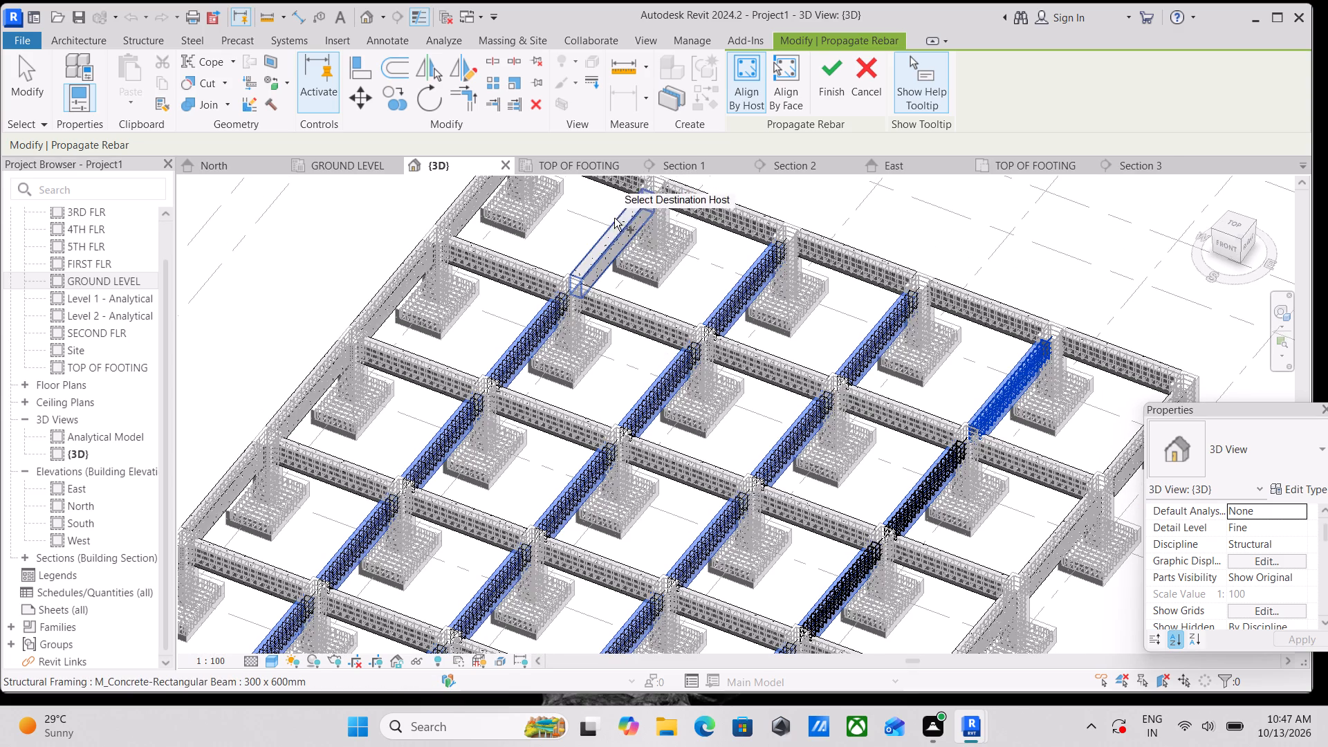
pyautogui.click(613, 238)
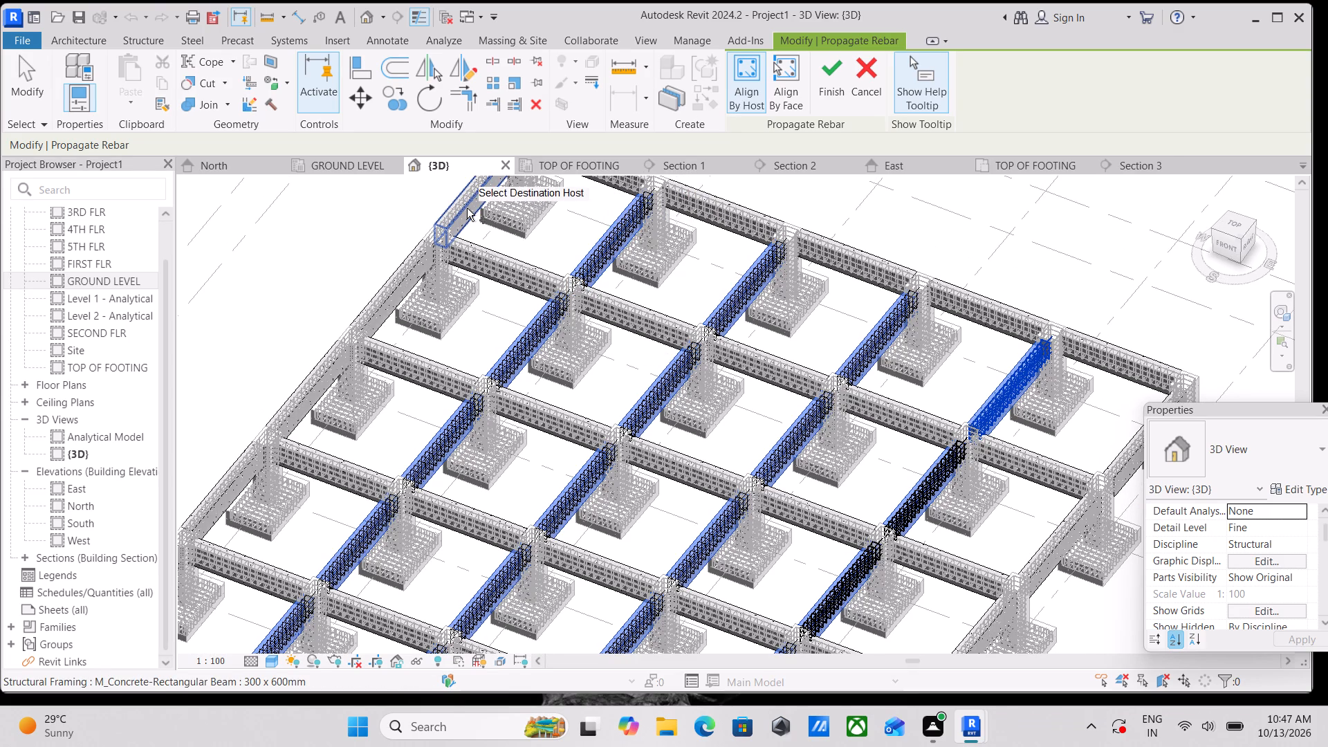
pyautogui.scroll(-3, 551, 239)
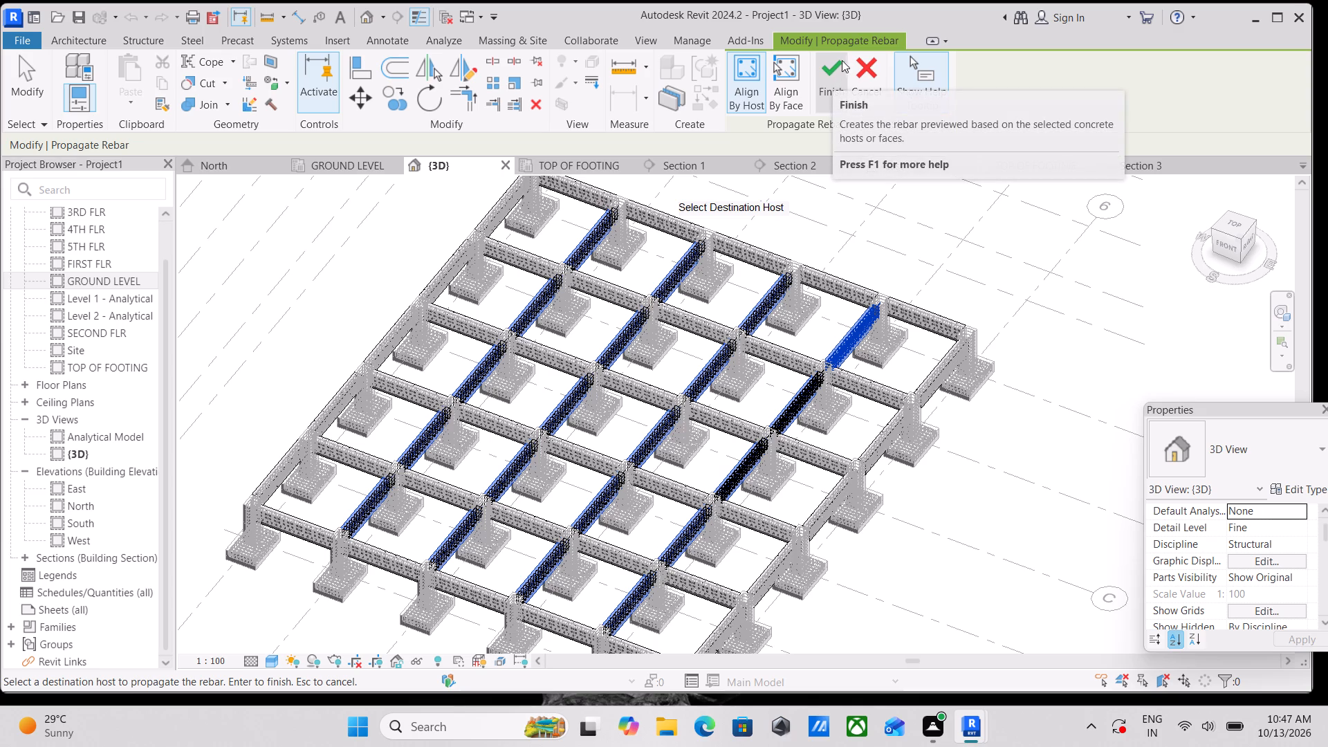
pyautogui.click(838, 62)
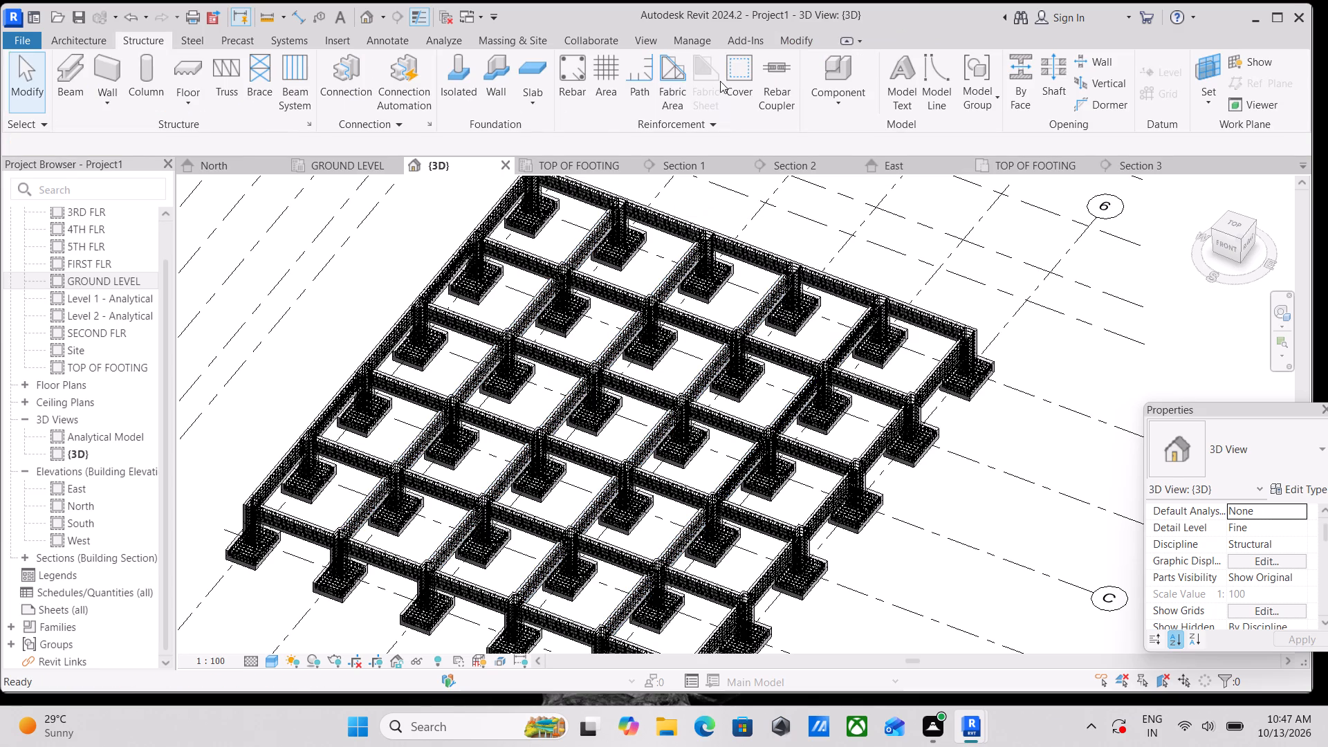
# Select all 13M rebar instances, starting from a beam stirrup set, and temporarily hide them in the 3D view.
pyautogui.scroll(4, 616, 400)
pyautogui.scroll(9, 662, 510)
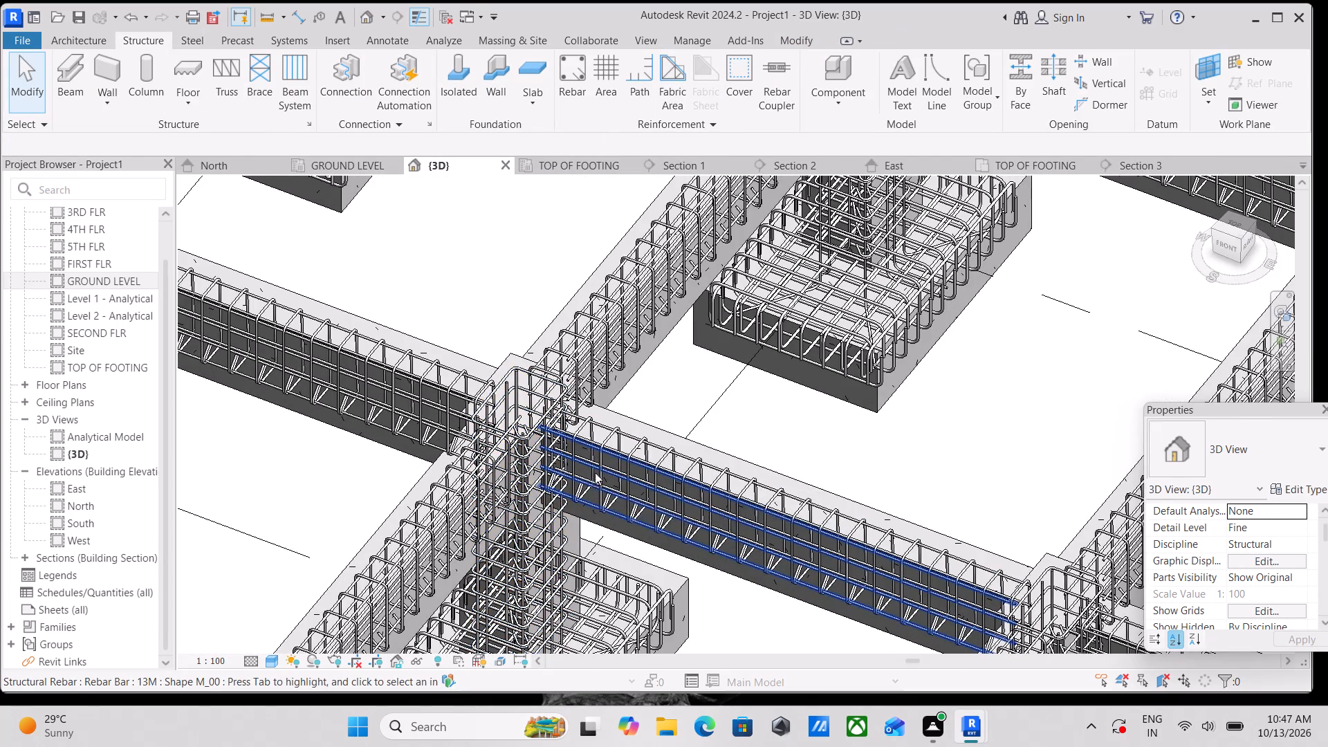
pyautogui.click(602, 469)
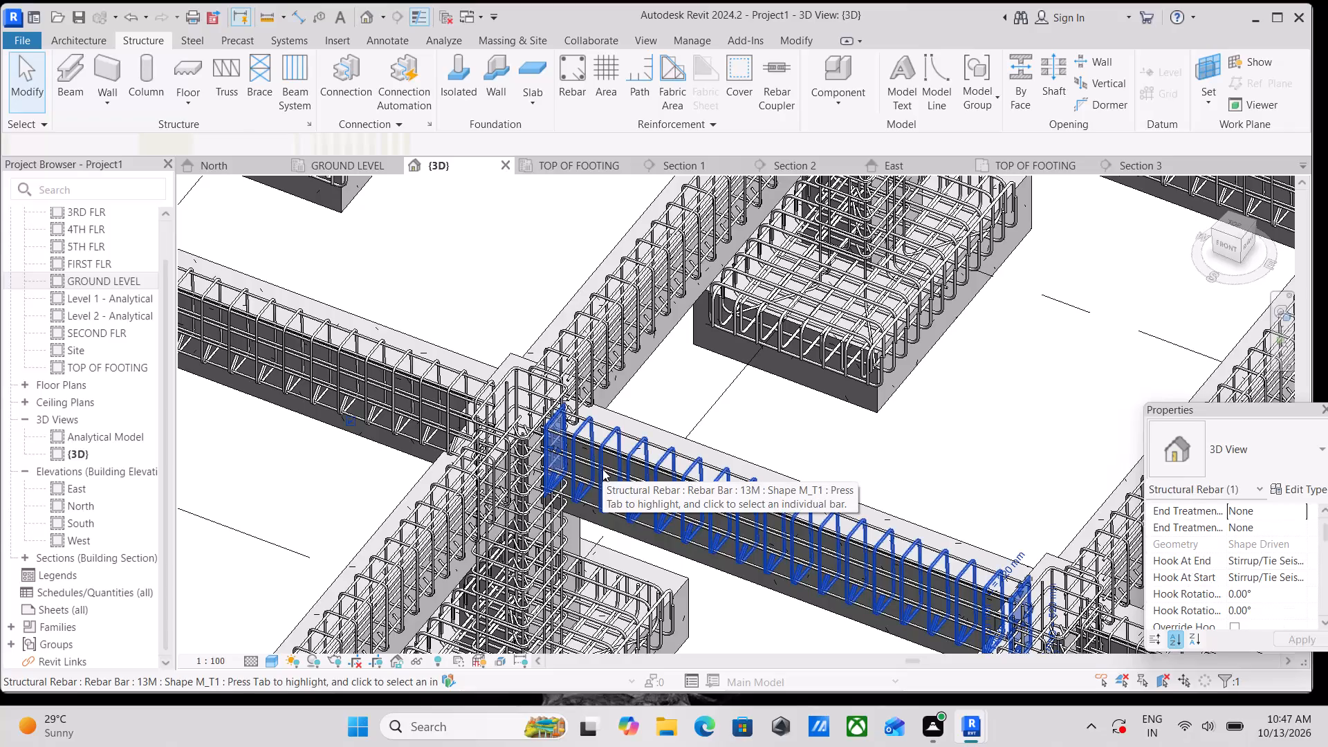
pyautogui.write('sa')
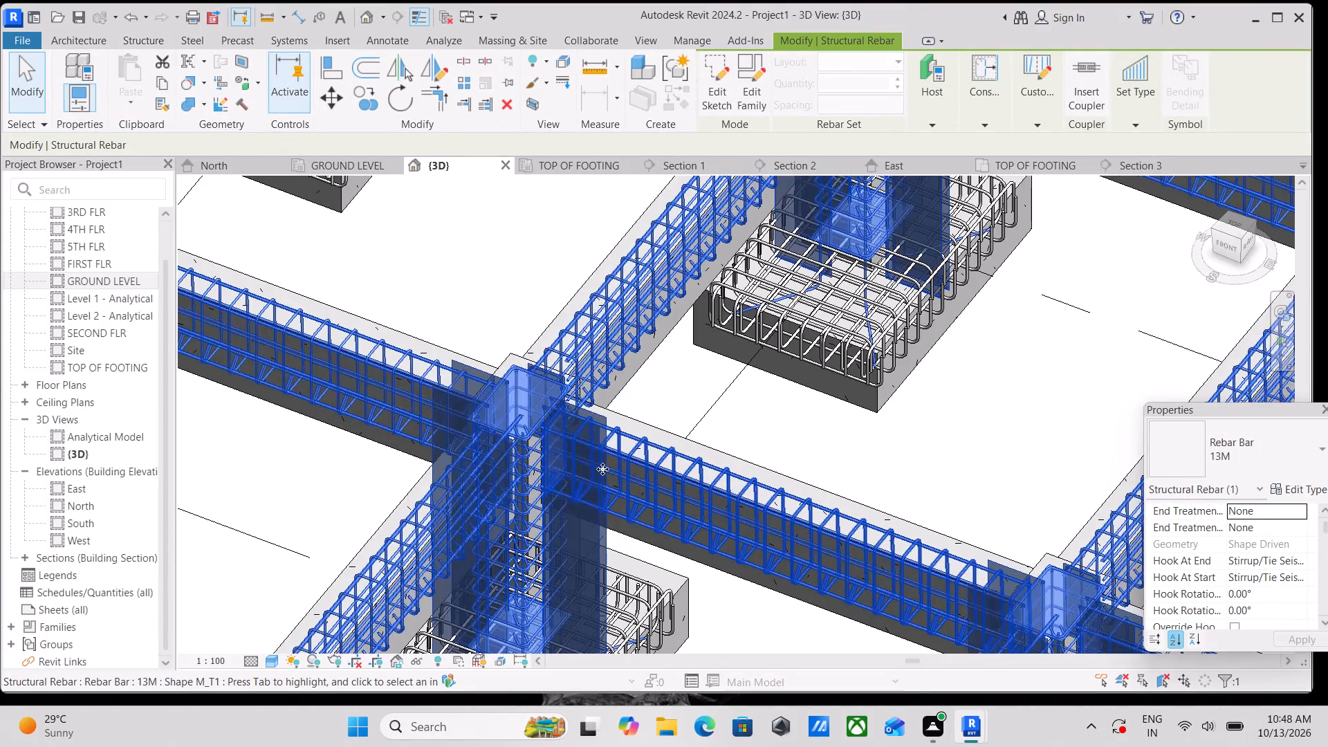
pyautogui.scroll(-4, 618, 459)
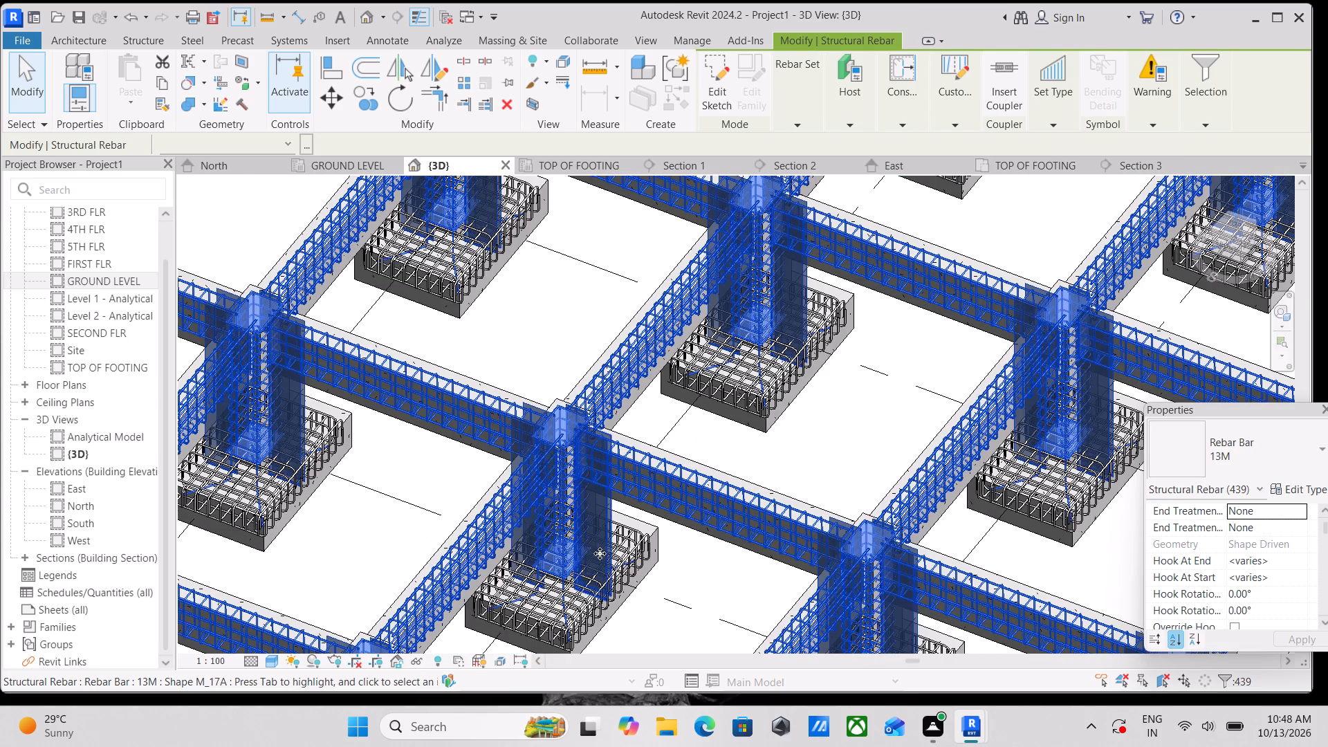
pyautogui.moveTo(653, 580); pyautogui.dragTo(697, 381, button='middle')
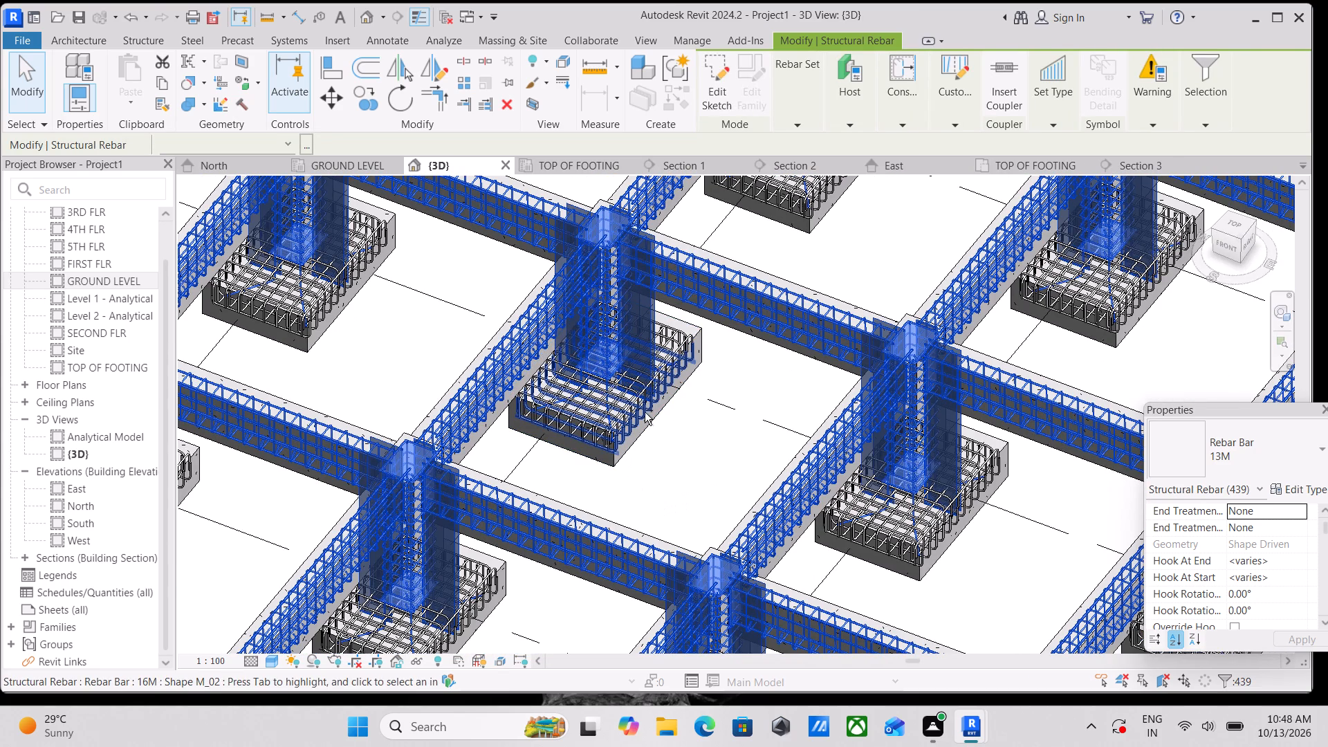
pyautogui.write('hh')
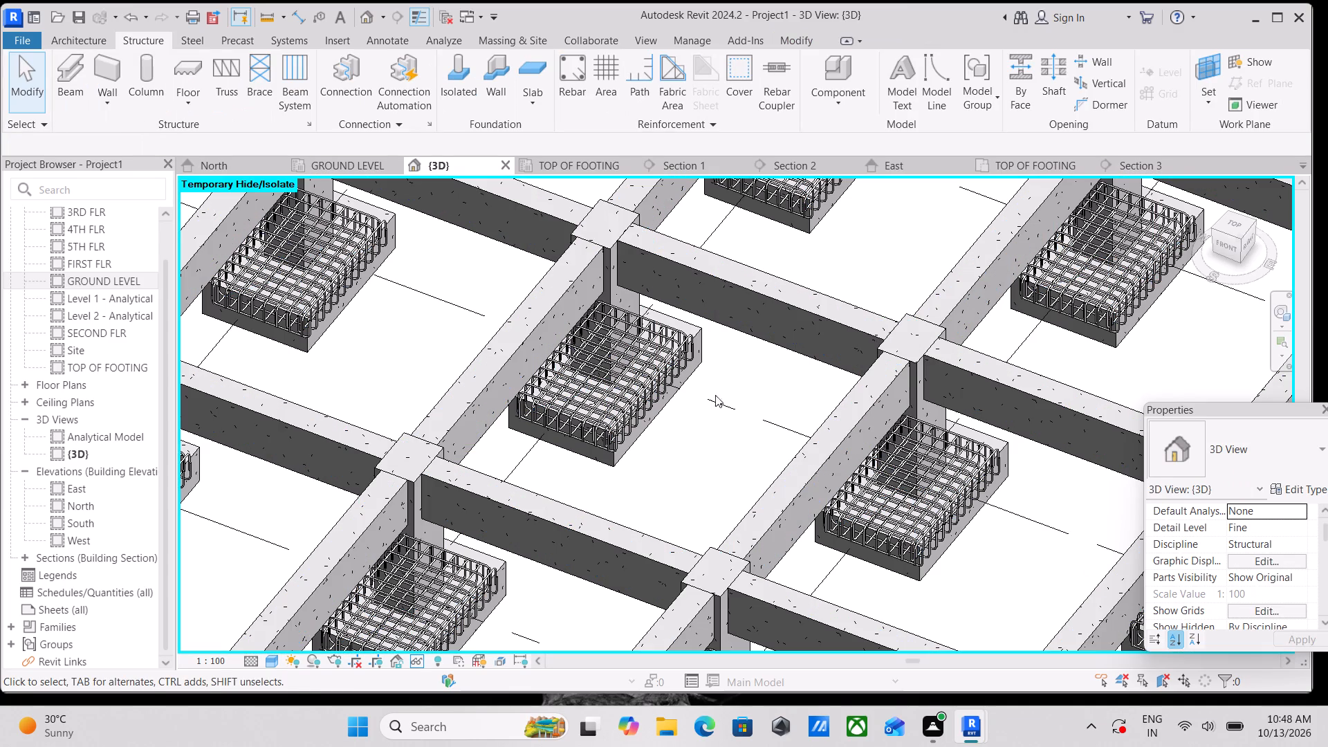
# Select all 16M rebar instances, starting from a footing rebar set, and temporarily hide them in the 3D view.
pyautogui.click(641, 411)
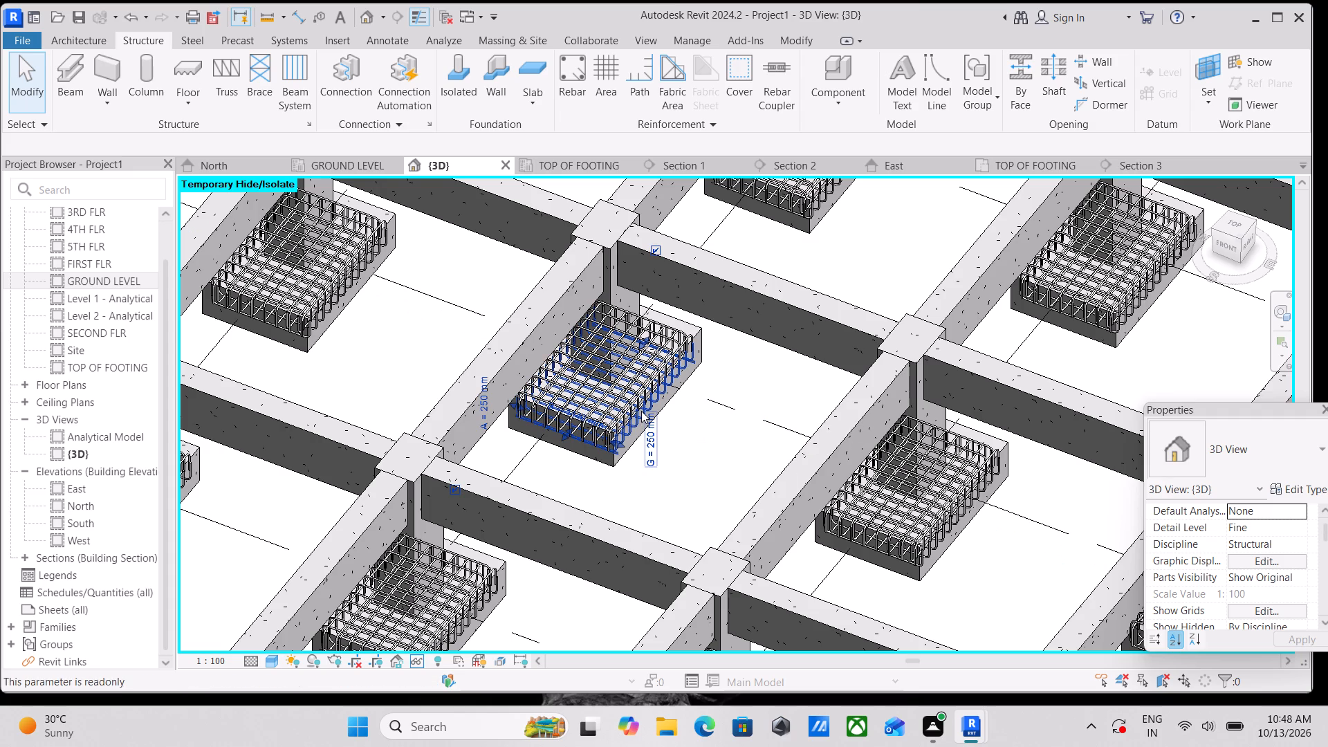
pyautogui.write('sa')
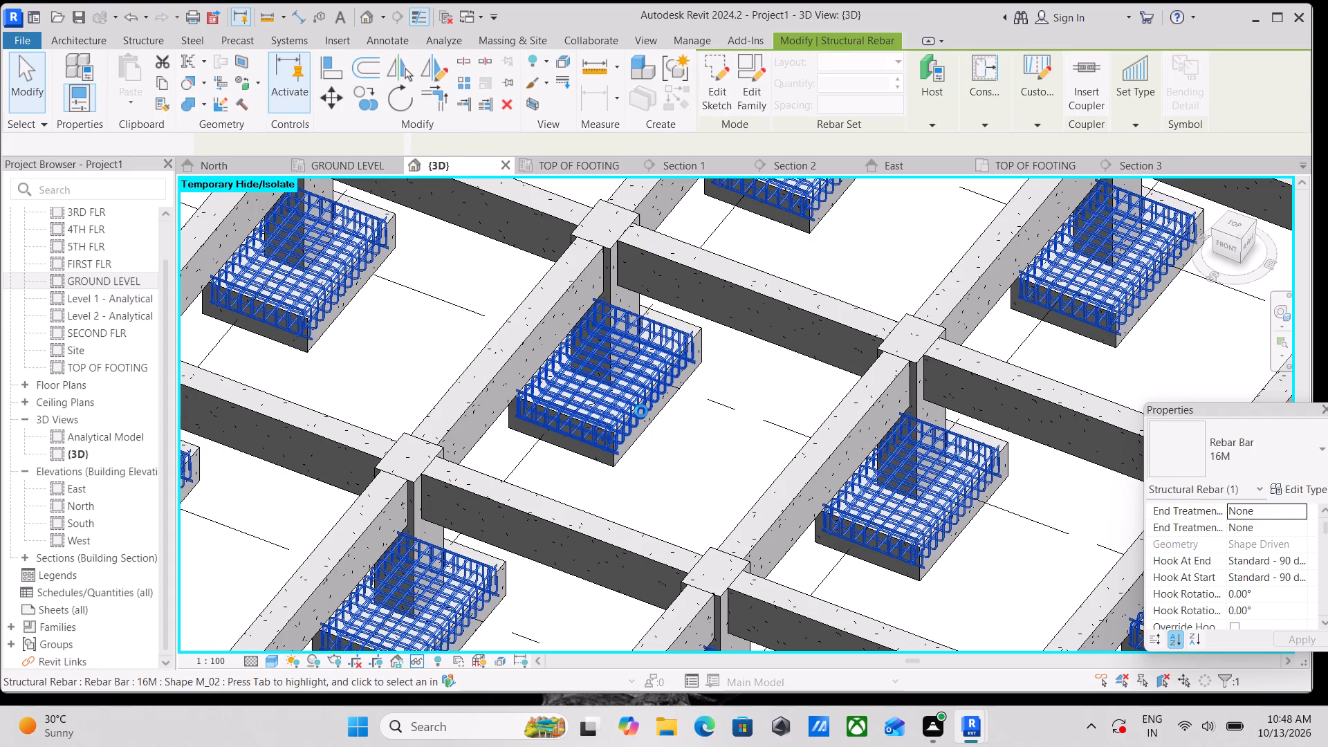
pyautogui.write('hh')
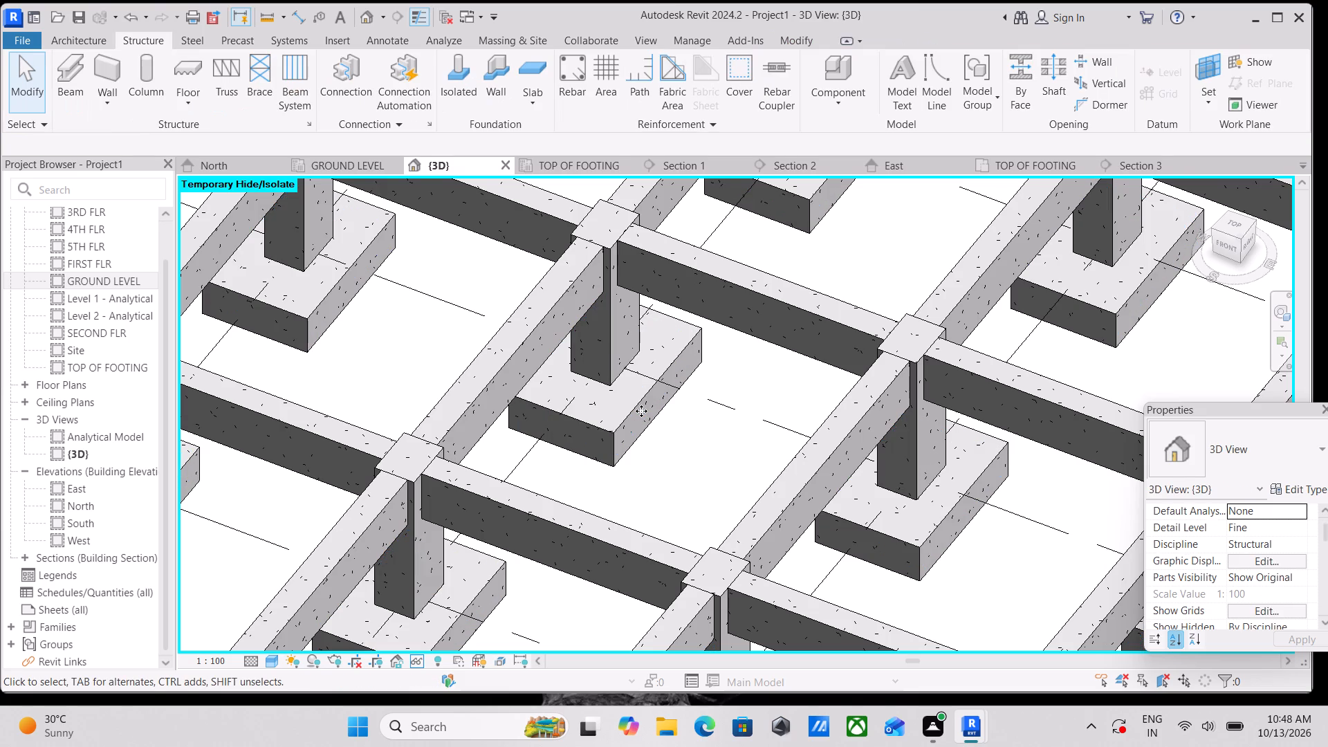
# Examine the concrete footings, columns and ground-level beams from the right side and from orbited angles.
pyautogui.click(1242, 238)
pyautogui.click(1242, 240)
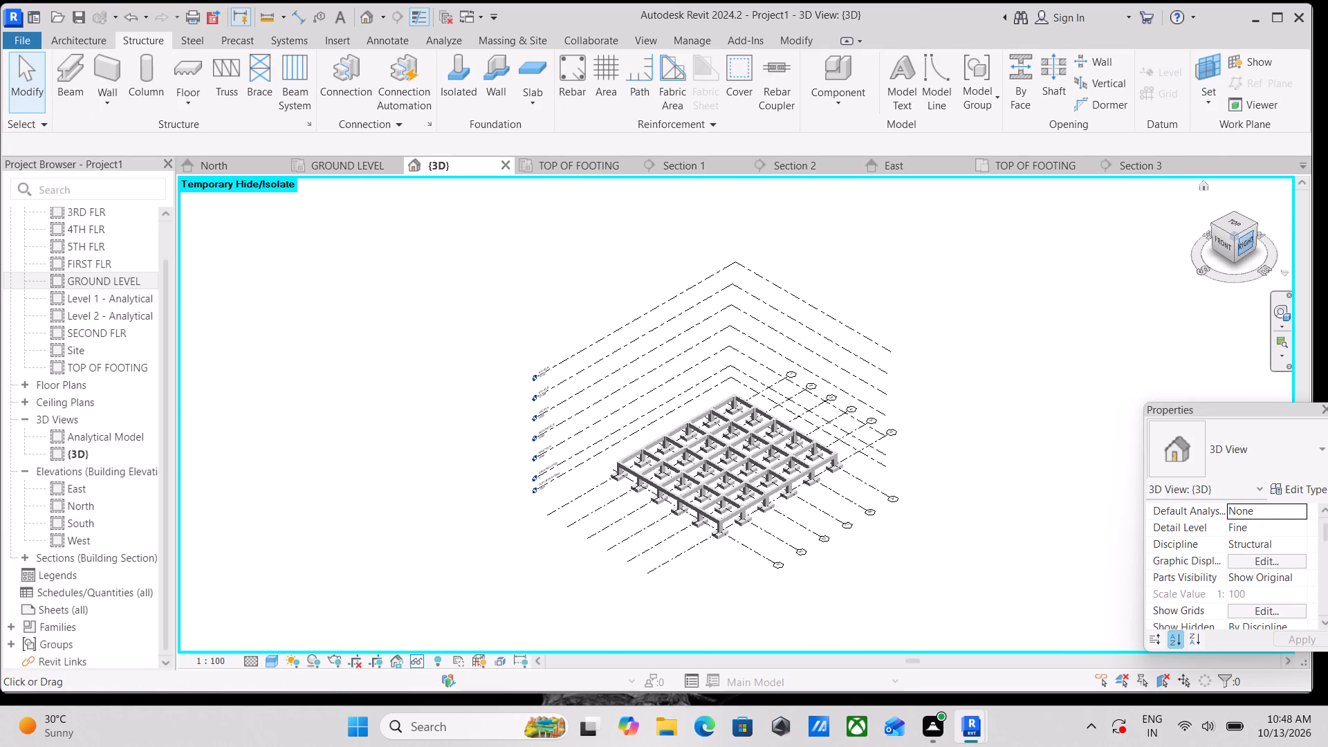
pyautogui.scroll(8, 750, 499)
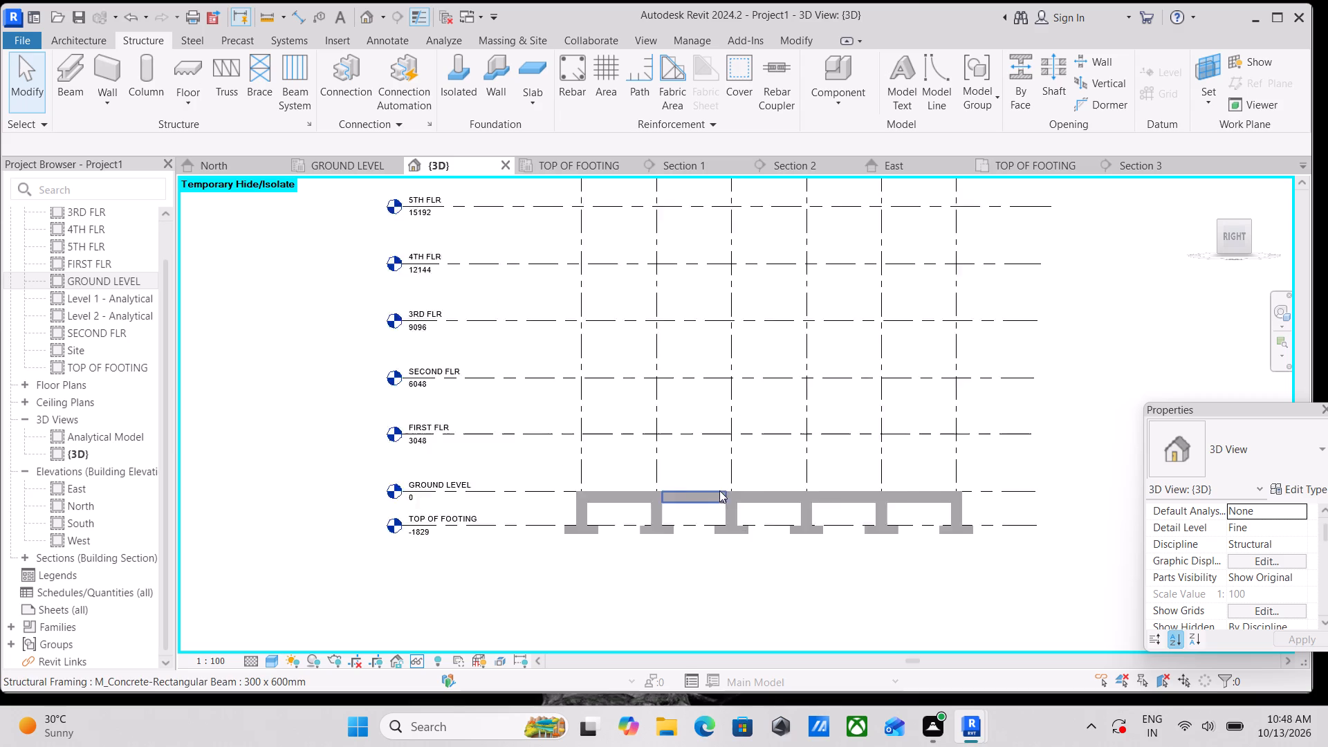
pyautogui.scroll(4, 719, 490)
pyautogui.scroll(-1, 519, 429)
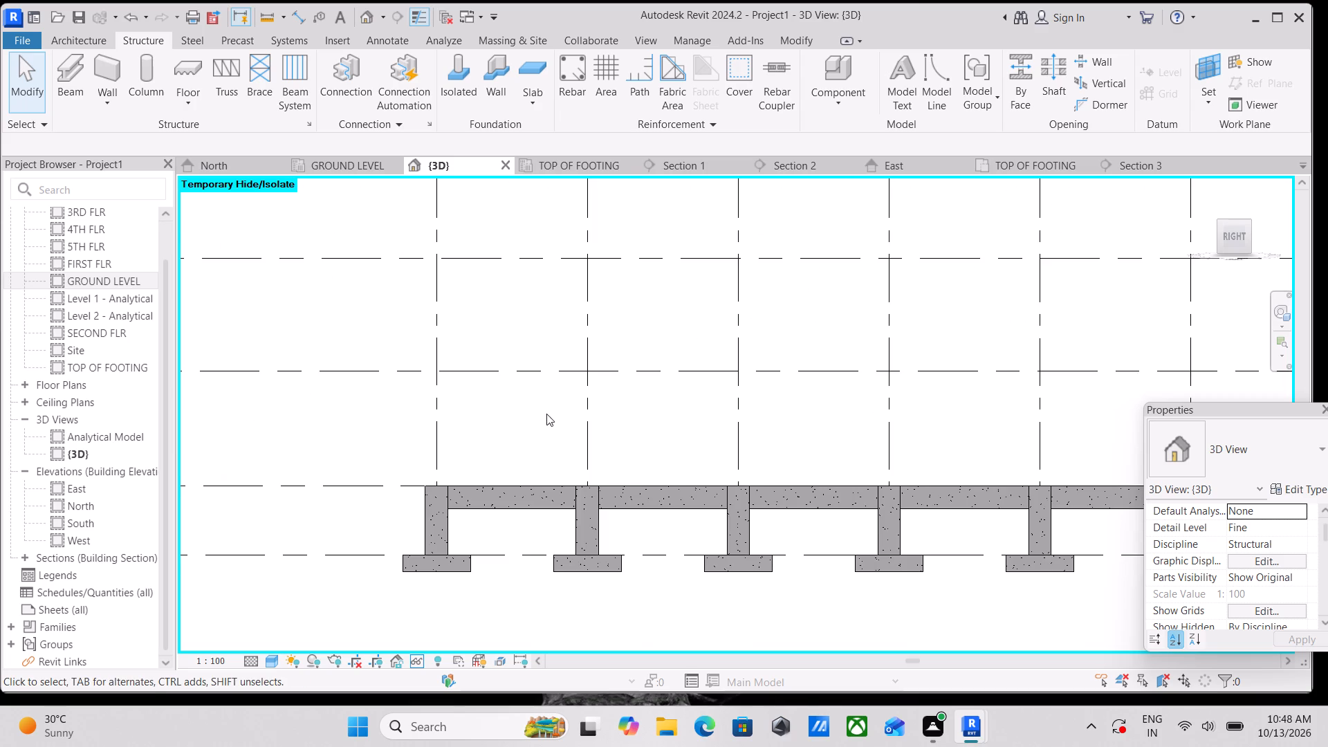
pyautogui.keyDown('shift'); pyautogui.moveTo(585, 488); pyautogui.dragTo(690, 591, button='middle'); pyautogui.keyUp('shift')
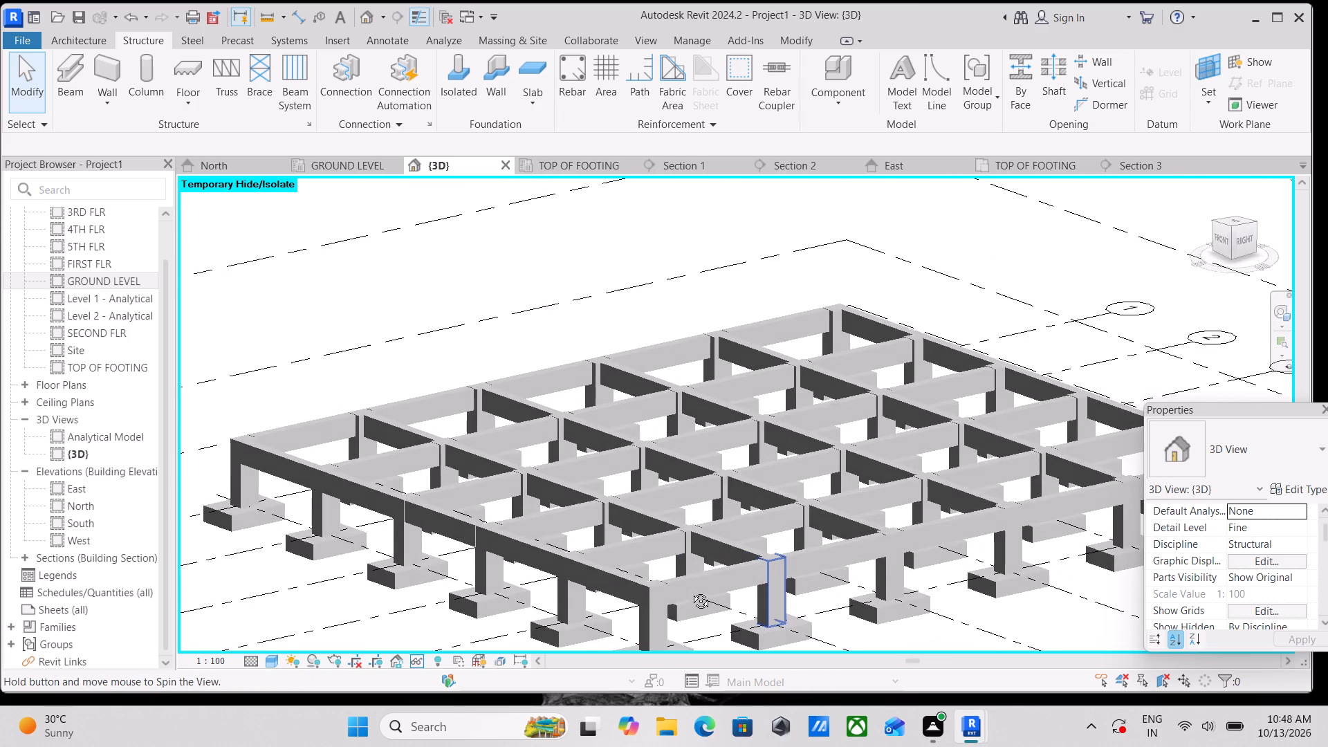
pyautogui.keyDown('shift'); pyautogui.moveTo(690, 591); pyautogui.dragTo(555, 437, button='middle'); pyautogui.keyUp('shift')
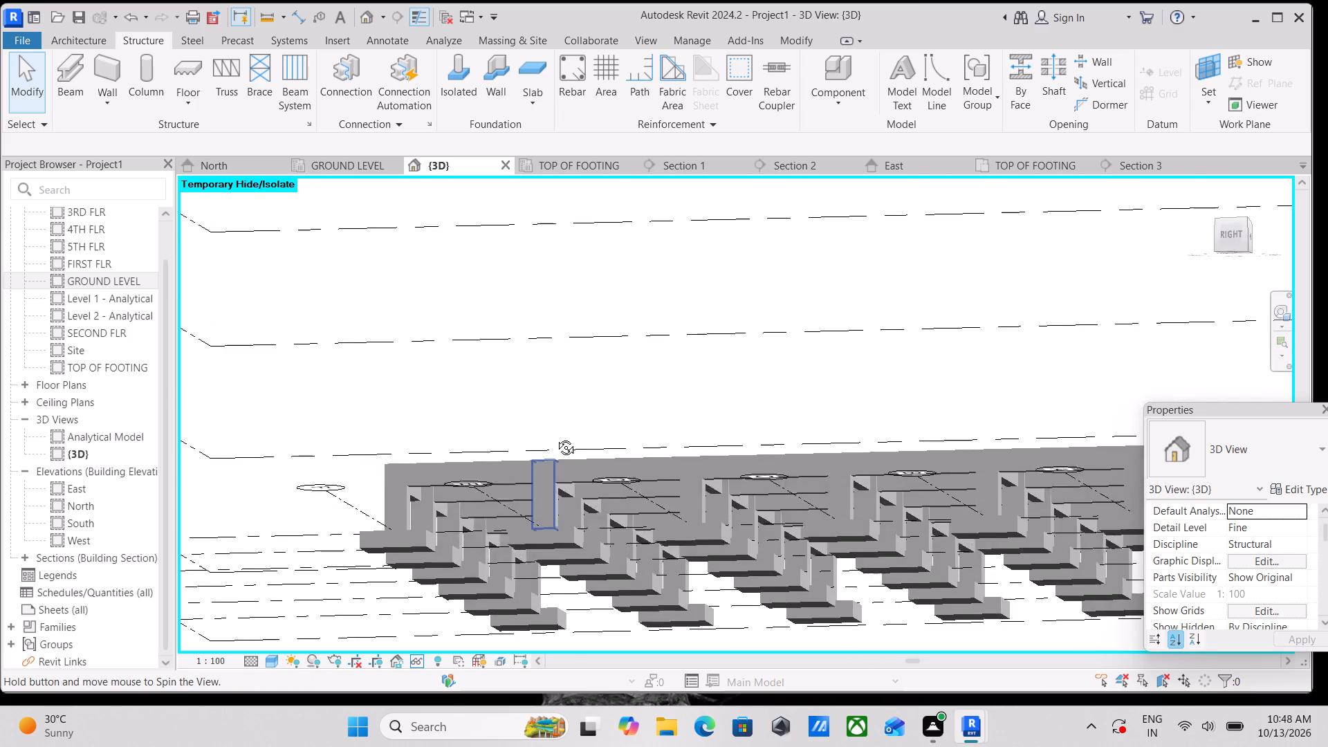
pyautogui.keyDown('shift'); pyautogui.moveTo(555, 437); pyautogui.dragTo(593, 623, button='middle'); pyautogui.keyUp('shift')
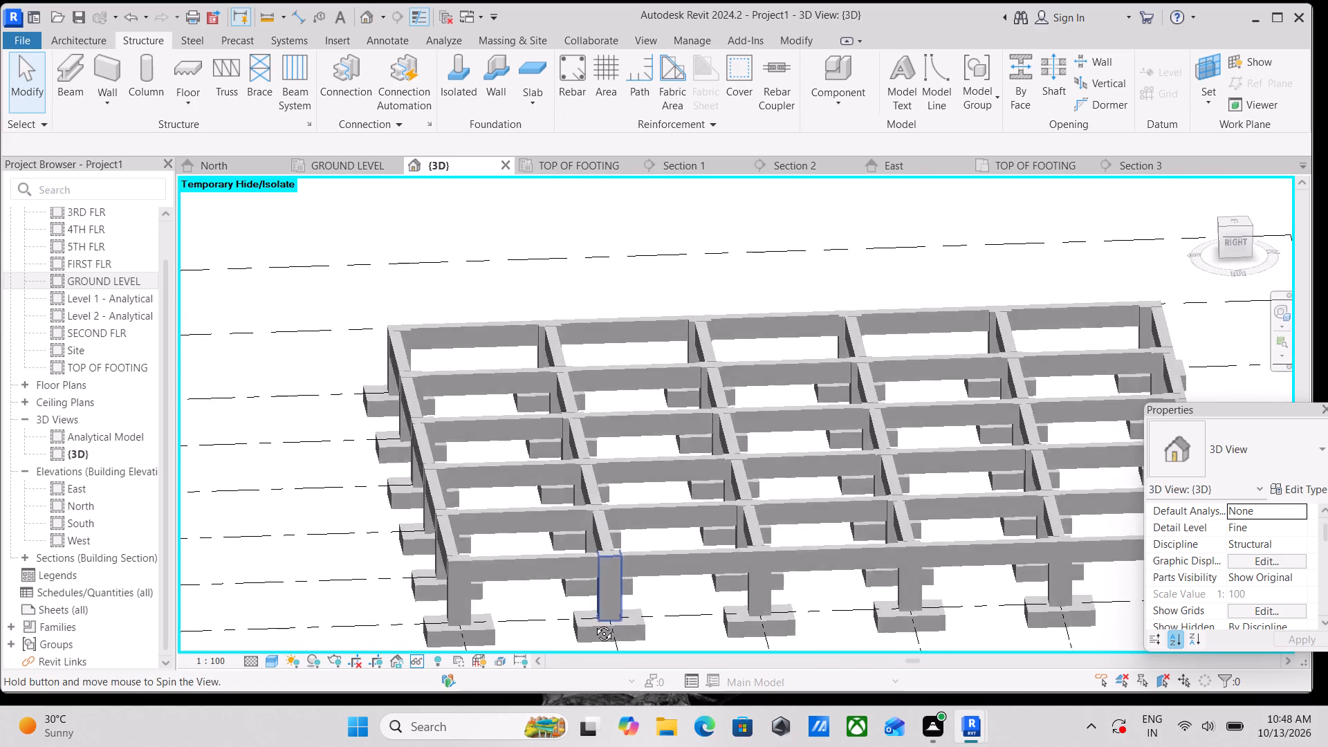
pyautogui.keyDown('shift'); pyautogui.moveTo(593, 623); pyautogui.dragTo(591, 626, button='middle'); pyautogui.keyUp('shift')
pyautogui.scroll(-3, 651, 295)
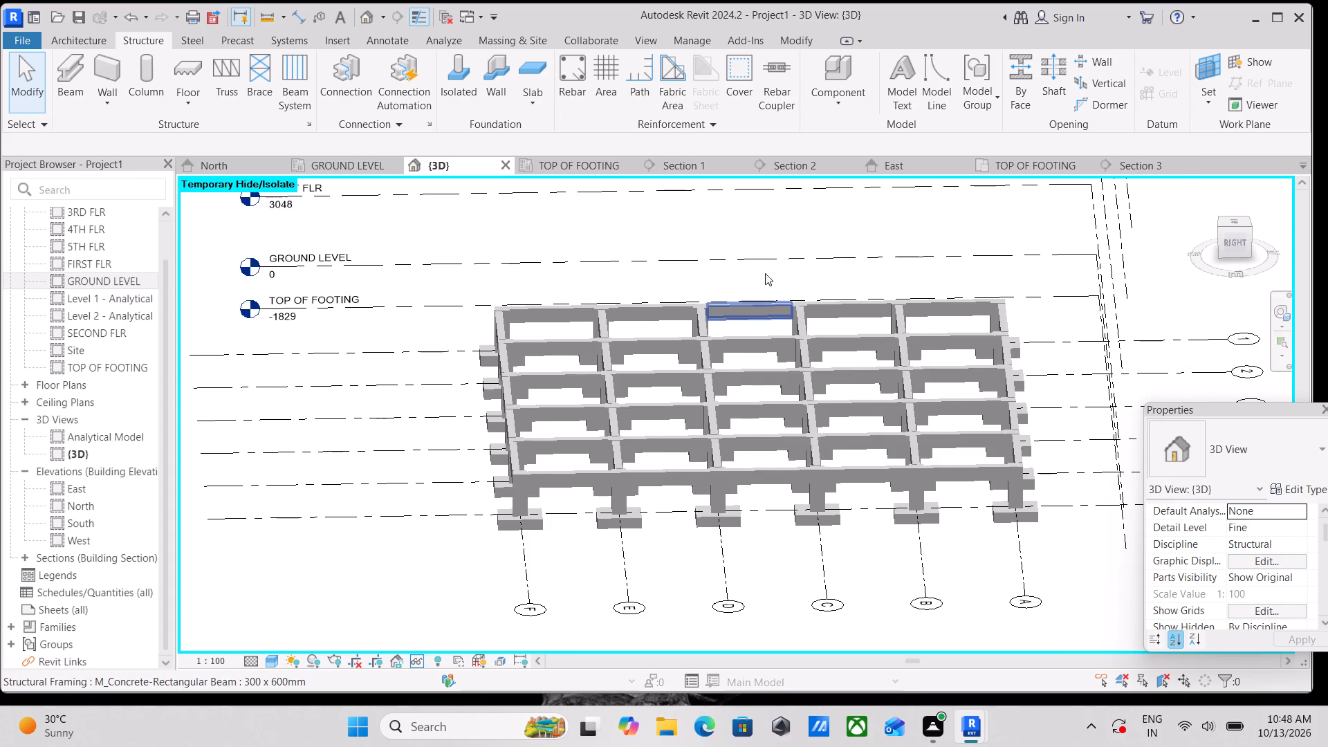
pyautogui.scroll(4, 718, 432)
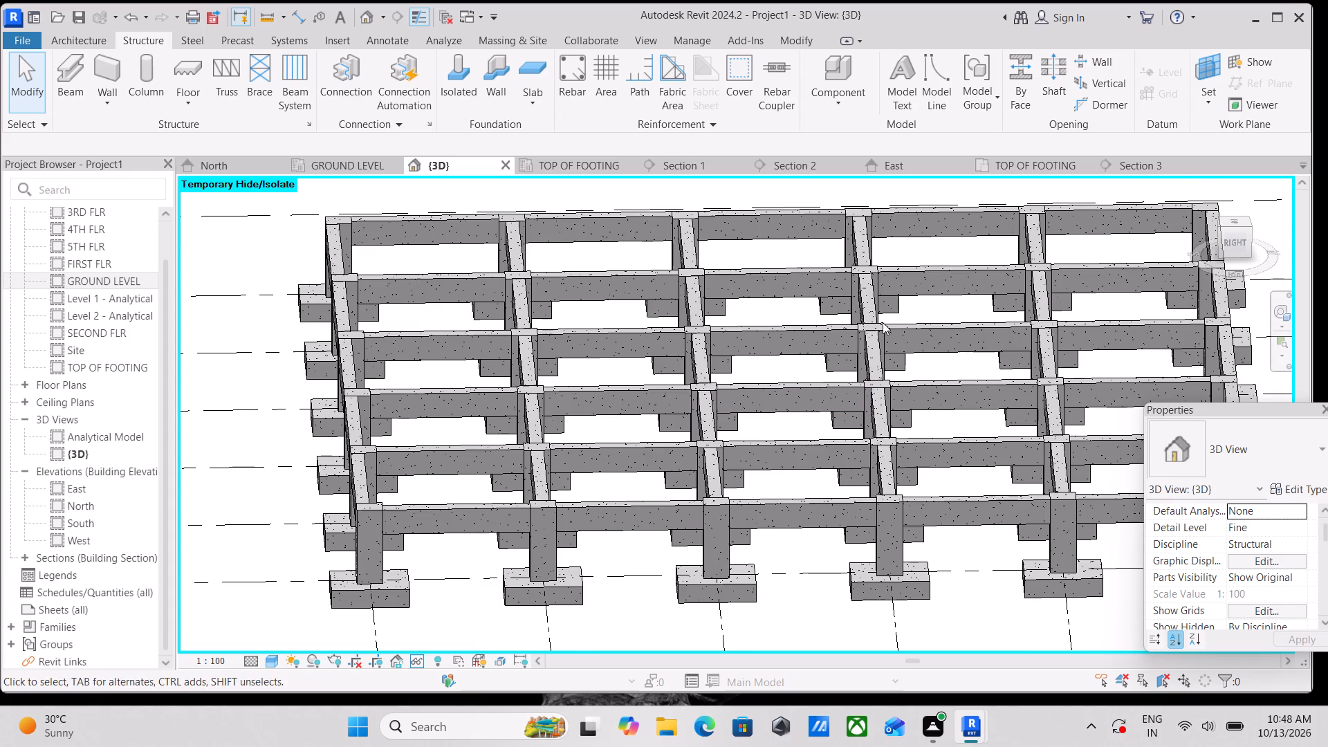
# Examine the foundation frame from the top and the right-back corner, finishing in the right-side orientation.
pyautogui.click(1237, 242)
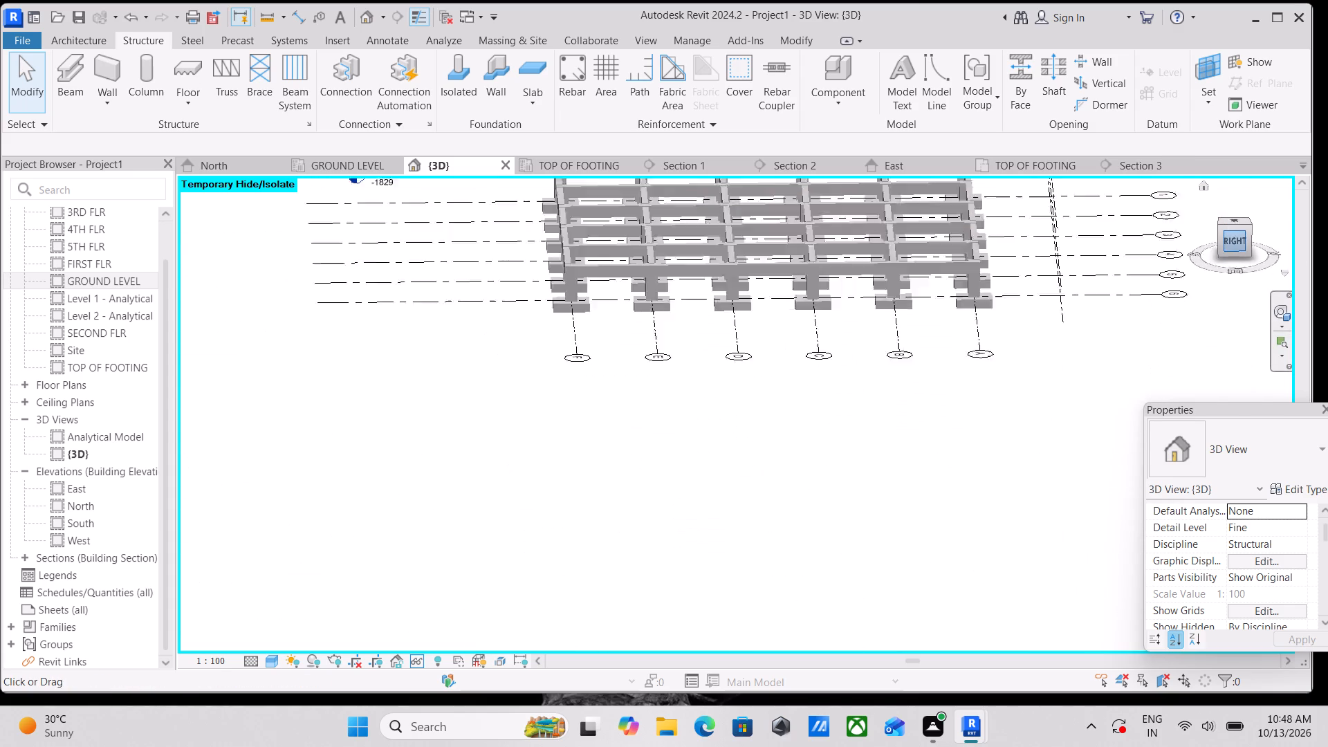
pyautogui.click(1235, 212)
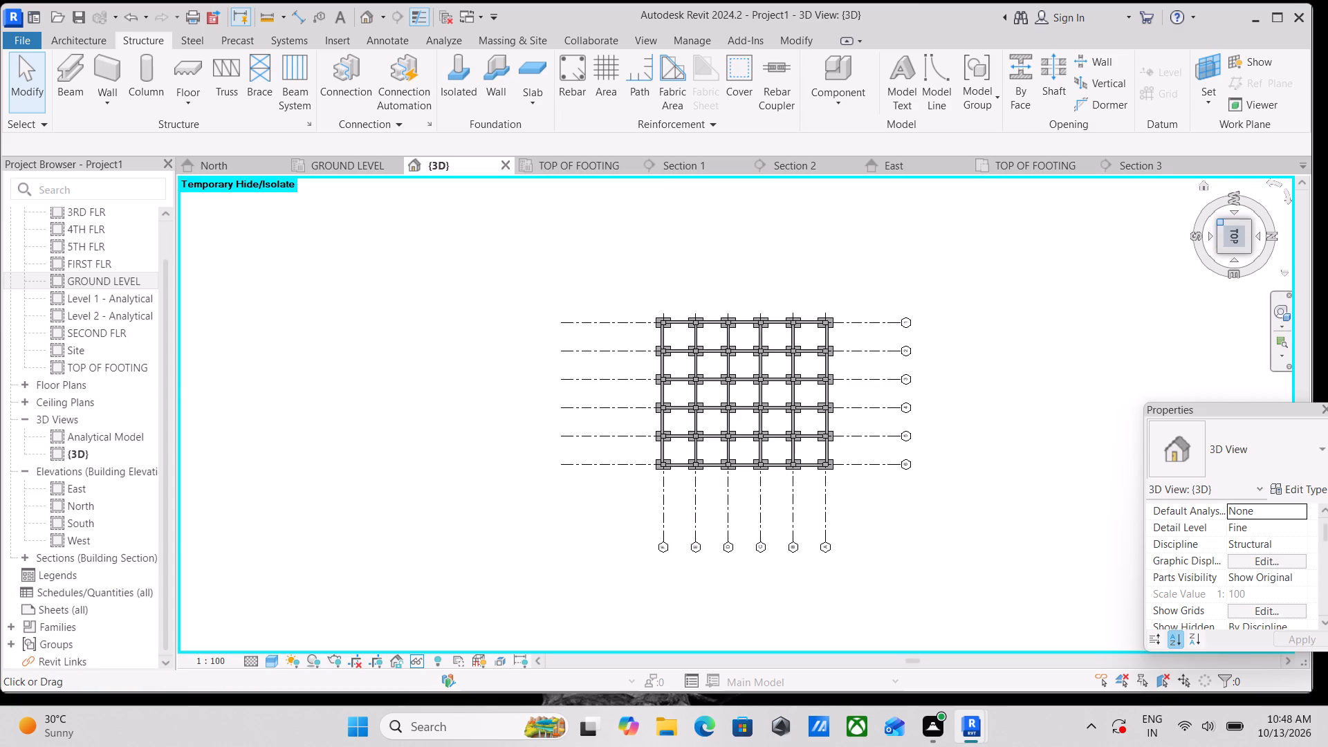
pyautogui.scroll(4, 582, 418)
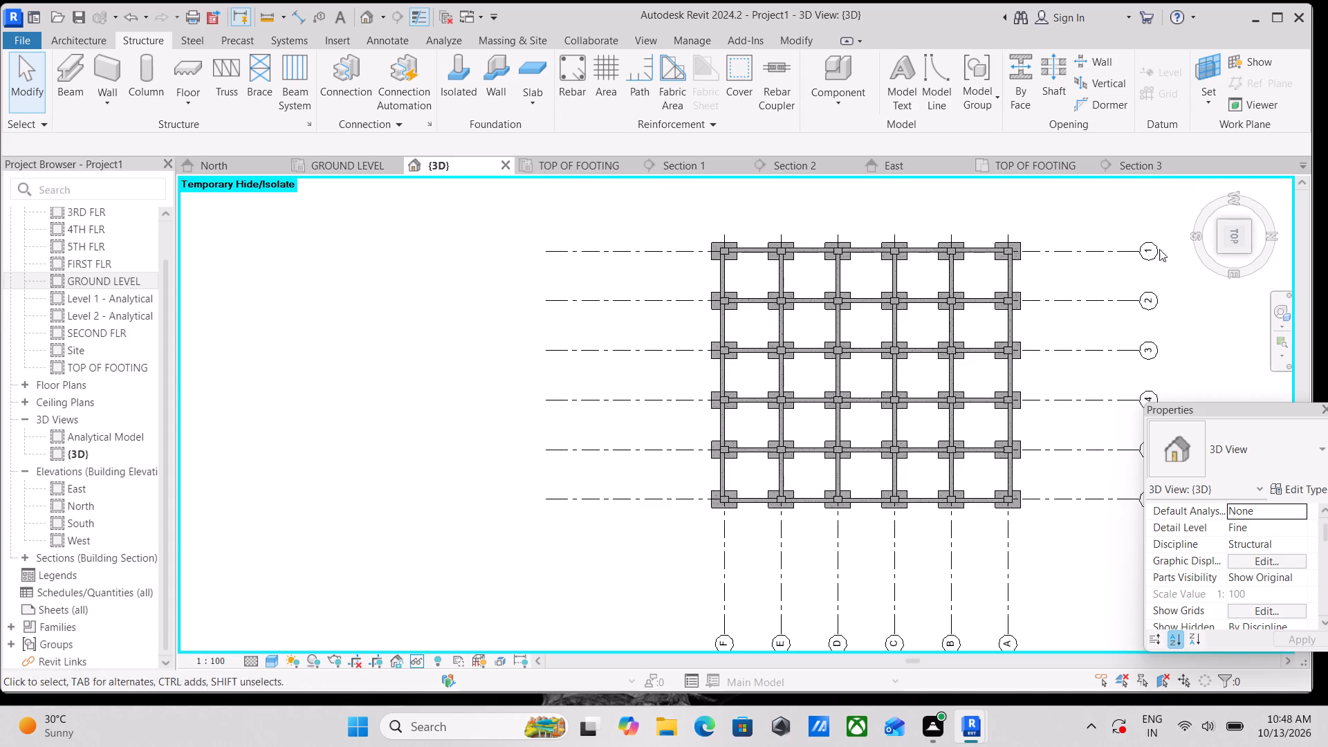
pyautogui.click(1240, 234)
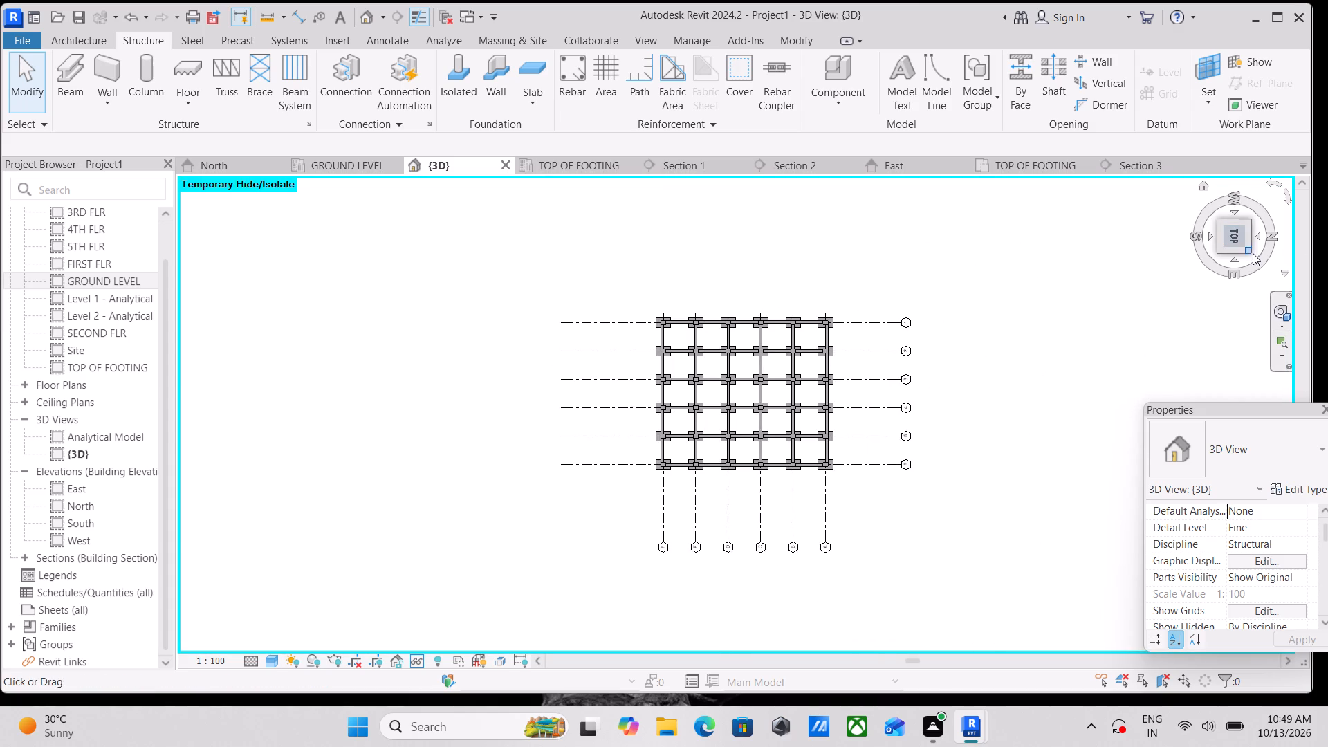
pyautogui.click(1248, 252)
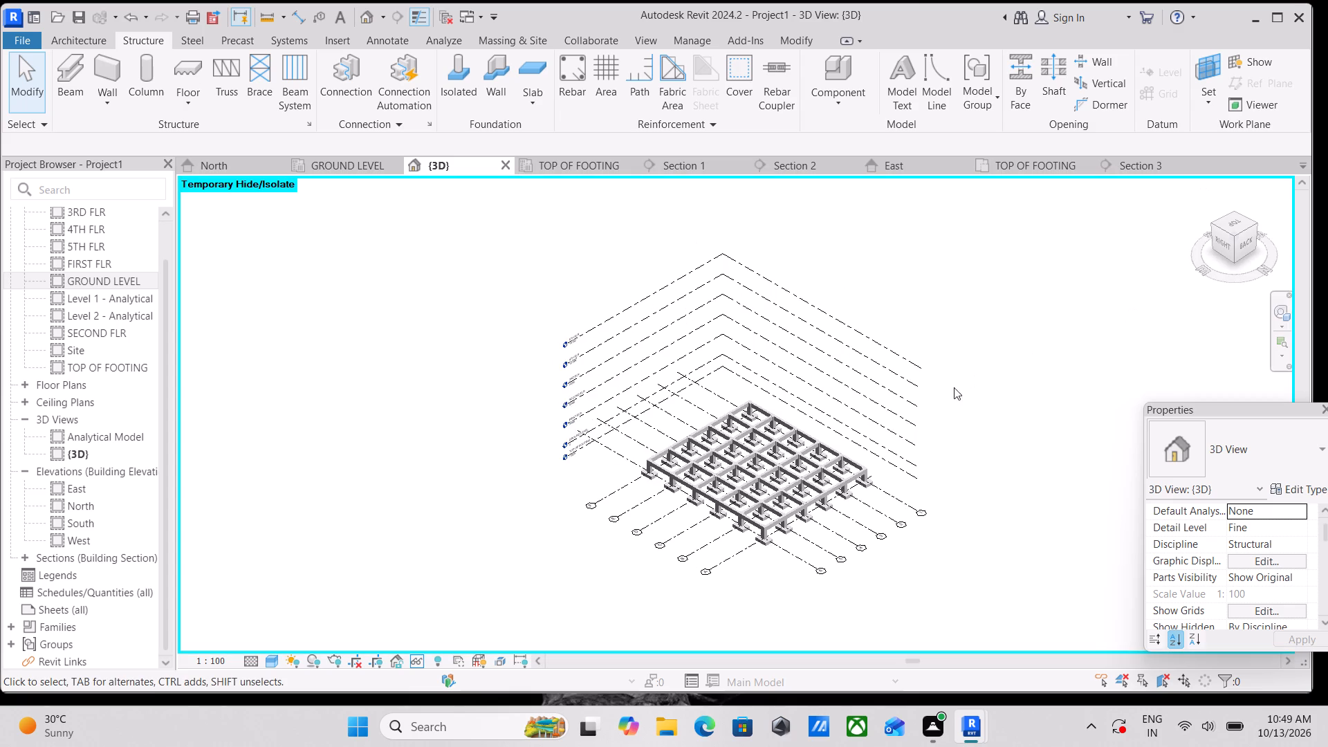
pyautogui.scroll(8, 755, 554)
pyautogui.scroll(1, 758, 407)
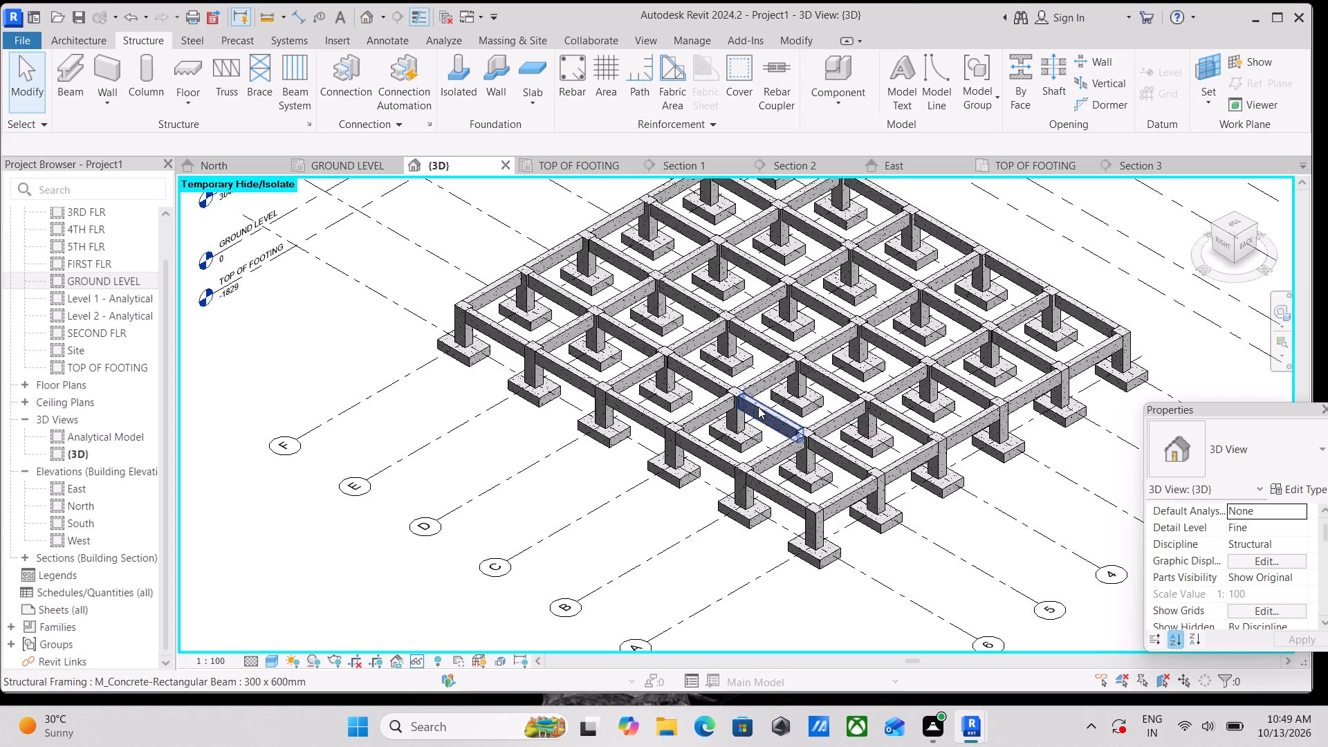
pyautogui.scroll(2, 758, 407)
pyautogui.moveTo(656, 414); pyautogui.dragTo(596, 507, button='middle')
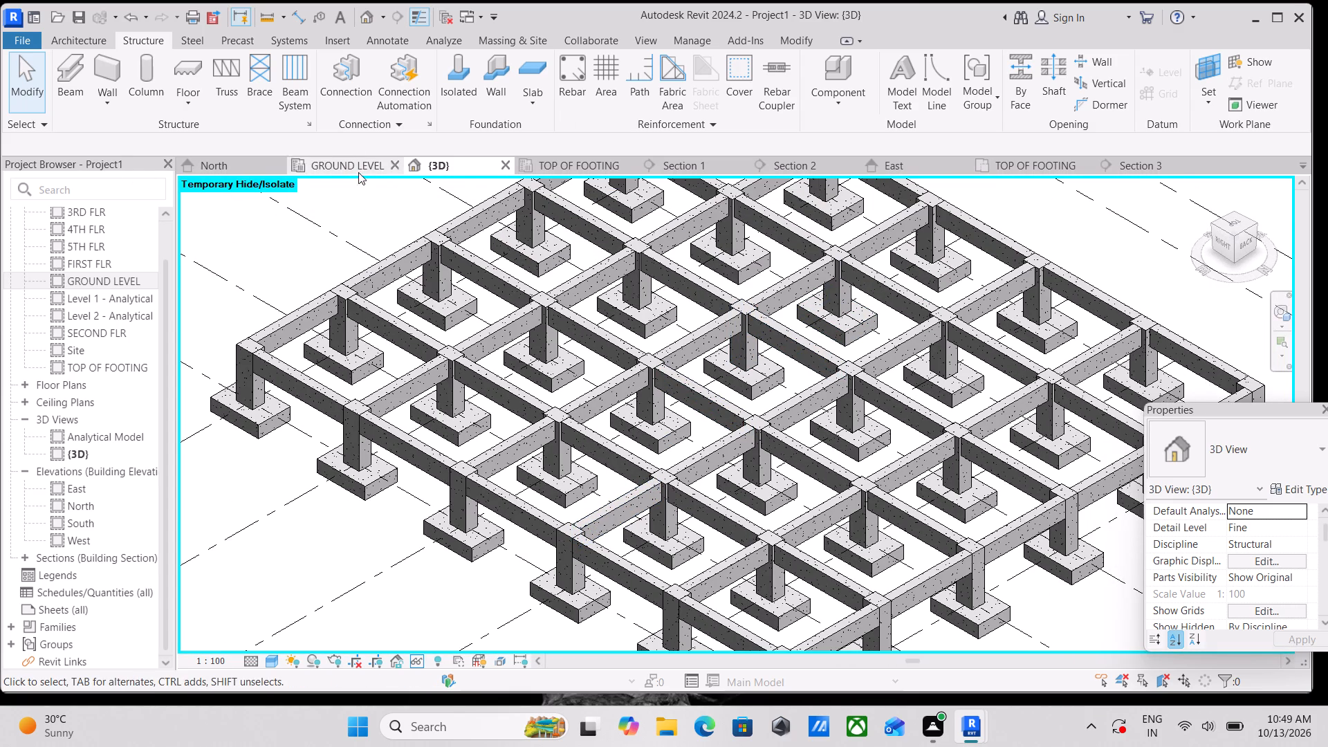
pyautogui.scroll(-1, 382, 365)
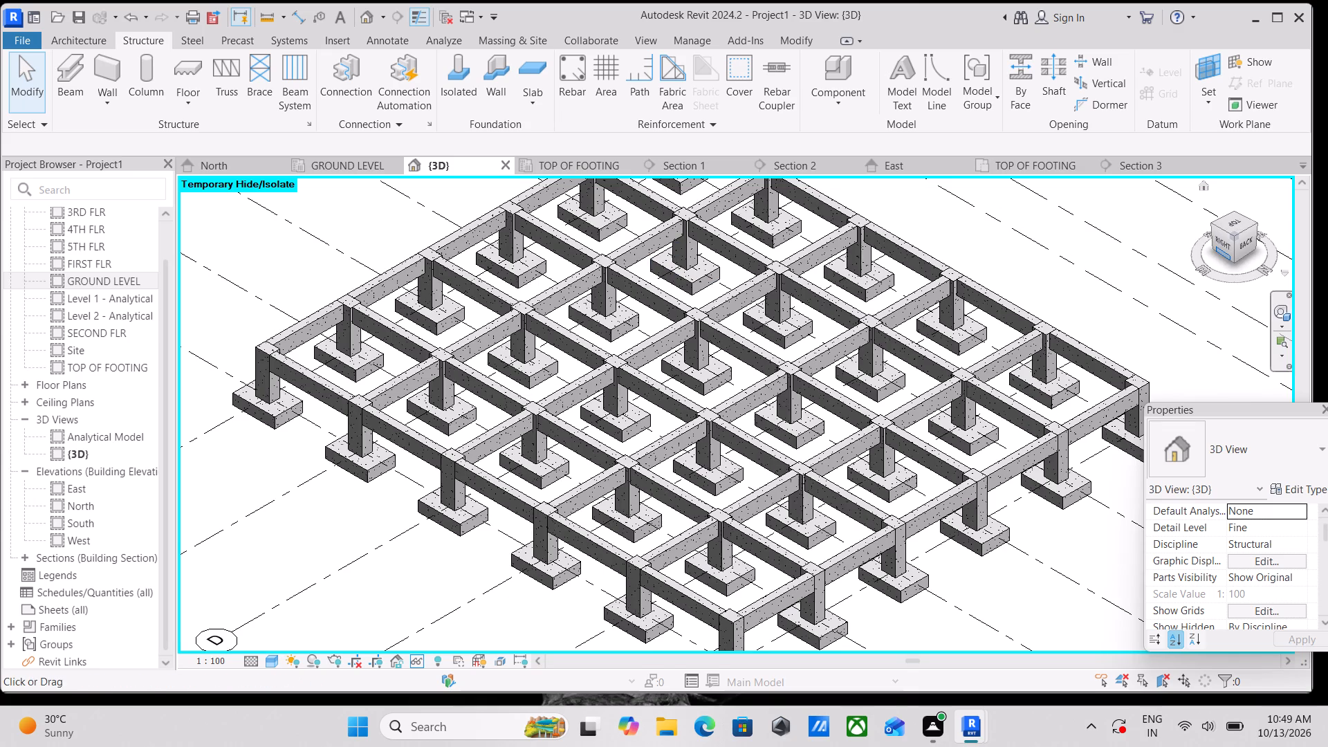
pyautogui.click(1227, 246)
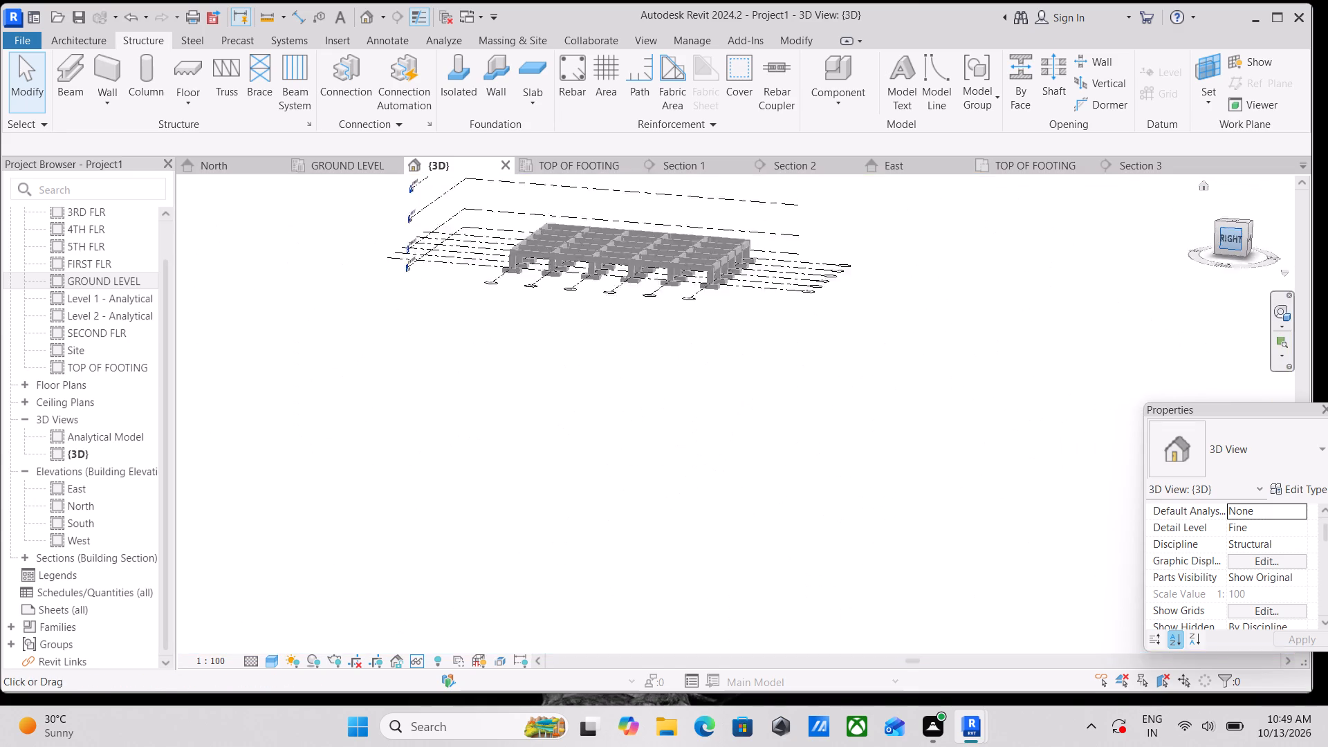
pyautogui.scroll(3, 607, 482)
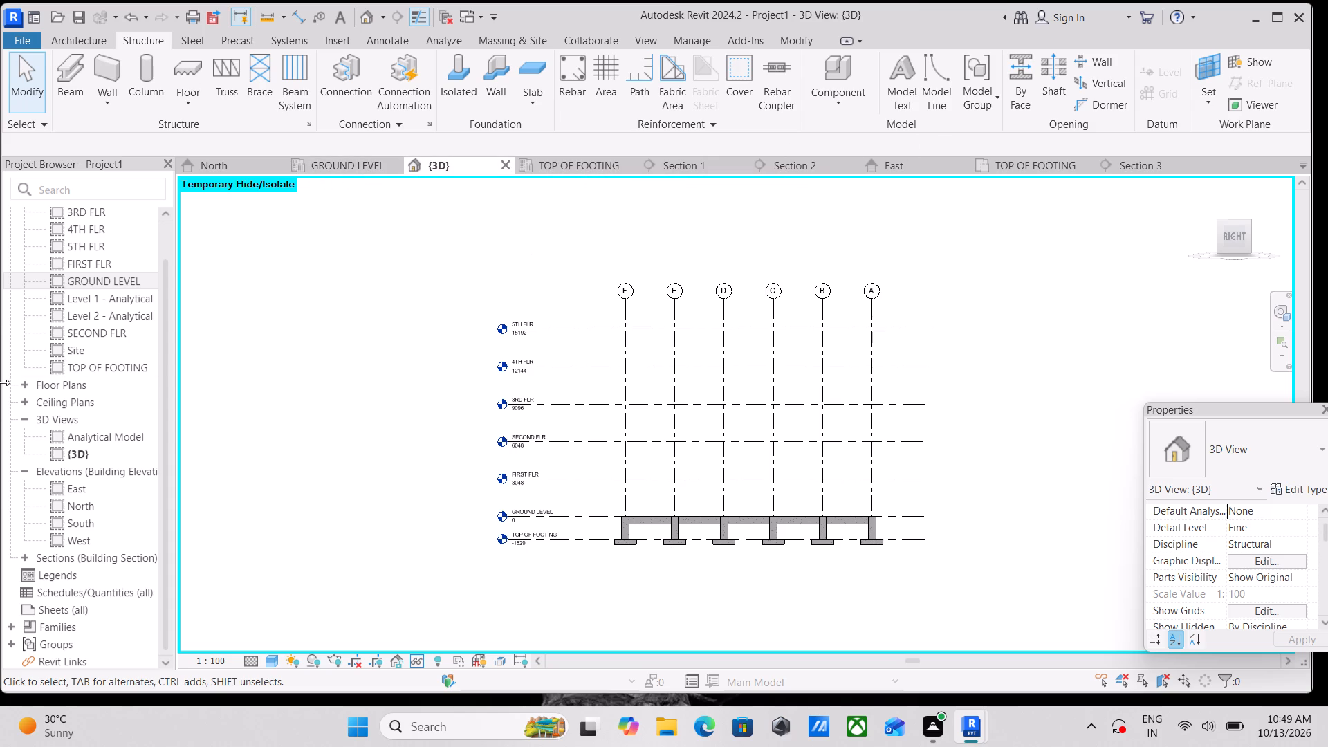
# Open the FIRST FLR structural plan and set its detail level to Fine.
pyautogui.scroll(2, 79, 264)
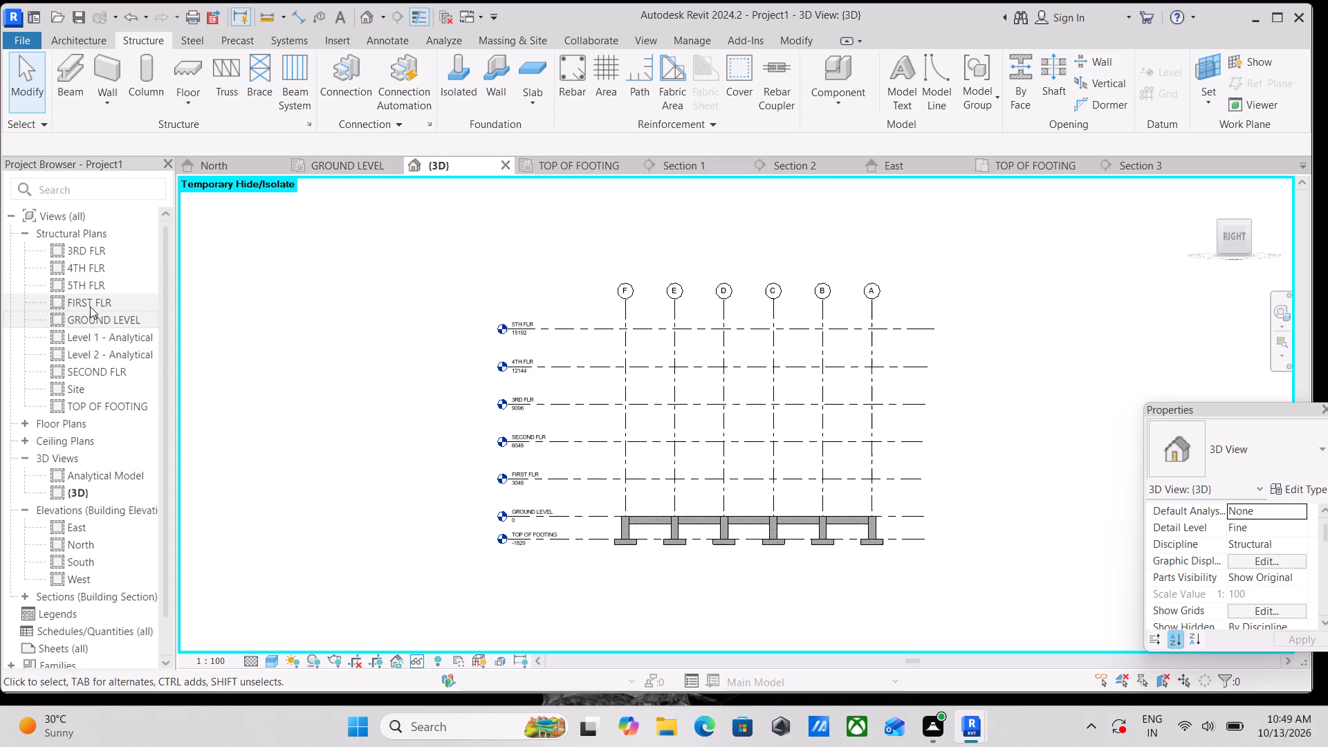
pyautogui.doubleClick(90, 303)
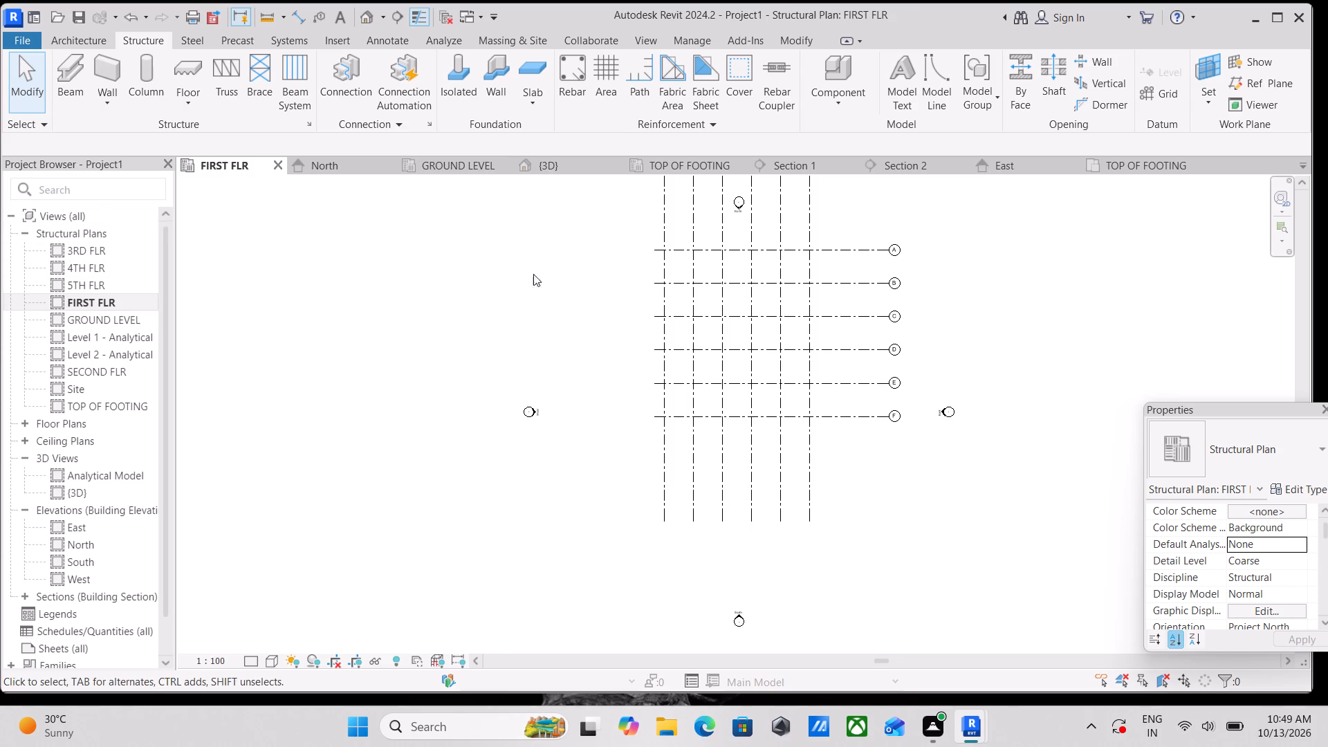
pyautogui.scroll(5, 592, 280)
pyautogui.scroll(-1, 594, 281)
pyautogui.moveTo(594, 281); pyautogui.dragTo(281, 318, button='middle')
pyautogui.click(269, 660)
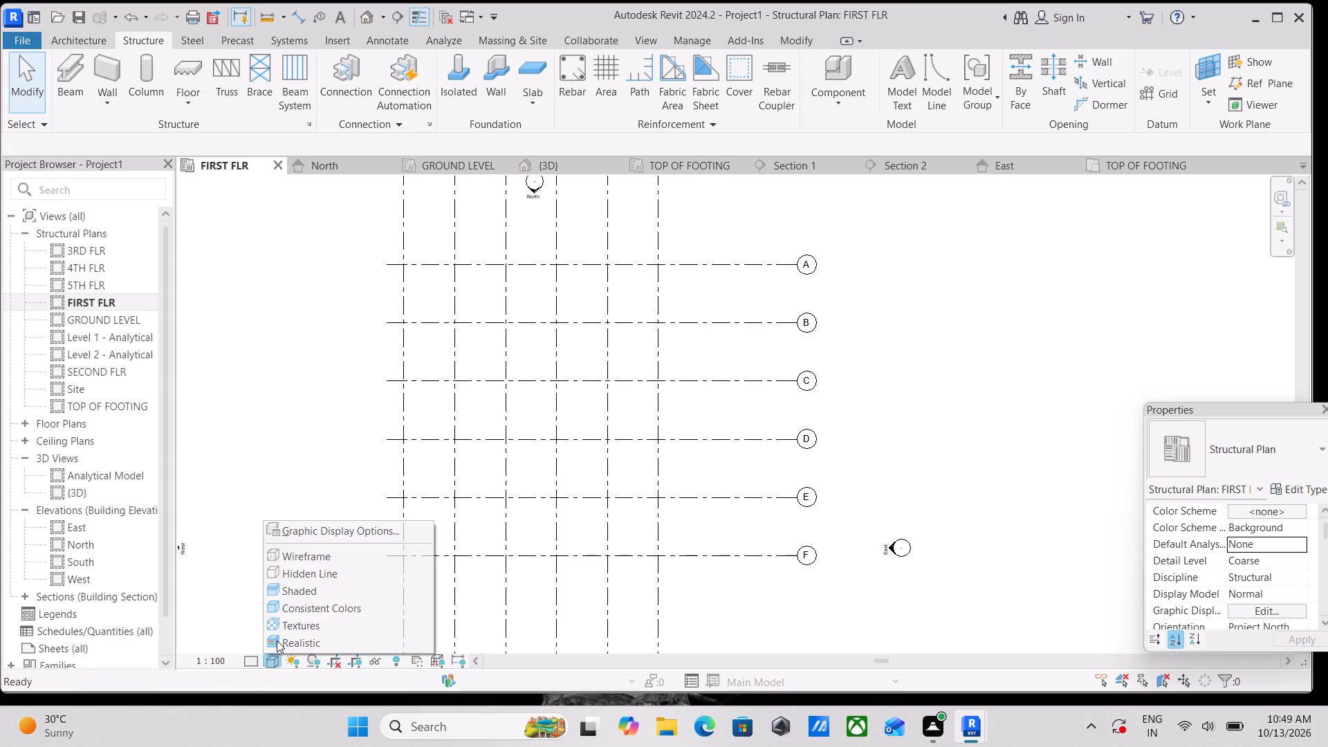
pyautogui.click(253, 659)
pyautogui.click(264, 642)
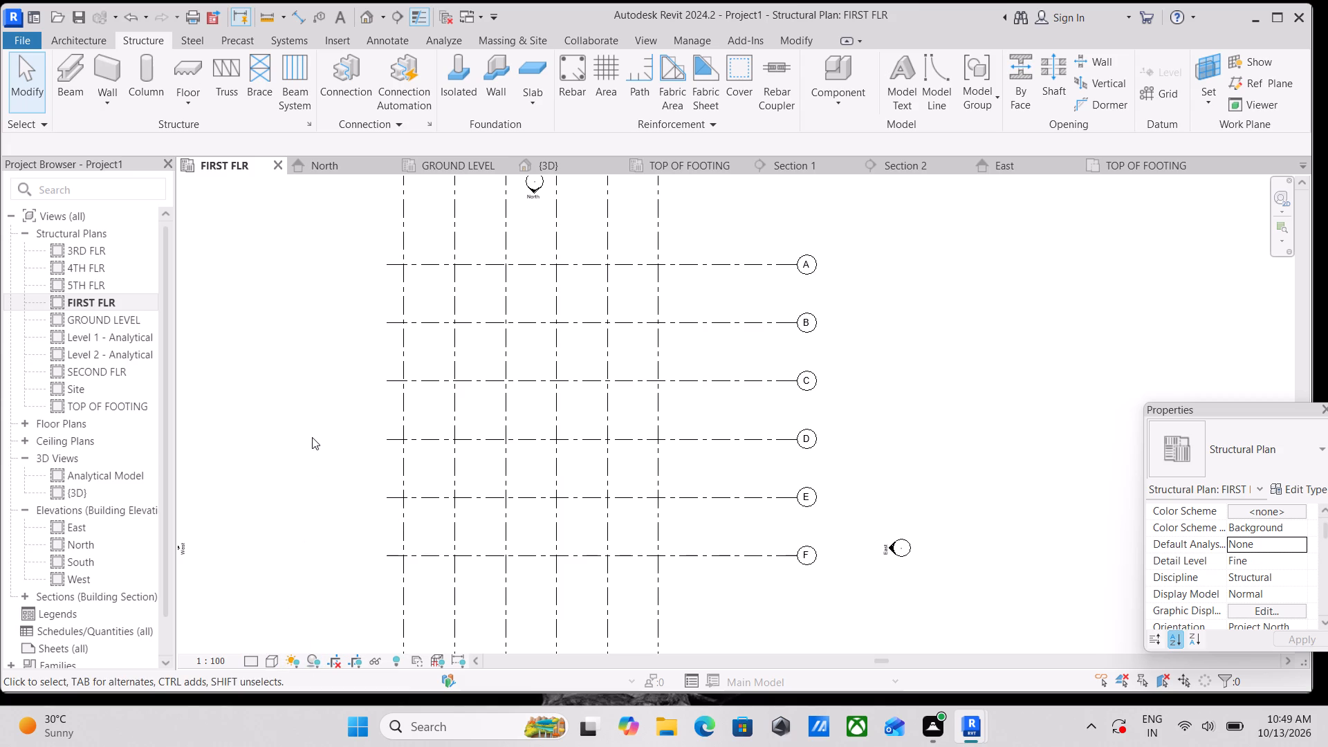
# Place a 450 x 600mm concrete rectangular column at the intersection of grids 1 and A, with its height up to SECOND FLR.
pyautogui.scroll(-1, 316, 428)
pyautogui.moveTo(316, 428); pyautogui.dragTo(250, 471, button='middle')
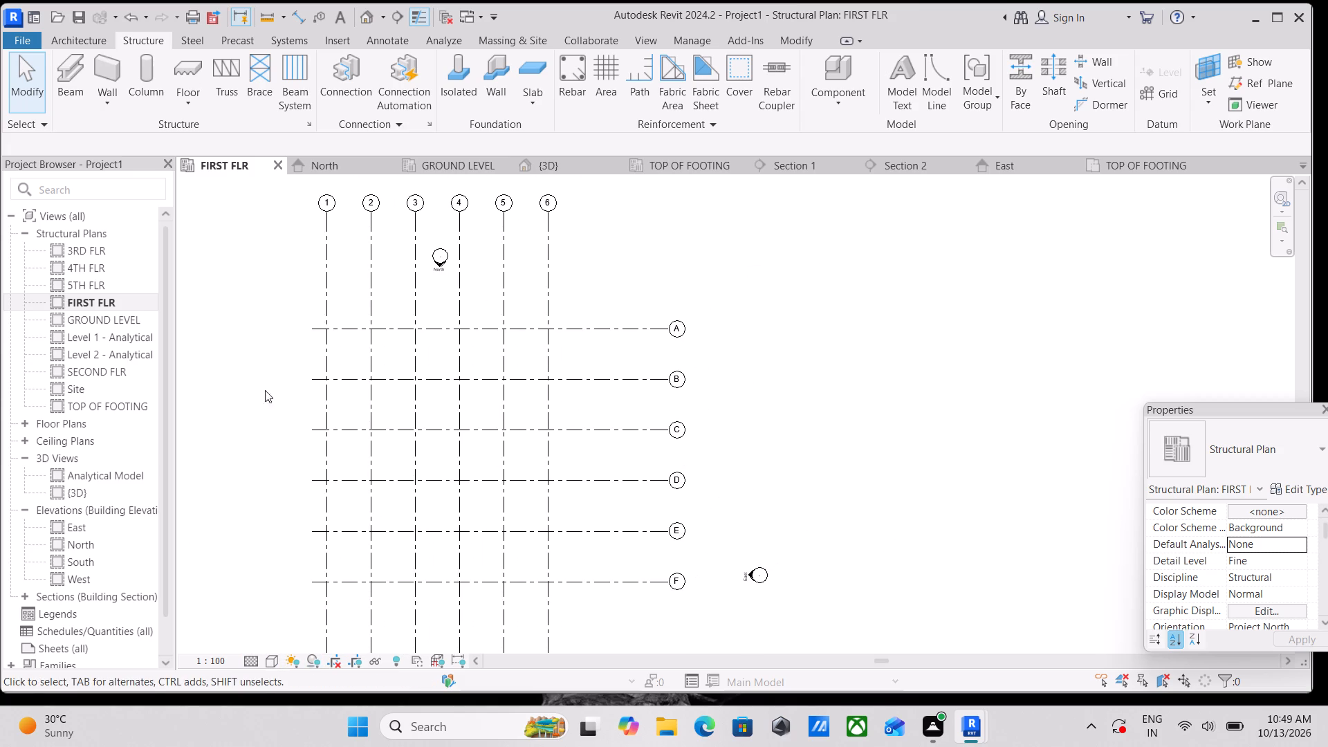
pyautogui.scroll(3, 291, 325)
pyautogui.moveTo(326, 290); pyautogui.dragTo(351, 349, button='middle')
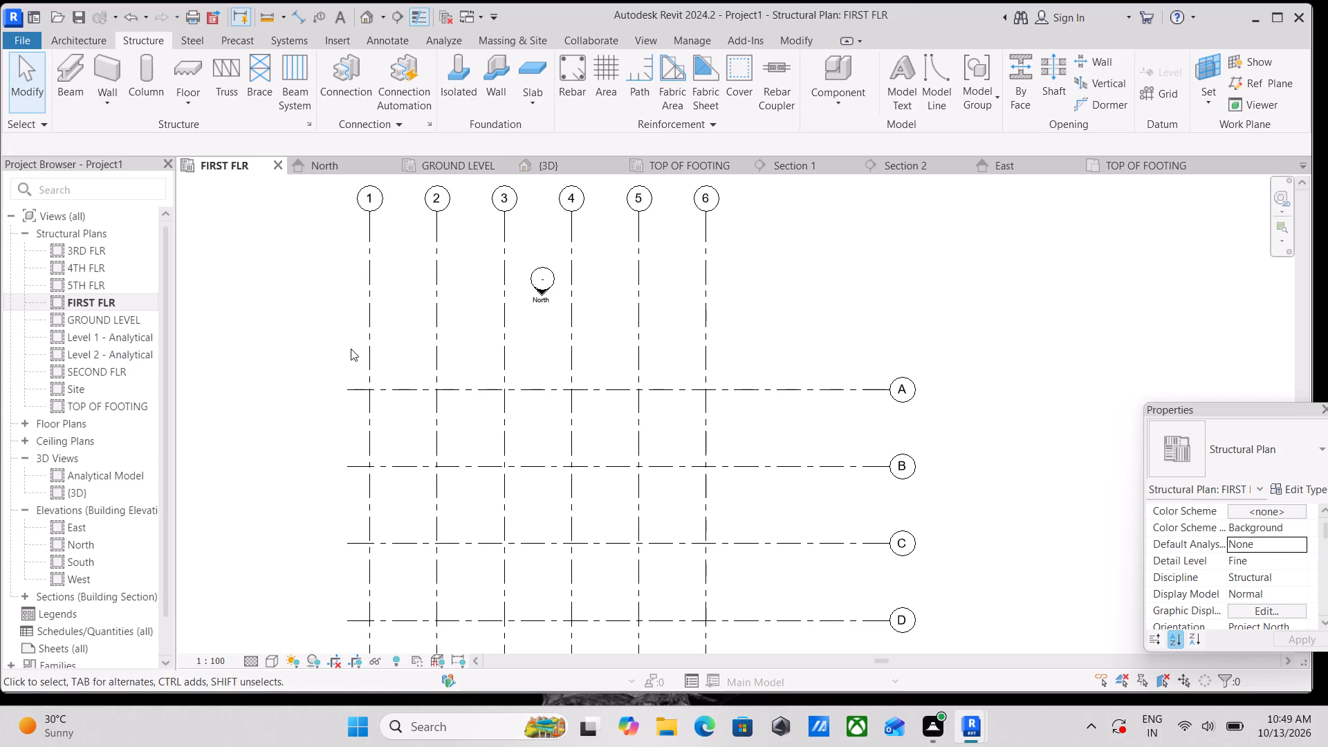
pyautogui.scroll(2, 354, 376)
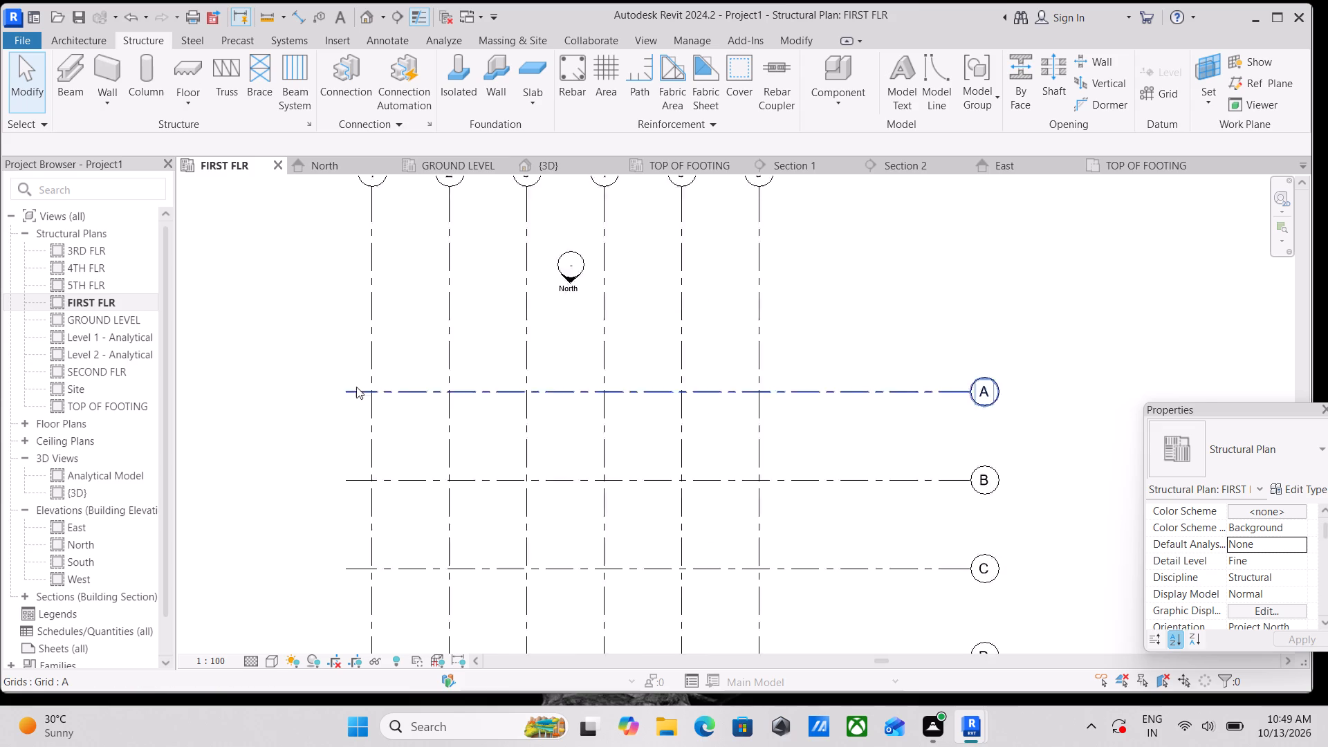
pyautogui.scroll(5, 356, 387)
pyautogui.scroll(-3, 374, 389)
pyautogui.moveTo(386, 401); pyautogui.dragTo(412, 358, button='middle')
pyautogui.moveTo(314, 252); pyautogui.dragTo(358, 296, button='middle')
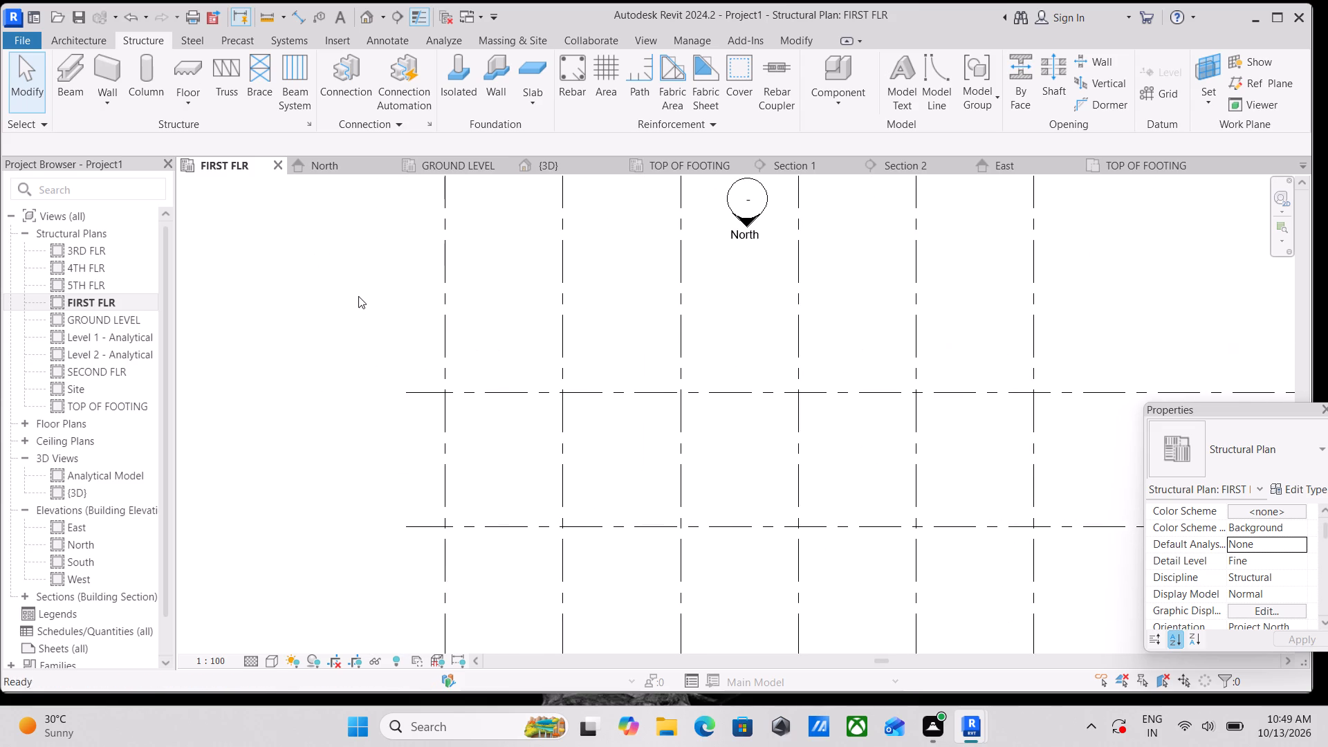
pyautogui.click(150, 86)
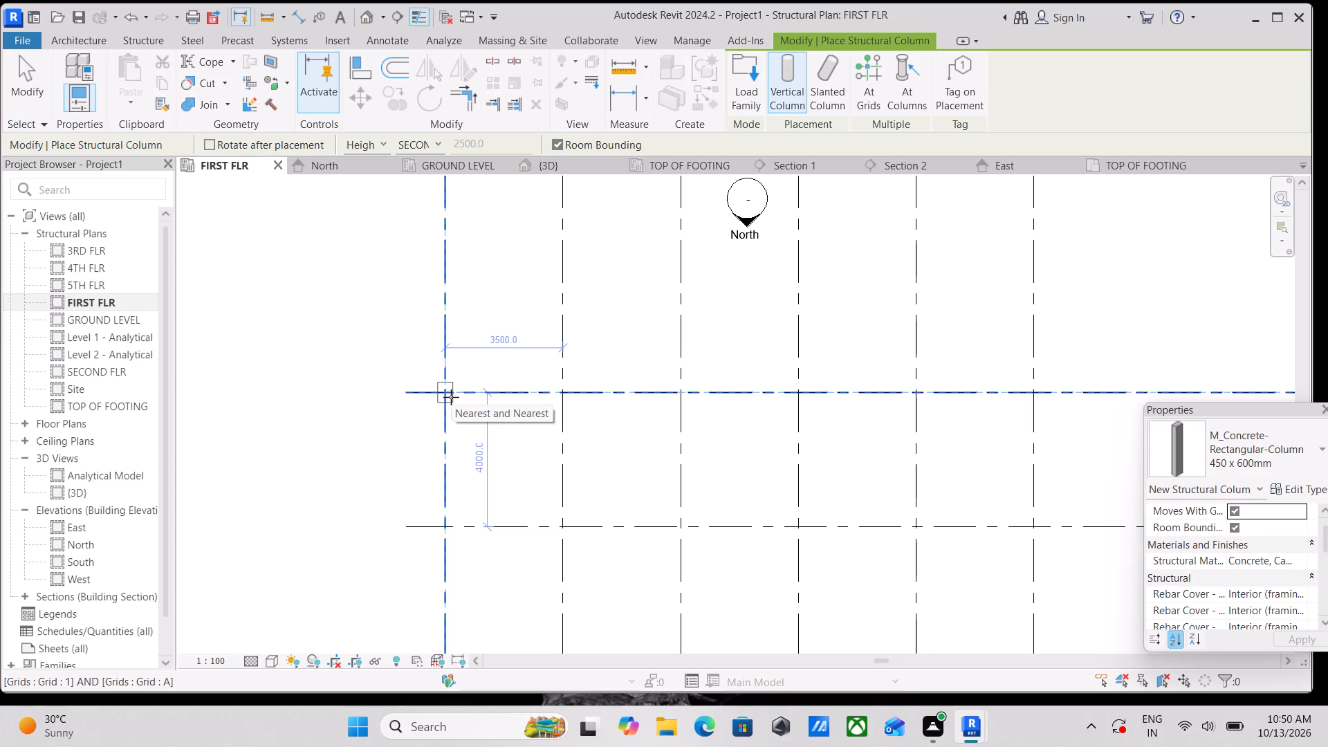
pyautogui.scroll(3, 451, 397)
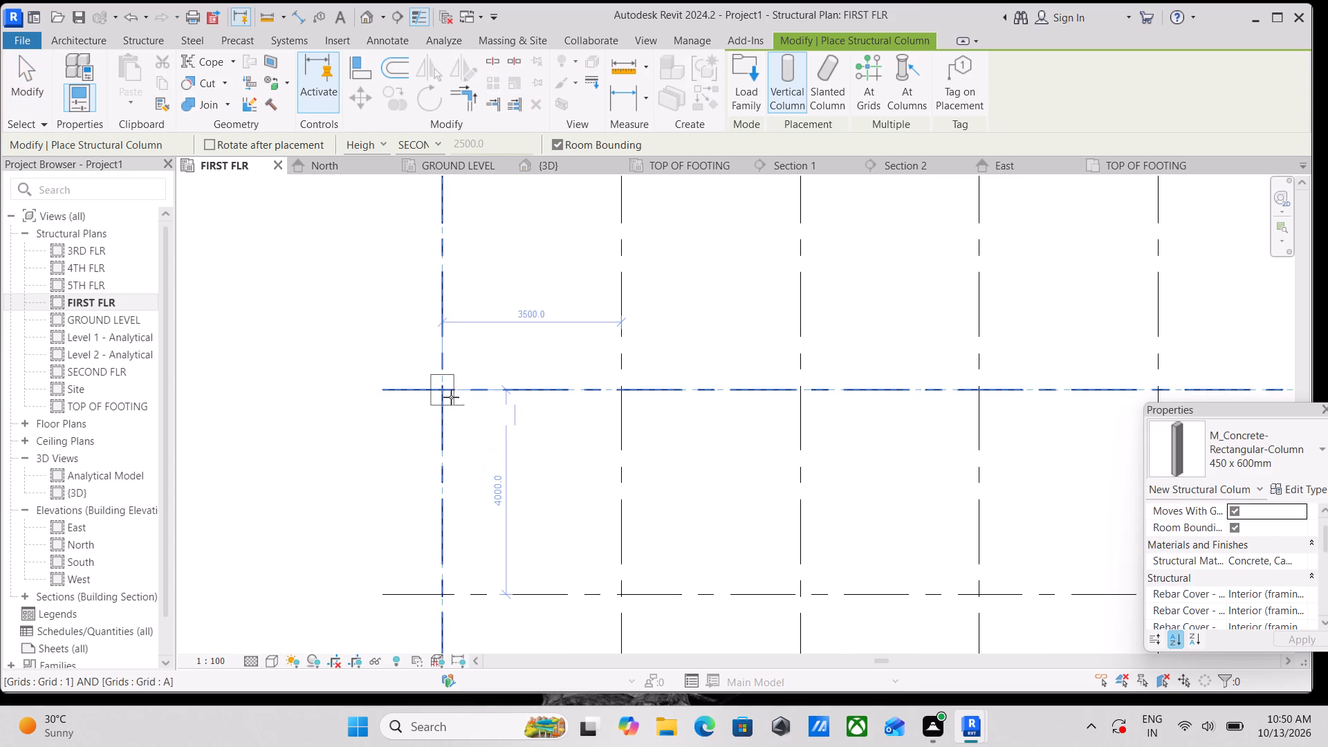
pyautogui.scroll(2, 451, 397)
pyautogui.click(437, 387)
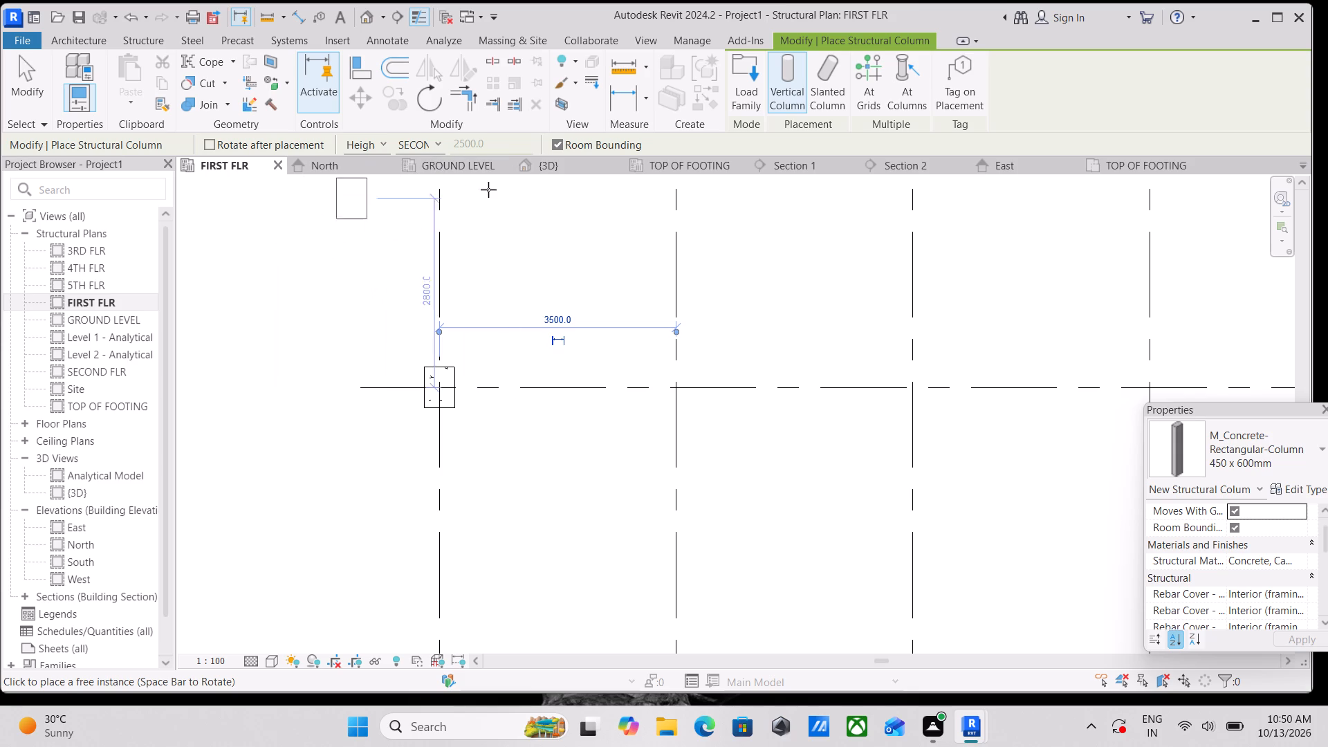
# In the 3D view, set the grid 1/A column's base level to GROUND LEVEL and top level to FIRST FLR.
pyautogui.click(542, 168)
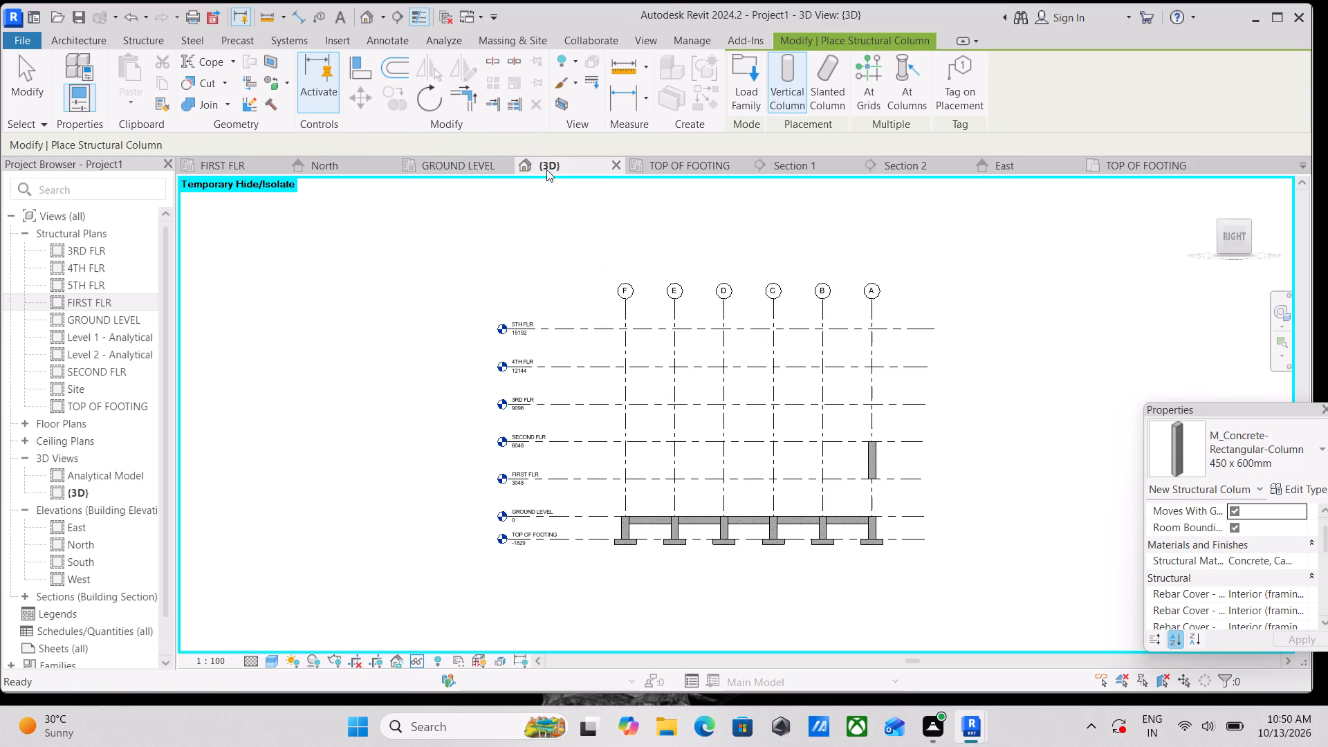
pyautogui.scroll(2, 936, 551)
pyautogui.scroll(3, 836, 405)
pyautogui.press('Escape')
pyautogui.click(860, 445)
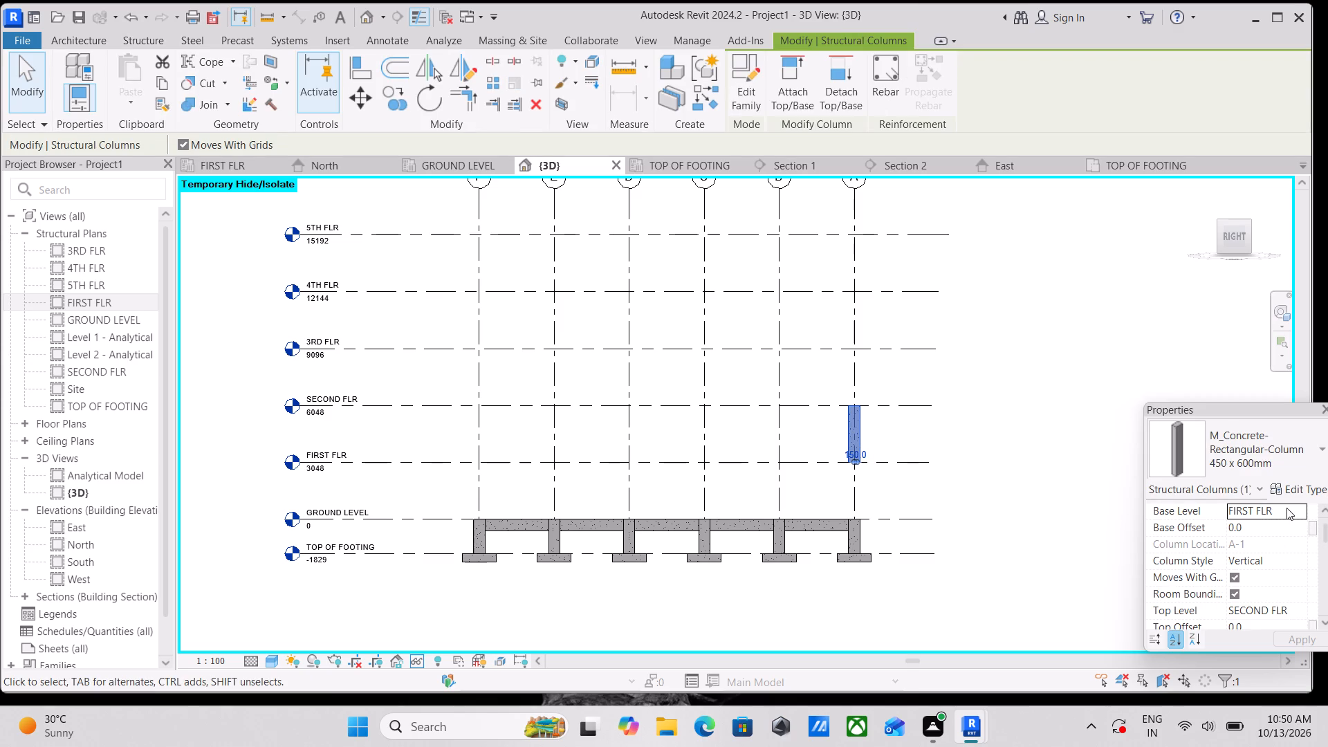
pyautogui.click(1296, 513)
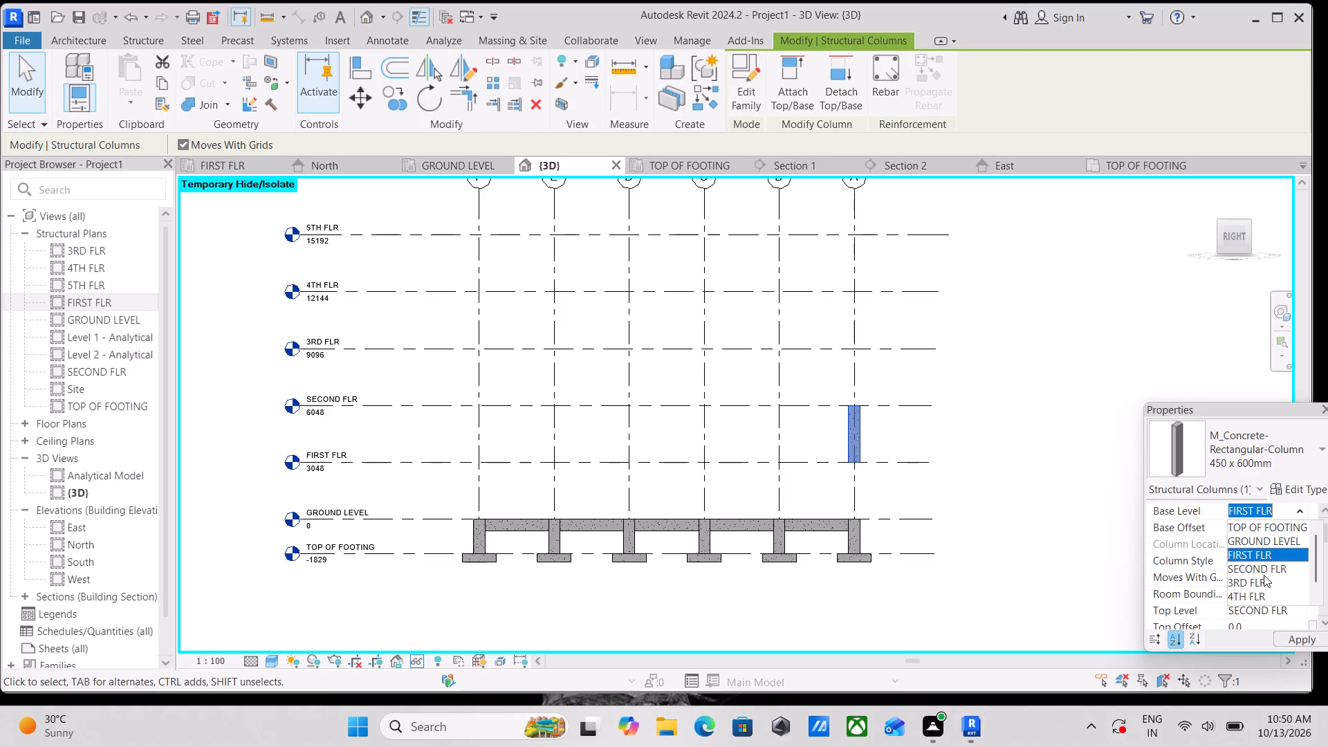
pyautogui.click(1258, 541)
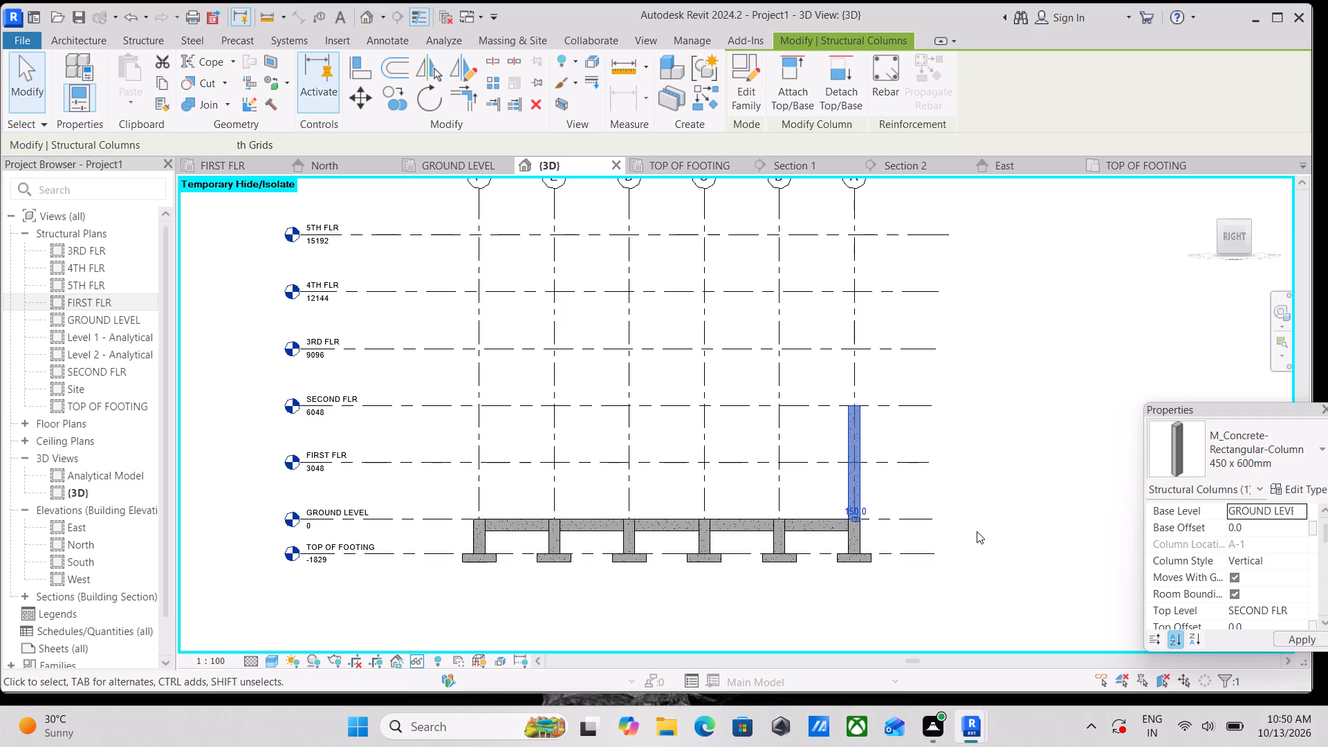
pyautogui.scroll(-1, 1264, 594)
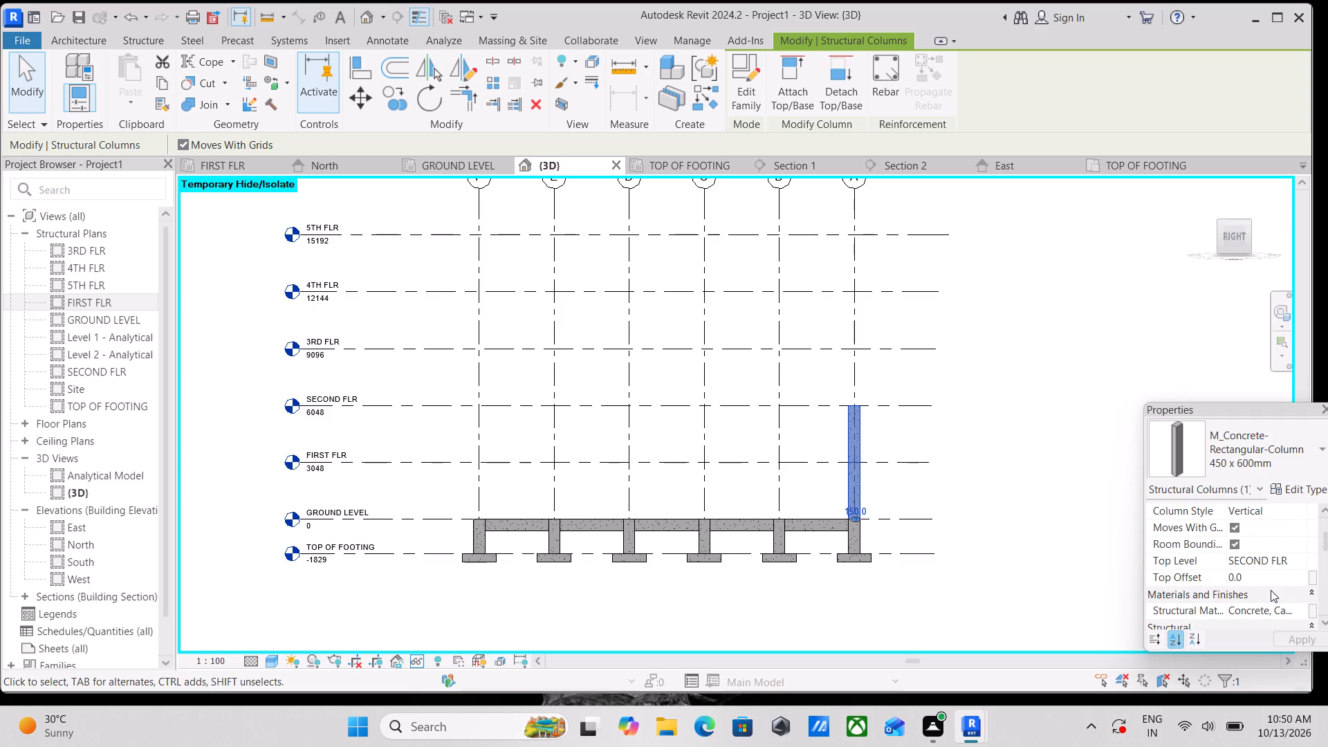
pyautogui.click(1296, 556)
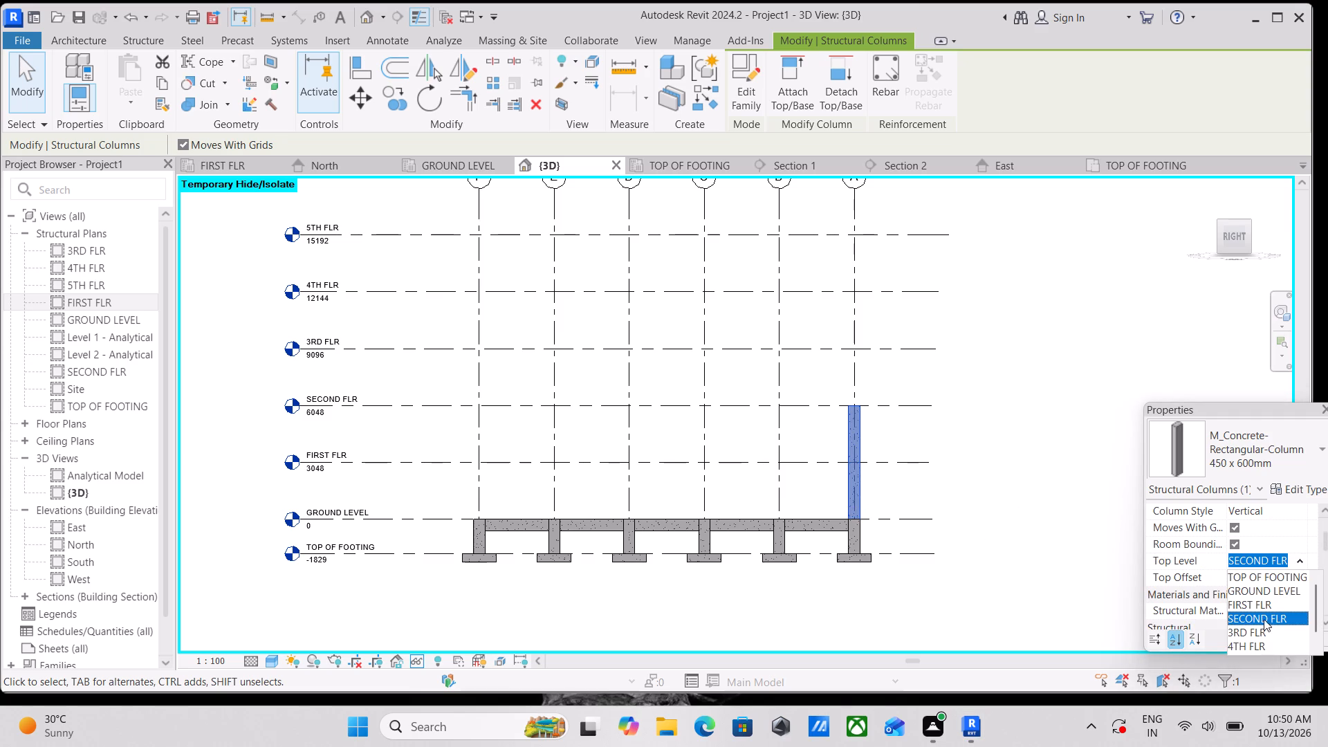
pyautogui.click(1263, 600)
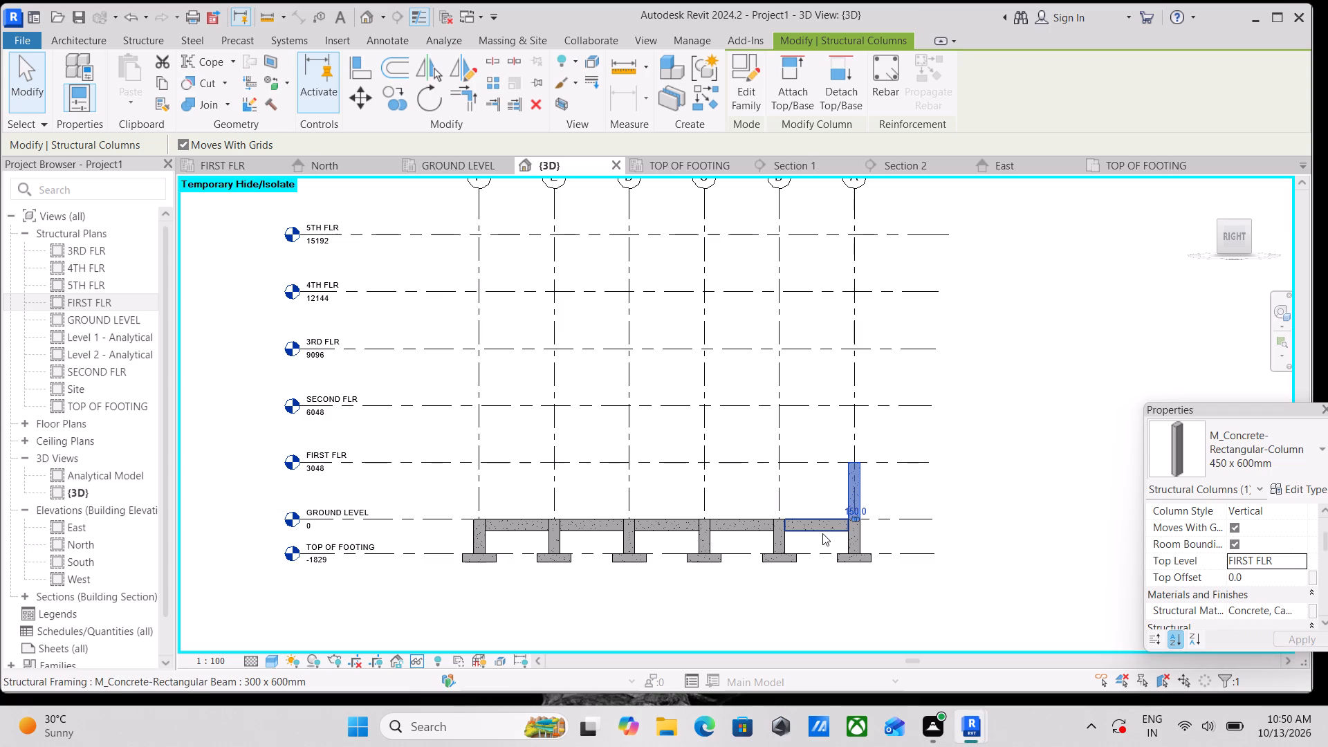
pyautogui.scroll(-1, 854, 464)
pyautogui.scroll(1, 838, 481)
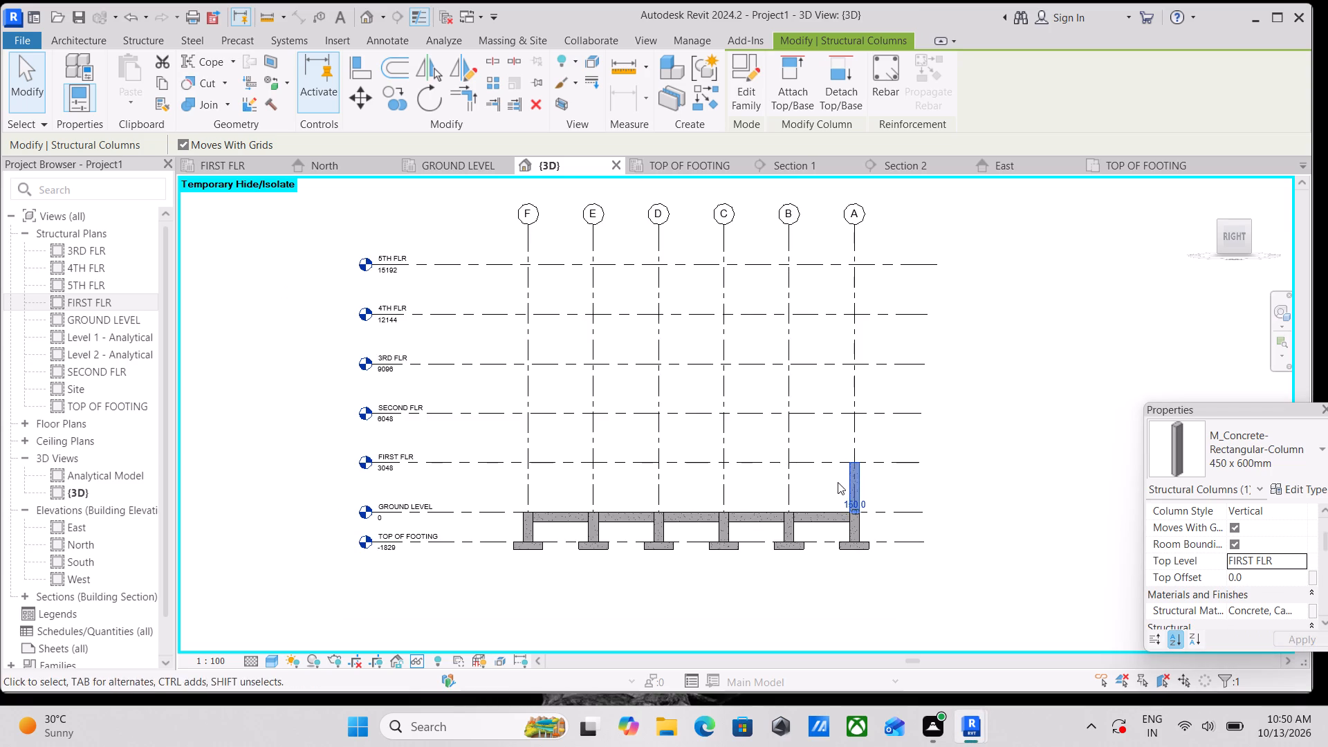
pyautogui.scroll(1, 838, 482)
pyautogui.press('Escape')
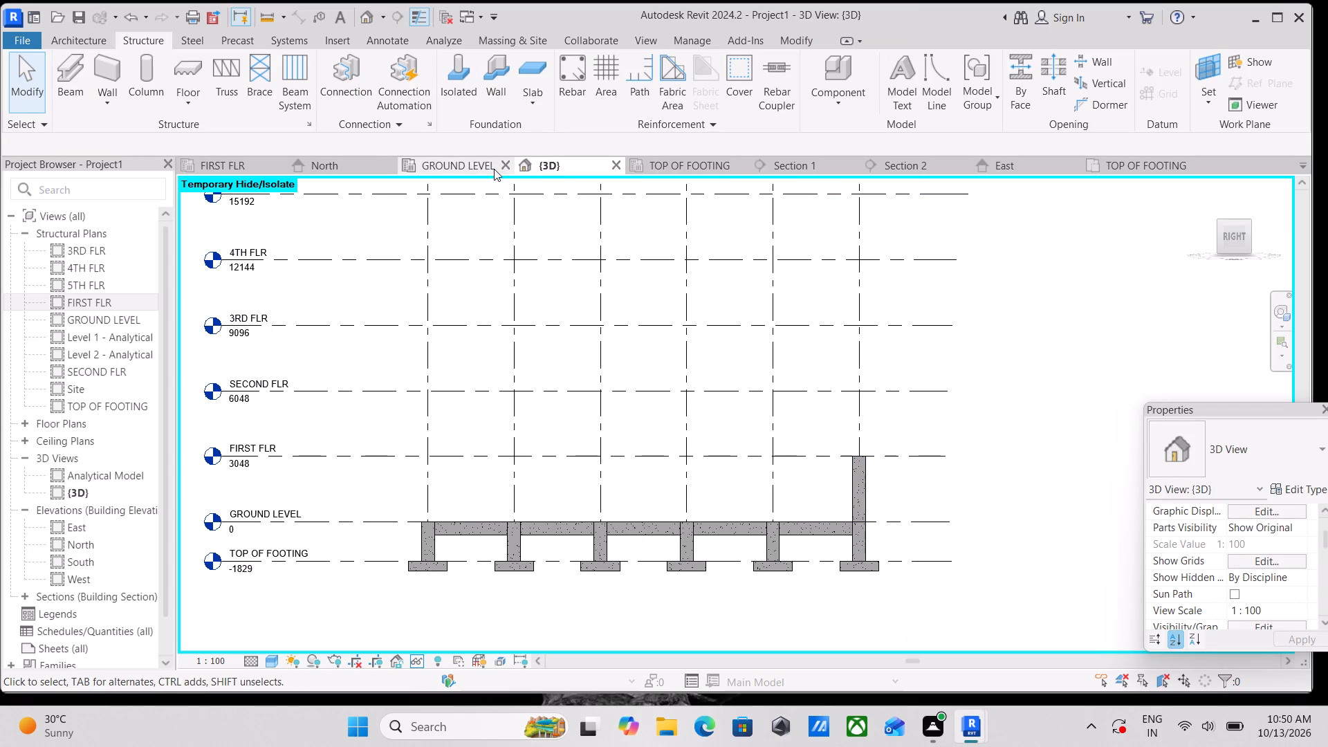
# Examine the foundation frame and the corner column in 3D from orbited angles and from the top.
pyautogui.keyDown('shift'); pyautogui.moveTo(733, 409); pyautogui.dragTo(681, 493, button='middle'); pyautogui.keyUp('shift')
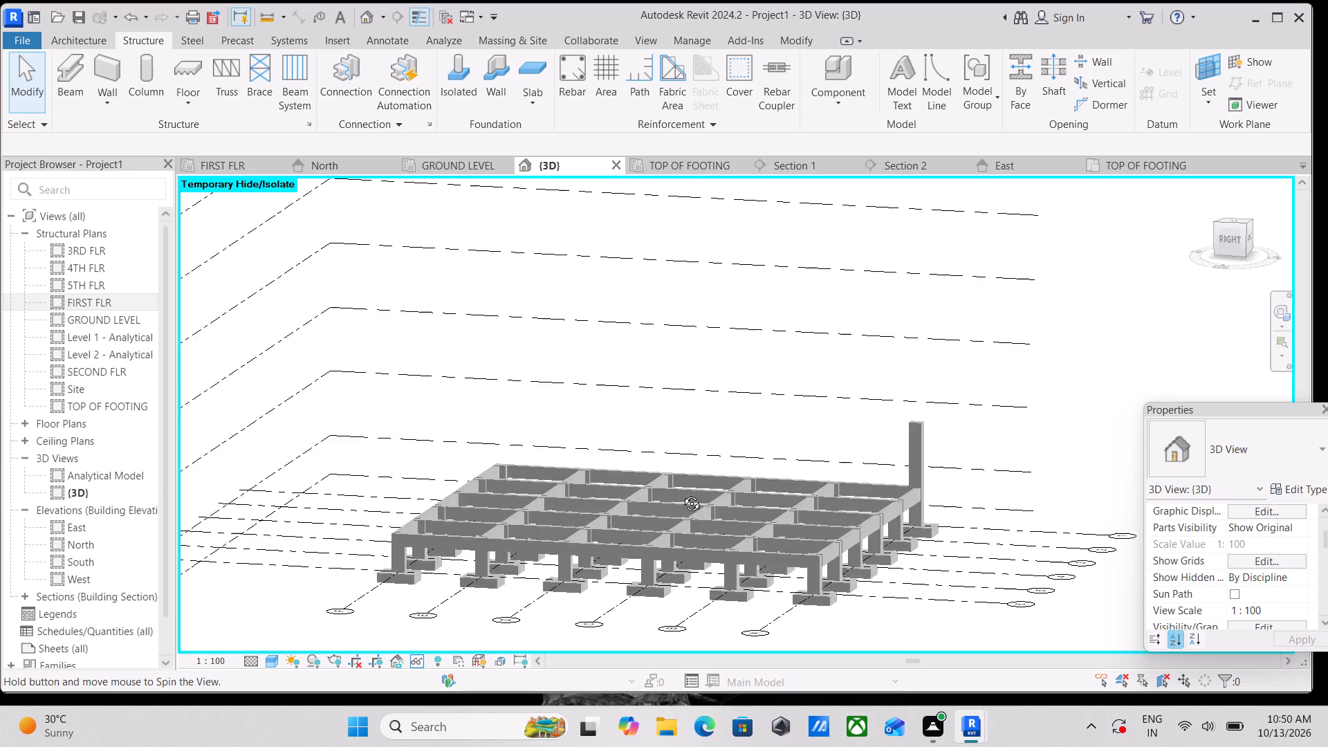
pyautogui.keyDown('shift'); pyautogui.moveTo(681, 493); pyautogui.dragTo(569, 564, button='middle'); pyautogui.keyUp('shift')
pyautogui.keyDown('shift'); pyautogui.moveTo(818, 502); pyautogui.dragTo(767, 508, button='middle'); pyautogui.keyUp('shift')
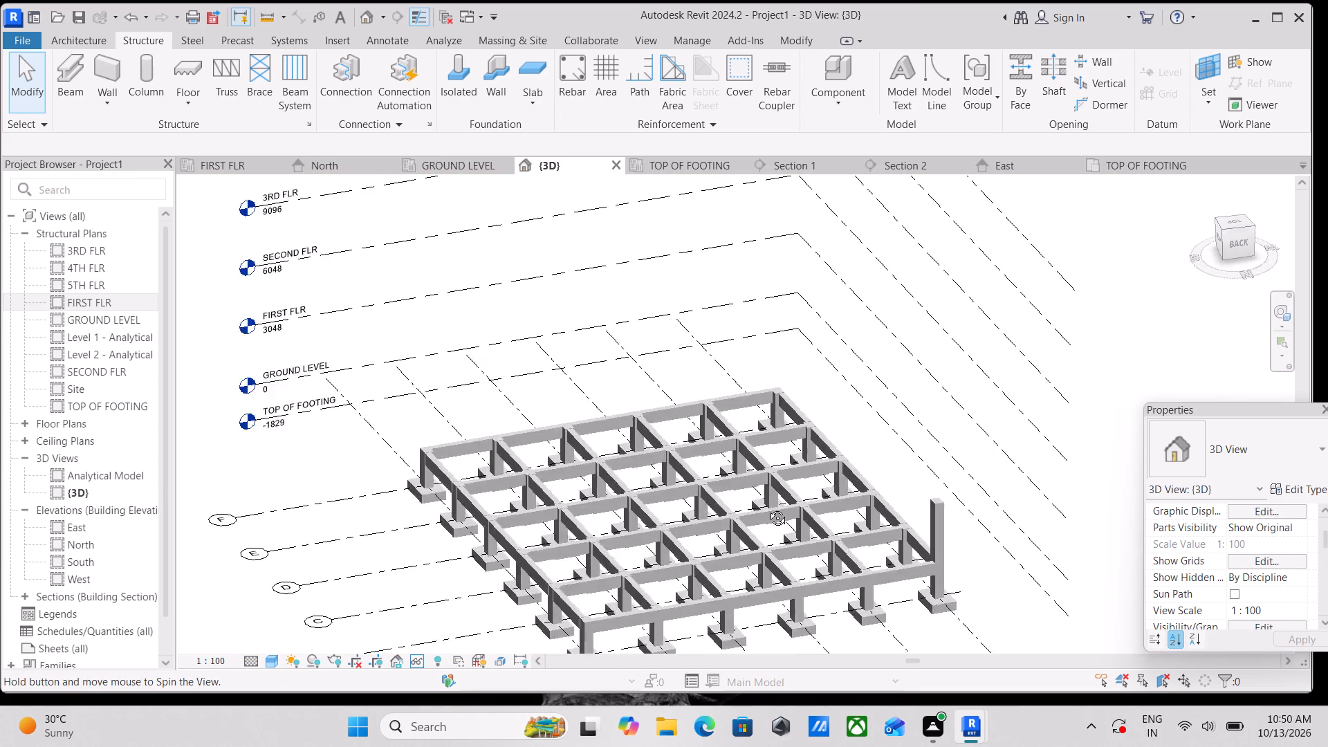
pyautogui.keyDown('shift'); pyautogui.moveTo(767, 508); pyautogui.dragTo(946, 494, button='middle'); pyautogui.keyUp('shift')
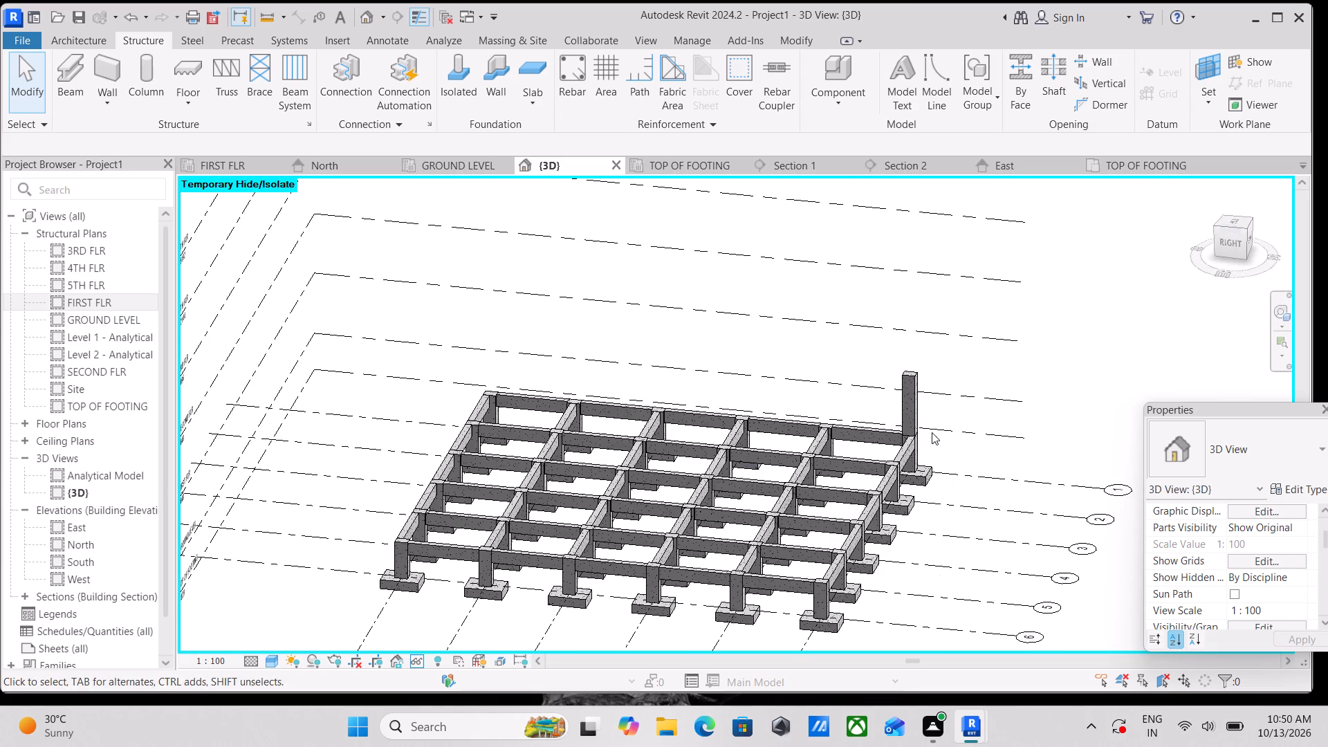
pyautogui.keyDown('shift'); pyautogui.moveTo(932, 432); pyautogui.dragTo(922, 507, button='middle'); pyautogui.keyUp('shift')
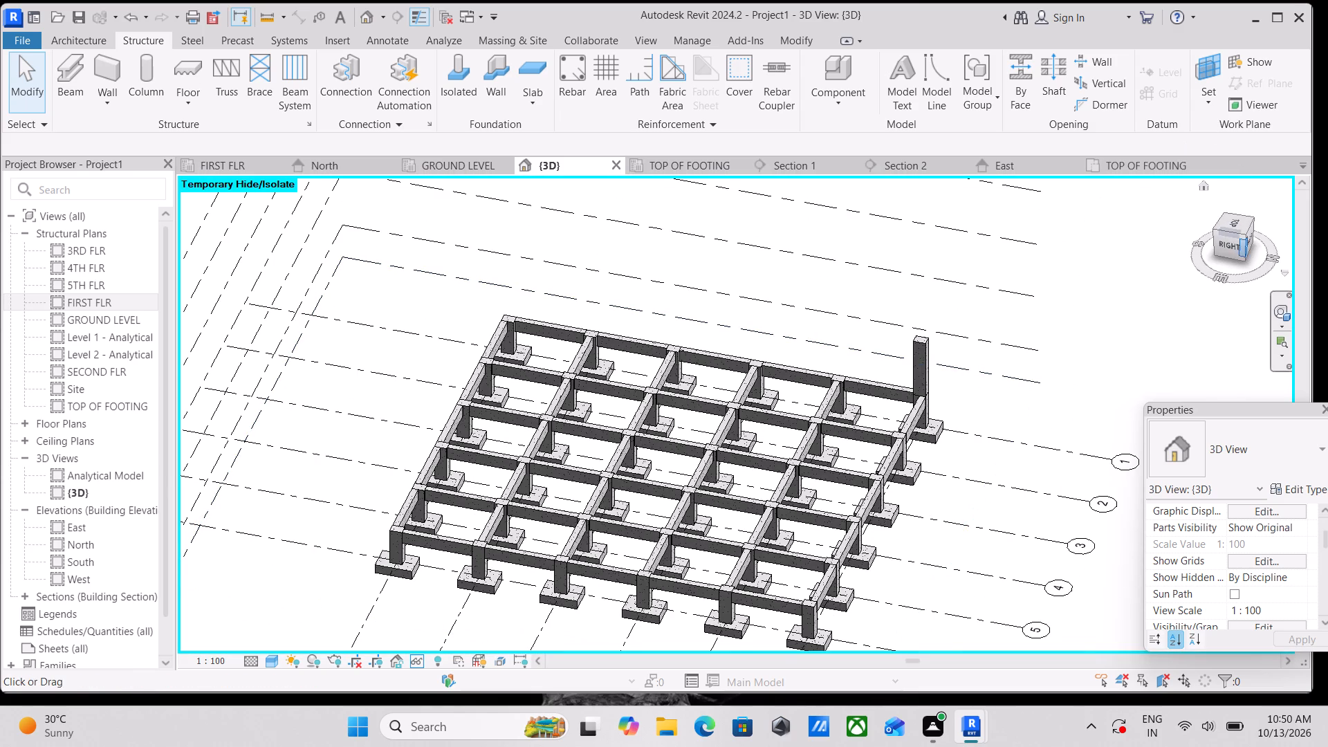
pyautogui.click(1238, 226)
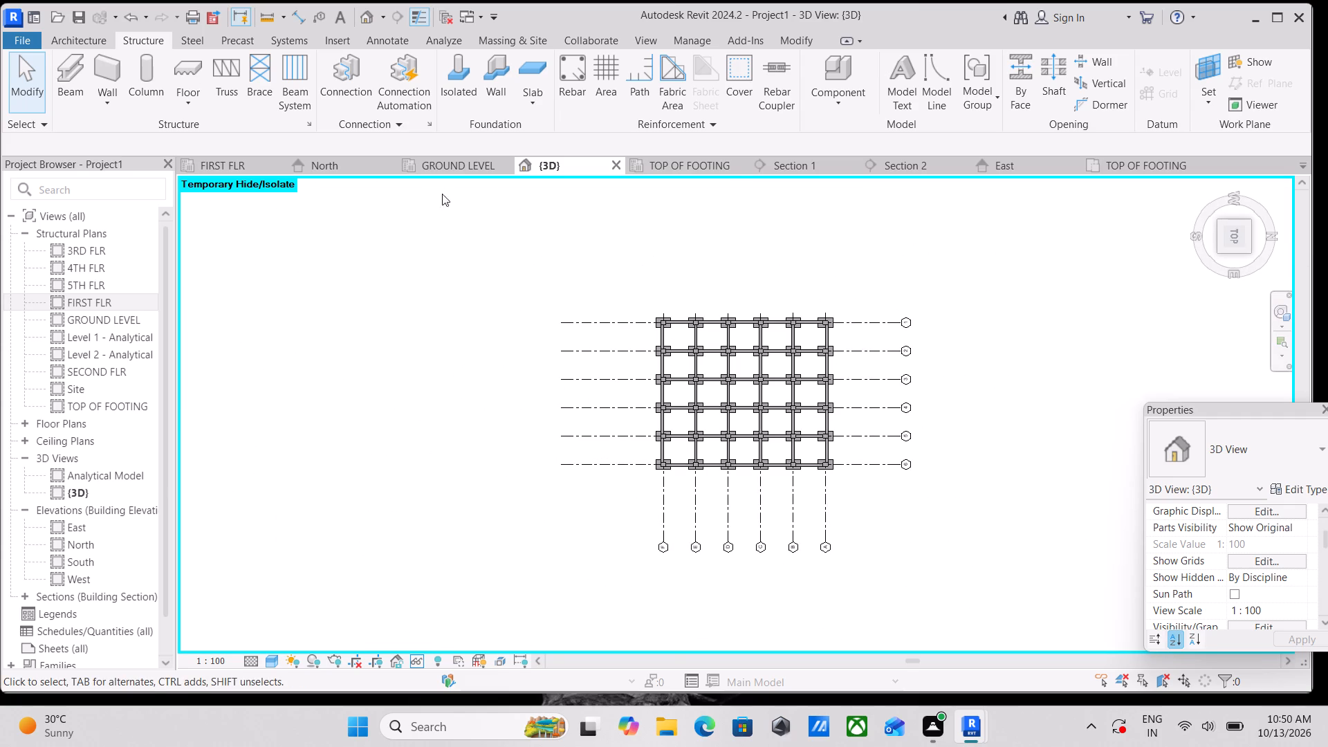
# Examine the columns and beams along grids A to F in the GROUND LEVEL structural plan.
pyautogui.click(444, 165)
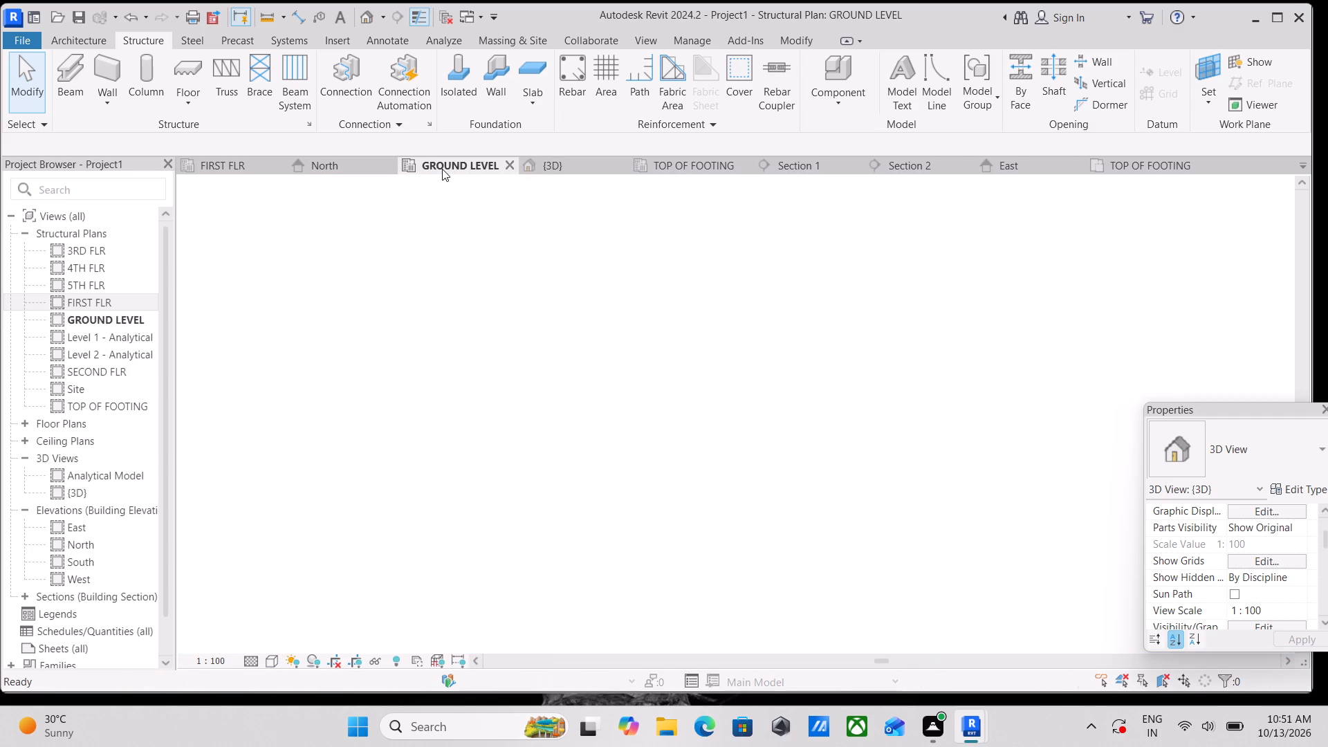
pyautogui.scroll(-4, 490, 245)
pyautogui.scroll(-5, 681, 315)
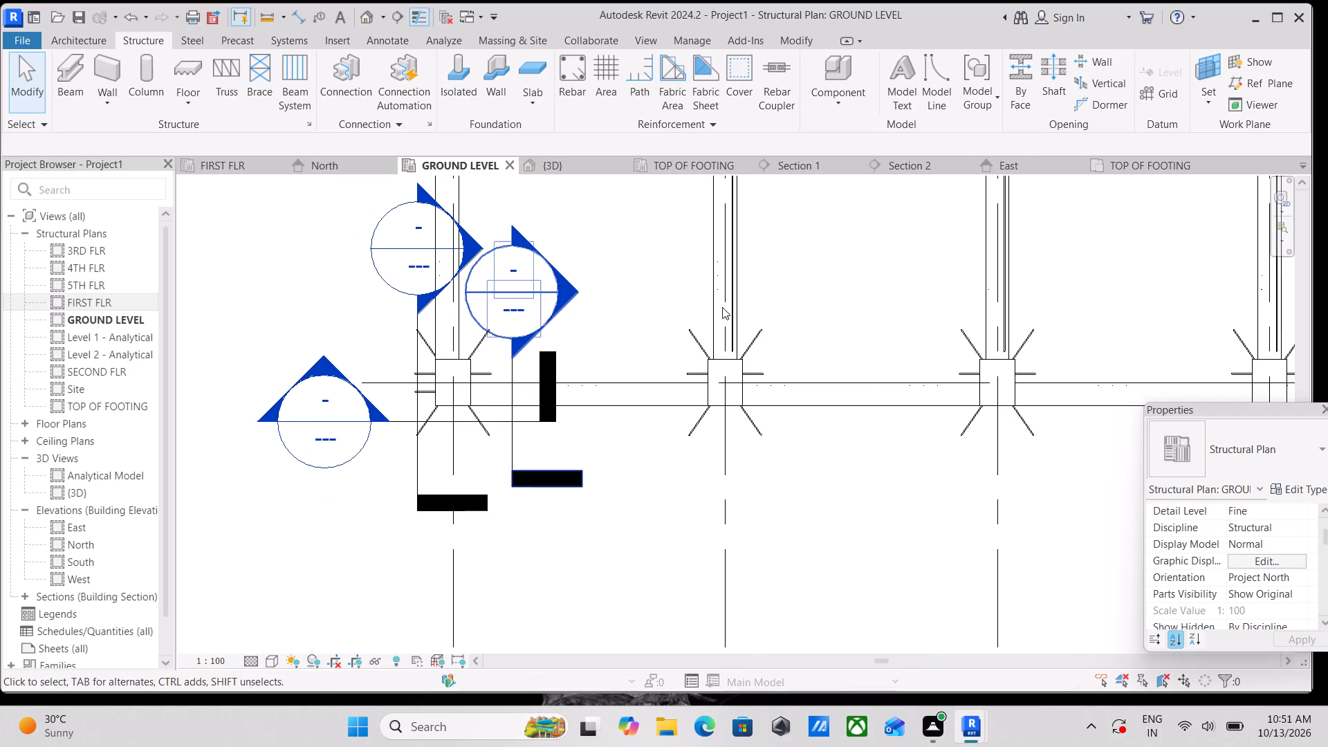
pyautogui.scroll(-5, 748, 295)
pyautogui.moveTo(770, 283); pyautogui.dragTo(612, 412, button='middle')
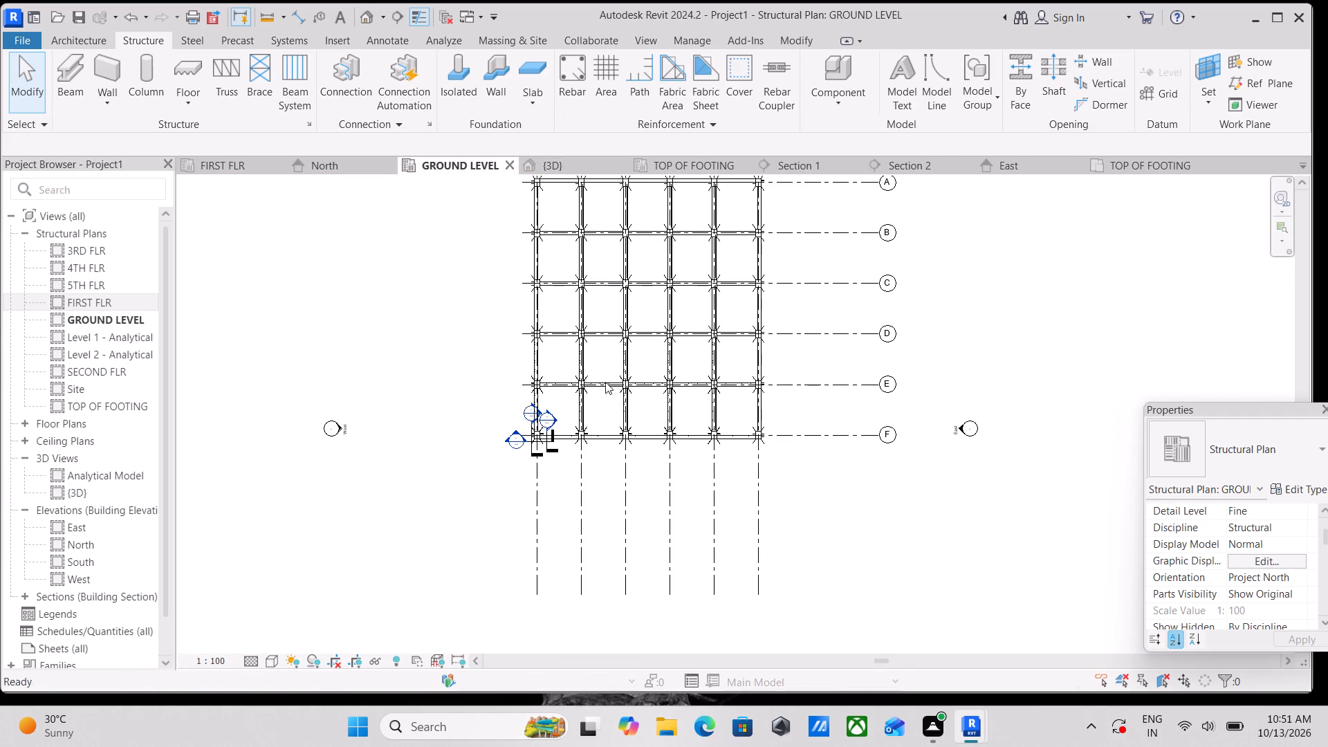
pyautogui.scroll(6, 670, 268)
pyautogui.scroll(-1, 625, 261)
pyautogui.moveTo(625, 261); pyautogui.dragTo(624, 285, button='middle')
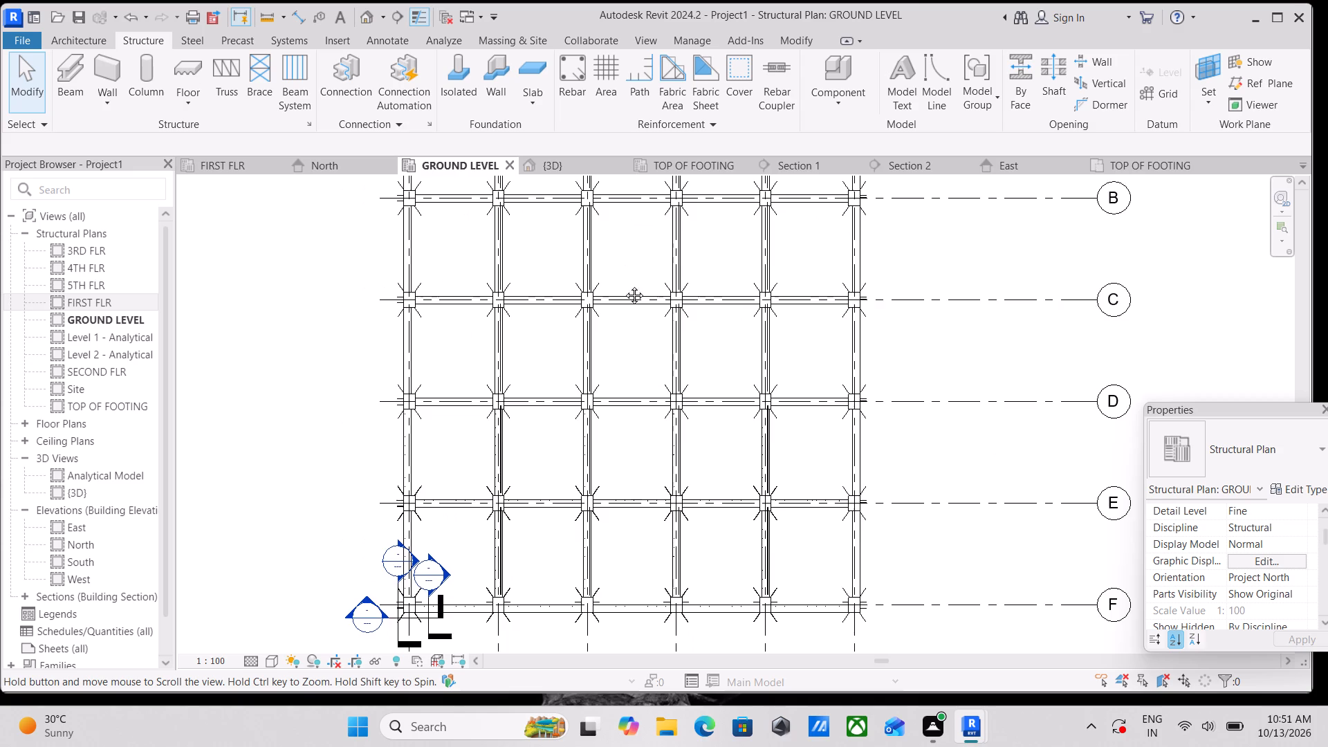
pyautogui.moveTo(624, 285); pyautogui.dragTo(622, 433, button='middle')
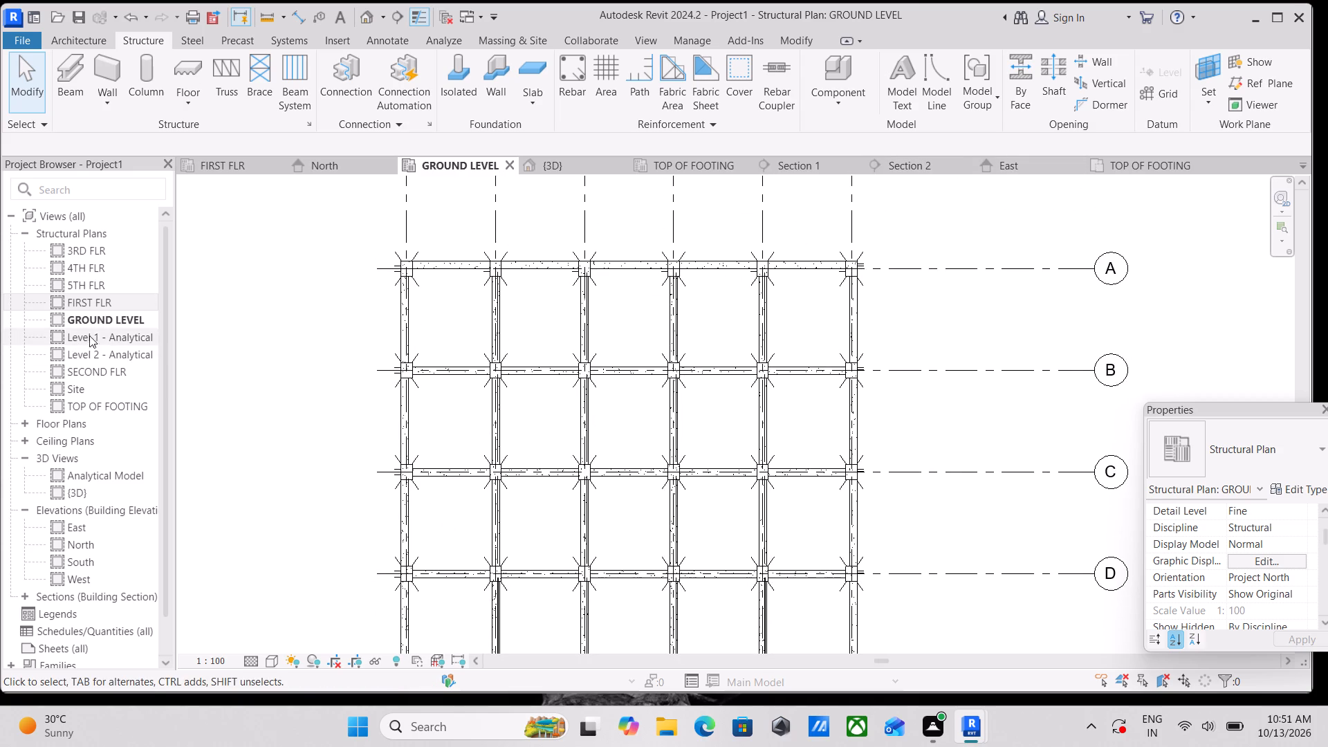
# Delete the concrete column at the intersection of grids 1 and A in the FIRST FLR structural plan.
pyautogui.doubleClick(88, 300)
pyautogui.scroll(-4, 244, 326)
pyautogui.scroll(-1, 322, 327)
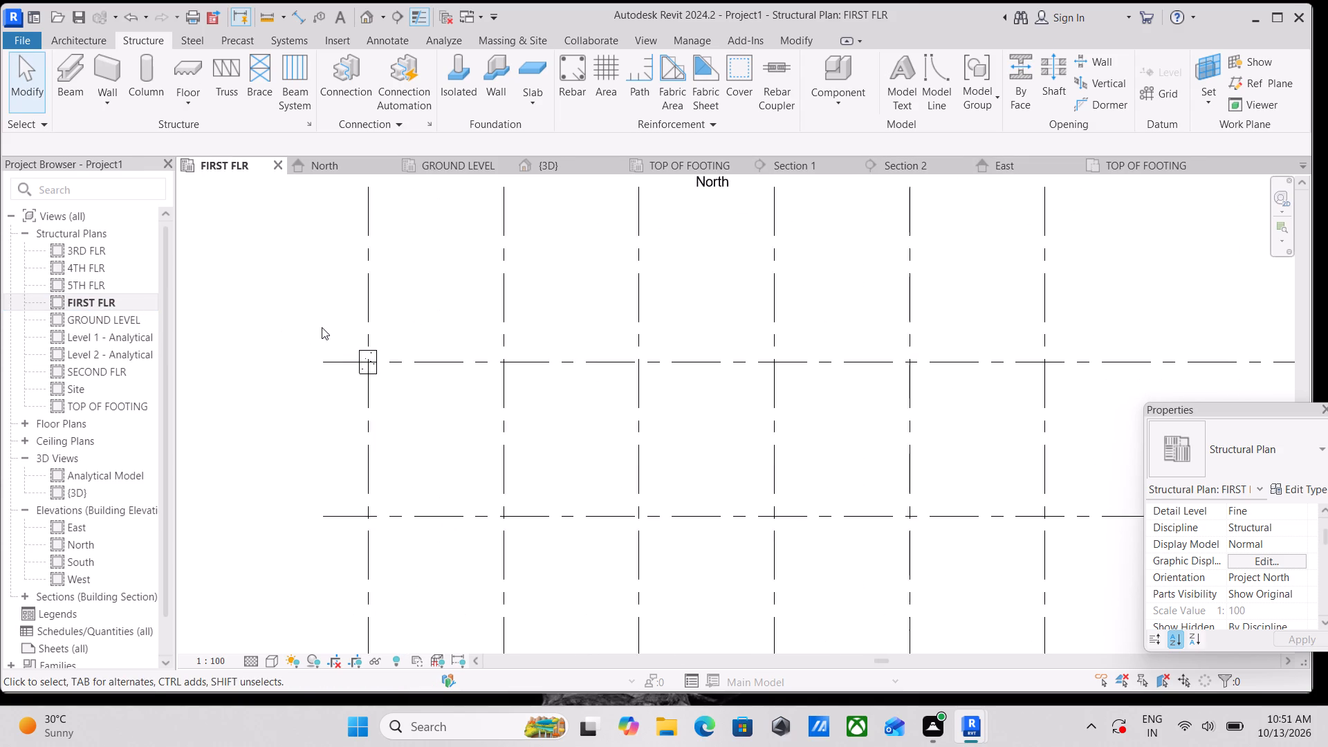
pyautogui.scroll(-2, 356, 344)
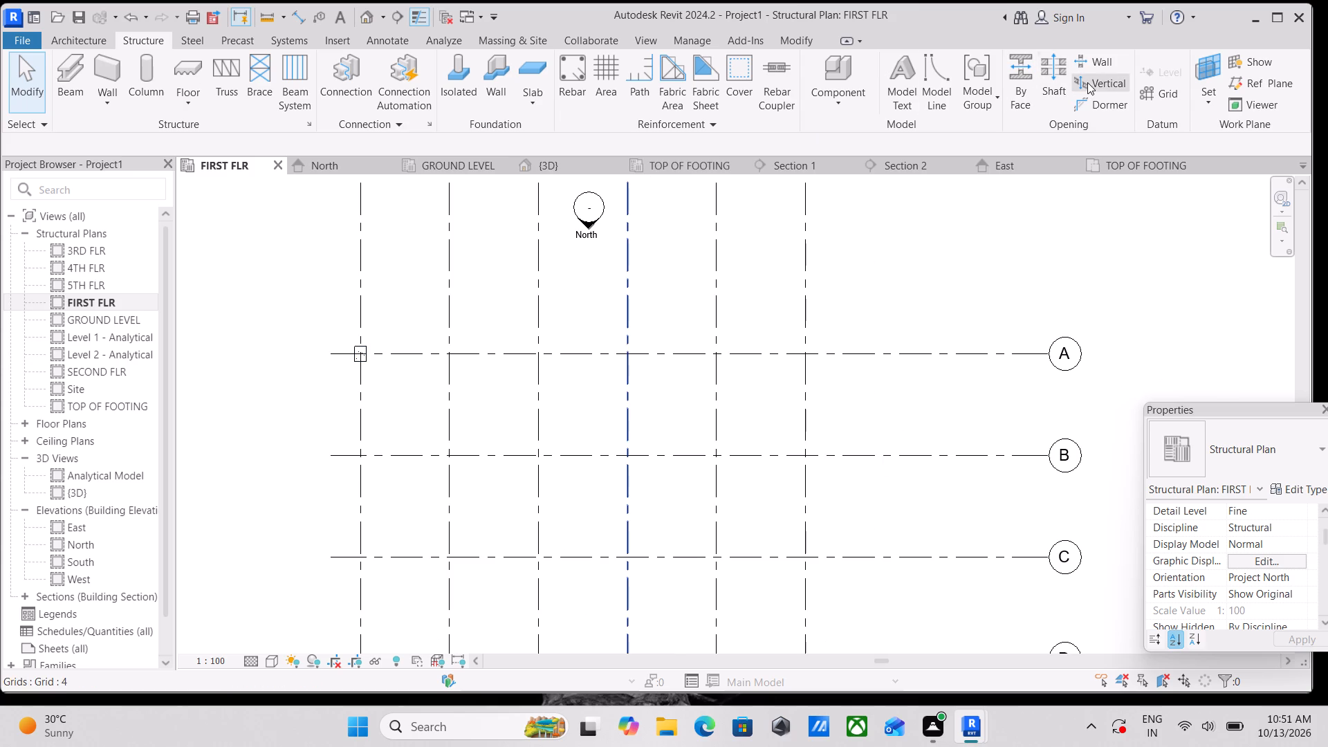
pyautogui.click(354, 346)
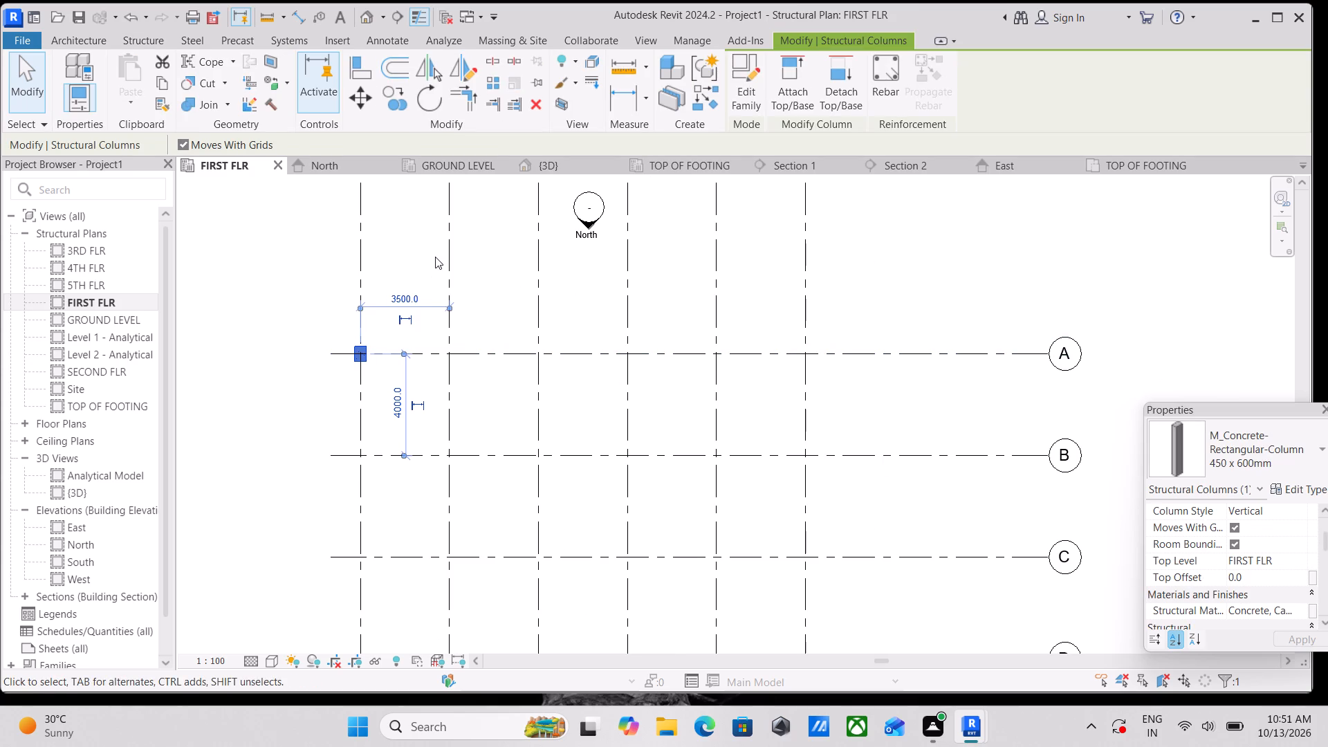
pyautogui.press('Escape')
pyautogui.scroll(-3, 432, 257)
pyautogui.moveTo(387, 291); pyautogui.dragTo(410, 239, button='middle')
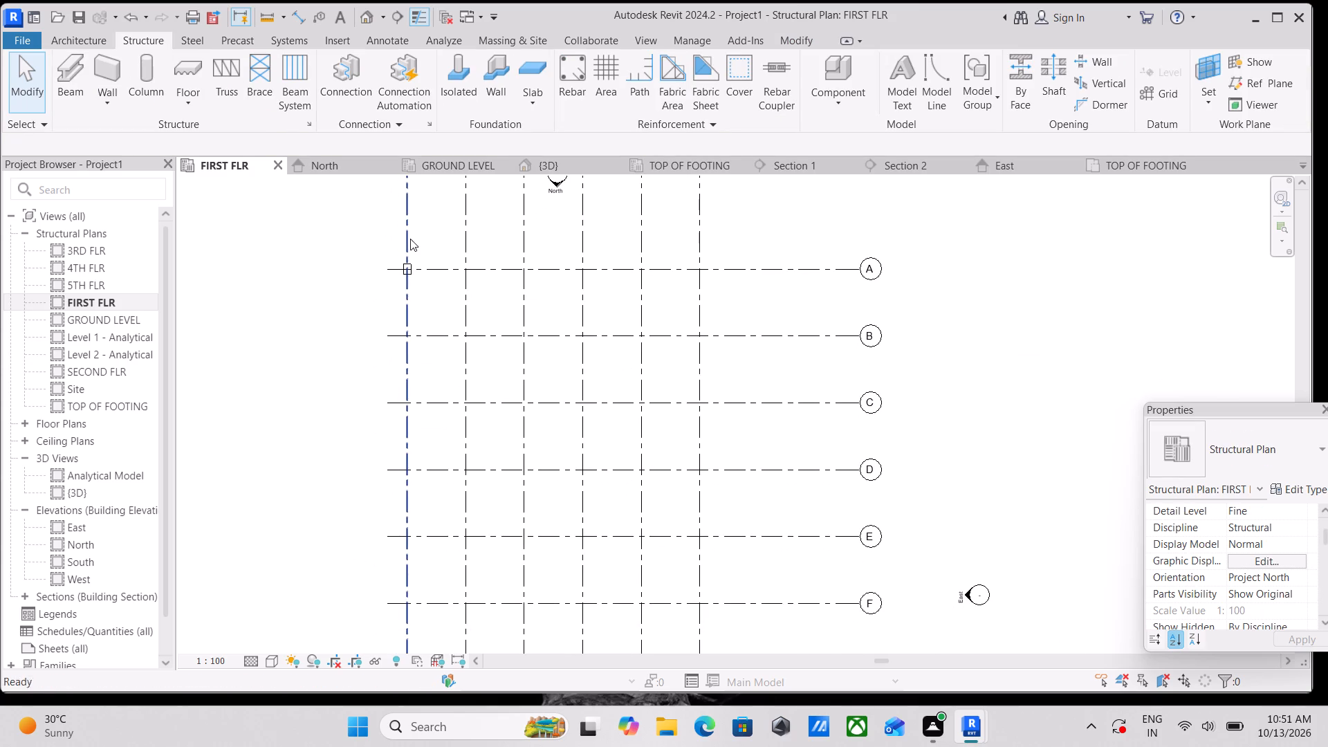
pyautogui.click(410, 275)
pyautogui.rightClick(410, 275)
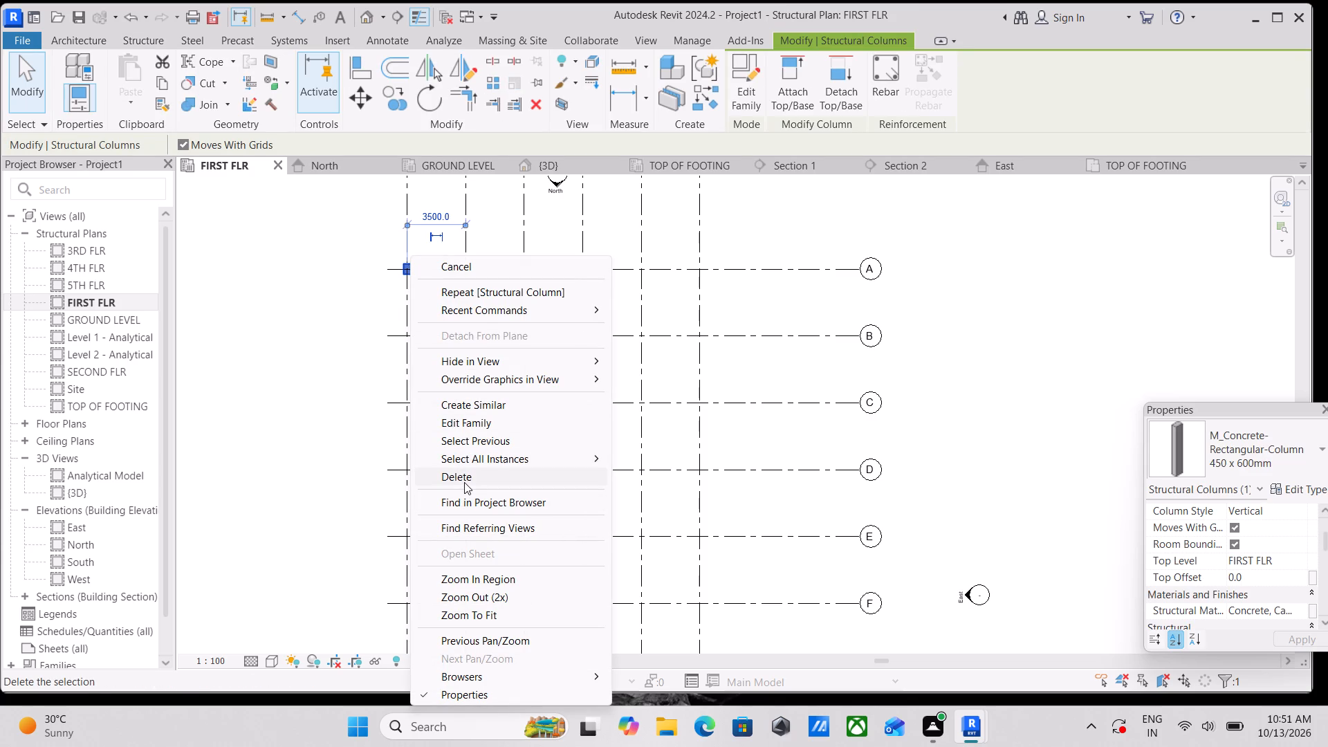
pyautogui.click(464, 482)
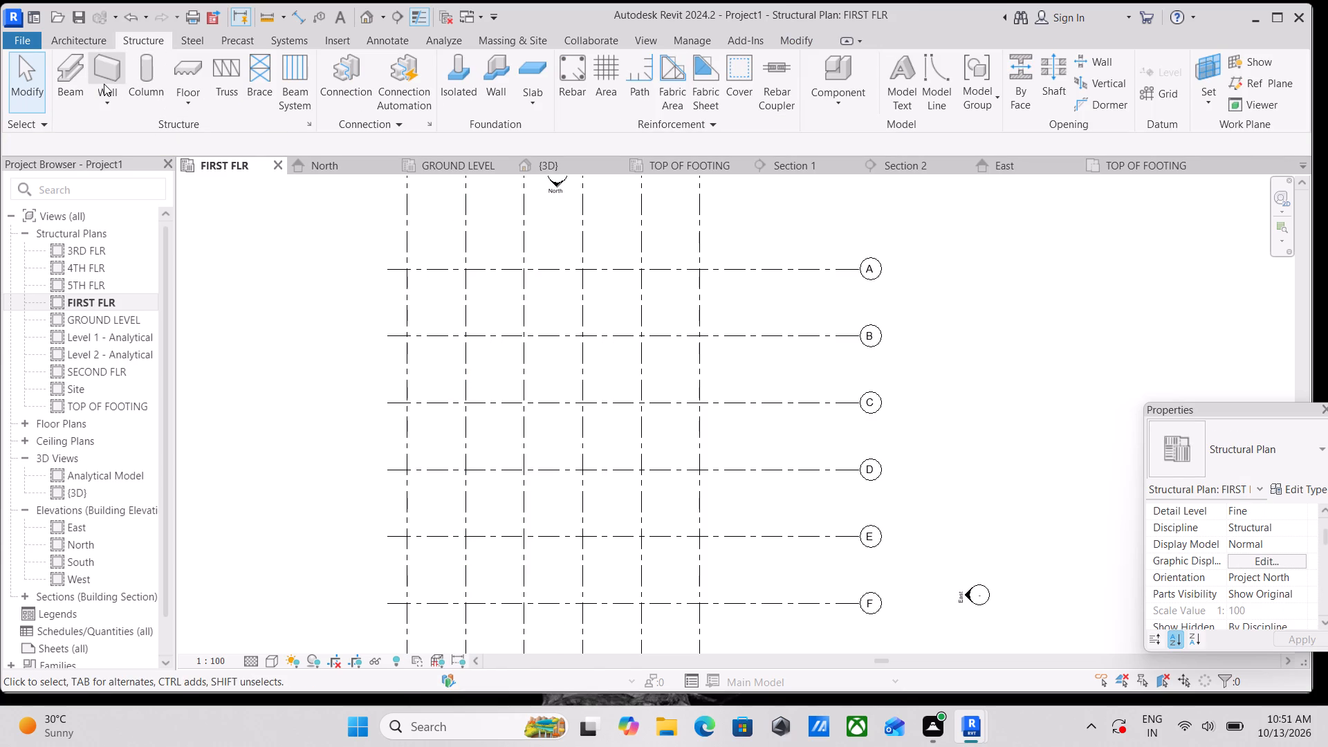
# Place 450 x 600mm concrete columns at all intersections of grids 1 to 6 with B to F, with height up to SECOND FLR.
pyautogui.click(137, 84)
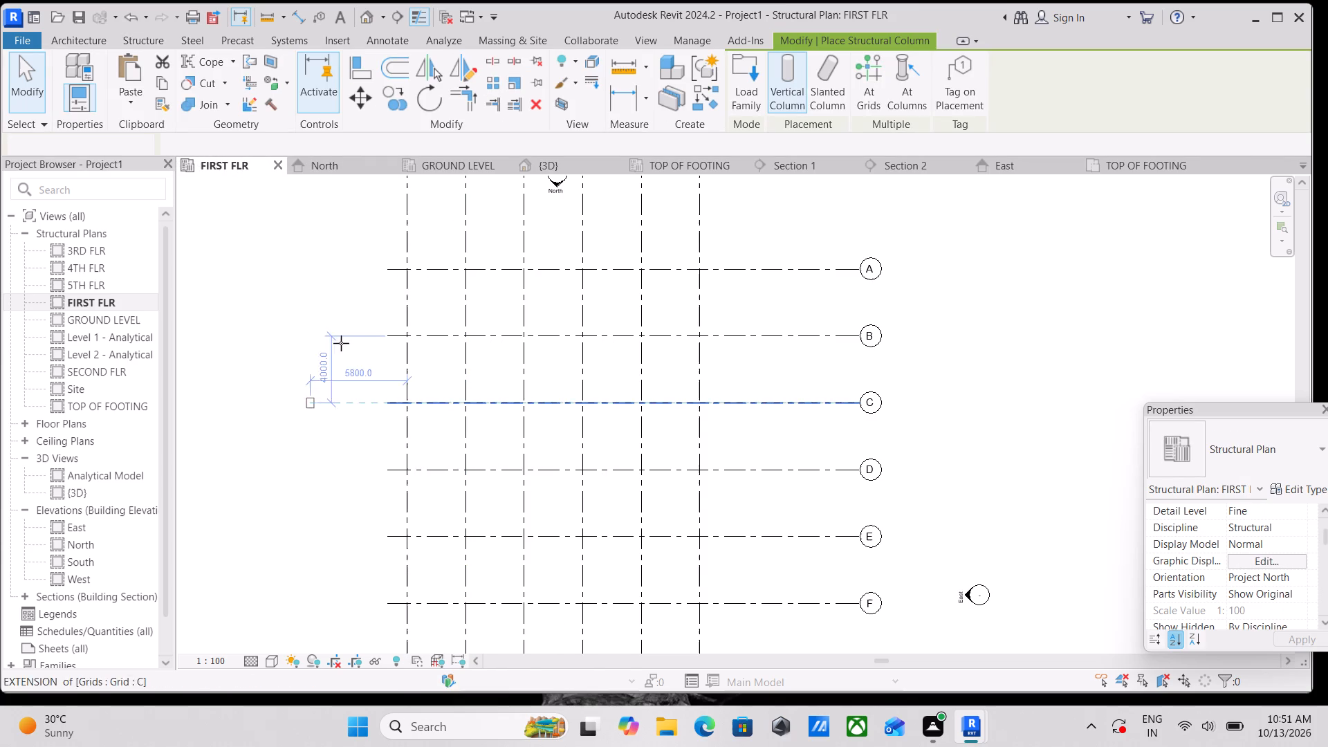
pyautogui.click(875, 93)
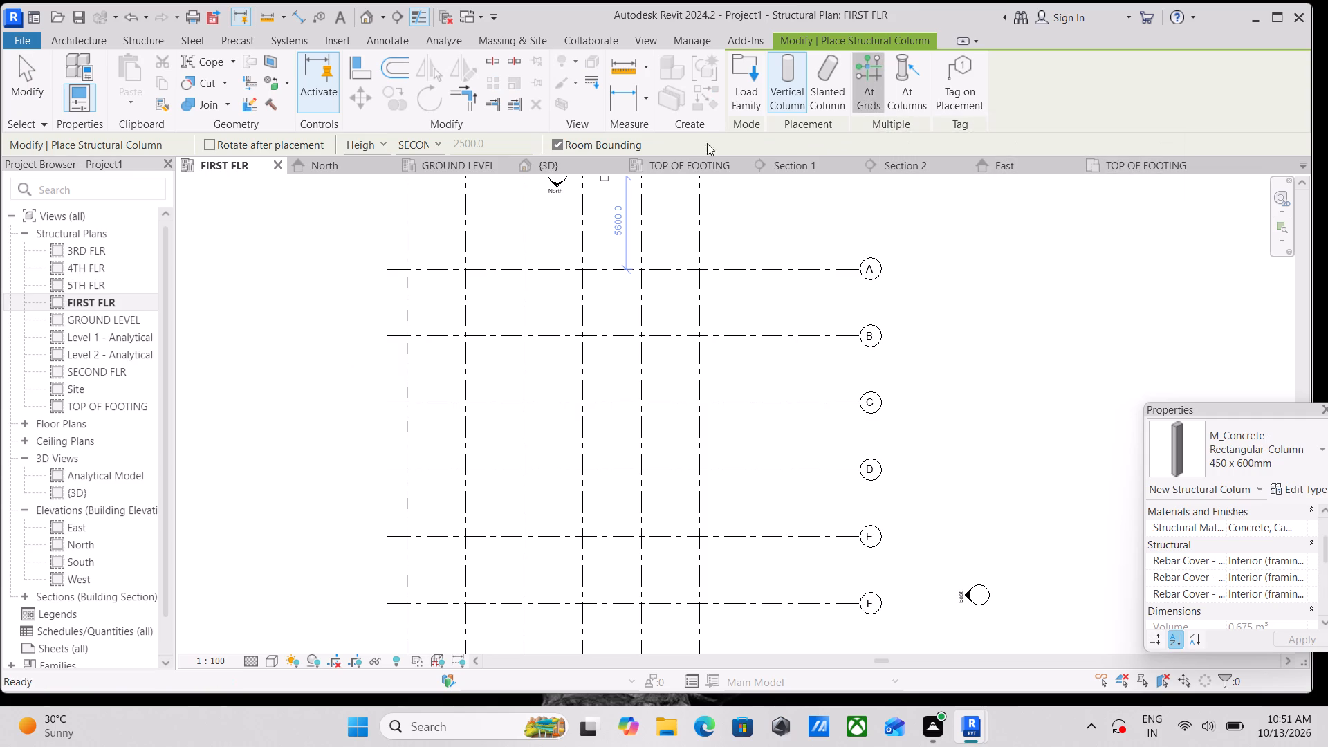
pyautogui.scroll(-1, 891, 373)
pyautogui.moveTo(890, 367); pyautogui.dragTo(849, 255, button='middle')
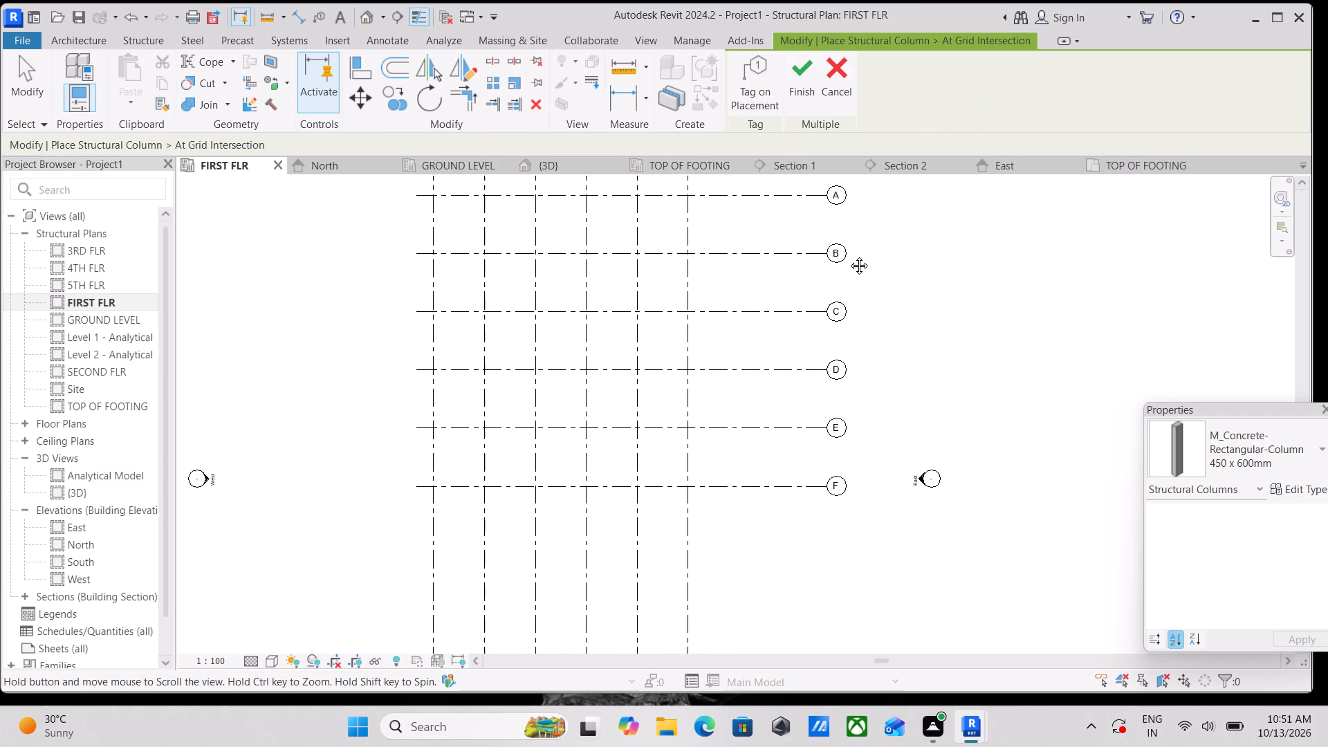
pyautogui.moveTo(849, 255); pyautogui.dragTo(847, 249, button='middle')
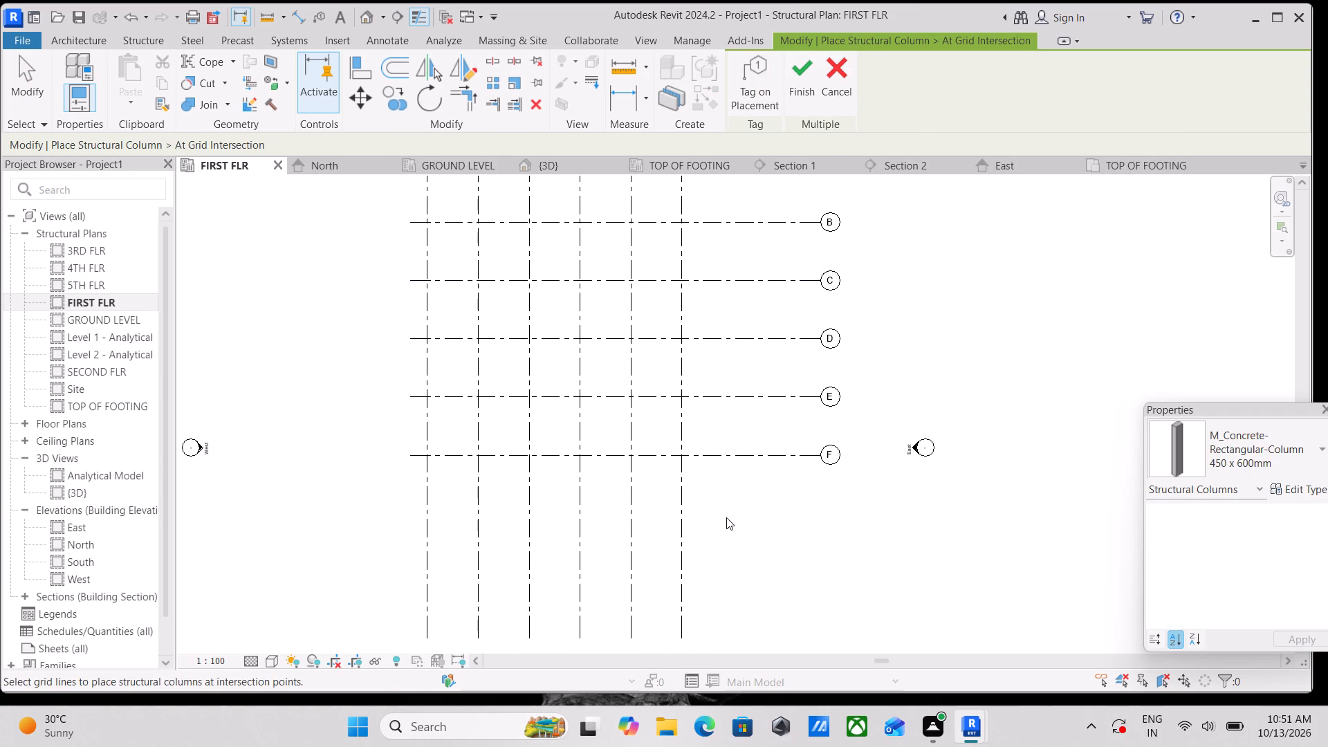
pyautogui.moveTo(710, 480); pyautogui.dragTo(477, 287)
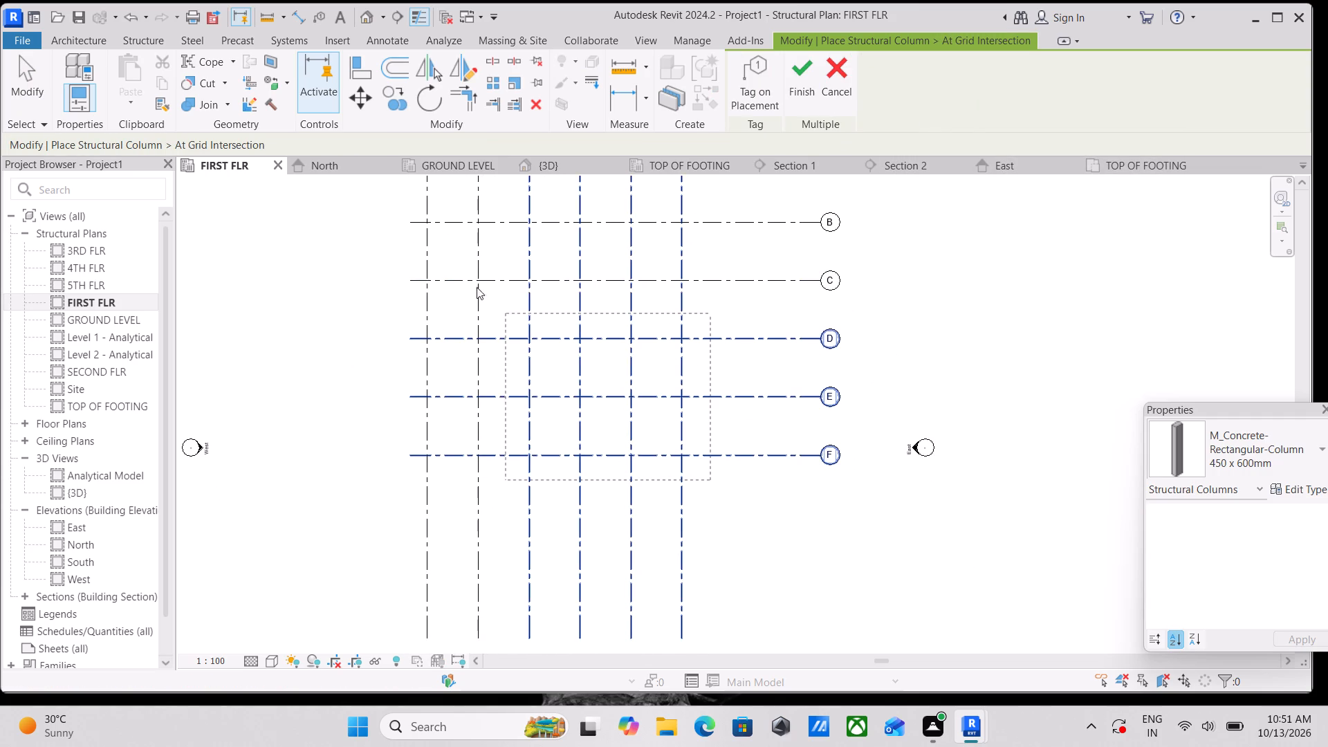
pyautogui.moveTo(477, 287); pyautogui.dragTo(373, 183)
pyautogui.scroll(1, 373, 183)
pyautogui.scroll(-1, 376, 190)
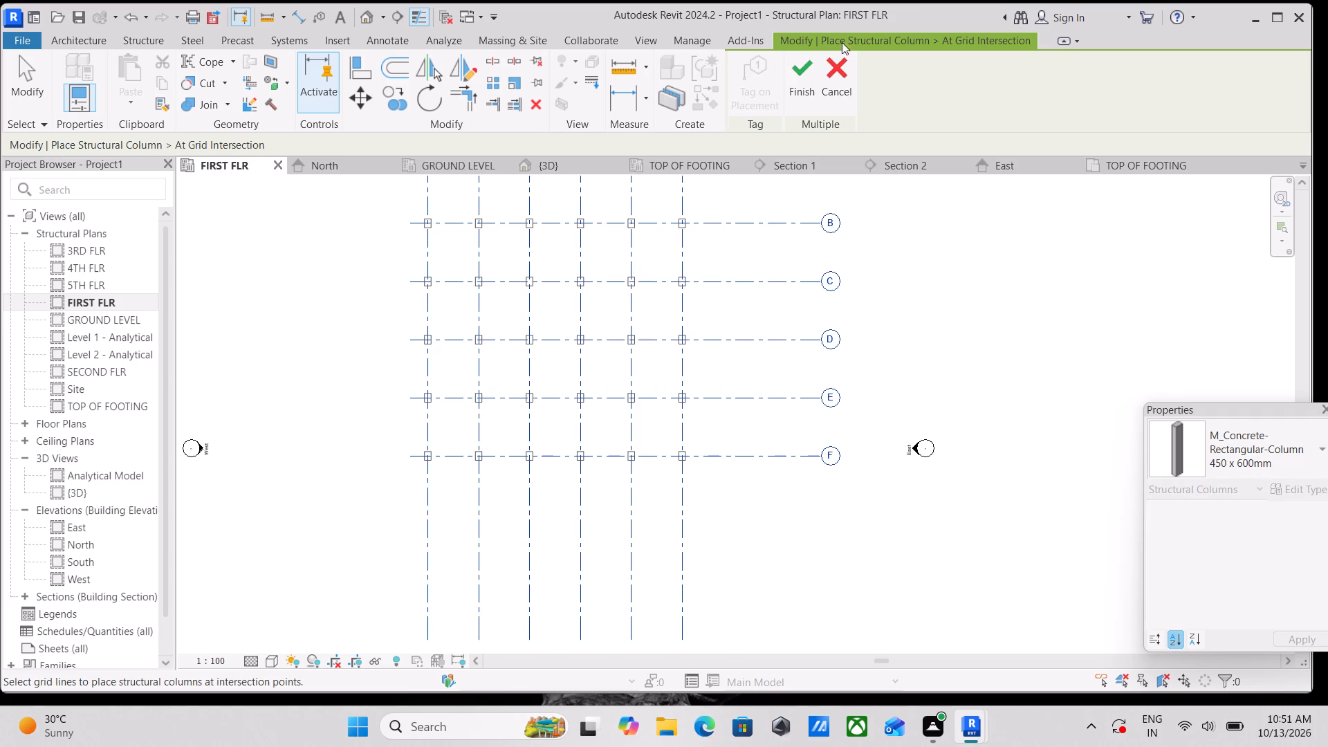
pyautogui.click(808, 76)
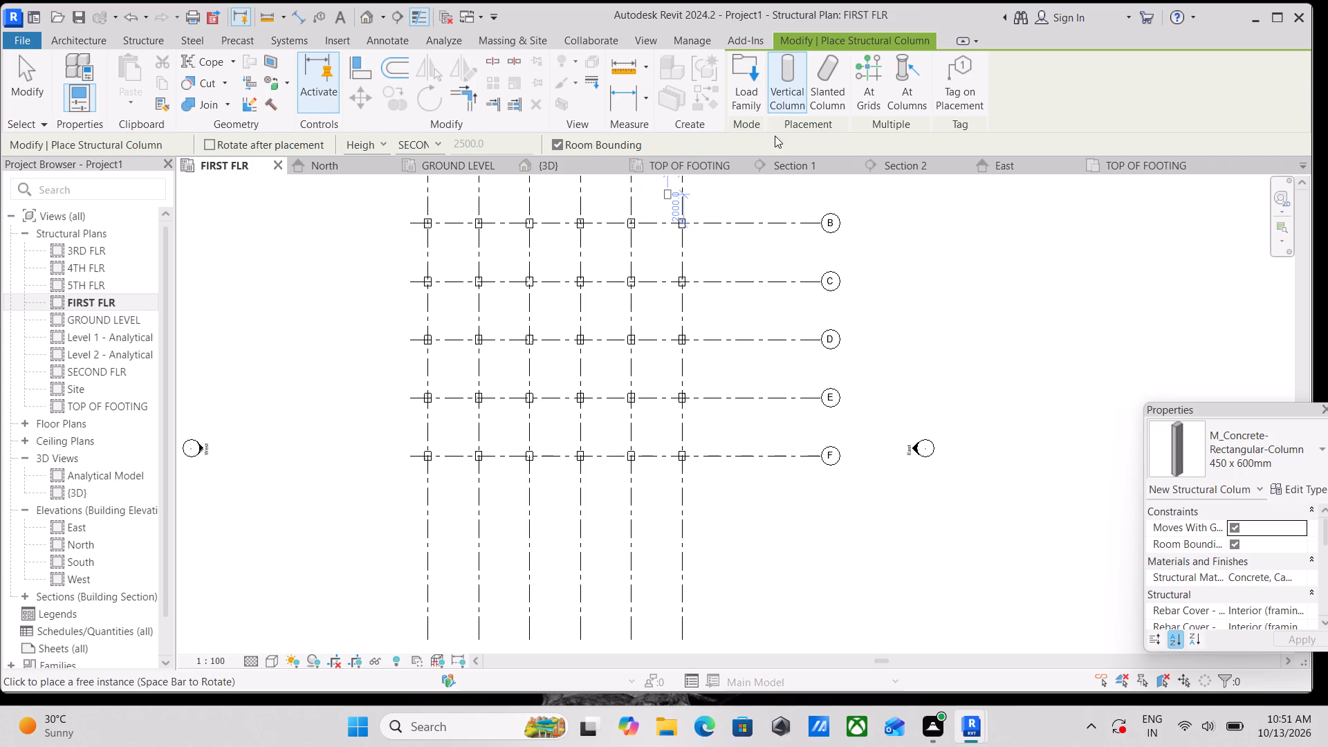
pyautogui.press('Escape')
# Examine the new upper columns against the floor levels in the 3D view from orbited angles and from the right side.
pyautogui.click(547, 163)
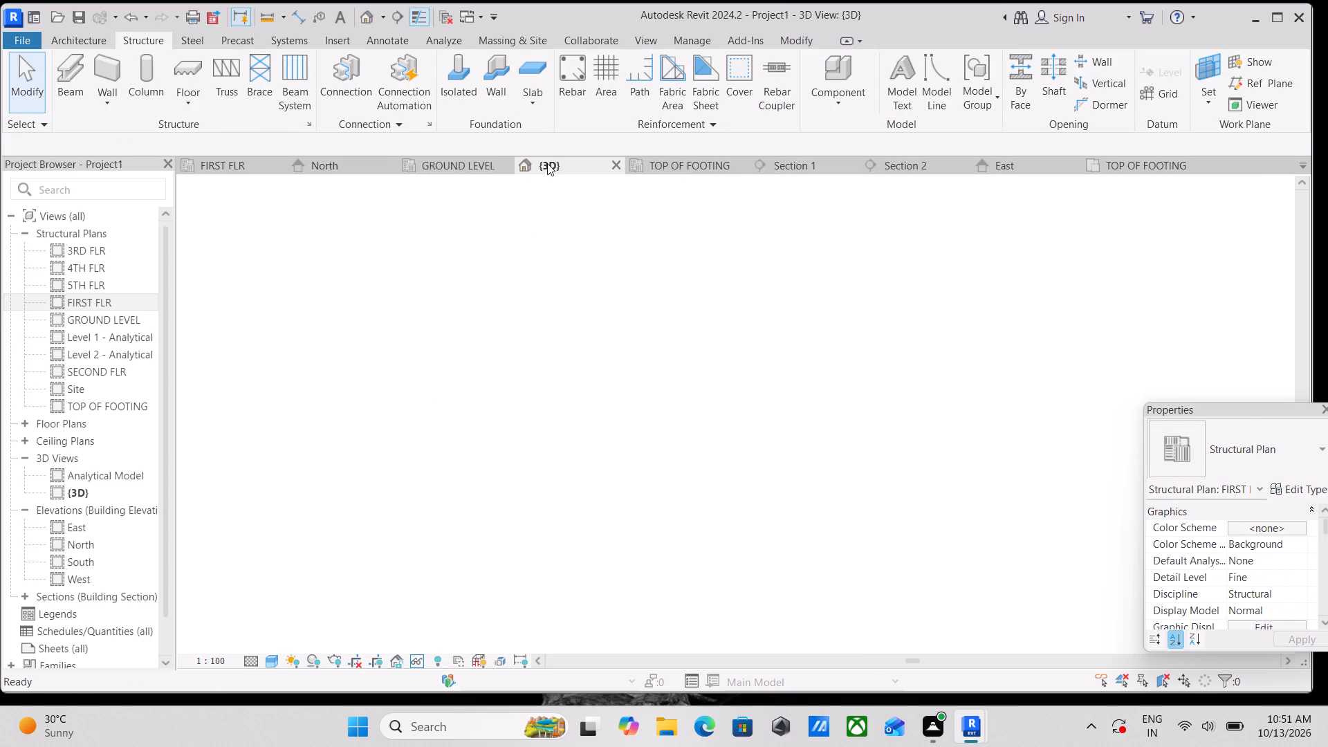
pyautogui.keyDown('shift'); pyautogui.moveTo(629, 526); pyautogui.dragTo(739, 400, button='middle'); pyautogui.keyUp('shift')
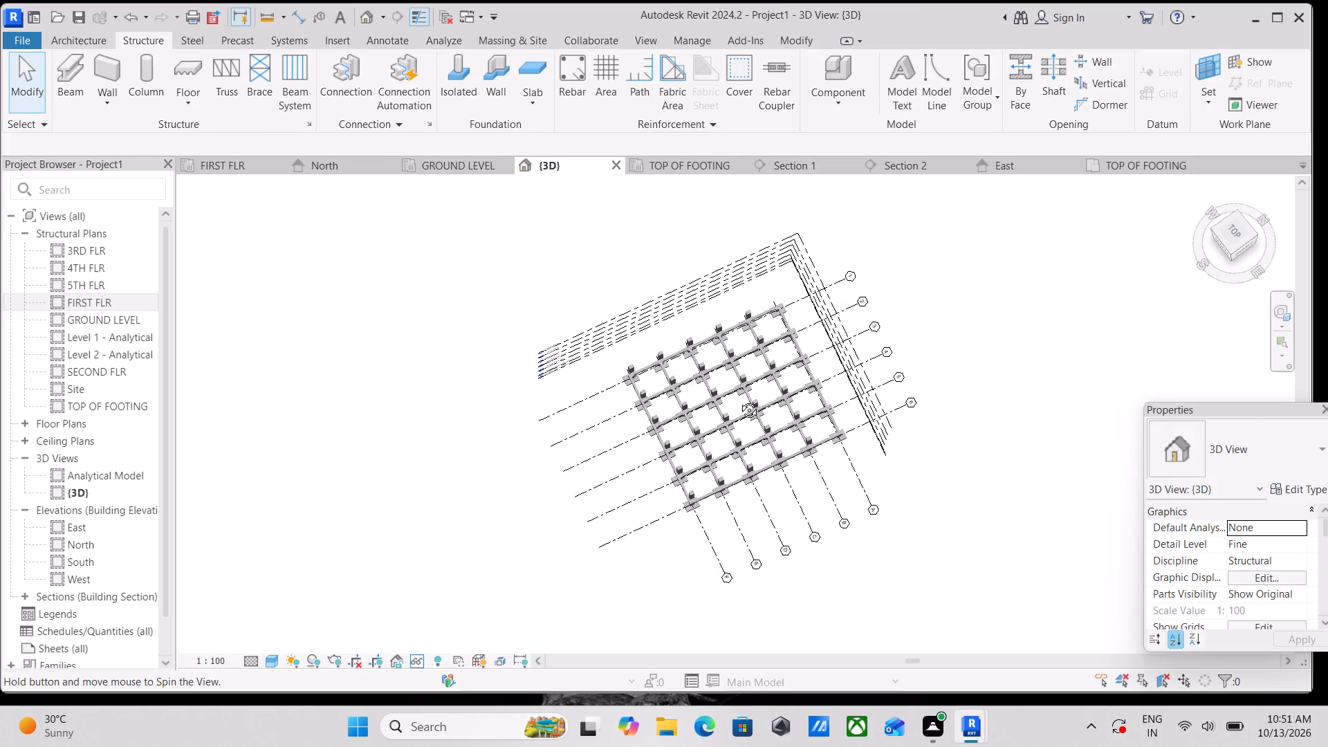
pyautogui.keyDown('shift'); pyautogui.moveTo(739, 400); pyautogui.dragTo(713, 223, button='middle'); pyautogui.keyUp('shift')
pyautogui.keyDown('shift'); pyautogui.moveTo(727, 515); pyautogui.dragTo(728, 368, button='middle'); pyautogui.keyUp('shift')
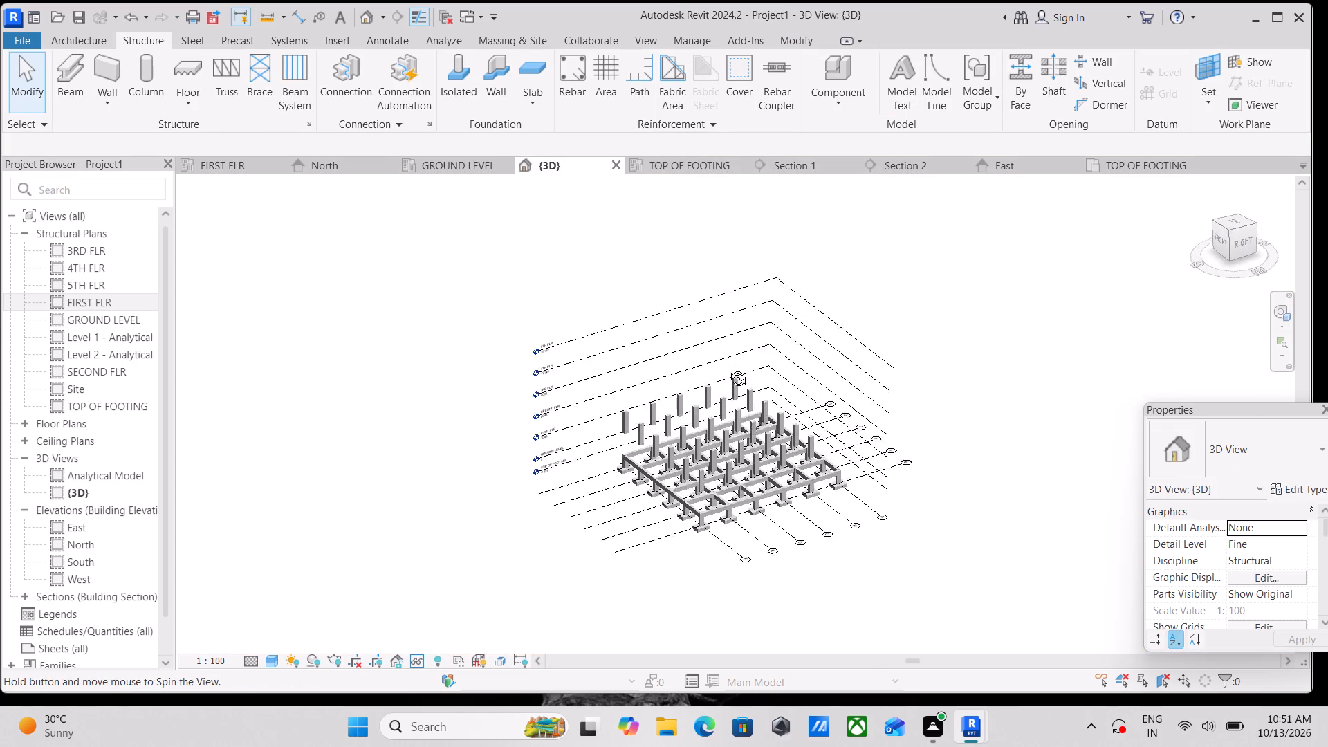
pyautogui.keyDown('shift'); pyautogui.moveTo(728, 368); pyautogui.dragTo(611, 230, button='middle'); pyautogui.keyUp('shift')
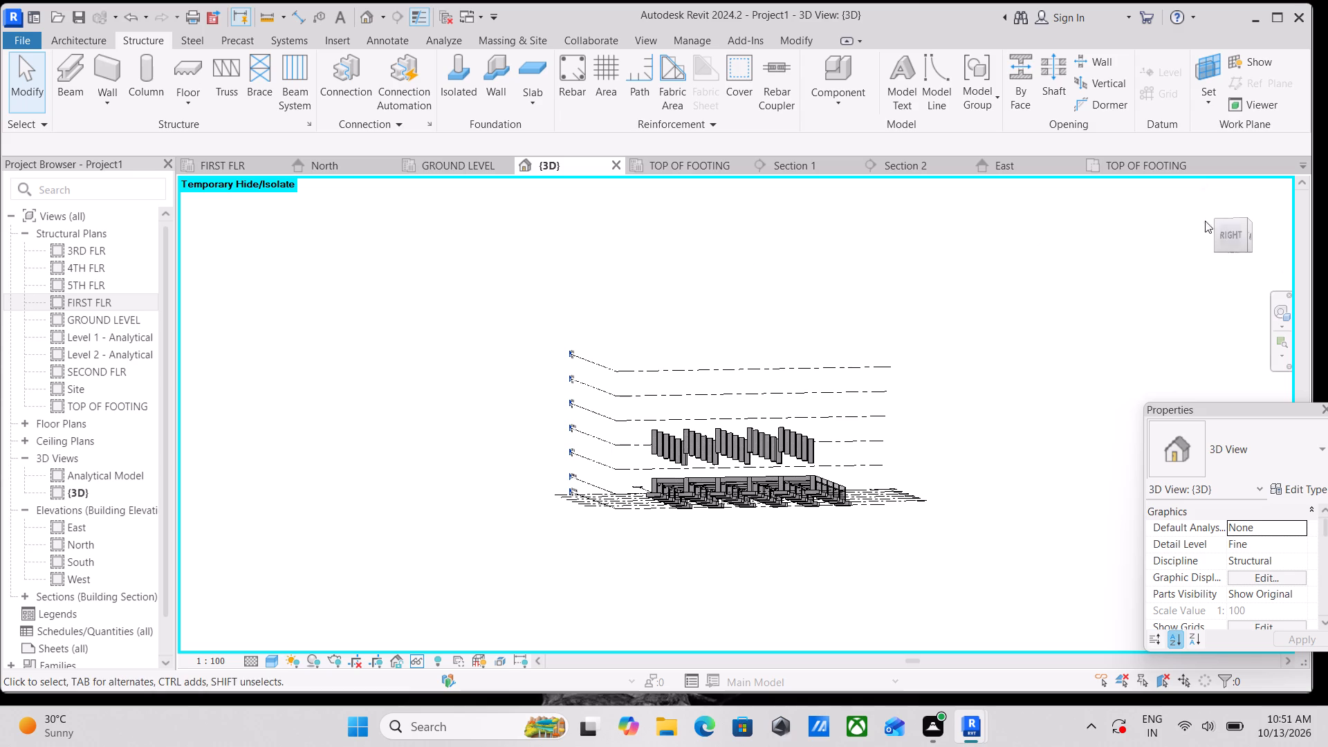
pyautogui.click(1222, 230)
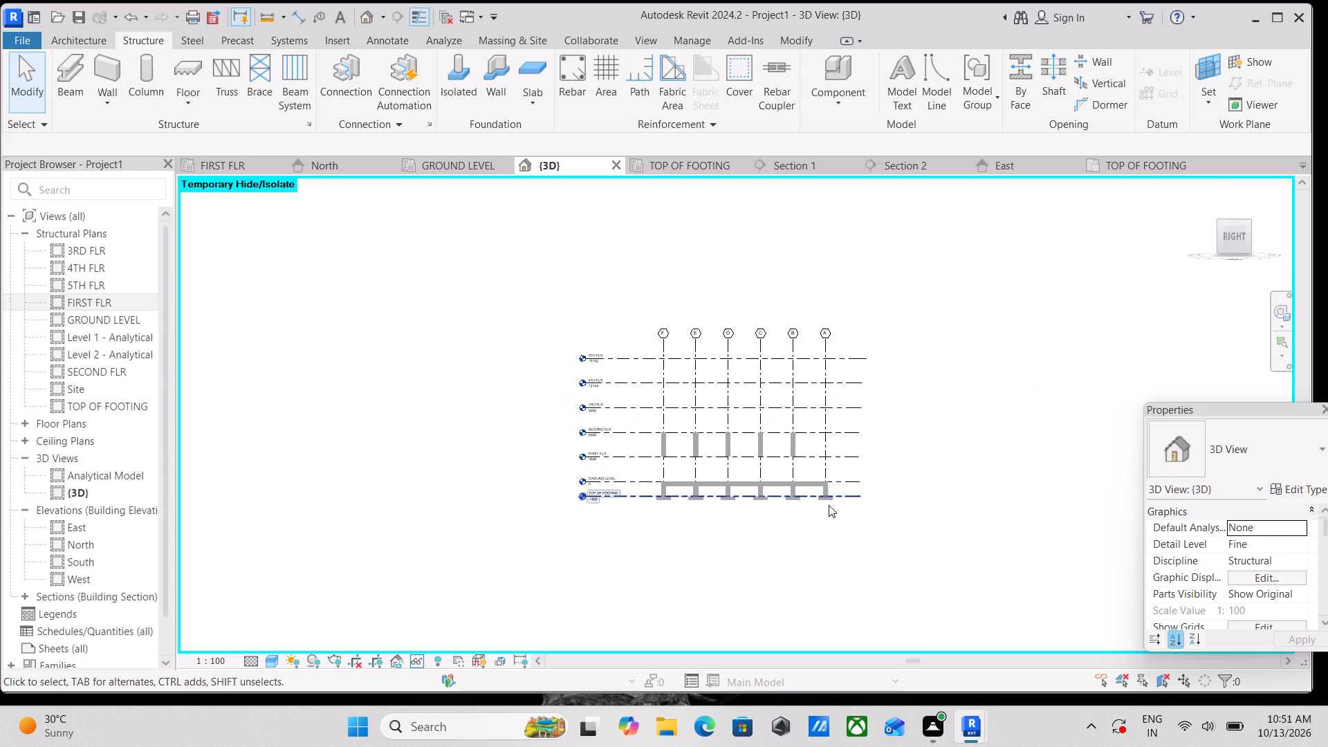
pyautogui.scroll(3, 783, 493)
pyautogui.scroll(2, 789, 436)
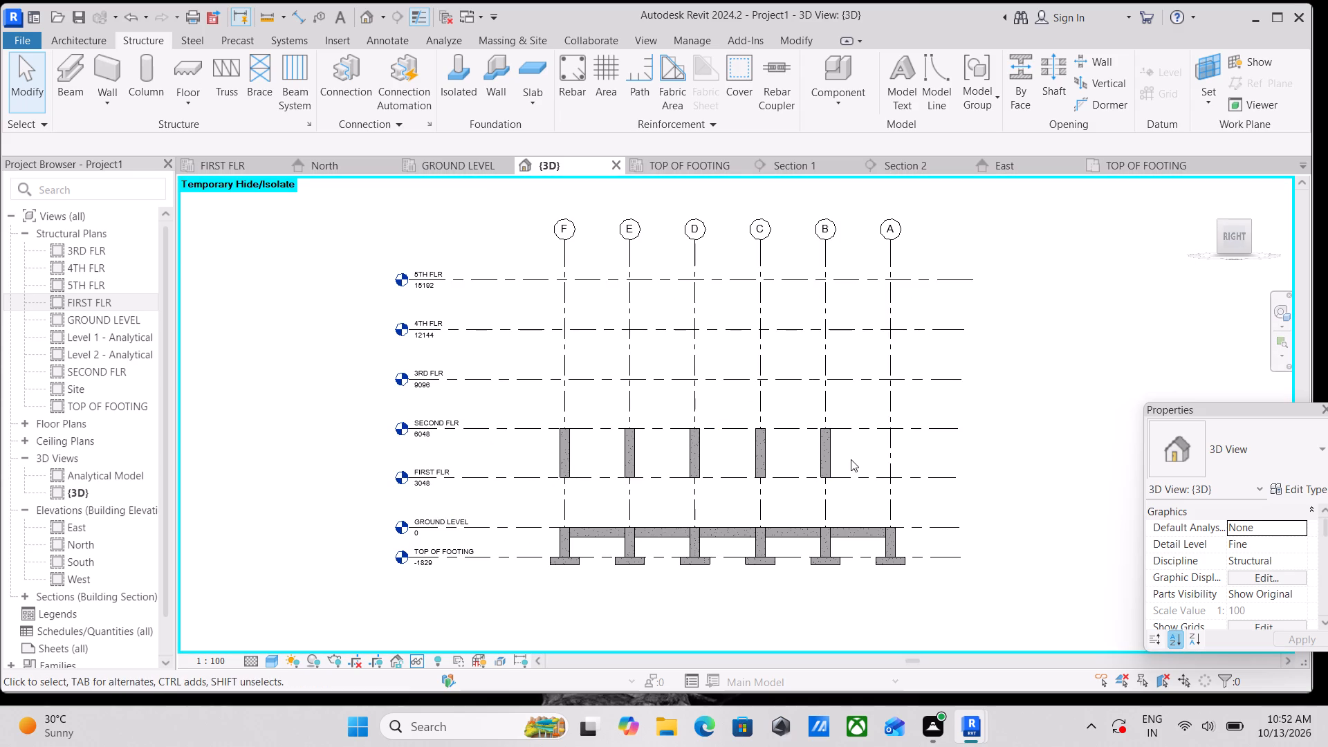
# Select all the columns between FIRST FLR and SECOND FLR along grids B to F and set their base level to GROUND LEVEL.
pyautogui.moveTo(541, 389); pyautogui.dragTo(587, 475)
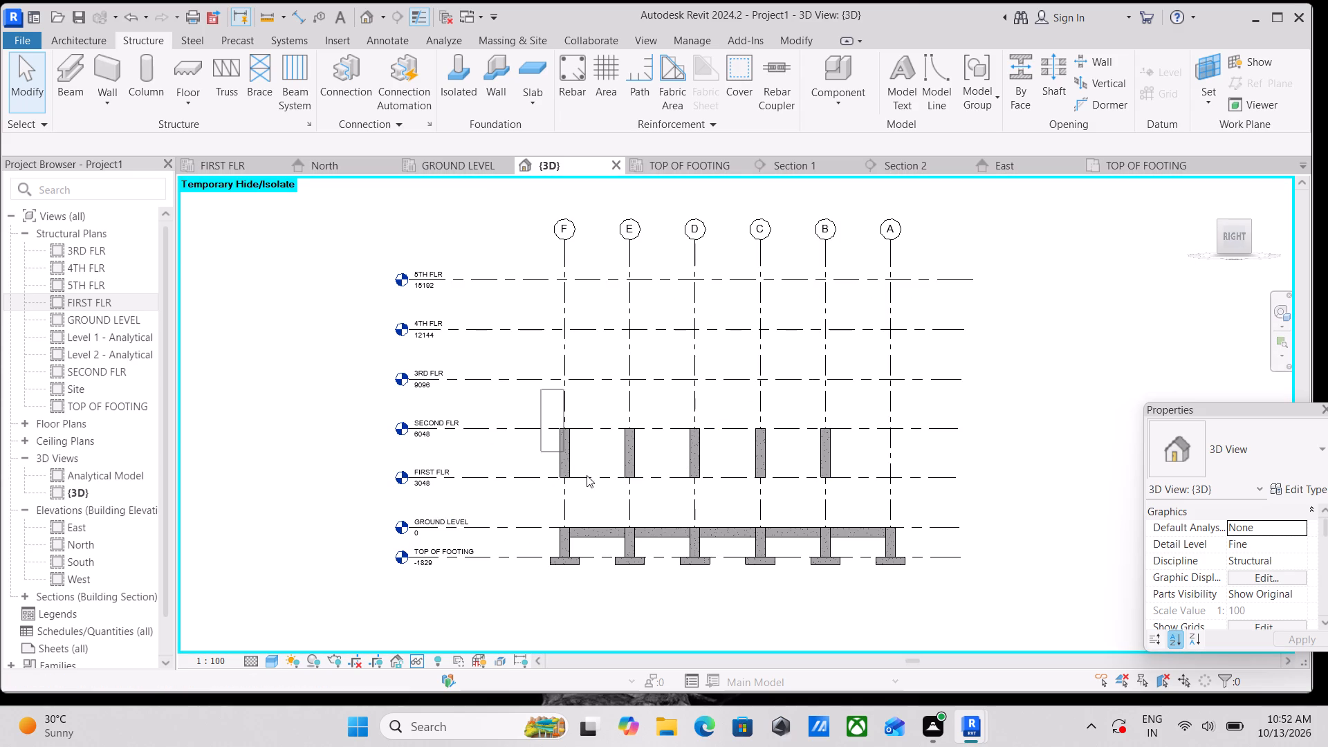
pyautogui.moveTo(587, 475); pyautogui.dragTo(871, 496)
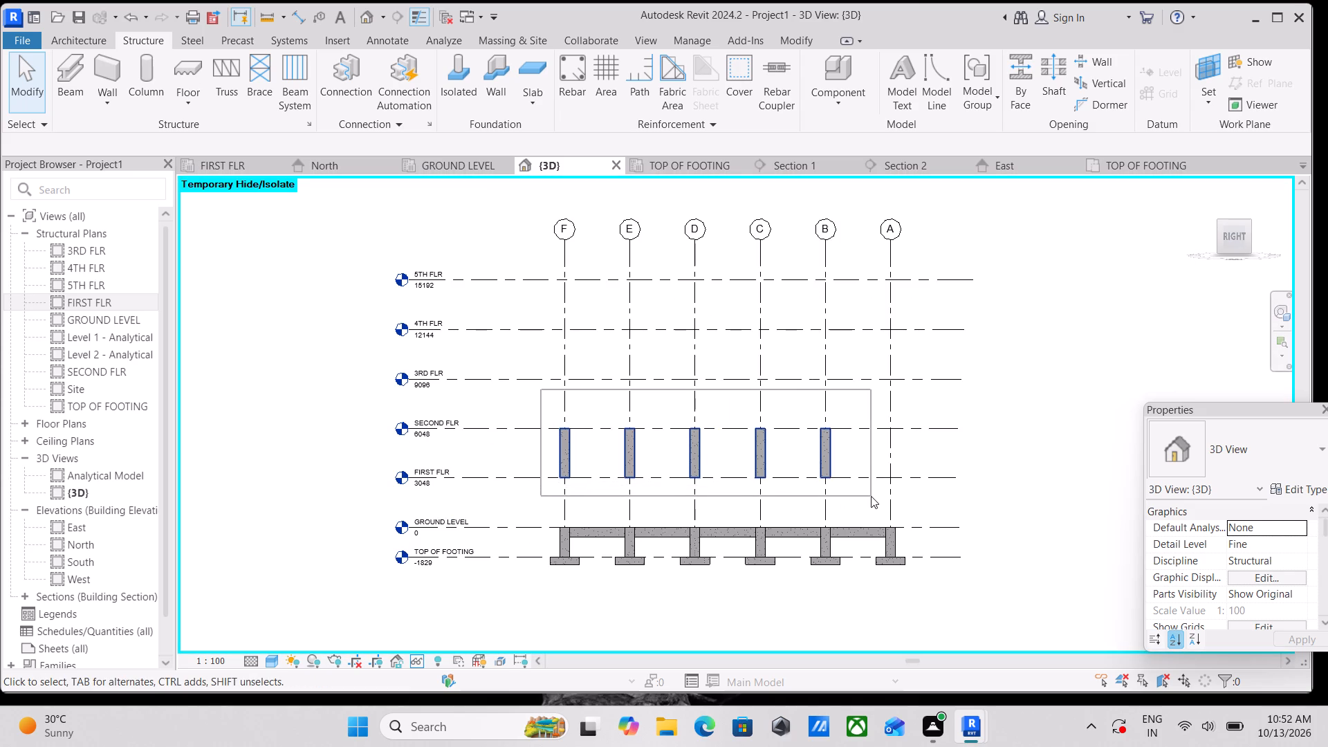
pyautogui.keyDown('shift'); pyautogui.moveTo(695, 471); pyautogui.dragTo(726, 552, button='middle'); pyautogui.keyUp('shift')
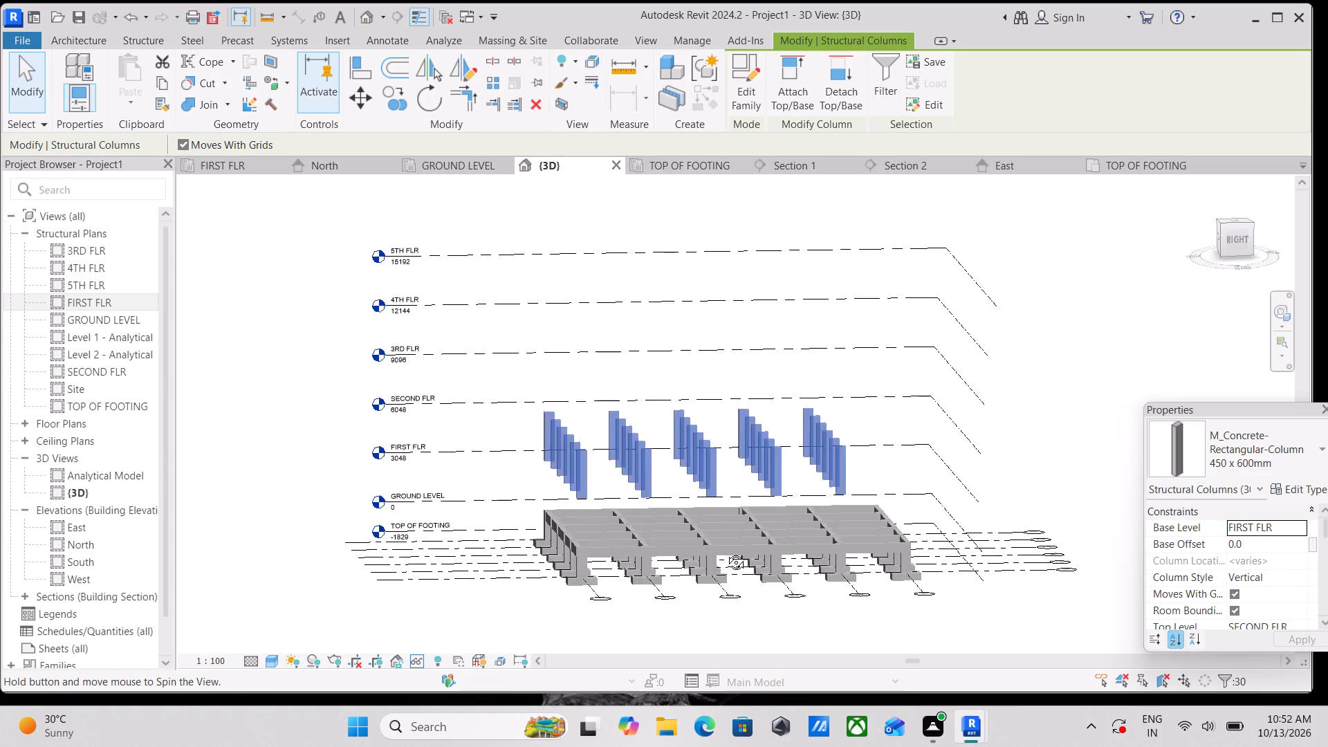
pyautogui.keyDown('shift'); pyautogui.moveTo(726, 552); pyautogui.dragTo(702, 481, button='middle'); pyautogui.keyUp('shift')
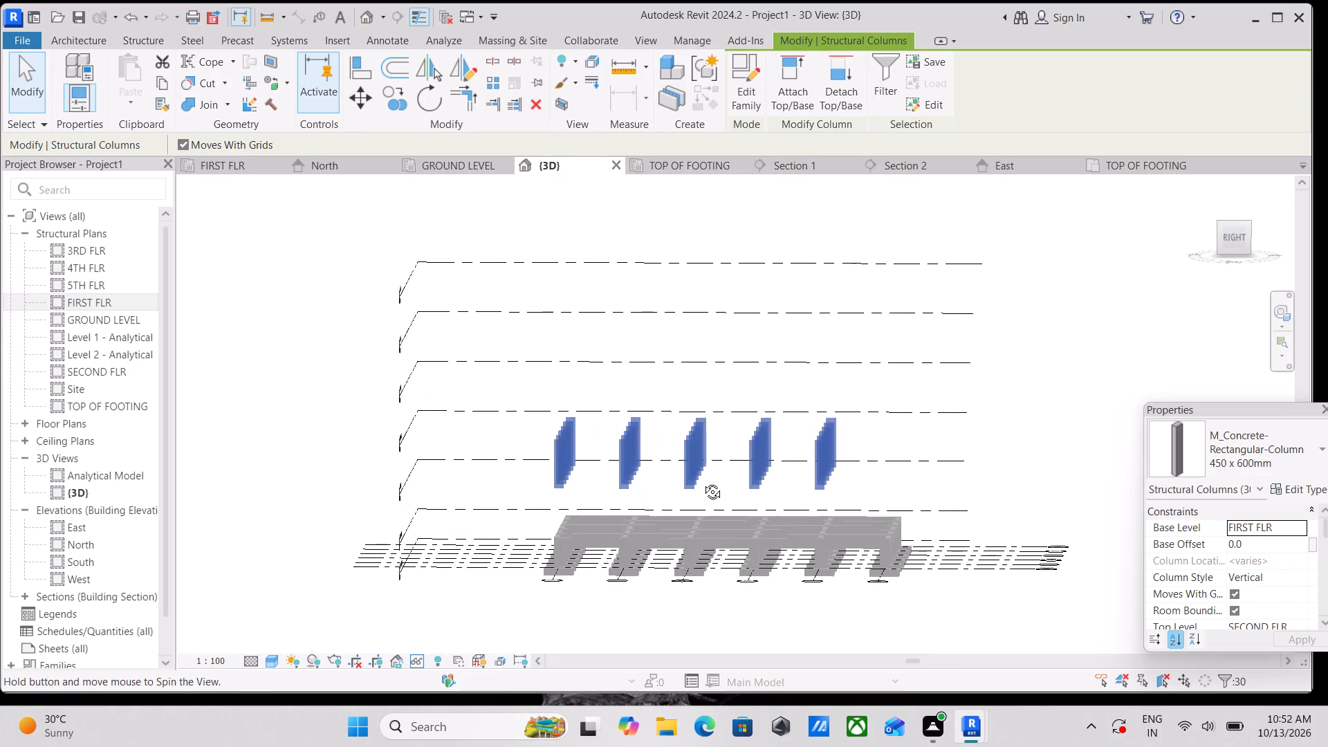
pyautogui.keyDown('shift'); pyautogui.moveTo(702, 481); pyautogui.dragTo(708, 462, button='middle'); pyautogui.keyUp('shift')
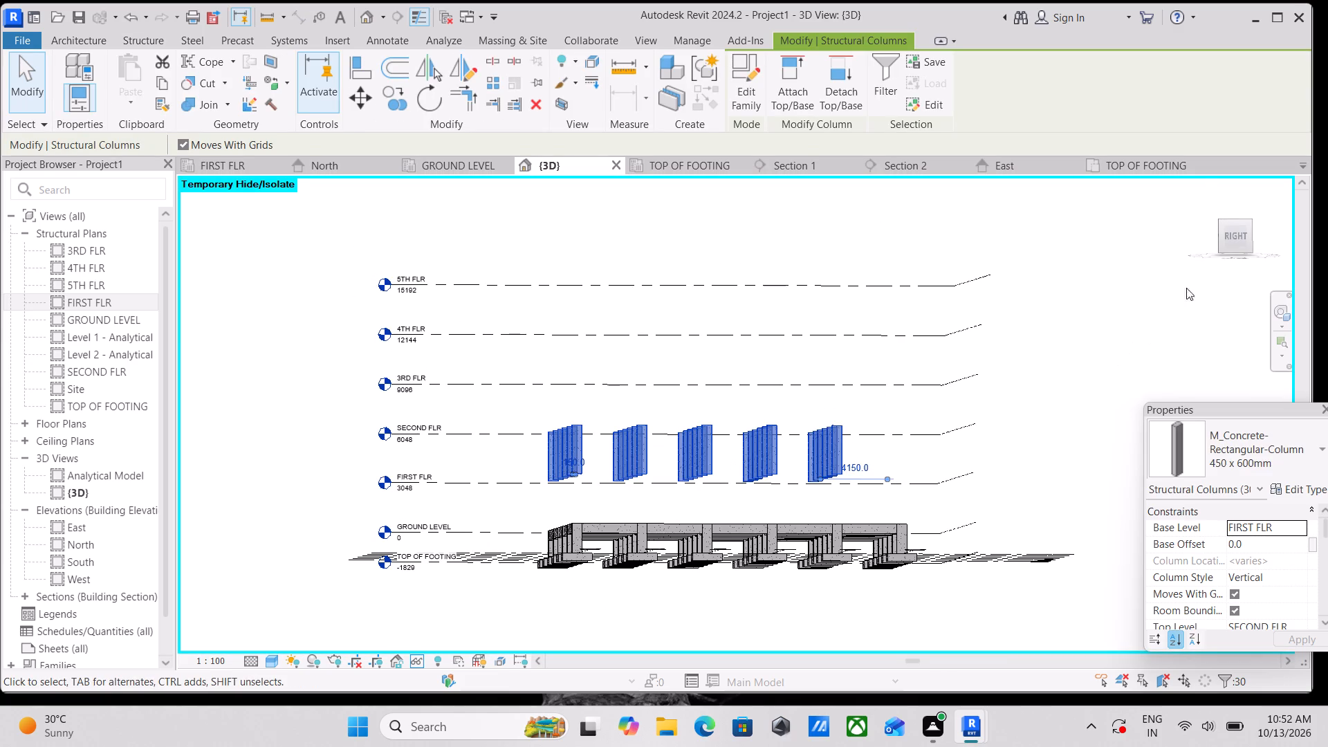
pyautogui.click(1237, 232)
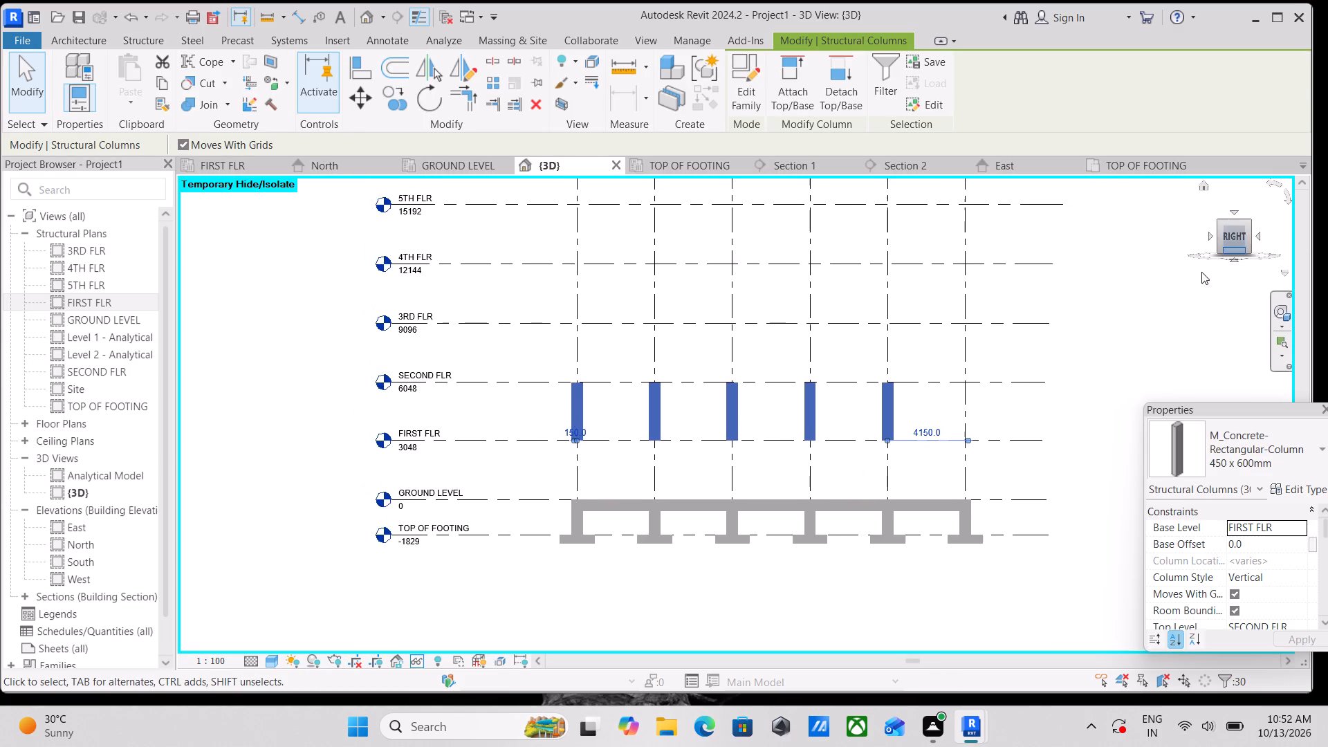
pyautogui.click(1294, 523)
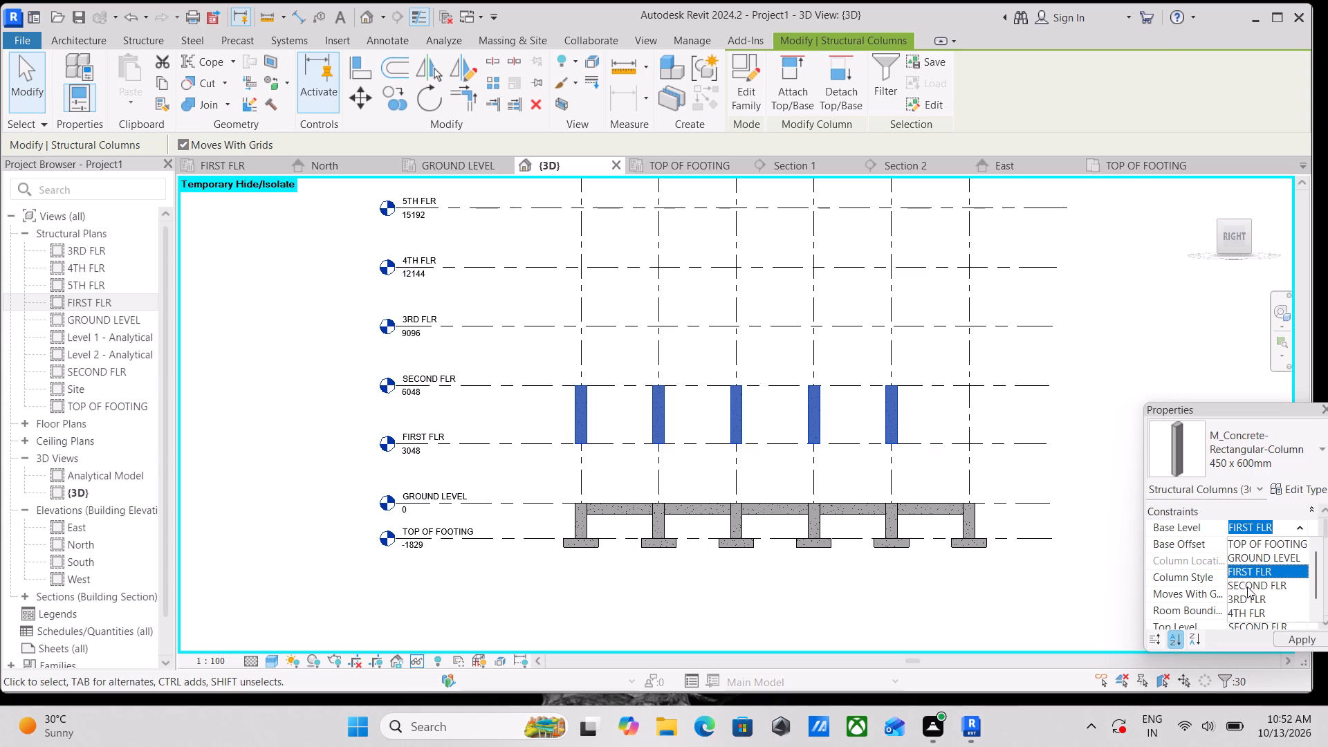
pyautogui.click(1255, 552)
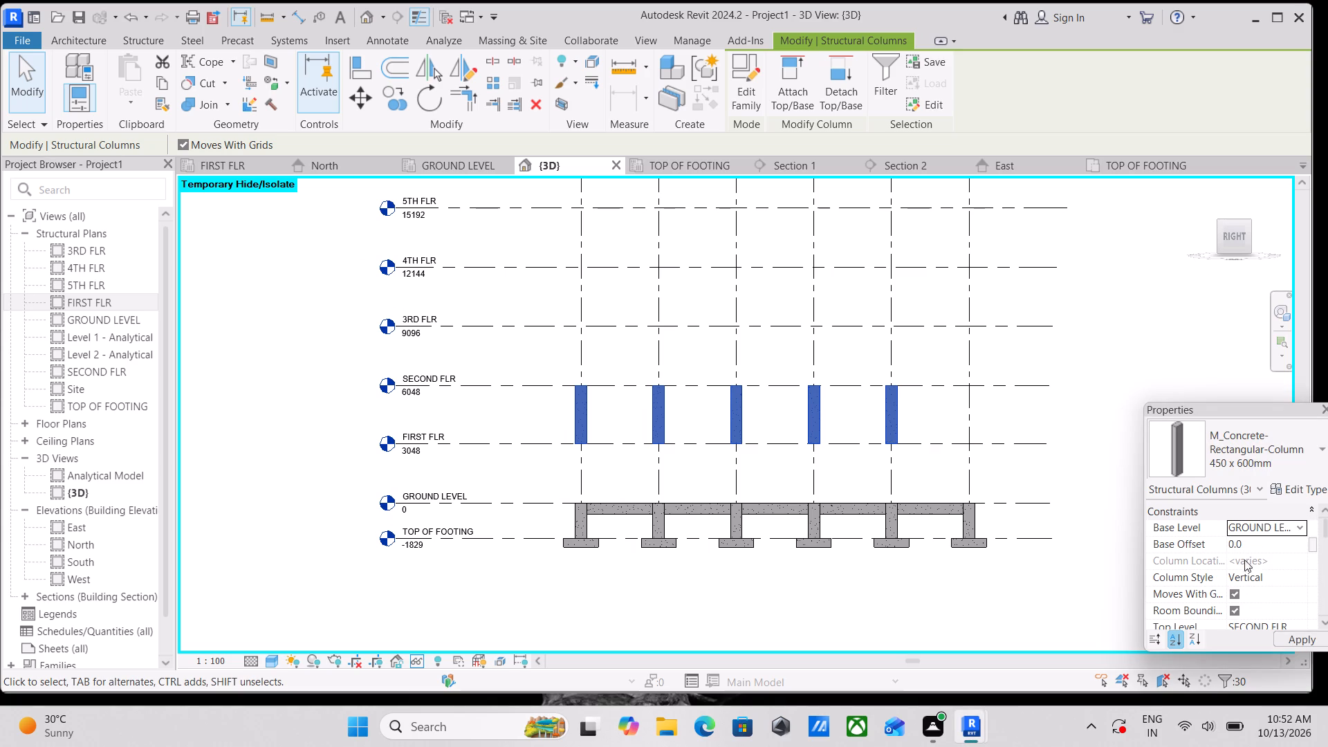
# Set the selected columns' top level to FIRST FLR and clear the selection.
pyautogui.scroll(-1, 1248, 575)
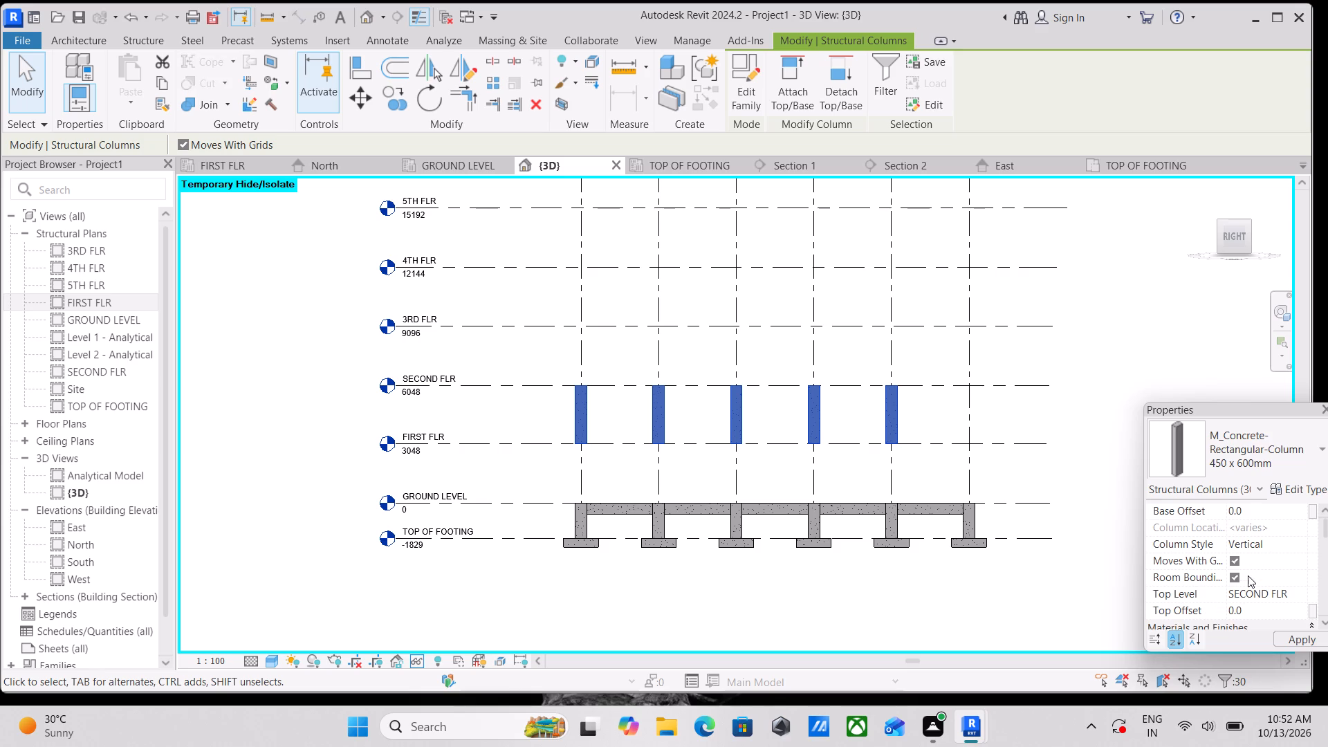
pyautogui.scroll(-2, 1266, 553)
pyautogui.scroll(5, 1264, 560)
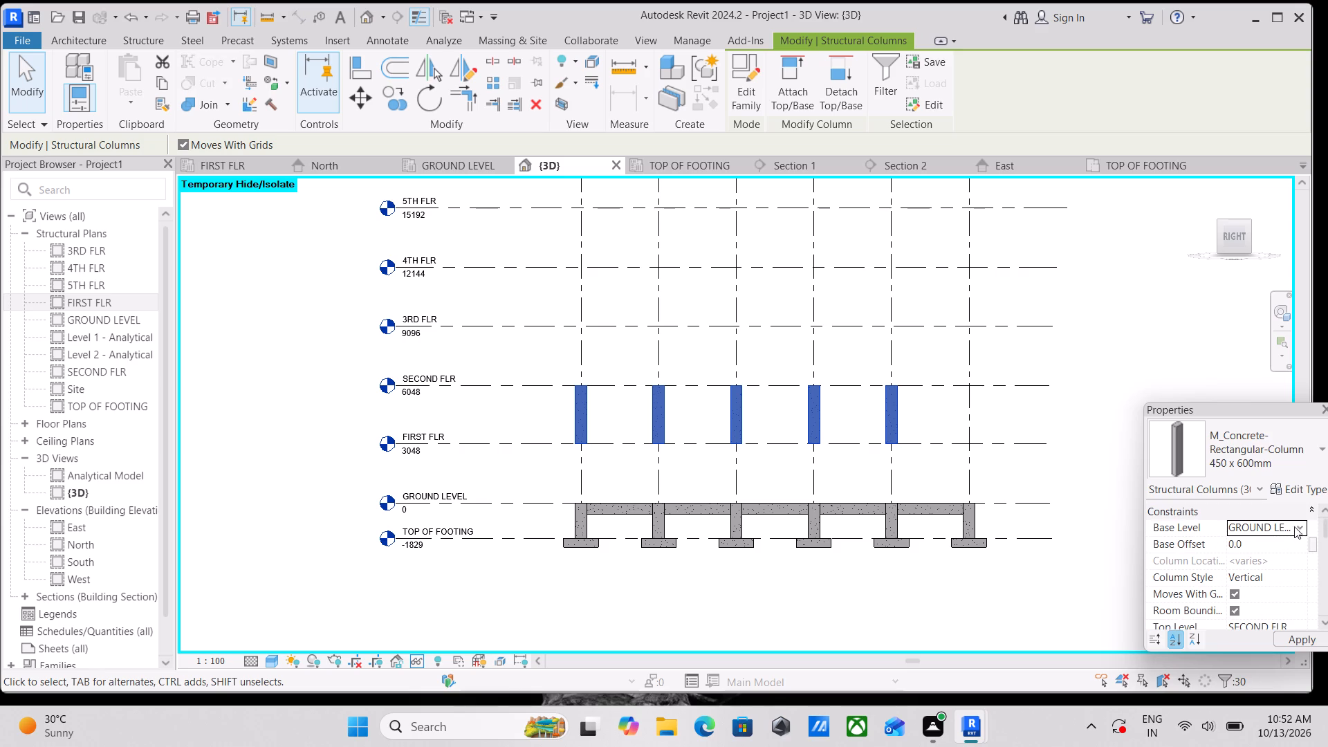
pyautogui.scroll(-2, 1263, 578)
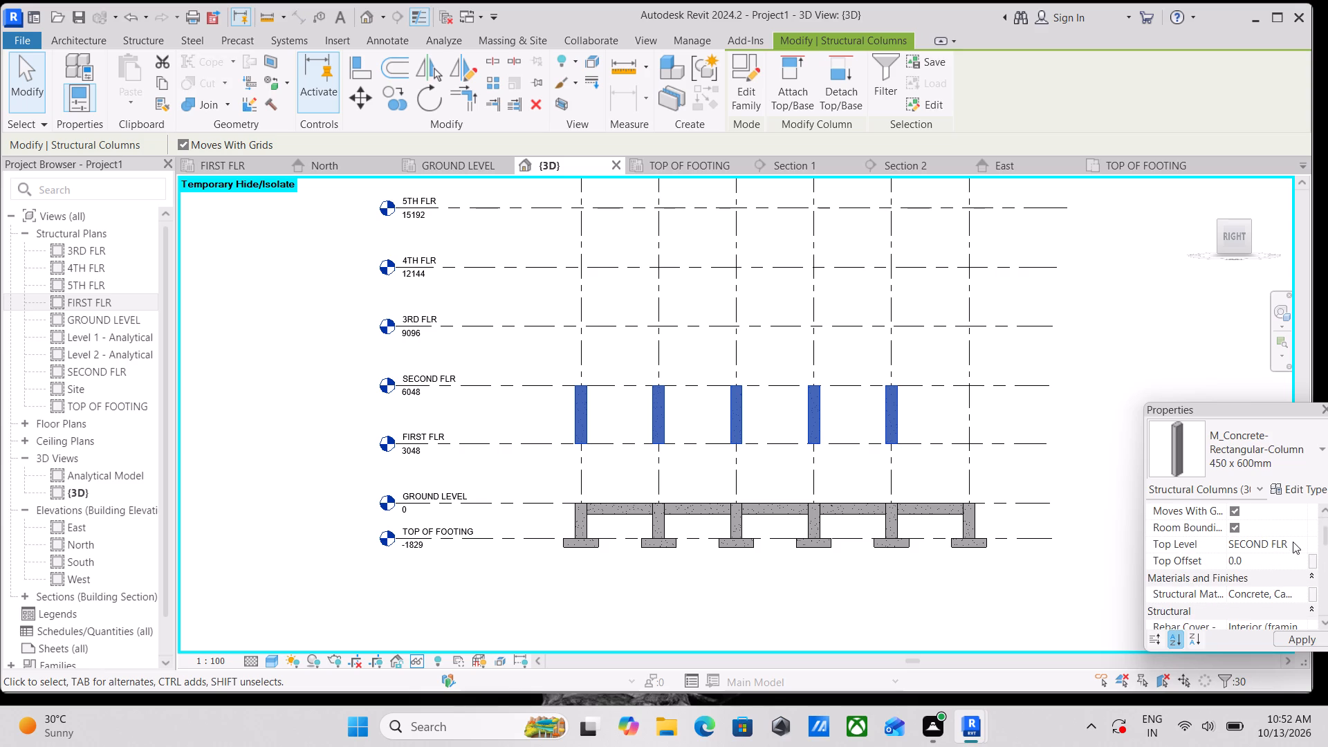
pyautogui.click(1293, 542)
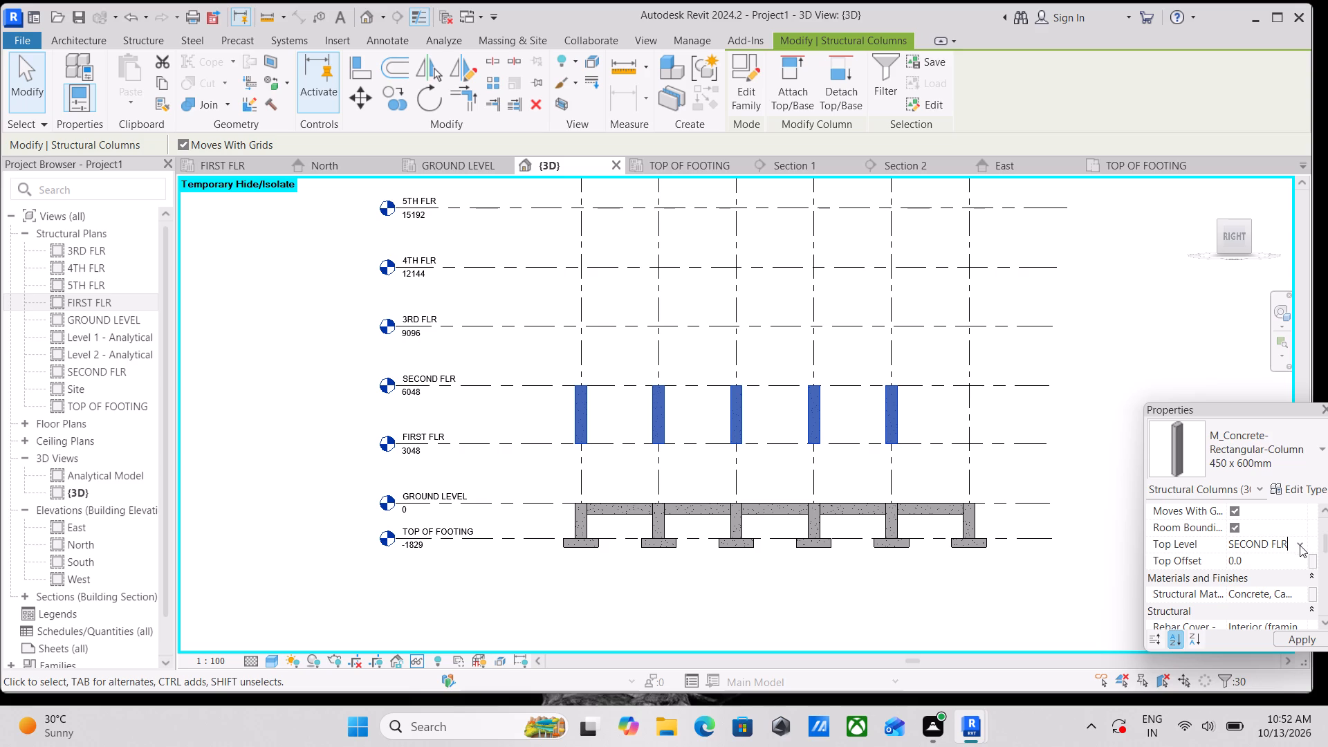
pyautogui.click(1300, 544)
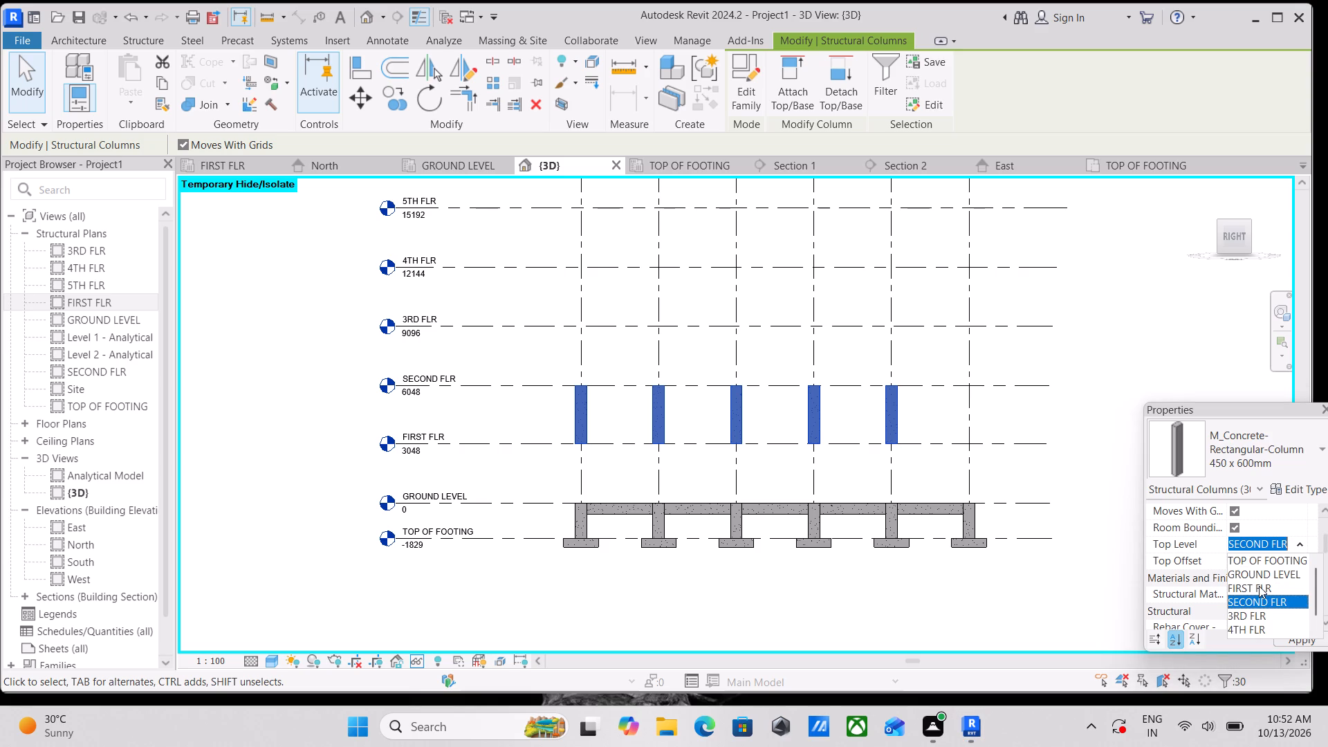
pyautogui.click(1259, 586)
pyautogui.scroll(6, 1262, 535)
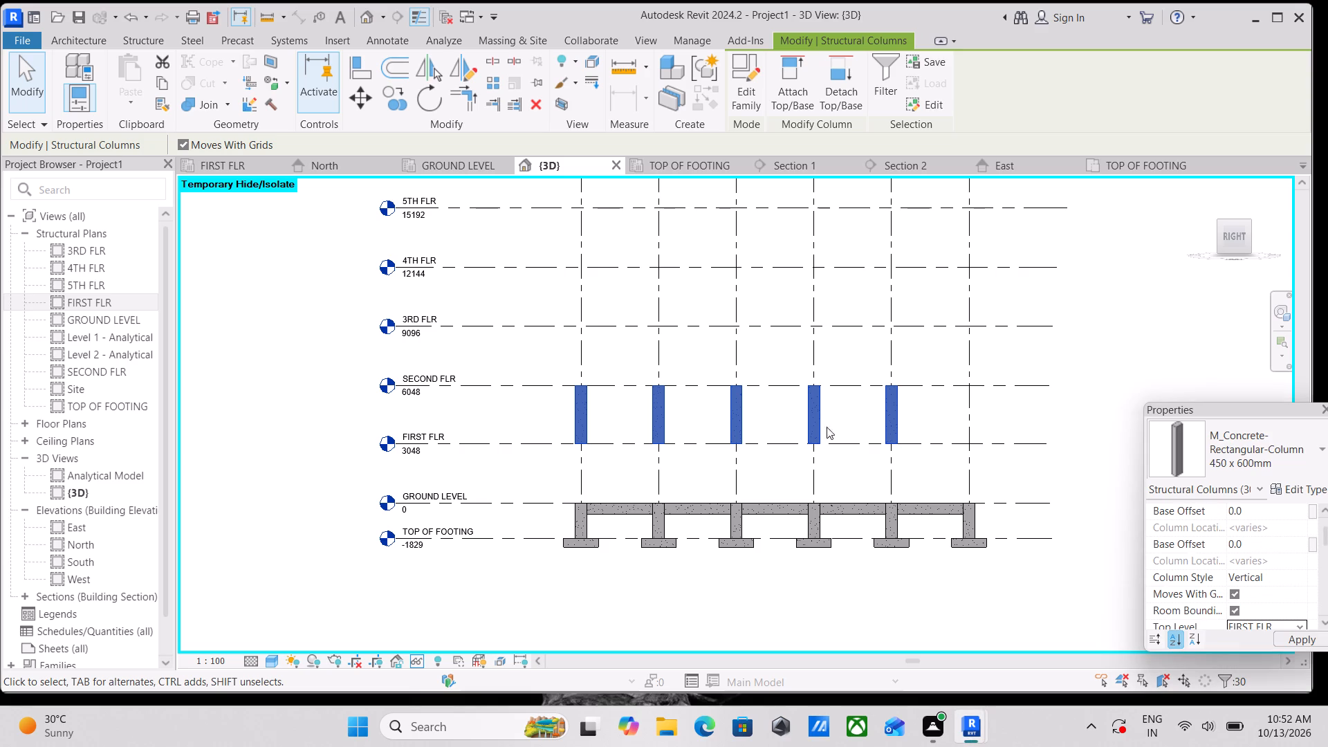
pyautogui.scroll(-2, 665, 443)
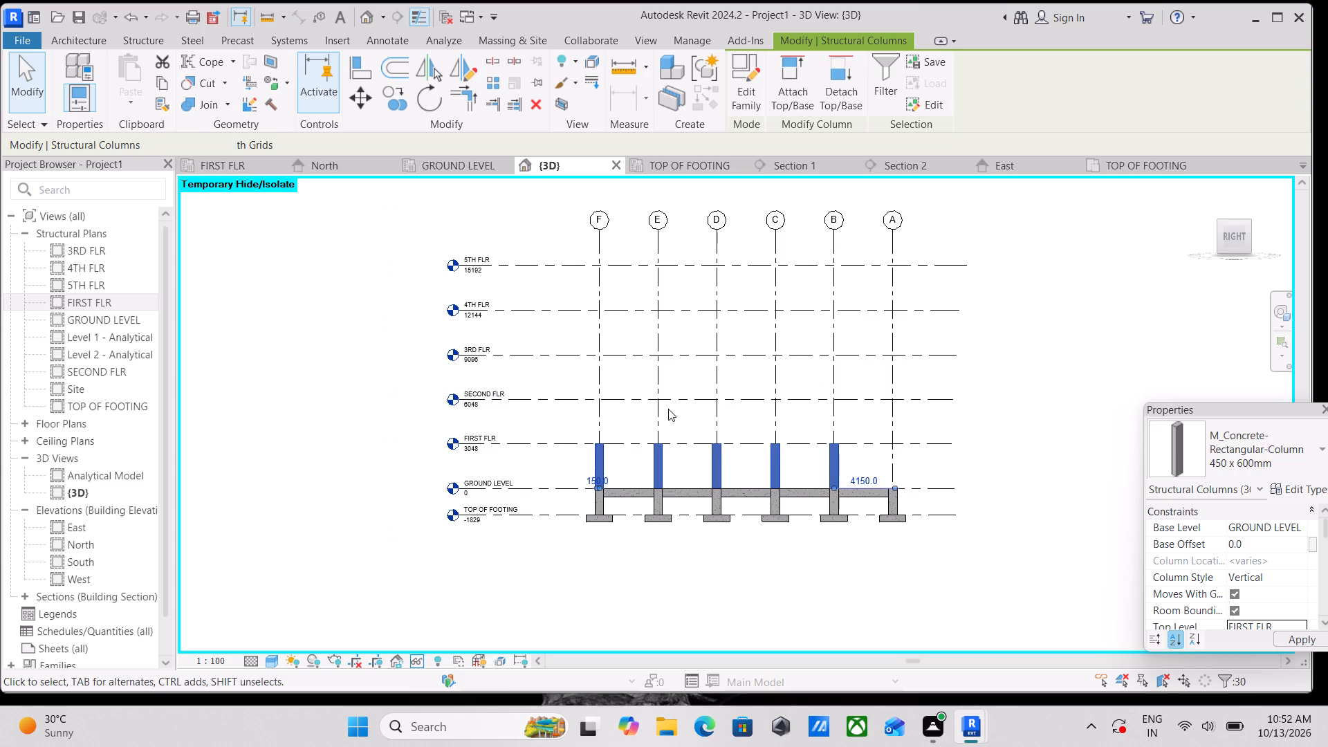
pyautogui.scroll(2, 834, 477)
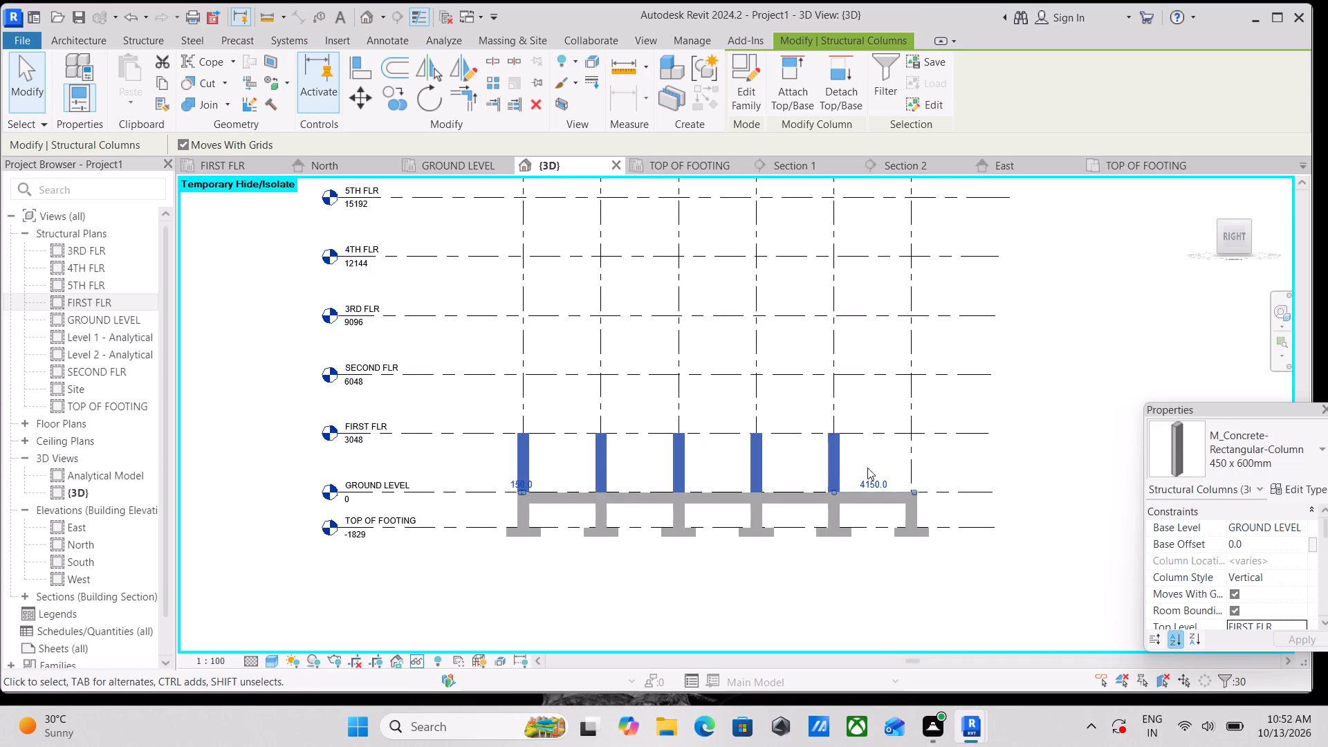
pyautogui.press('Escape')
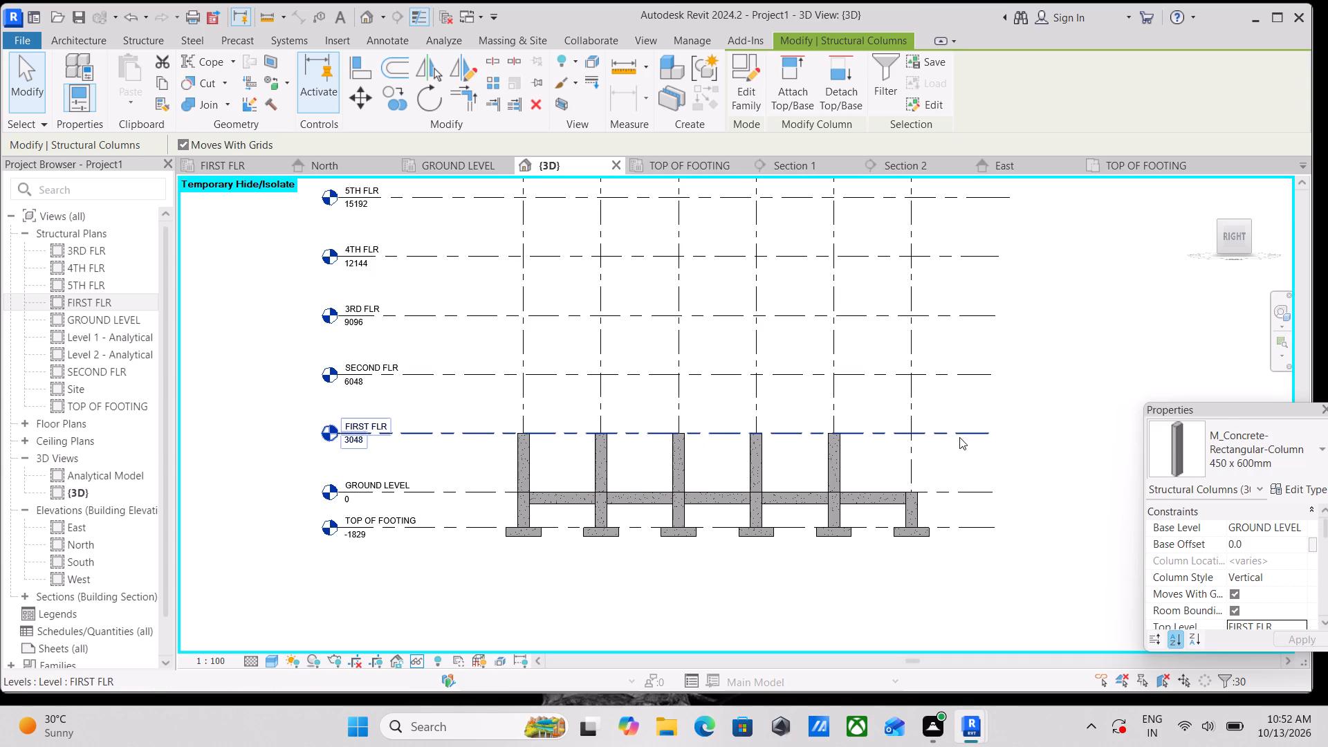
# Examine the ground-floor columns over the foundation frame in 3D from several orbited angles.
pyautogui.keyDown('shift'); pyautogui.moveTo(959, 458); pyautogui.dragTo(959, 468, button='middle'); pyautogui.keyUp('shift')
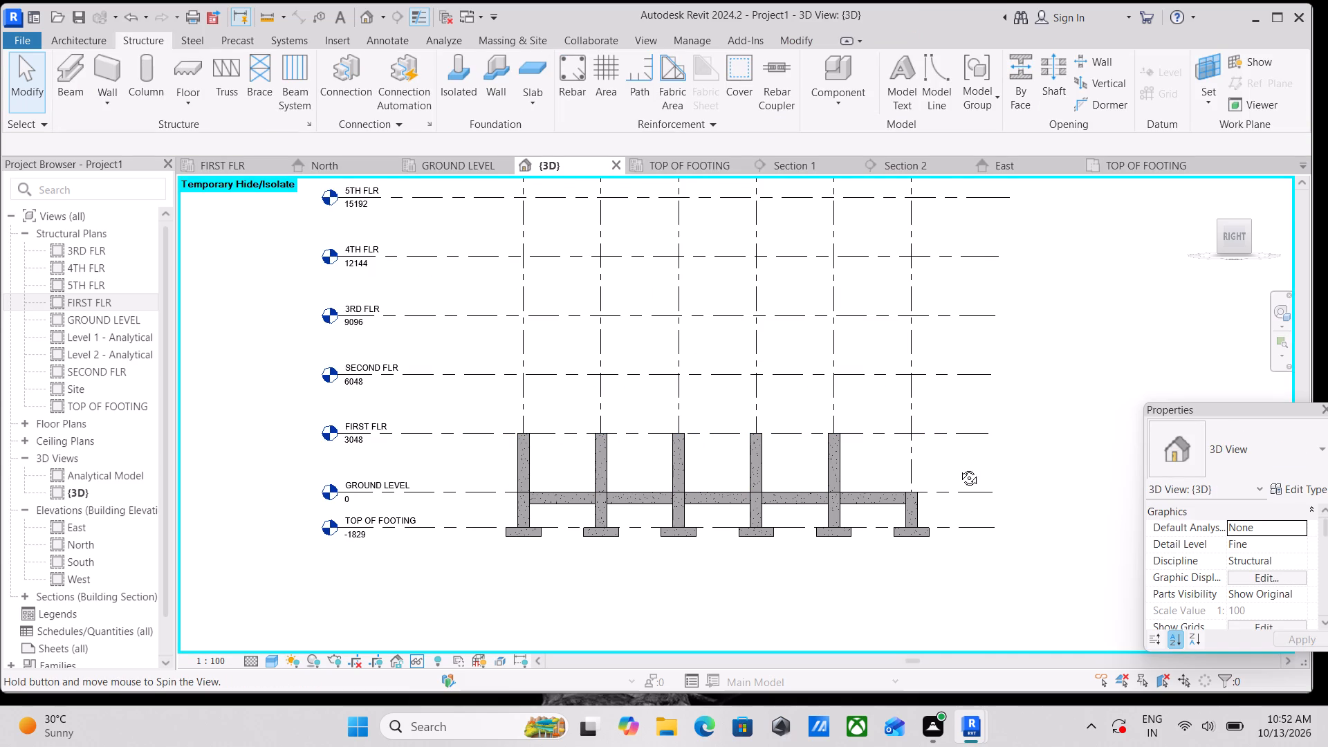
pyautogui.keyDown('shift'); pyautogui.moveTo(959, 468); pyautogui.dragTo(831, 625, button='middle'); pyautogui.keyUp('shift')
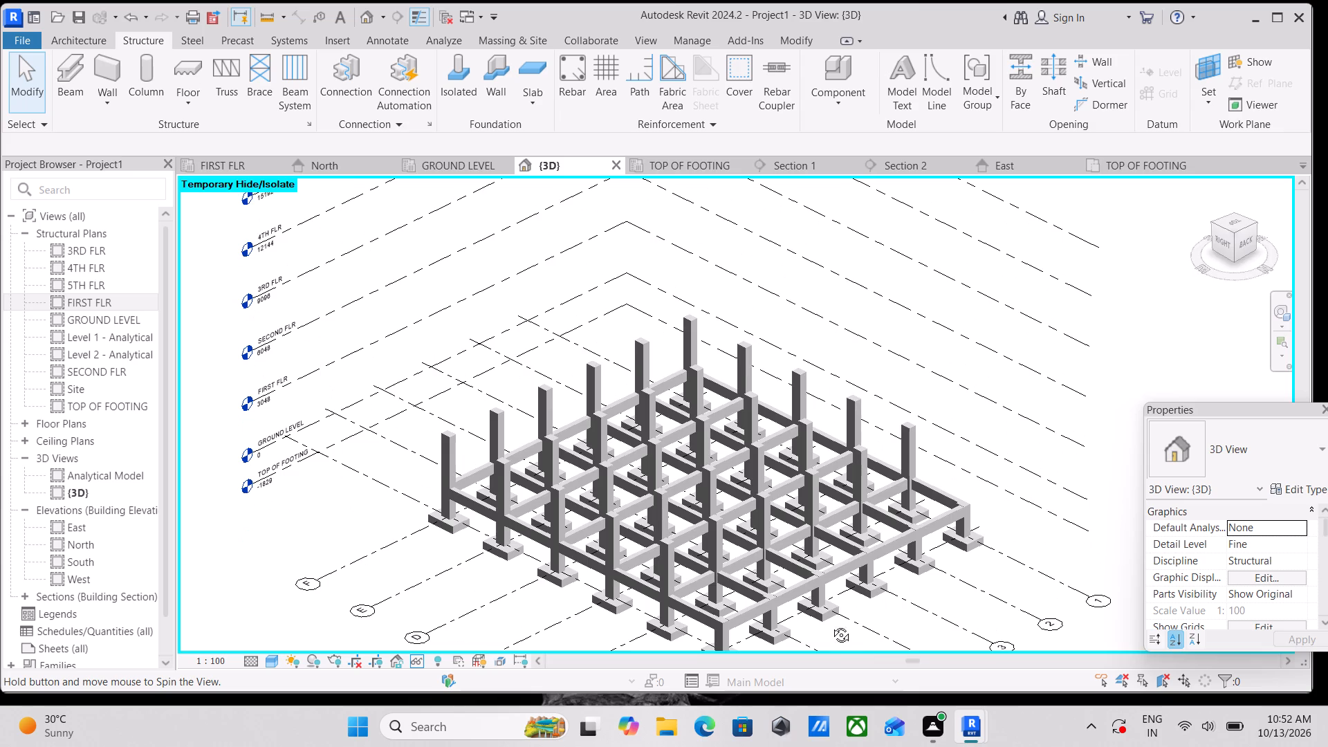
pyautogui.keyDown('shift'); pyautogui.moveTo(831, 625); pyautogui.dragTo(694, 517, button='middle'); pyautogui.keyUp('shift')
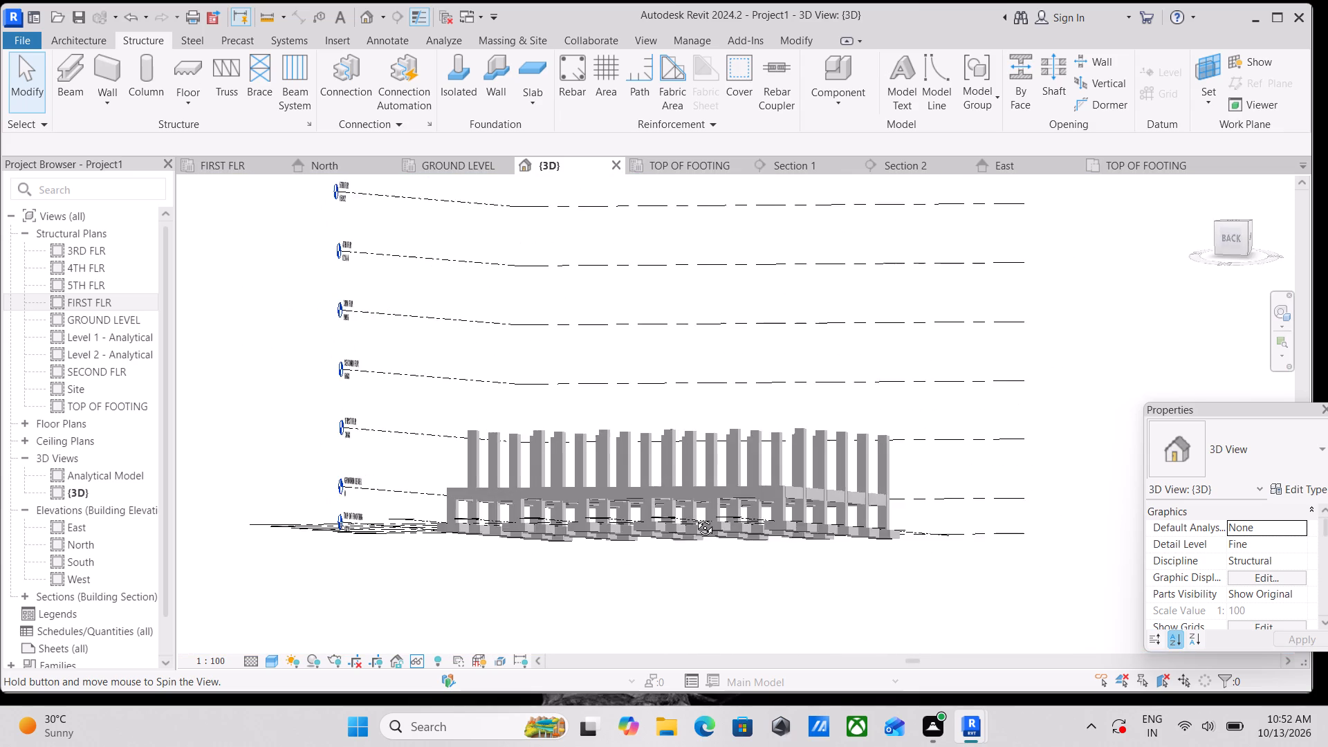
pyautogui.keyDown('shift'); pyautogui.moveTo(694, 517); pyautogui.dragTo(784, 589, button='middle'); pyautogui.keyUp('shift')
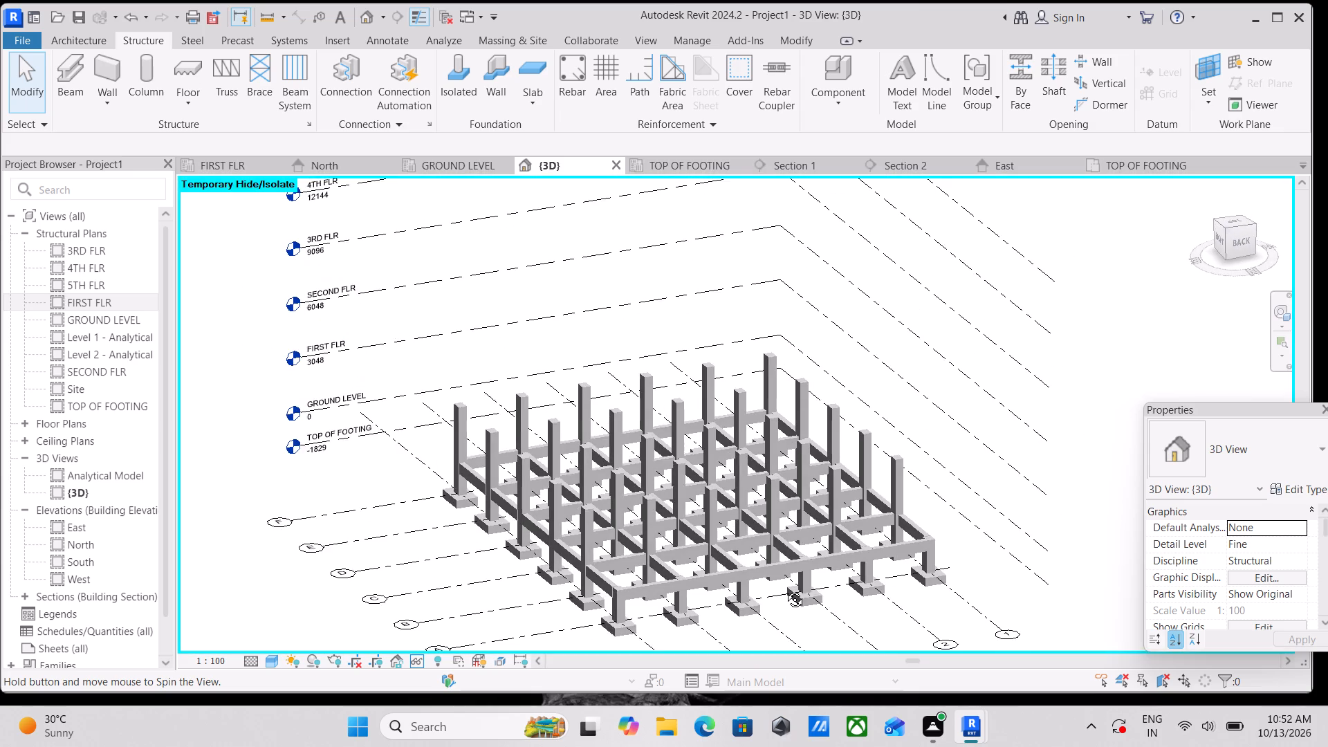
pyautogui.keyDown('shift'); pyautogui.moveTo(784, 589); pyautogui.dragTo(785, 611, button='middle'); pyautogui.keyUp('shift')
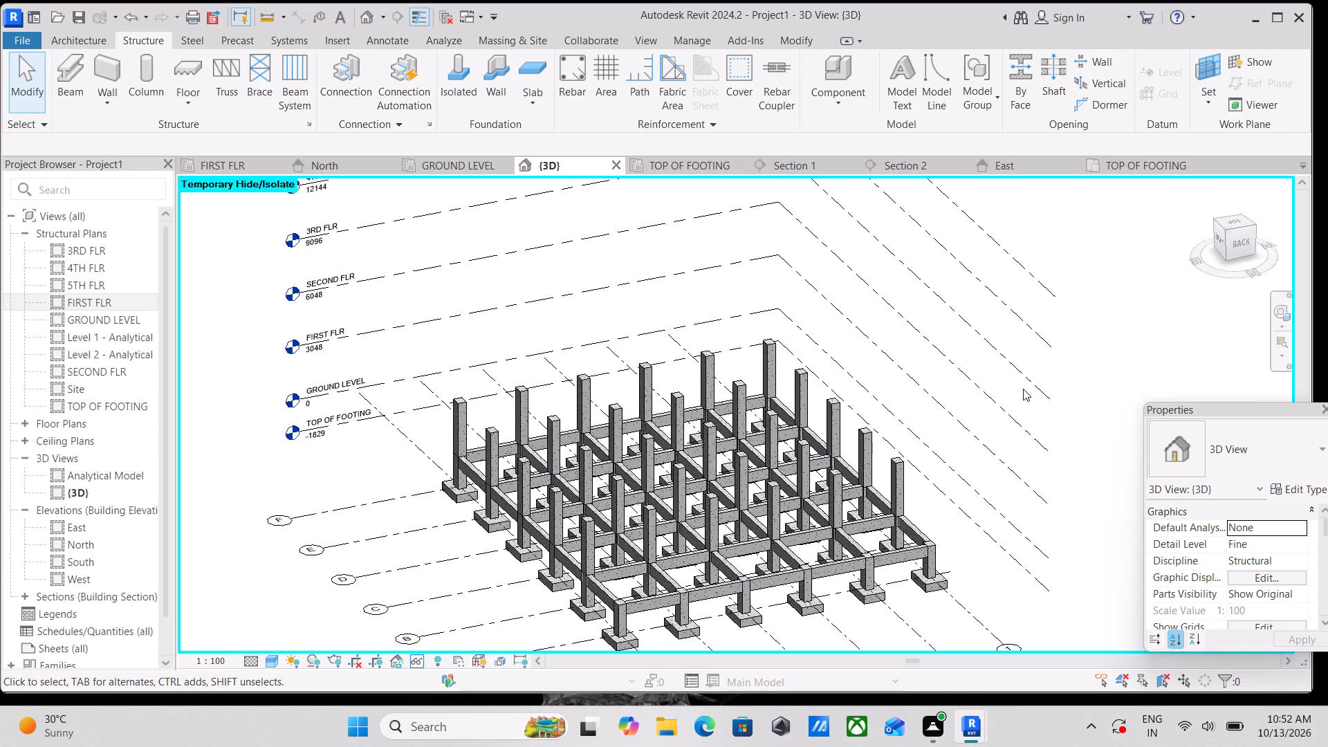
pyautogui.click(1231, 223)
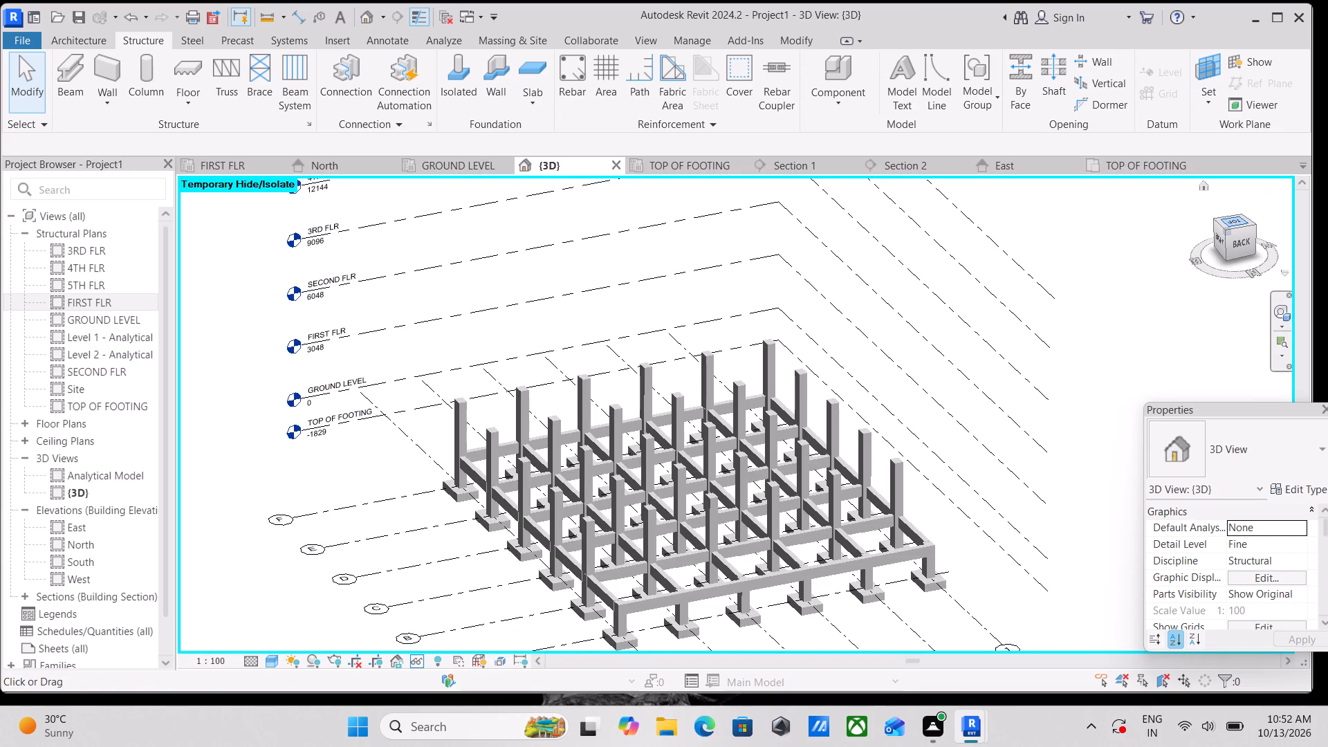
pyautogui.keyDown('shift'); pyautogui.moveTo(1002, 459); pyautogui.dragTo(1062, 266, button='middle'); pyautogui.keyUp('shift')
pyautogui.moveTo(906, 499); pyautogui.dragTo(925, 468, button='middle')
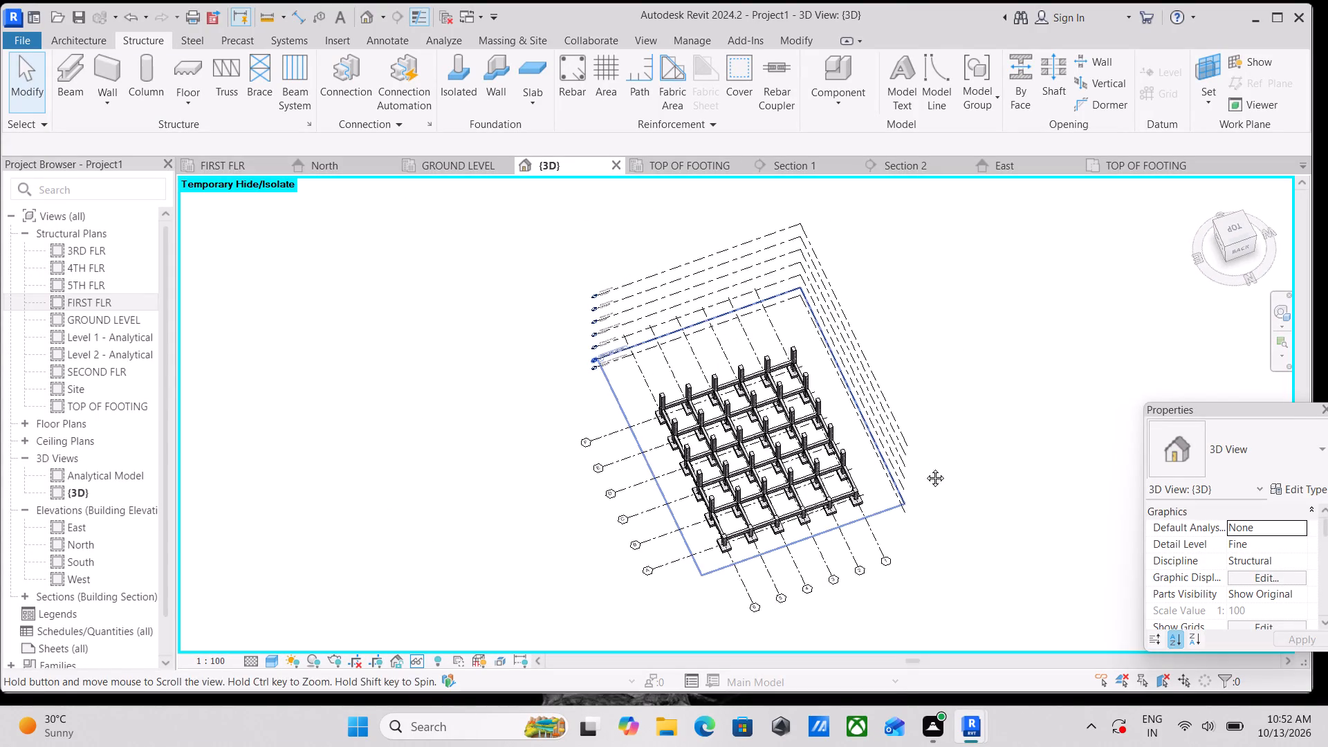
pyautogui.moveTo(925, 468); pyautogui.dragTo(998, 335, button='middle')
pyautogui.keyDown('shift'); pyautogui.moveTo(885, 487); pyautogui.dragTo(904, 453, button='middle'); pyautogui.keyUp('shift')
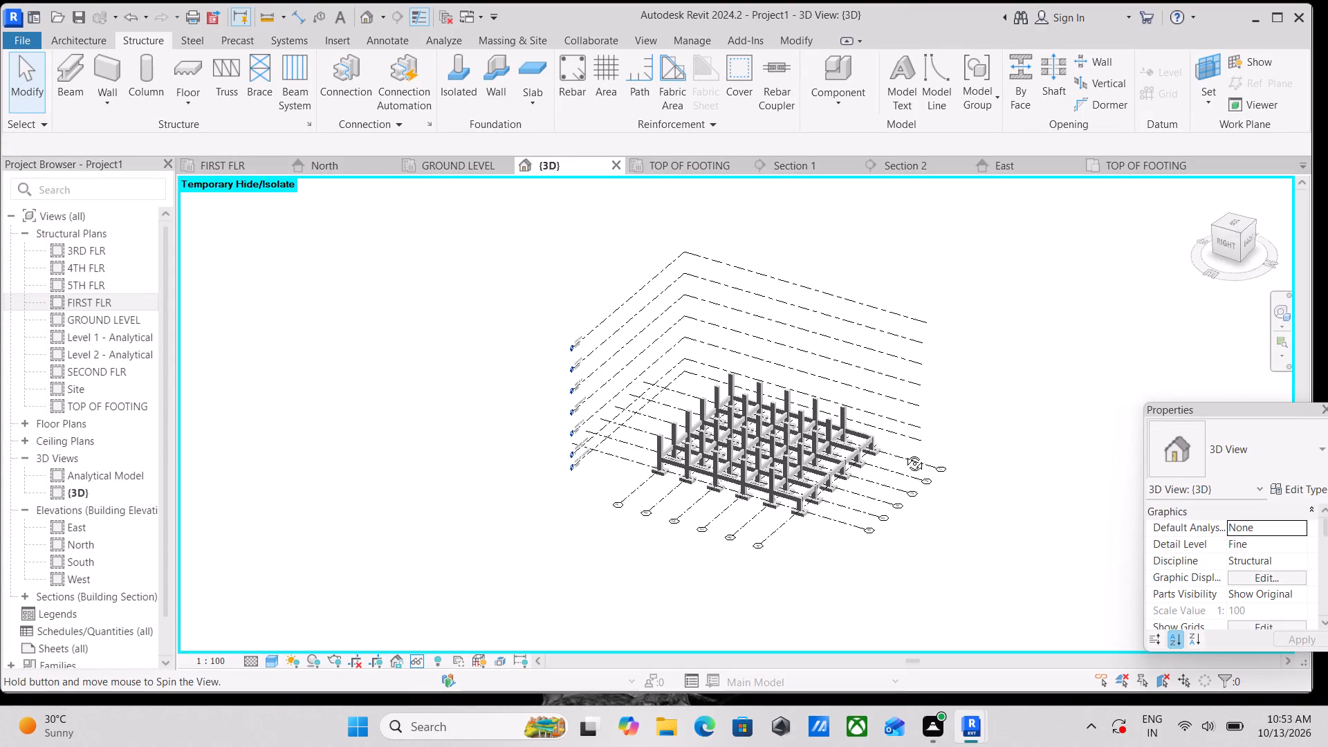
pyautogui.keyDown('shift'); pyautogui.moveTo(904, 453); pyautogui.dragTo(907, 448, button='middle'); pyautogui.keyUp('shift')
pyautogui.scroll(3, 839, 416)
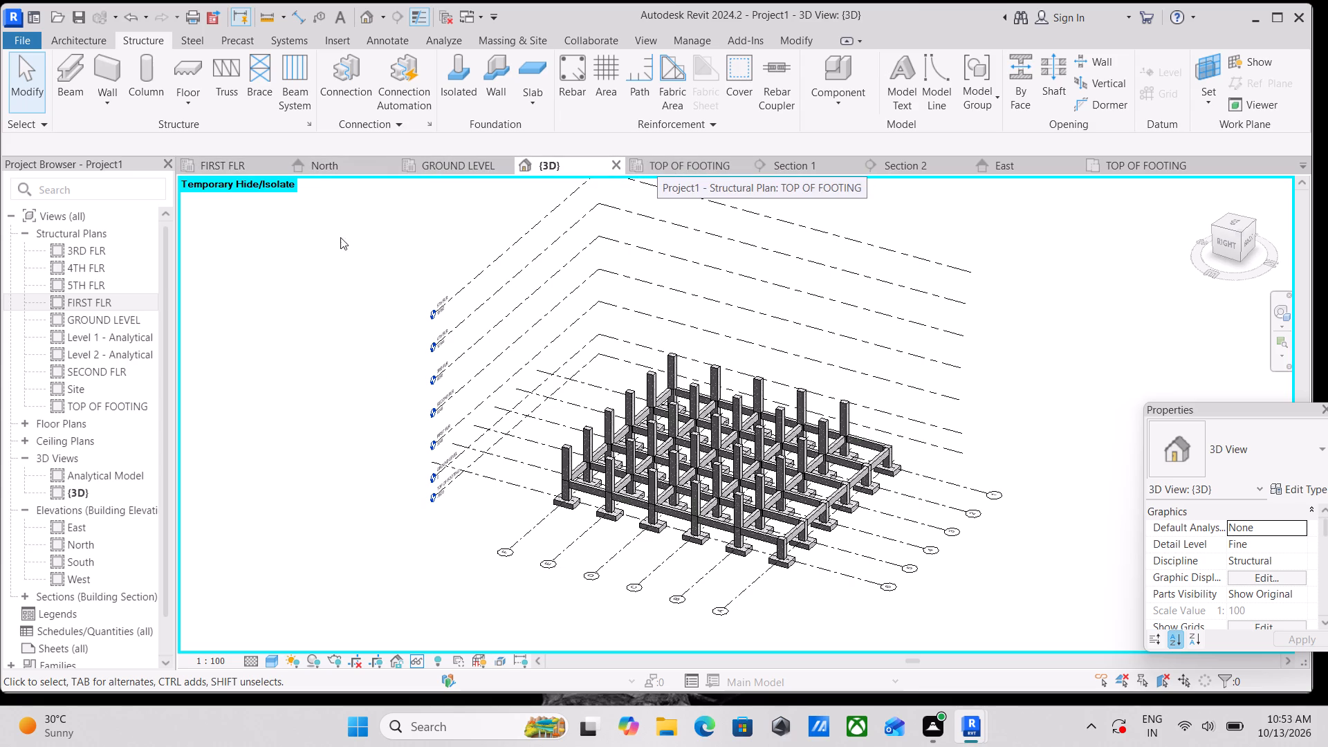
# In the FIRST FLR plan, place 450 x 600mm concrete columns where grid A crosses grids 1, 2 and 3.
pyautogui.doubleClick(241, 167)
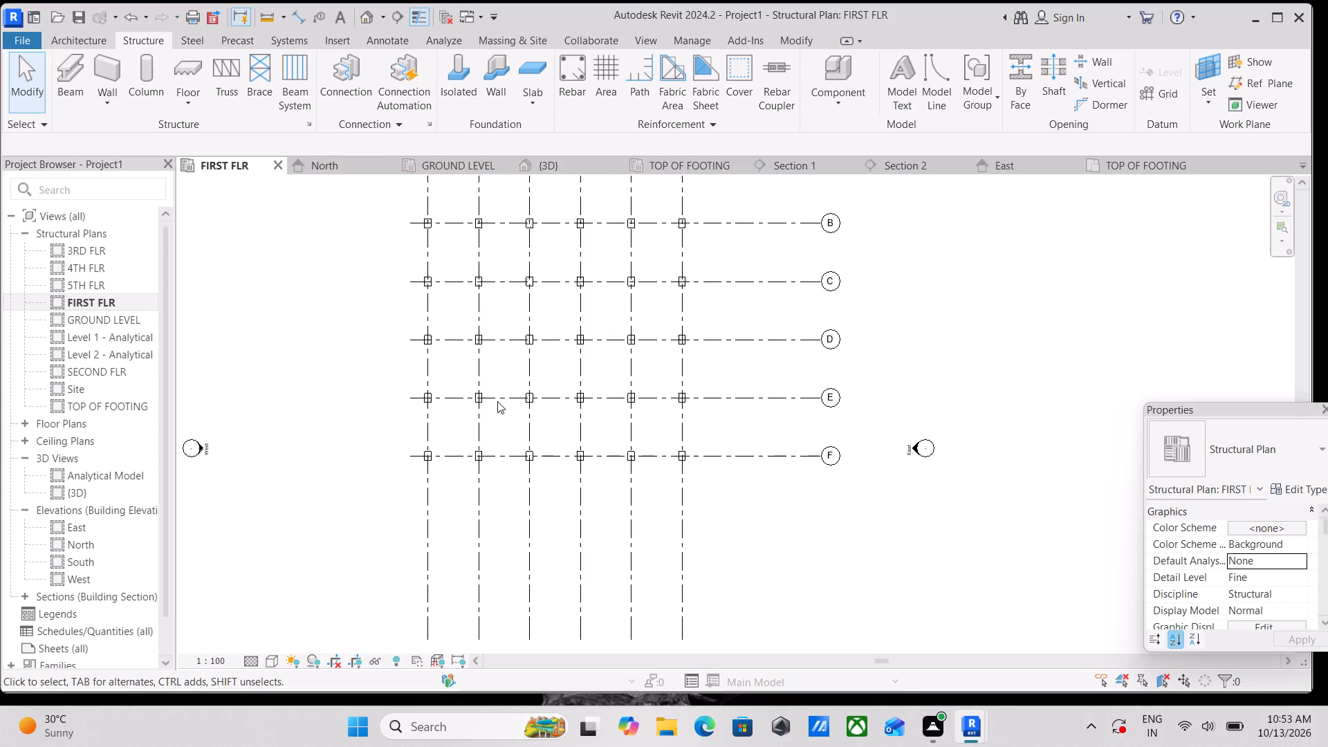
pyautogui.scroll(-1, 648, 454)
pyautogui.moveTo(470, 232); pyautogui.dragTo(461, 338, button='middle')
pyautogui.scroll(2, 450, 320)
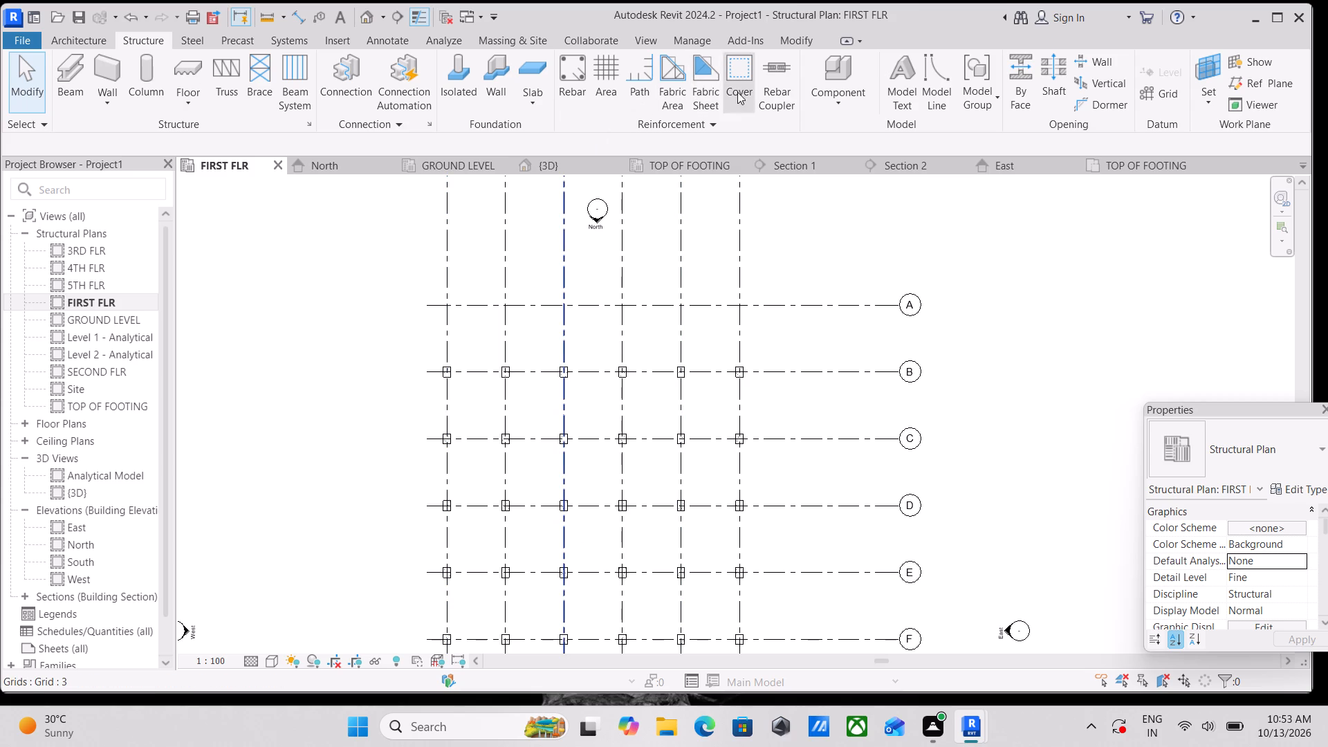
pyautogui.click(443, 371)
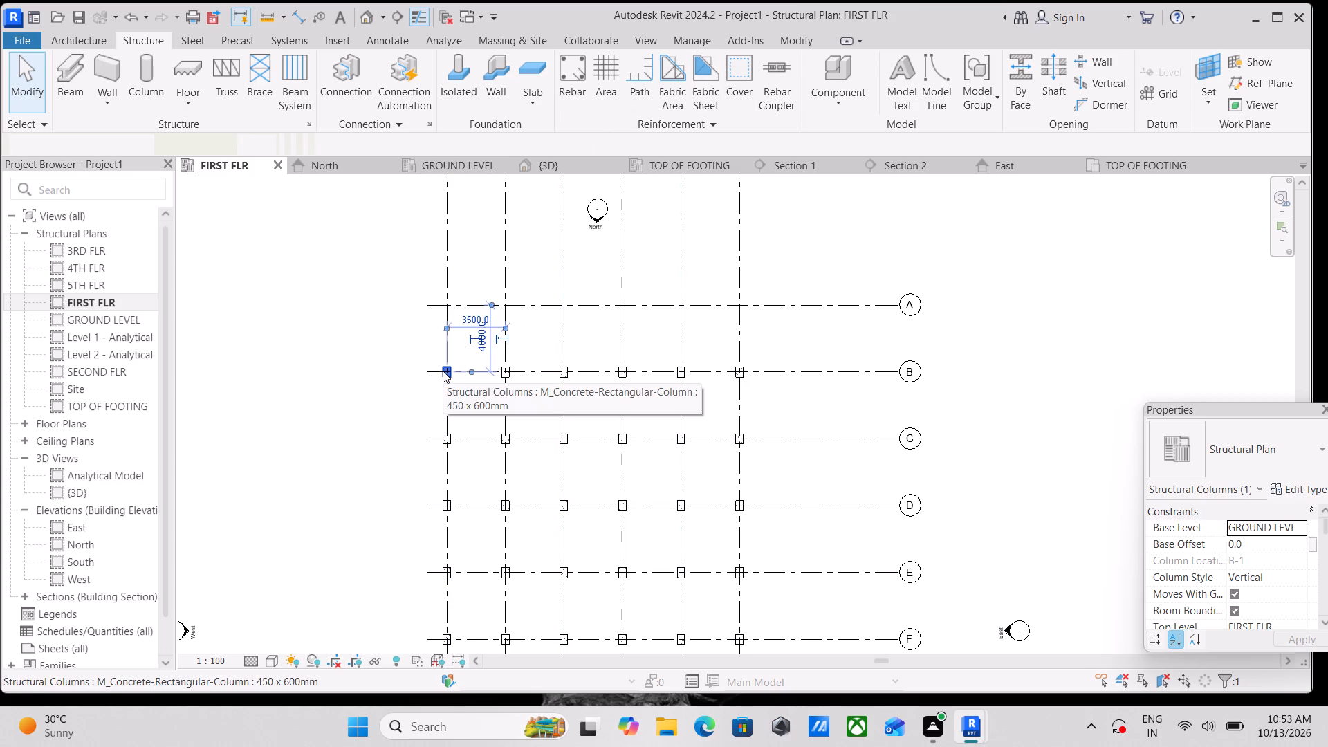
pyautogui.scroll(4, 443, 371)
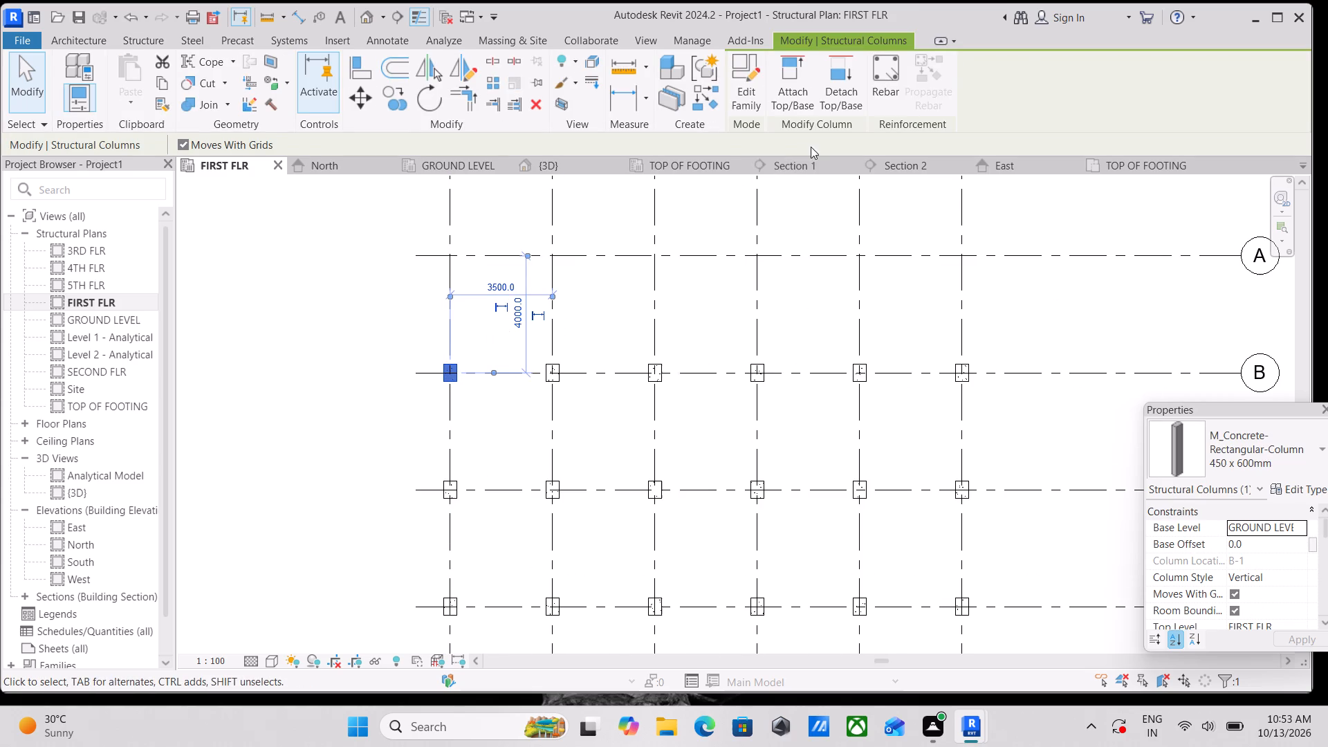
pyautogui.press('c')
pyautogui.press('s')
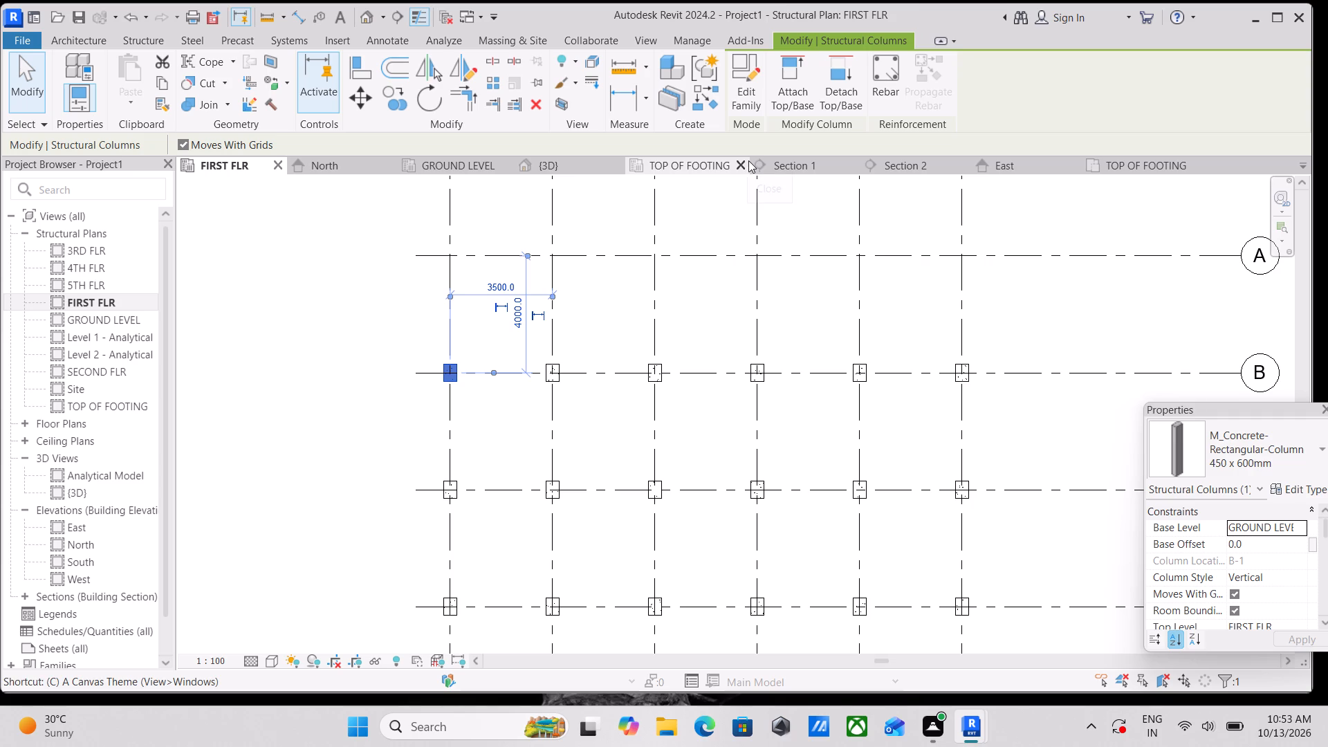
pyautogui.scroll(6, 449, 255)
pyautogui.click(449, 255)
pyautogui.moveTo(551, 246); pyautogui.dragTo(391, 302, button='middle')
pyautogui.click(532, 311)
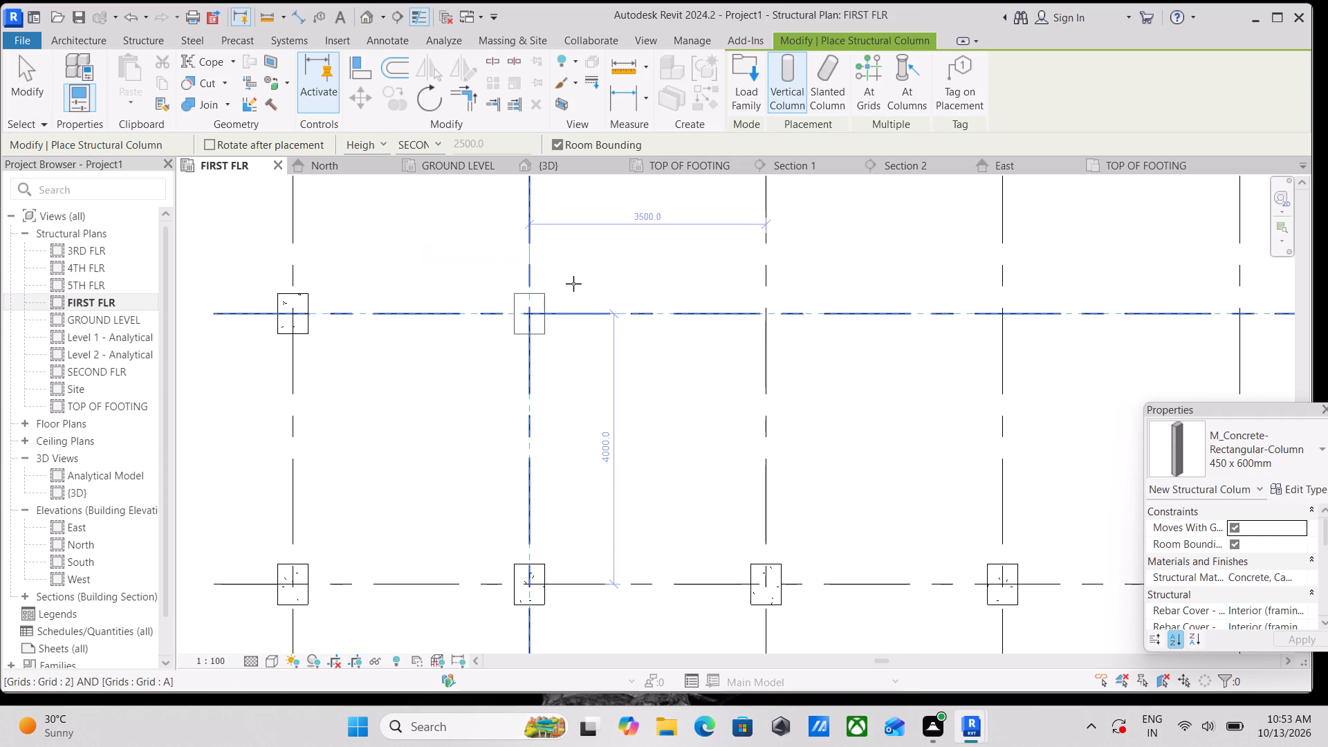
pyautogui.moveTo(616, 272); pyautogui.dragTo(376, 371, button='middle')
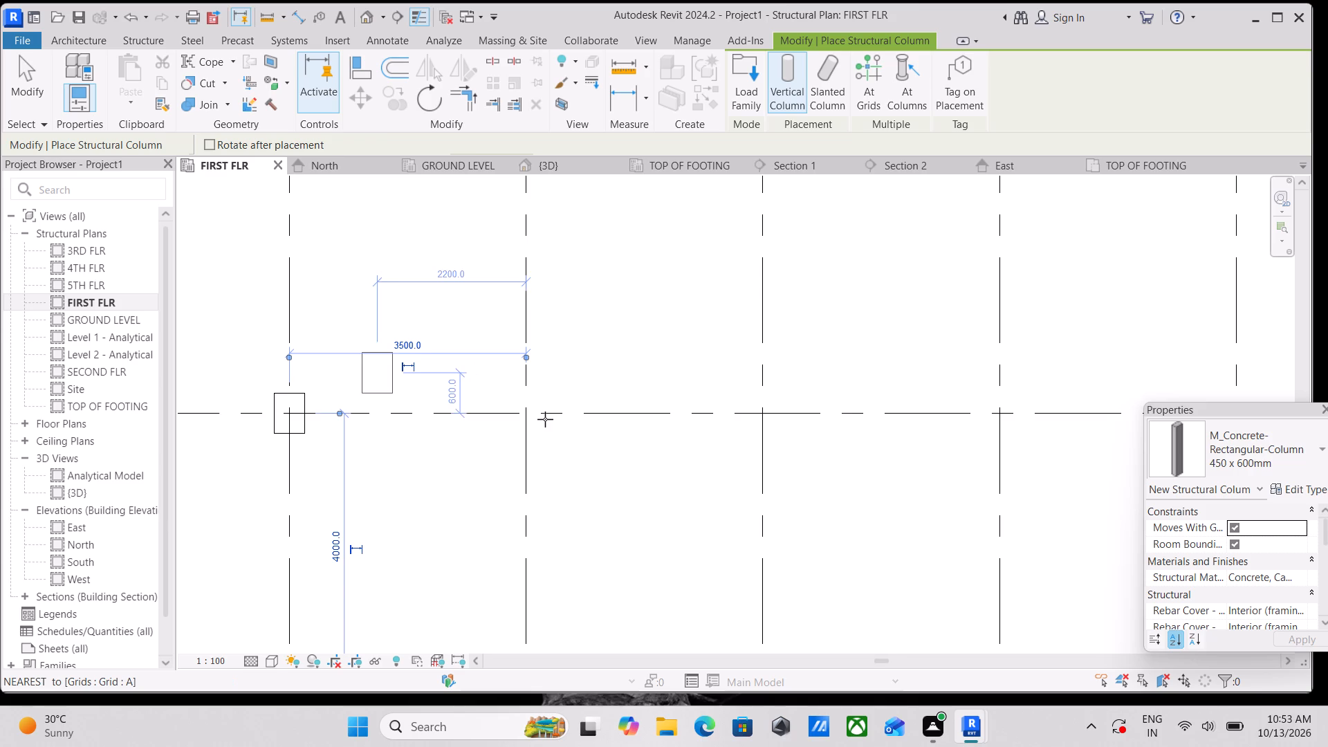
pyautogui.click(531, 413)
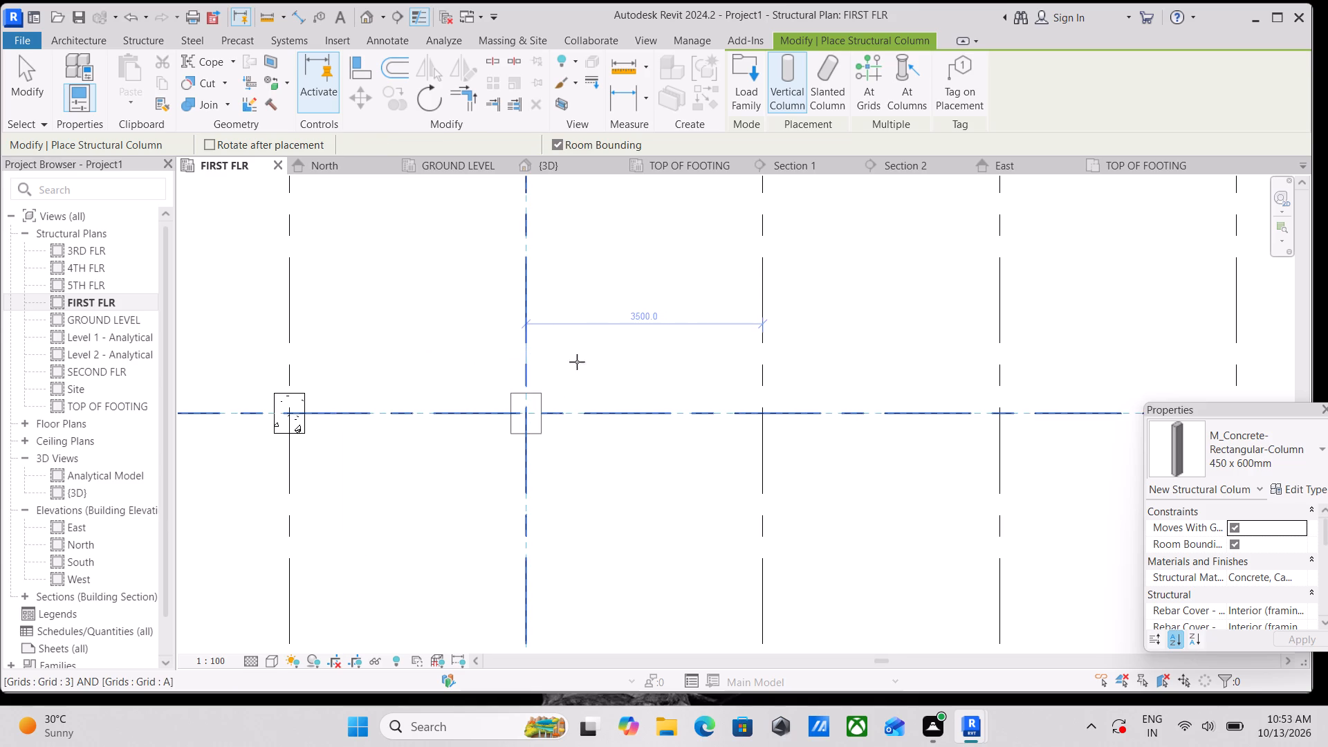
# Place 450 x 600mm concrete columns where grid A crosses grids 4, 5 and 6, and end column placement.
pyautogui.scroll(-1, 591, 355)
pyautogui.moveTo(591, 355); pyautogui.dragTo(391, 387, button='middle')
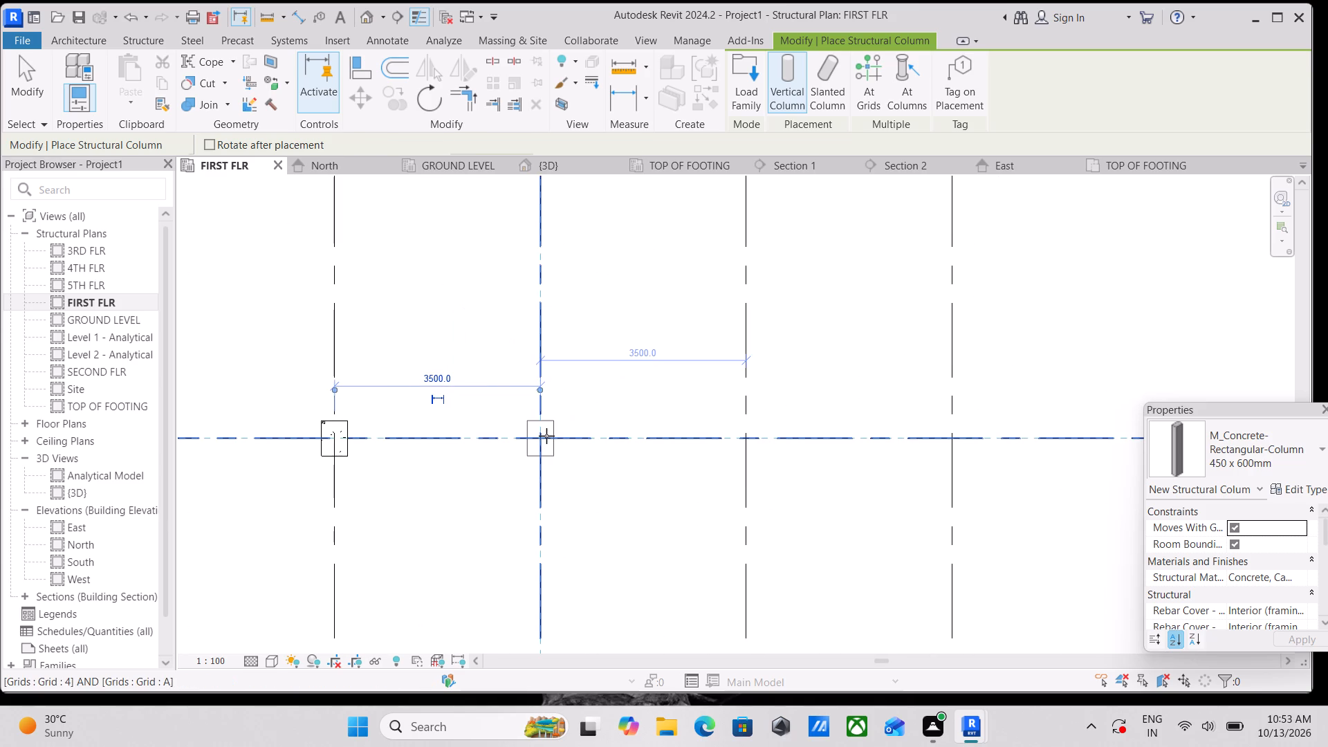
pyautogui.click(546, 436)
pyautogui.moveTo(596, 379); pyautogui.dragTo(404, 365, button='middle')
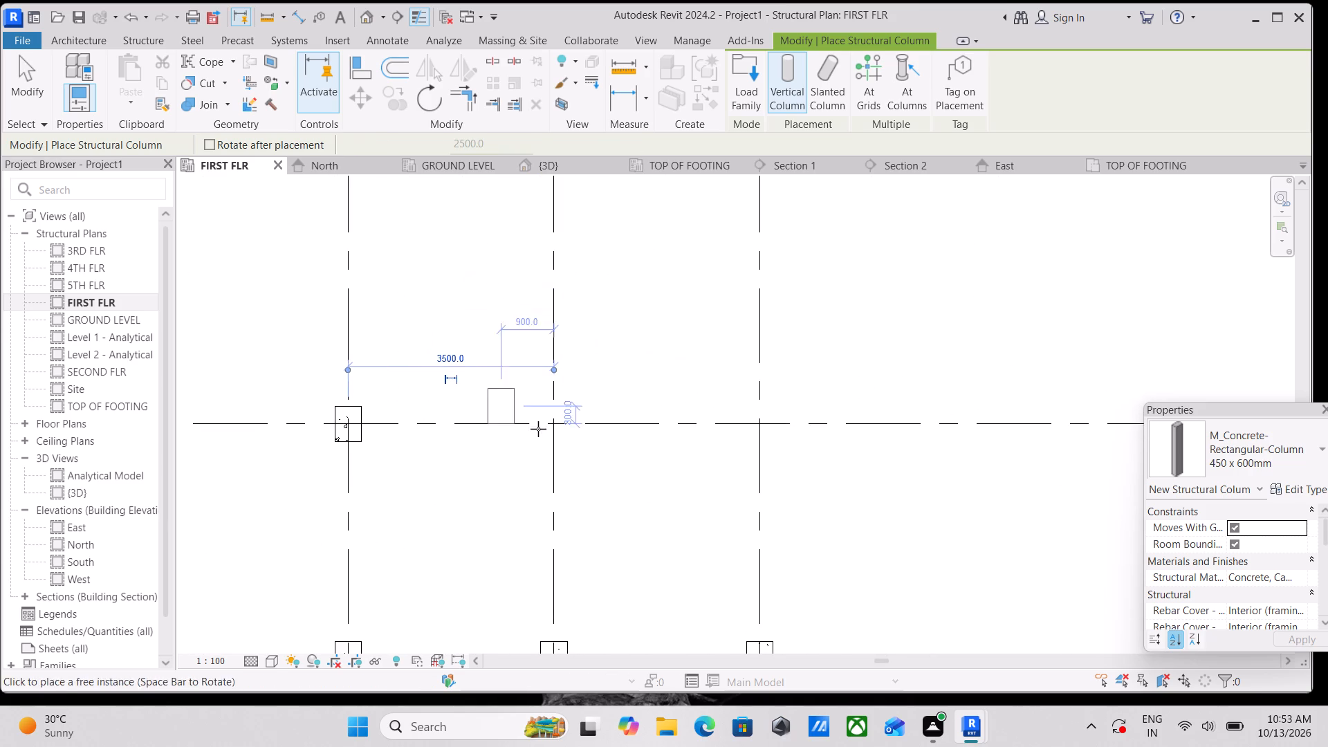
pyautogui.click(555, 423)
pyautogui.moveTo(599, 376); pyautogui.dragTo(571, 366, button='middle')
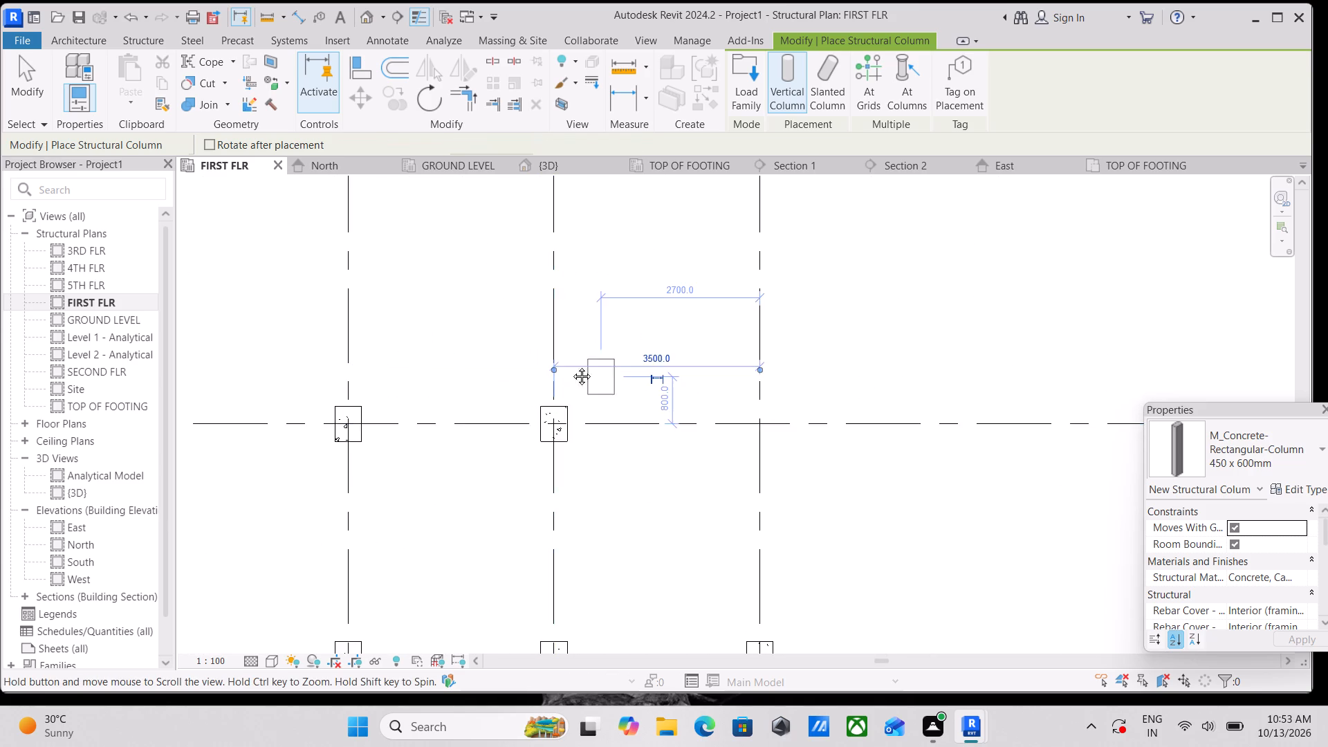
pyautogui.moveTo(571, 366); pyautogui.dragTo(454, 347, button='middle')
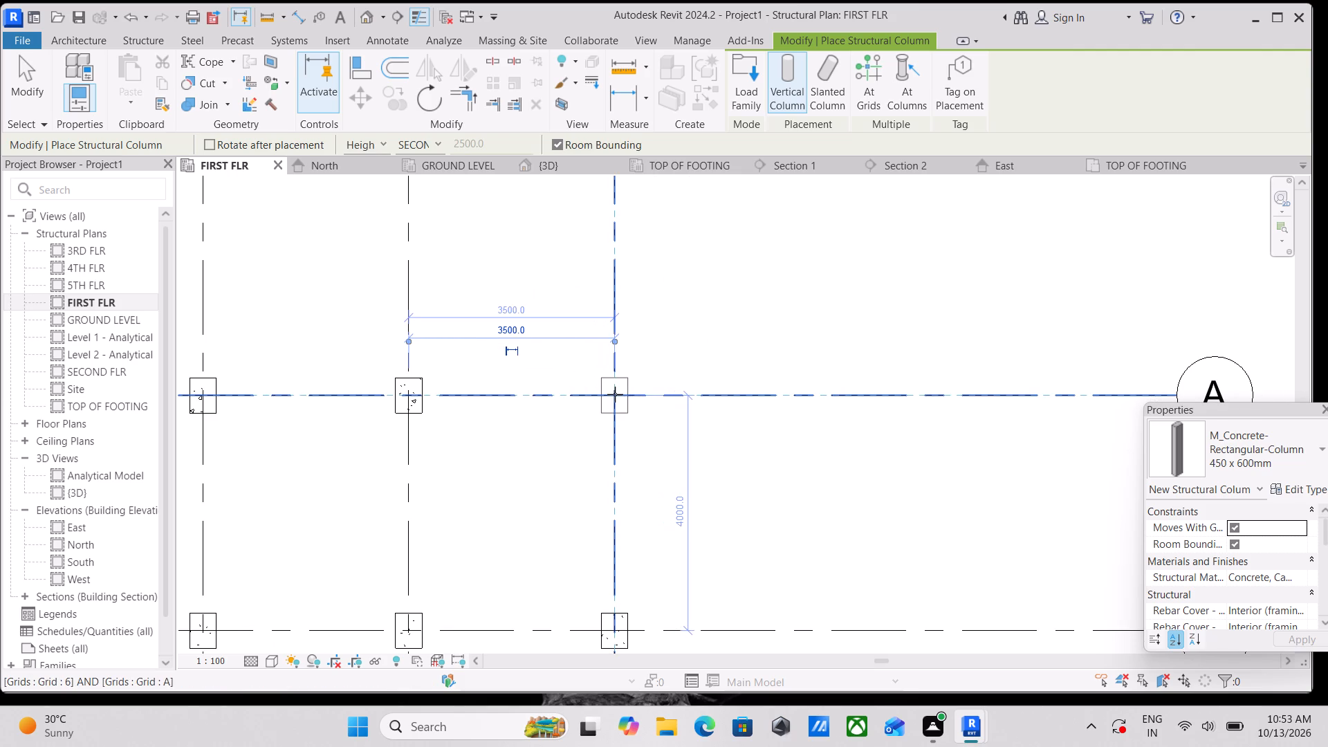
pyautogui.click(615, 394)
pyautogui.scroll(-1, 674, 358)
pyautogui.moveTo(674, 358); pyautogui.dragTo(551, 361, button='middle')
pyautogui.scroll(-3, 562, 360)
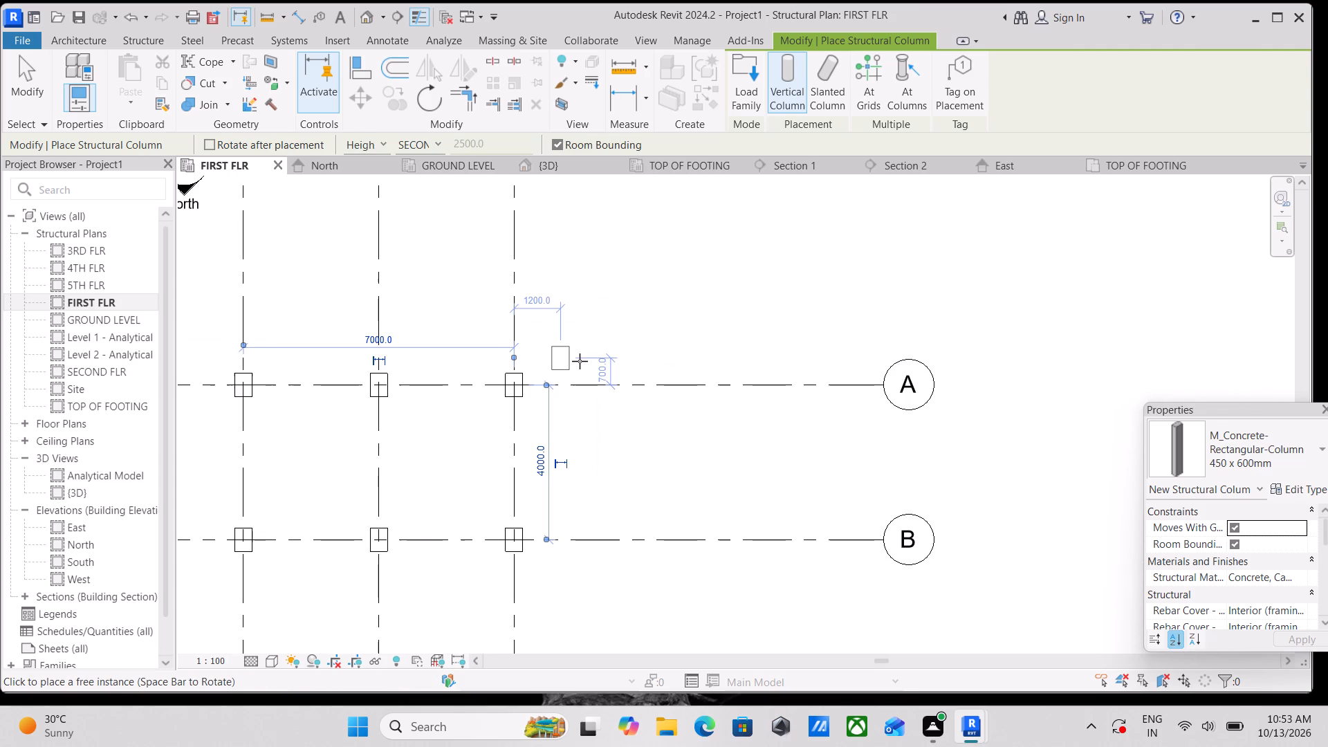
pyautogui.press('Escape')
pyautogui.scroll(-3, 599, 353)
pyautogui.press('Escape')
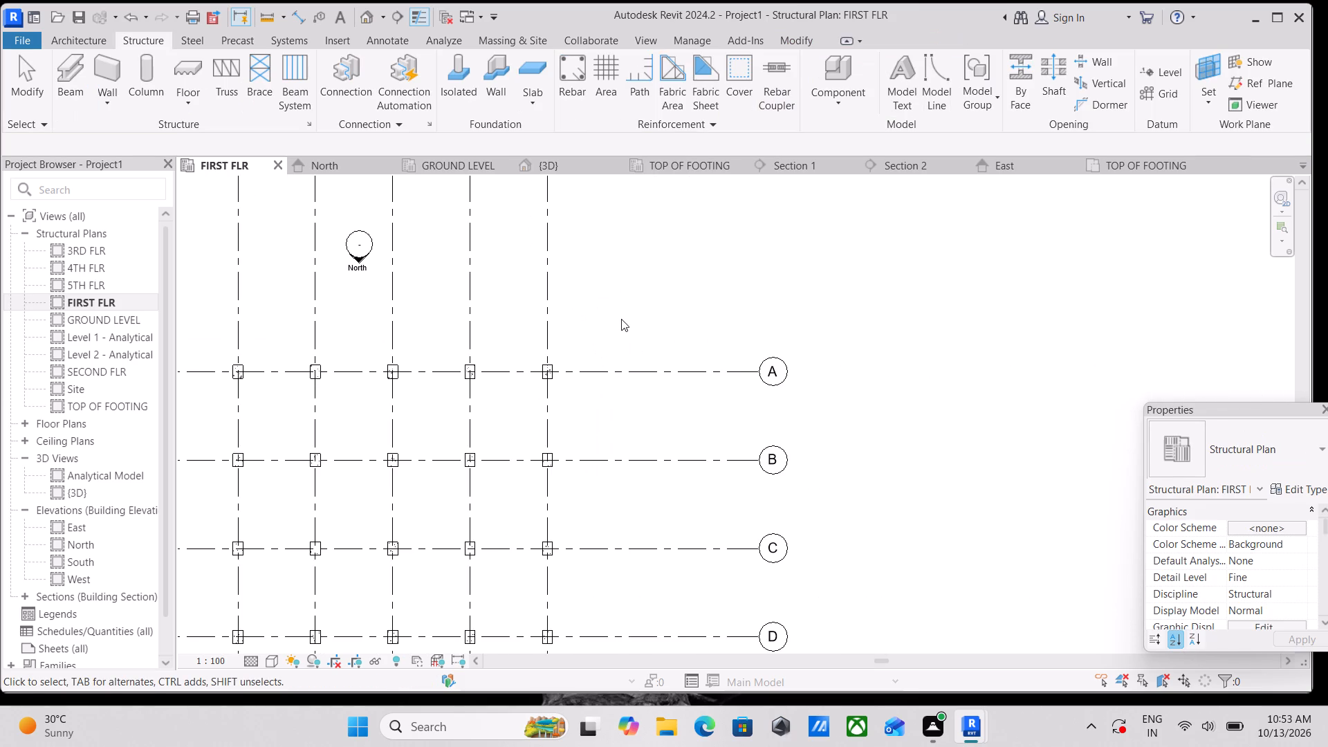
pyautogui.moveTo(578, 331); pyautogui.dragTo(649, 270, button='middle')
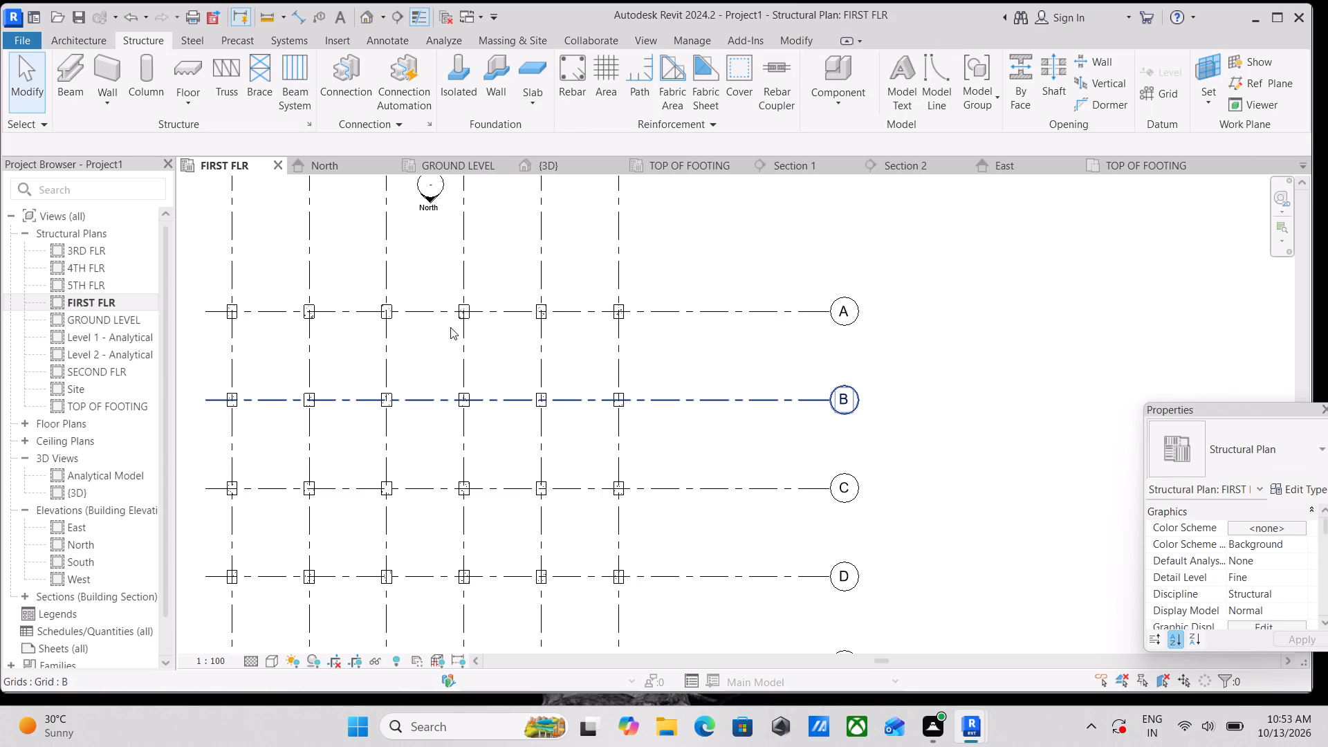
# In the 3D view seen from the back, select the six grid A columns above FIRST FLR and set their base level to GROUND LEVEL.
pyautogui.click(550, 160)
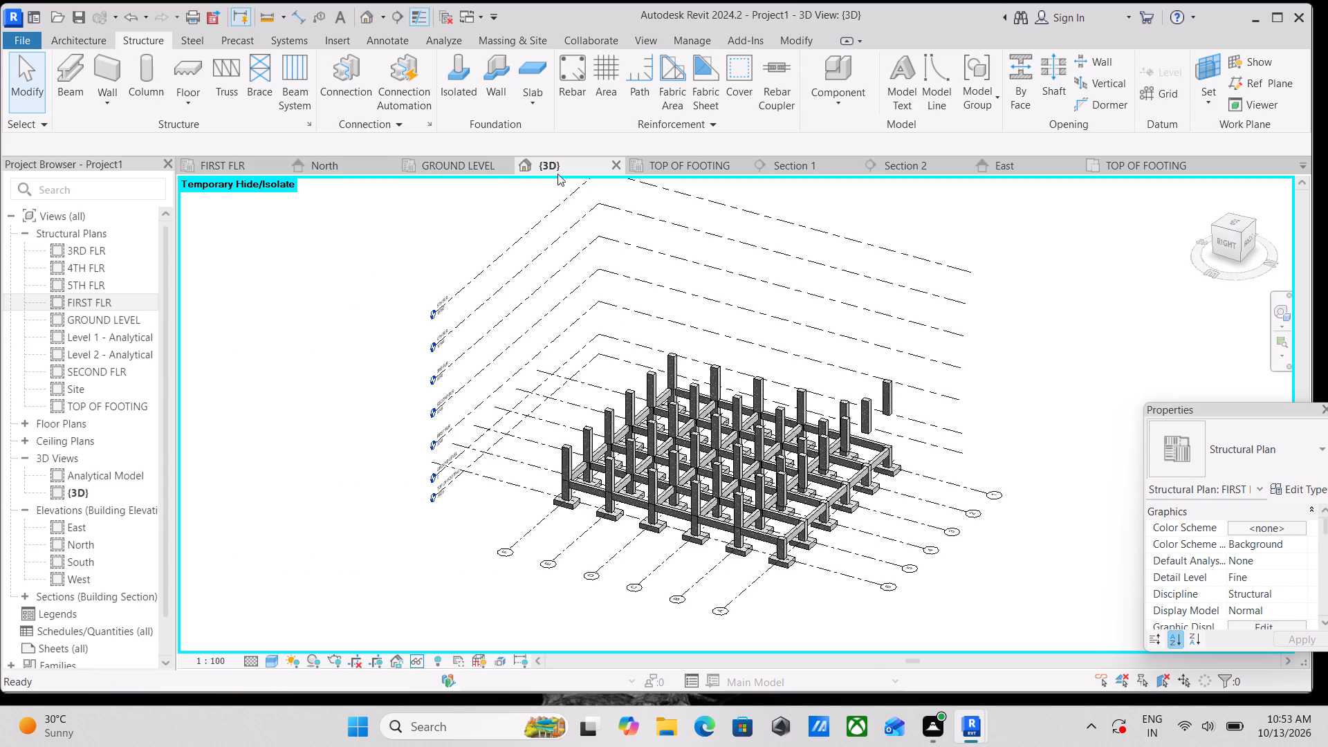
pyautogui.scroll(1, 795, 537)
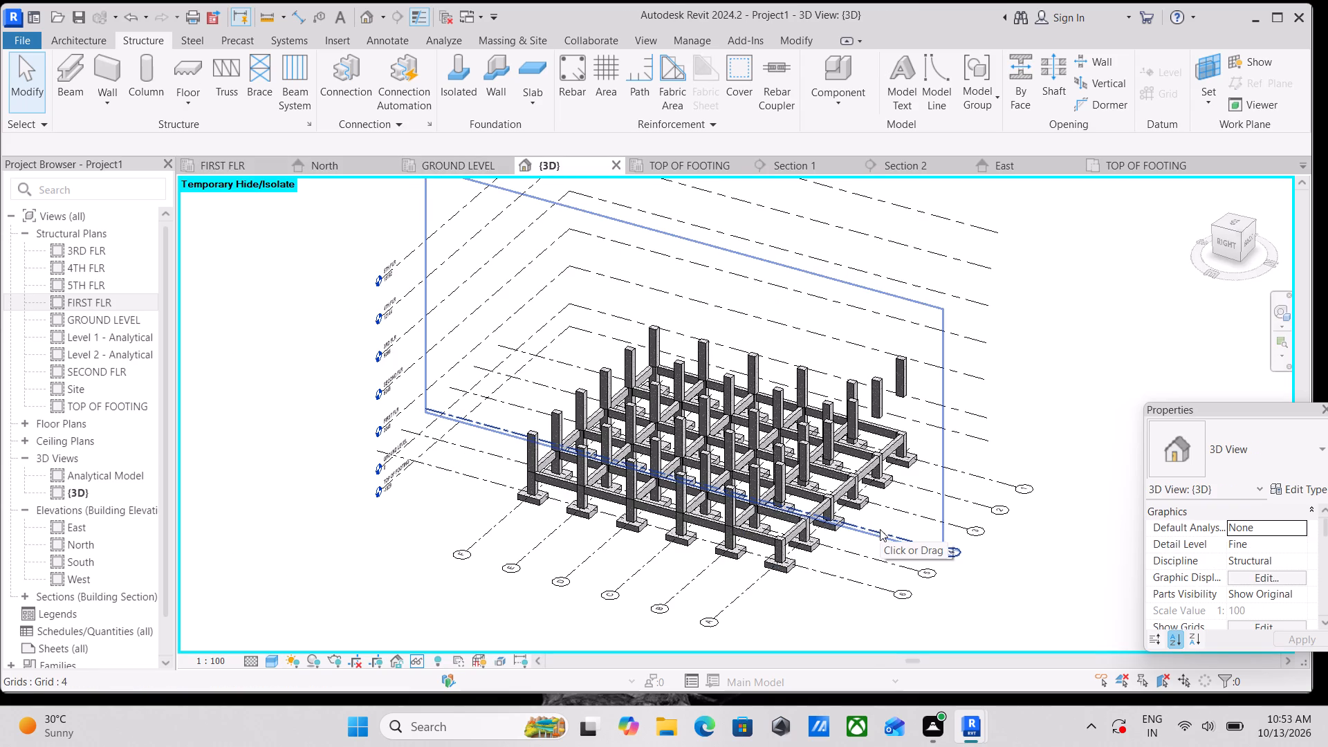
pyautogui.keyDown('shift'); pyautogui.moveTo(880, 529); pyautogui.dragTo(721, 307, button='middle'); pyautogui.keyUp('shift')
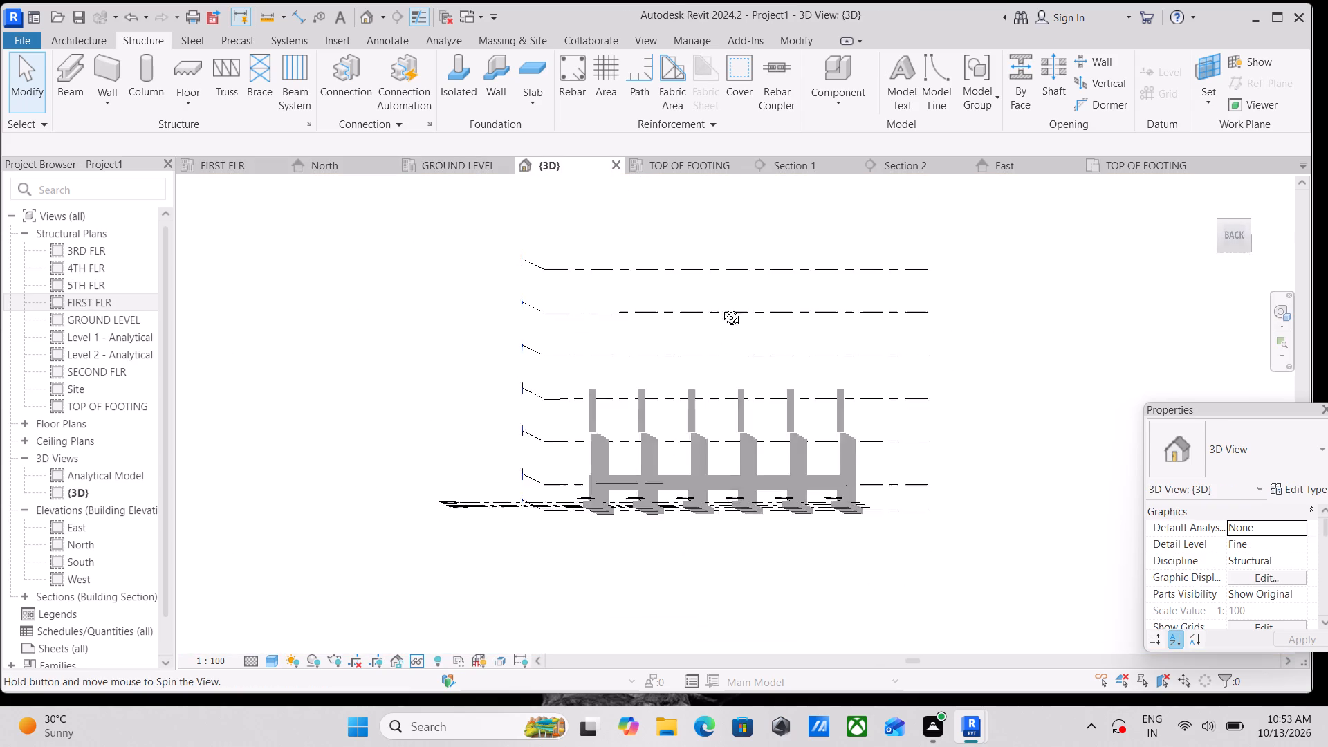
pyautogui.keyDown('shift'); pyautogui.moveTo(721, 307); pyautogui.dragTo(725, 338, button='middle'); pyautogui.keyUp('shift')
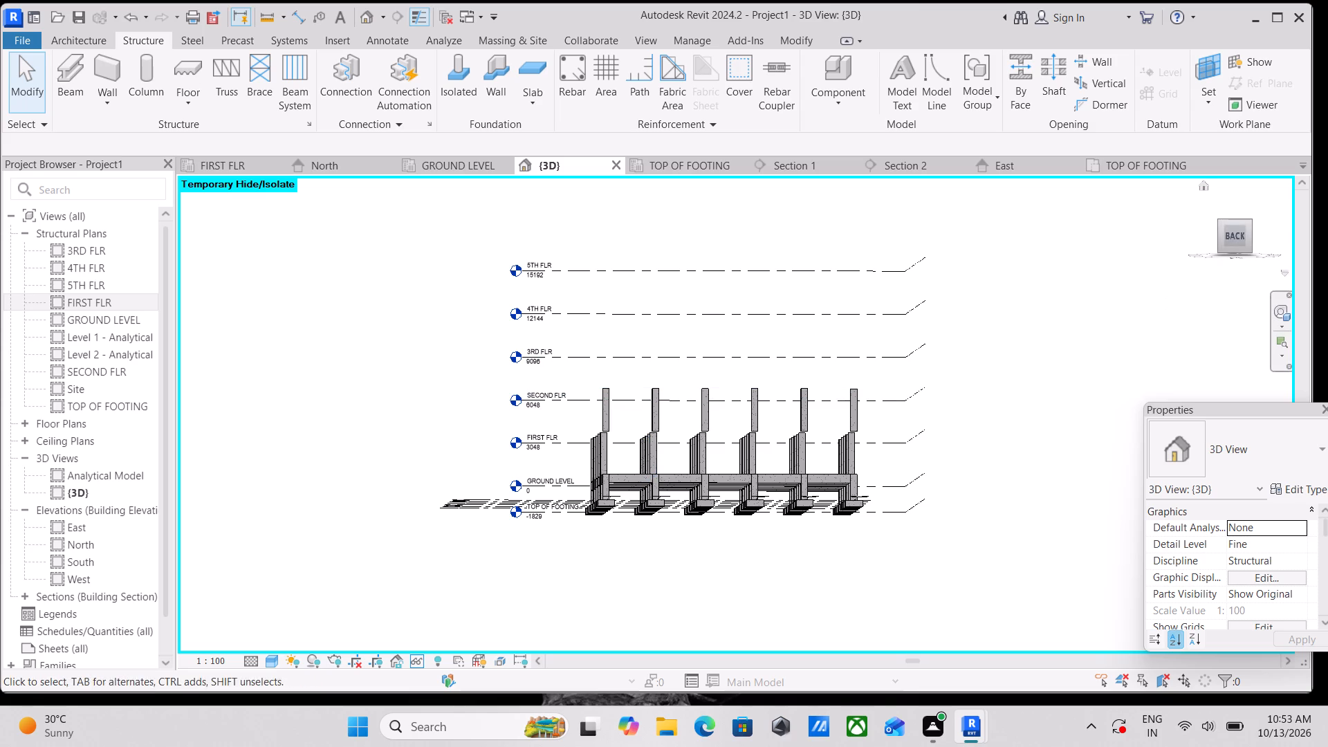
pyautogui.click(1241, 232)
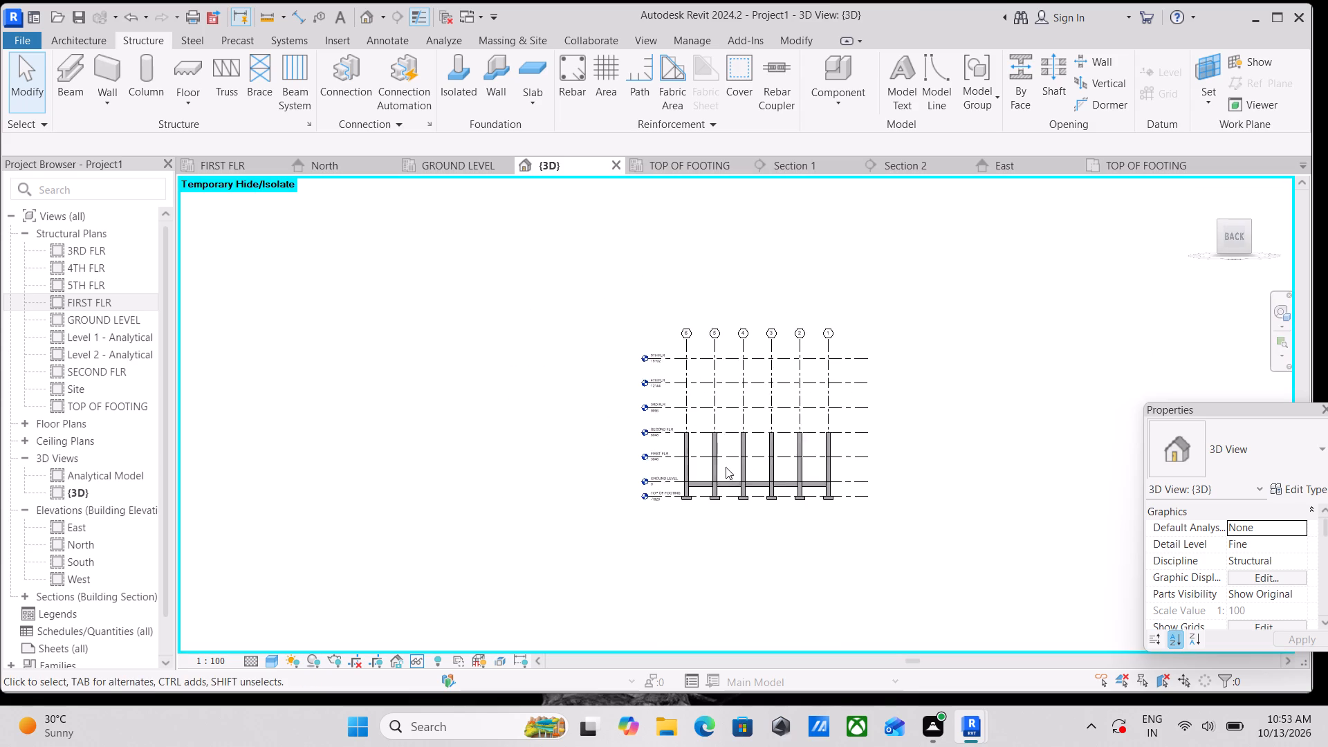
pyautogui.scroll(3, 727, 465)
pyautogui.moveTo(654, 385); pyautogui.dragTo(676, 437)
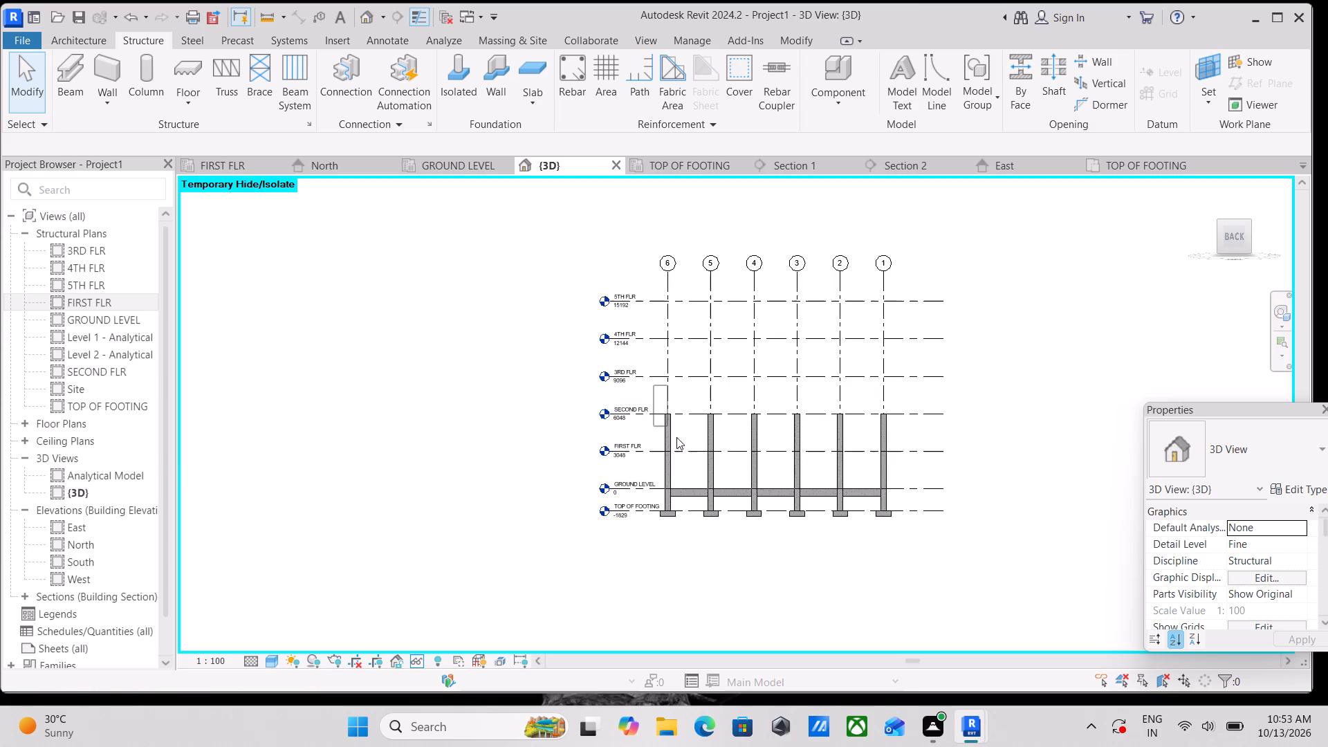
pyautogui.moveTo(676, 437); pyautogui.dragTo(898, 455)
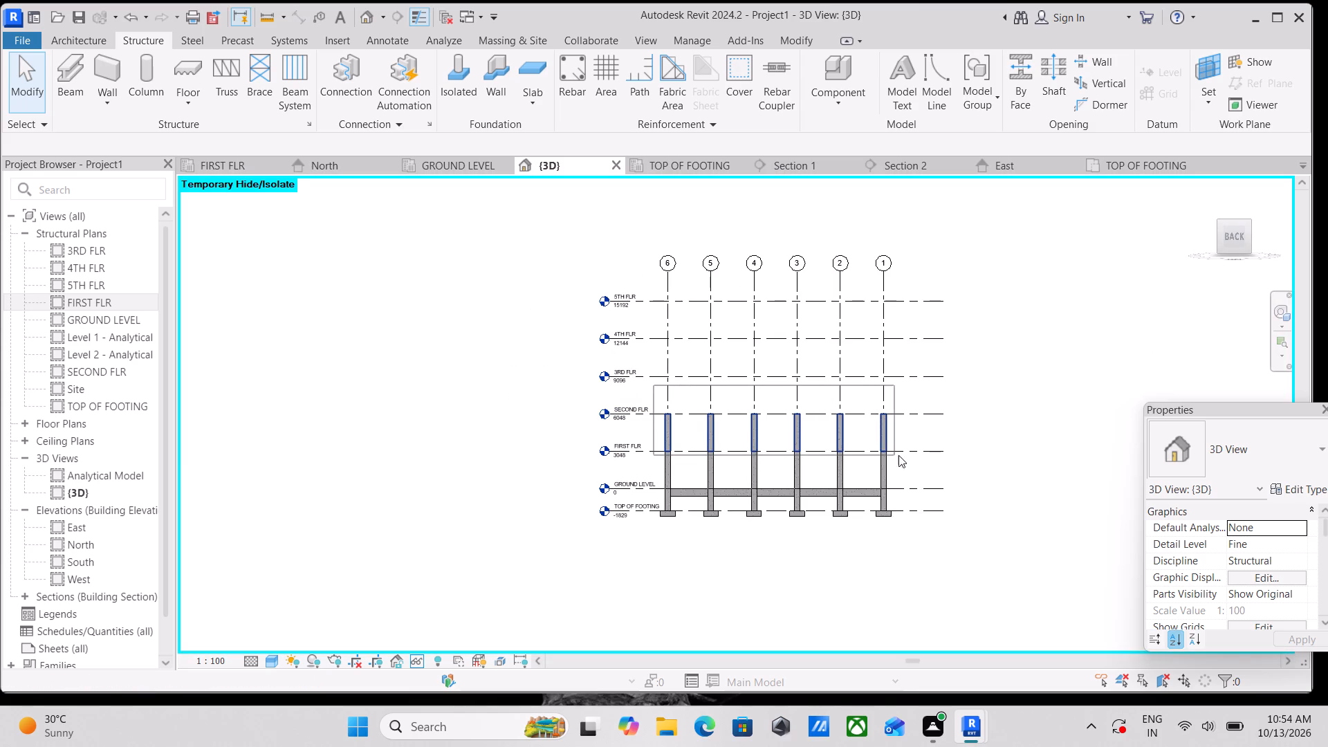
pyautogui.moveTo(898, 455); pyautogui.dragTo(906, 455)
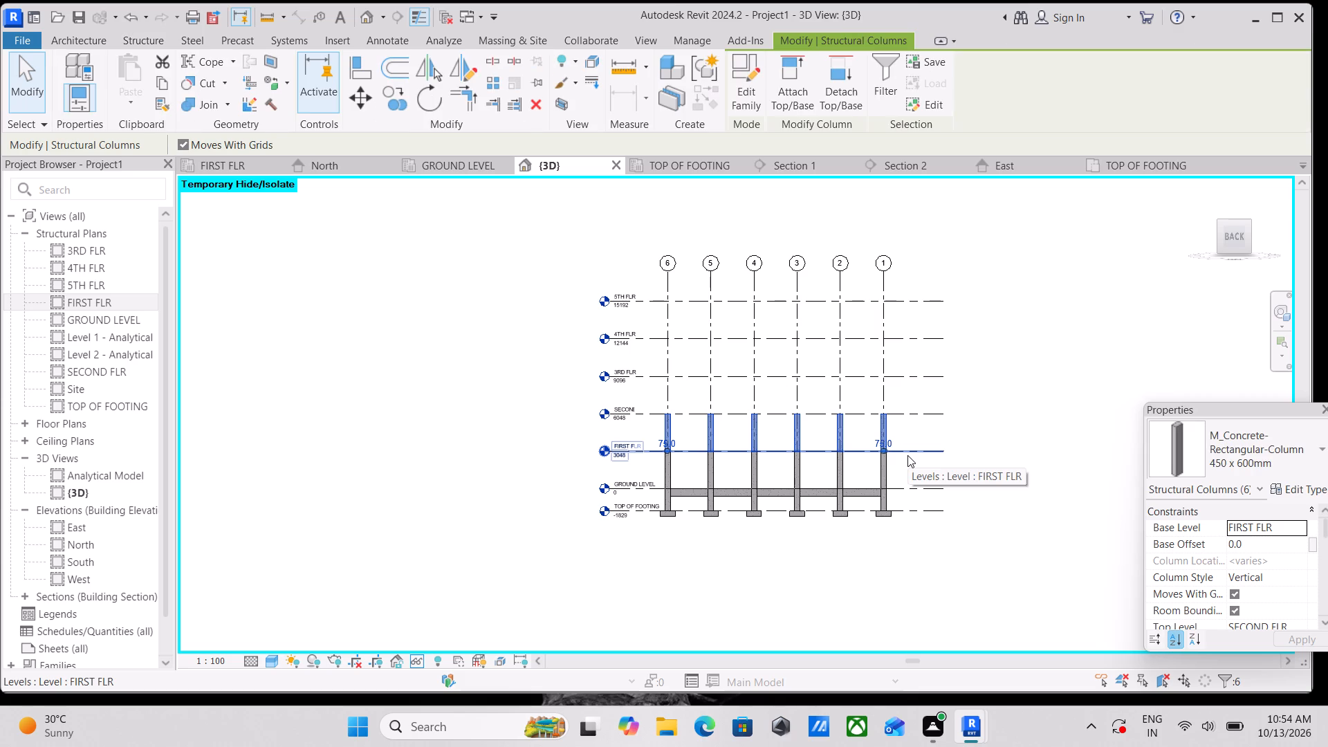
pyautogui.scroll(7, 907, 455)
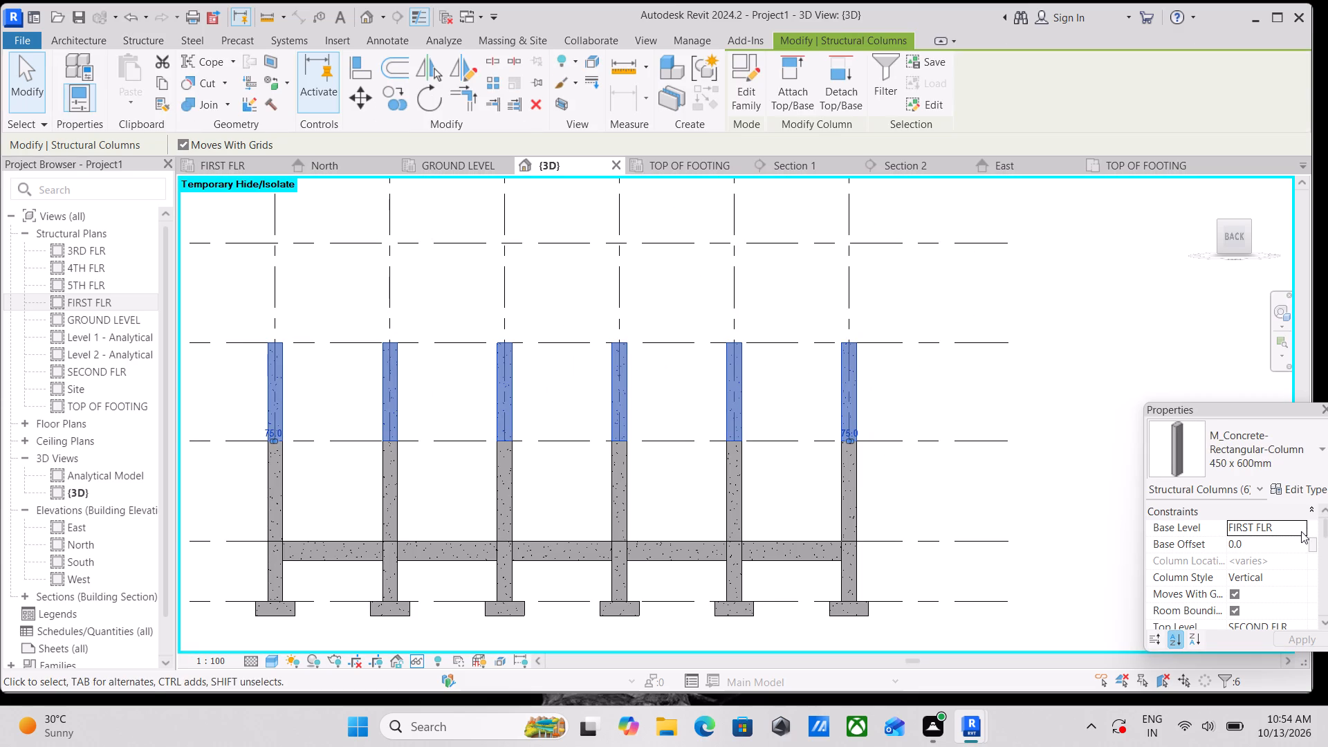
pyautogui.scroll(-1, 1242, 586)
pyautogui.scroll(2, 1268, 594)
pyautogui.click(1290, 526)
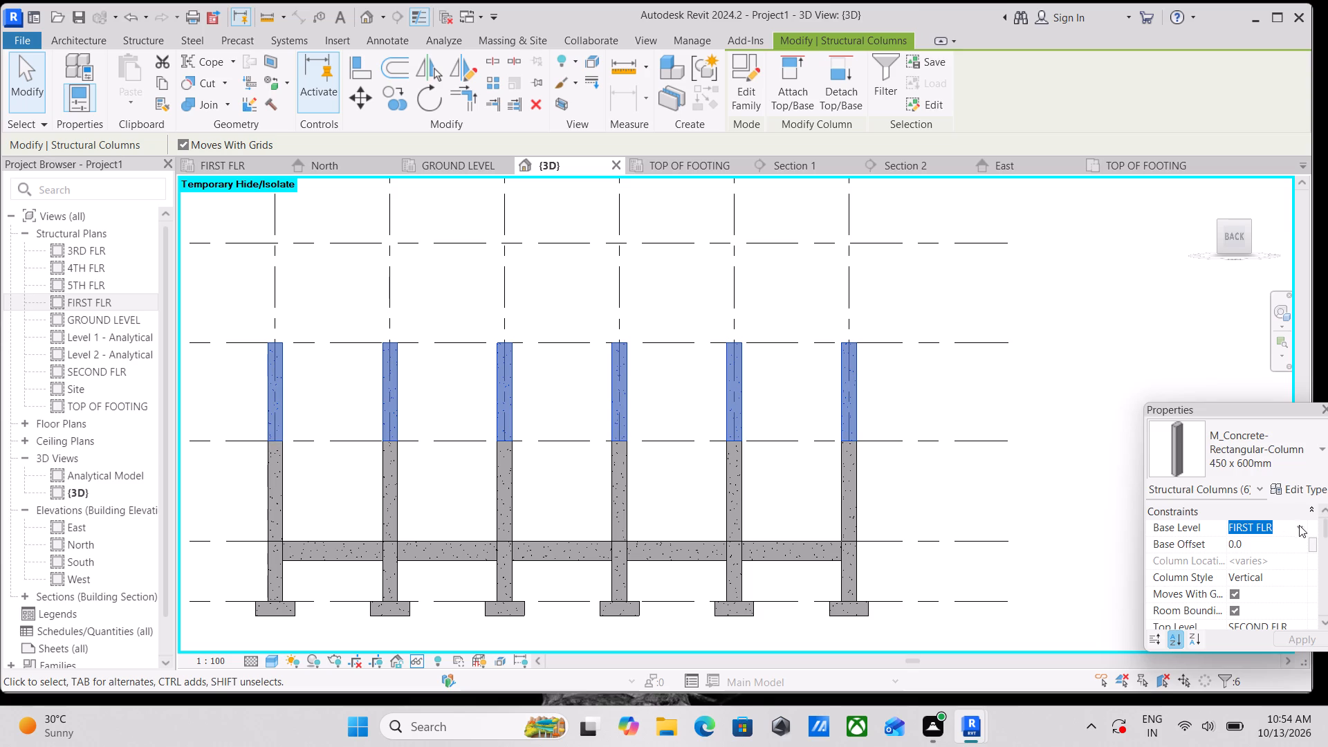
pyautogui.click(1301, 527)
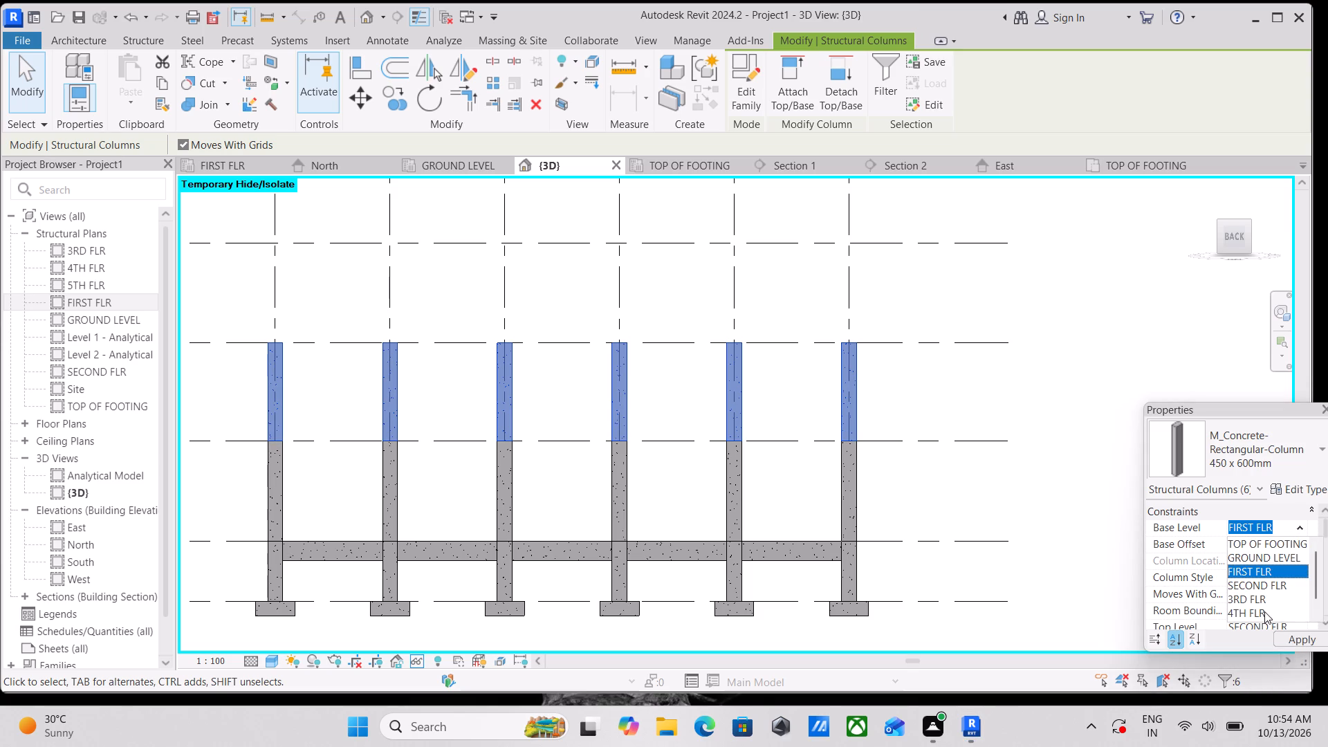
pyautogui.click(1255, 552)
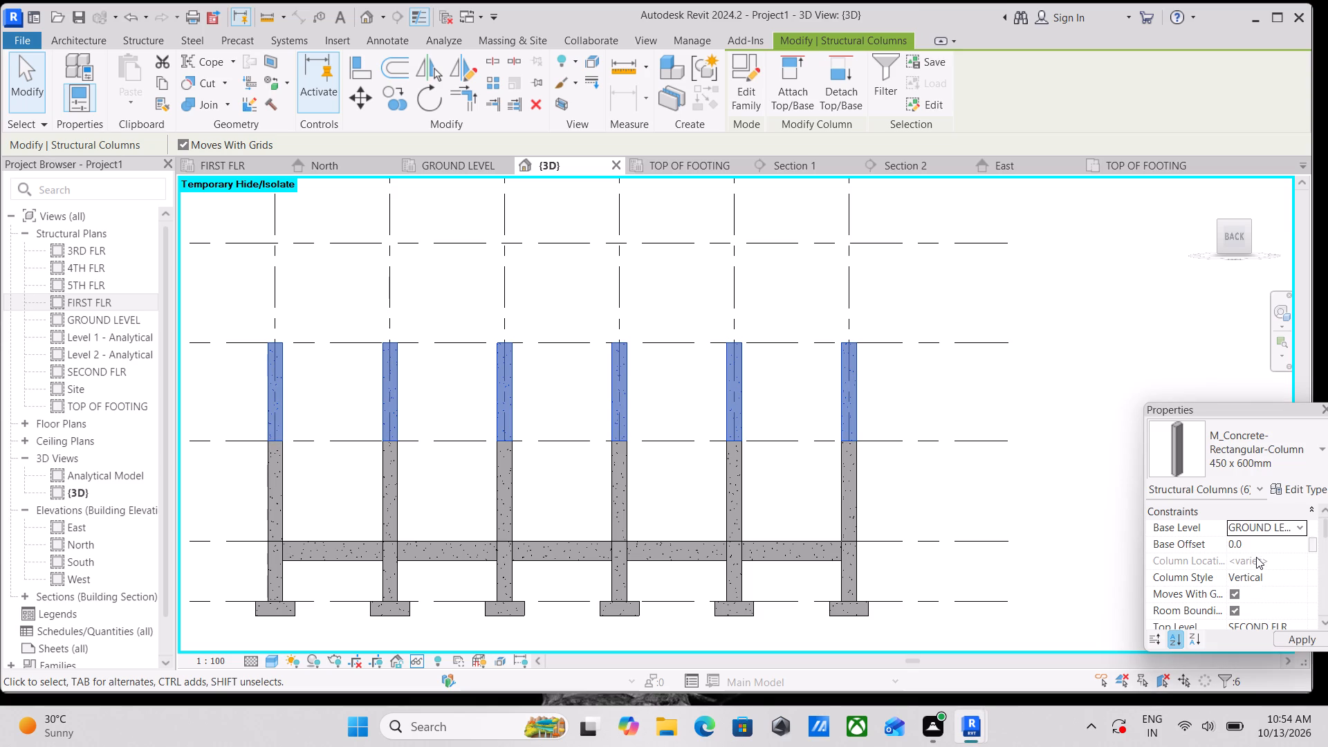
# Set the top level of the six selected grid A columns to FIRST FLR and clear the selection.
pyautogui.scroll(-2, 1255, 558)
pyautogui.click(1300, 547)
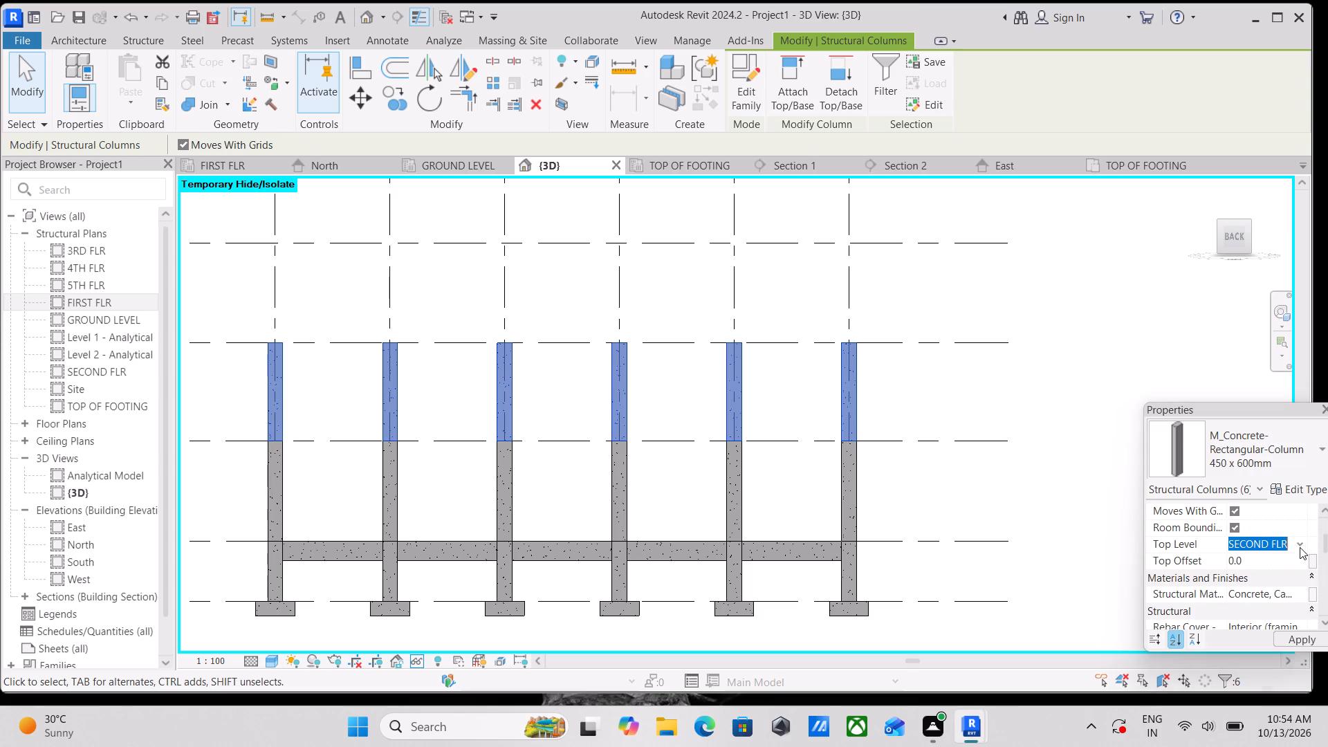
pyautogui.click(1262, 584)
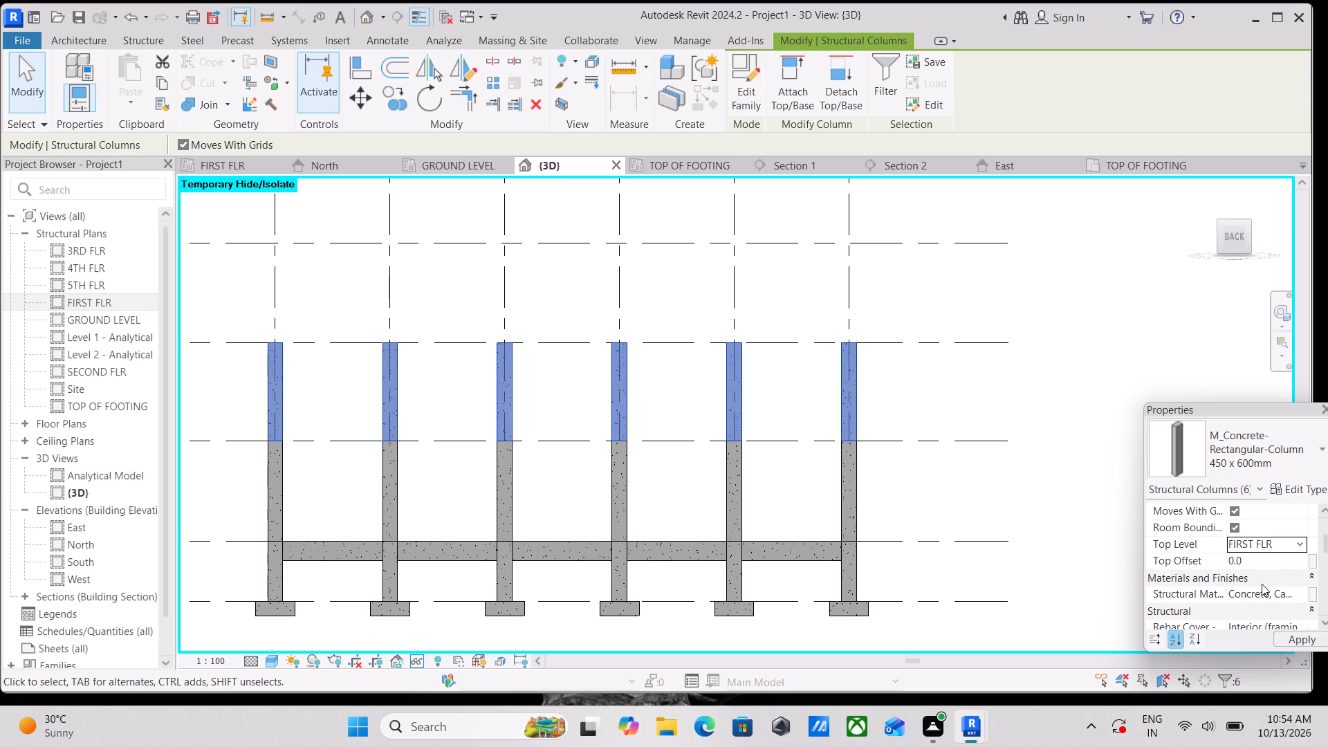
pyautogui.scroll(-2, 737, 450)
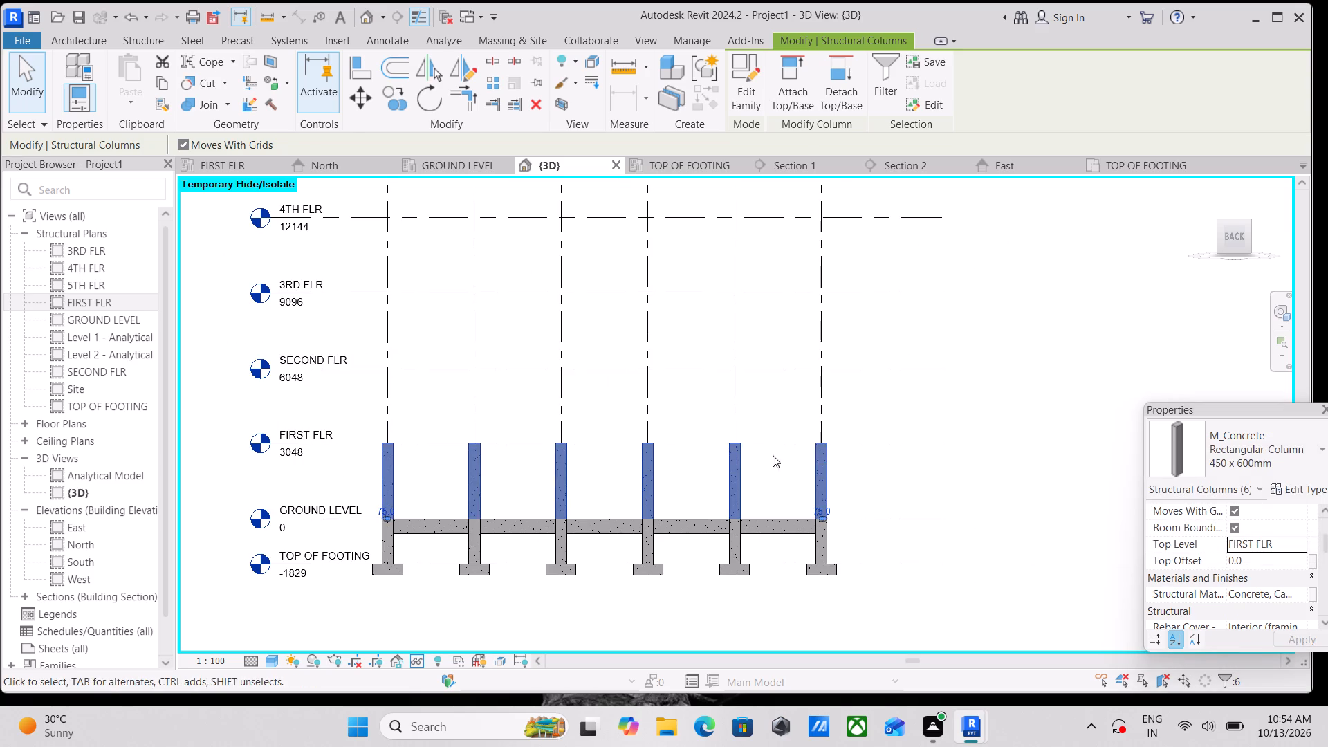
pyautogui.scroll(-2, 836, 450)
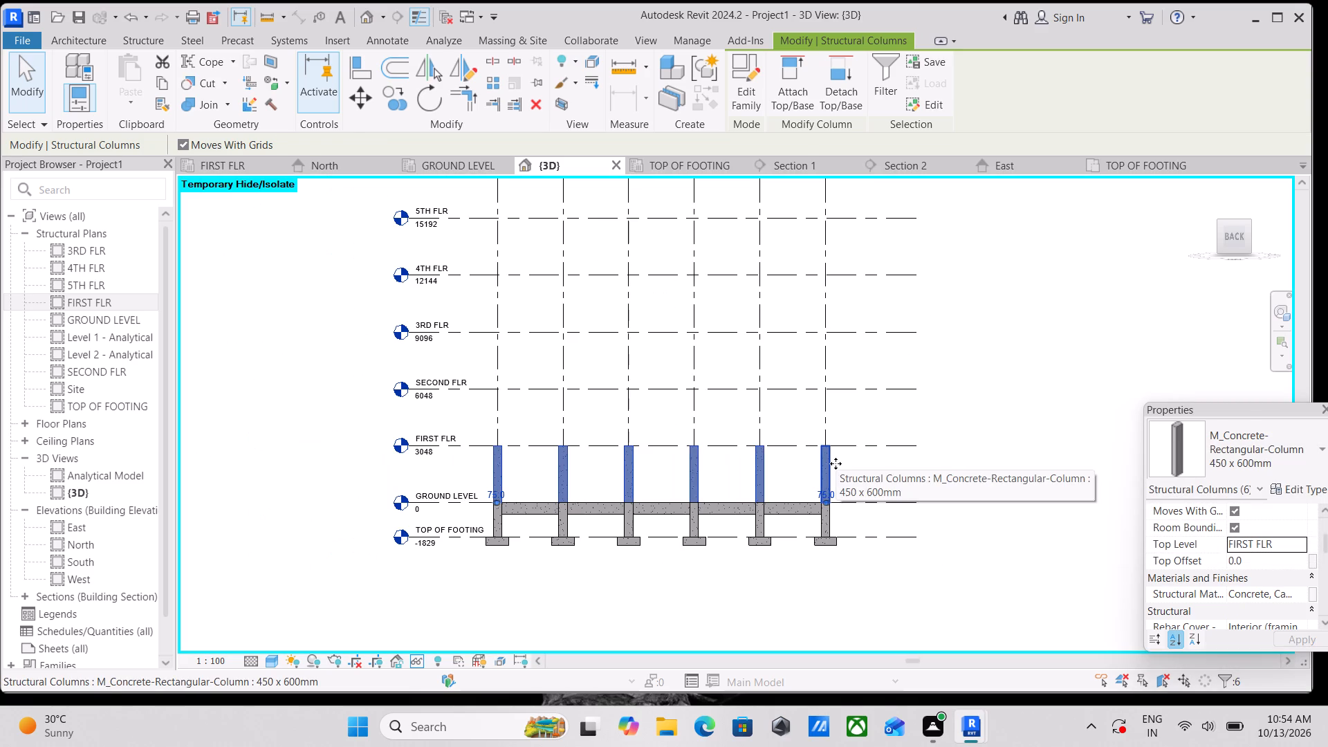
pyautogui.press('Escape')
# Examine the new GROUND LEVEL to FIRST FLR columns across the whole 3D frame from several sides and close up.
pyautogui.keyDown('shift'); pyautogui.moveTo(650, 504); pyautogui.dragTo(712, 595, button='middle'); pyautogui.keyUp('shift')
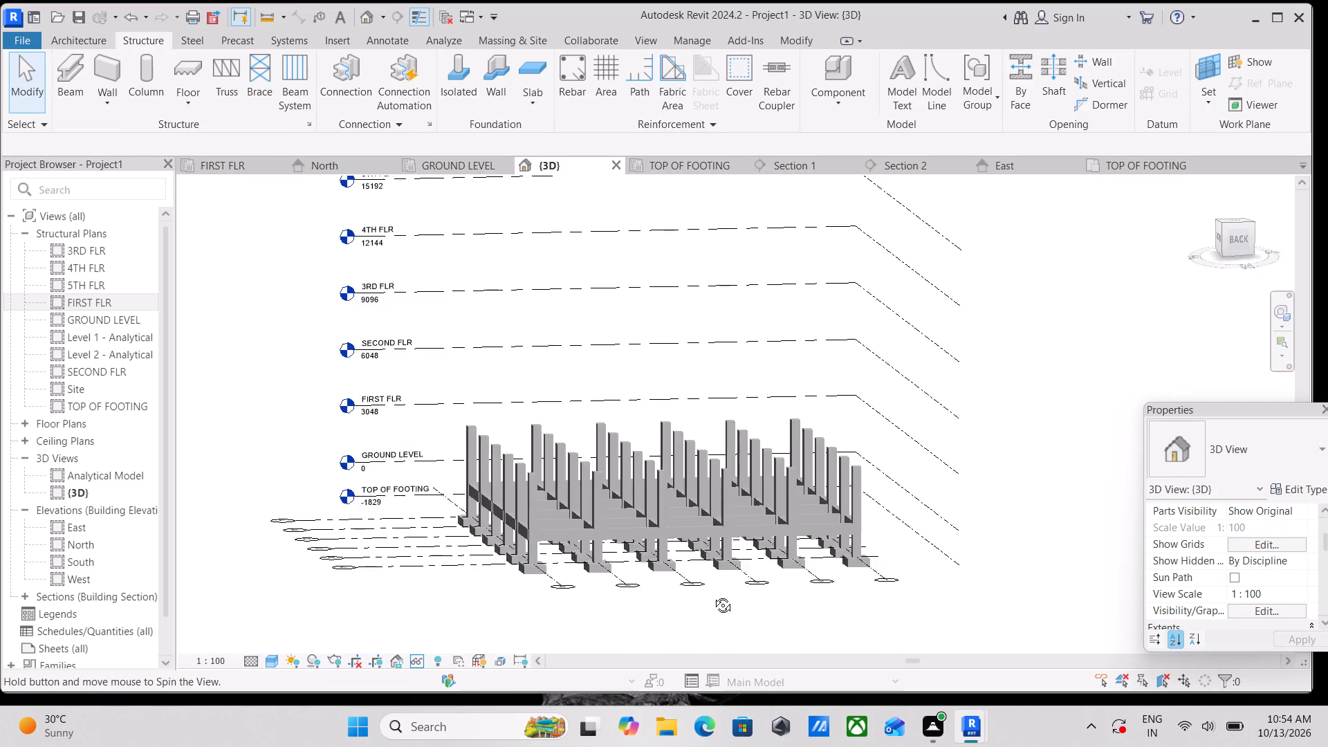
pyautogui.keyDown('shift'); pyautogui.moveTo(712, 595); pyautogui.dragTo(847, 504, button='middle'); pyautogui.keyUp('shift')
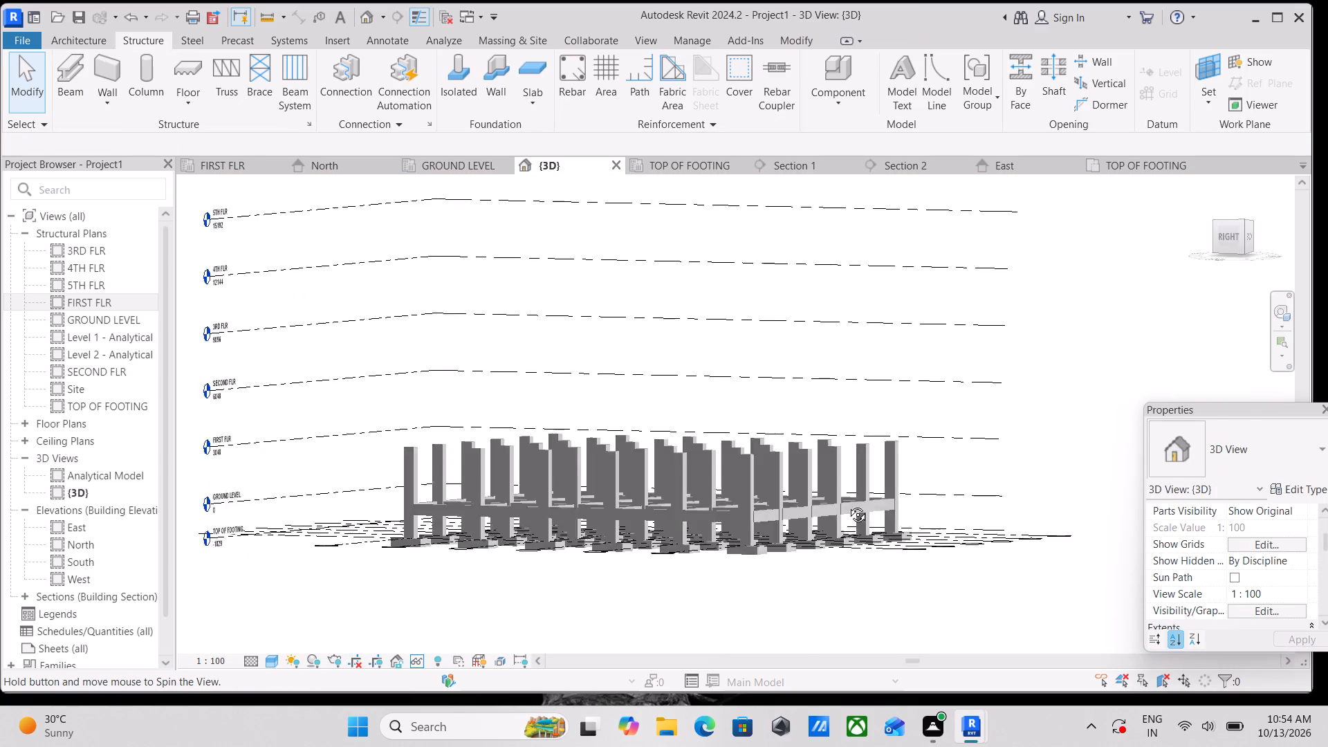
pyautogui.keyDown('shift'); pyautogui.moveTo(847, 504); pyautogui.dragTo(755, 570, button='middle'); pyautogui.keyUp('shift')
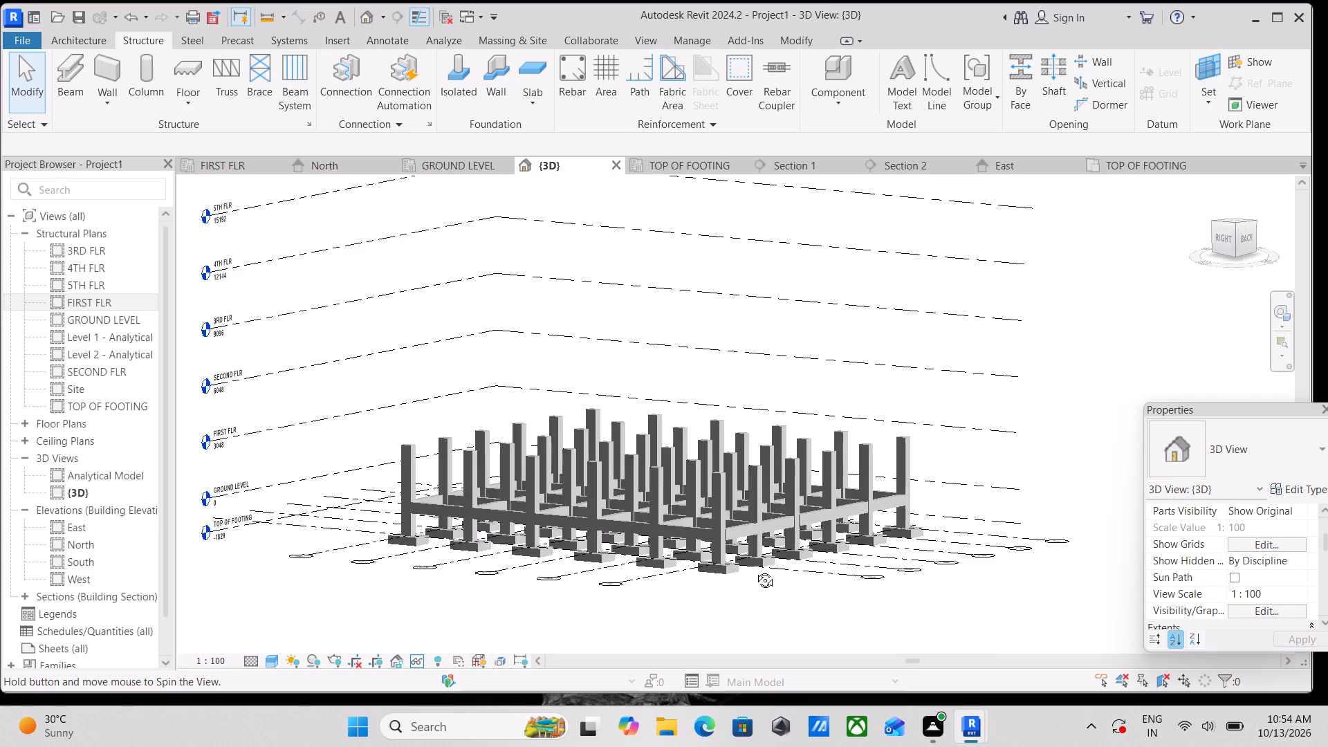
pyautogui.keyDown('shift'); pyautogui.moveTo(755, 570); pyautogui.dragTo(726, 596, button='middle'); pyautogui.keyUp('shift')
pyautogui.scroll(3, 678, 526)
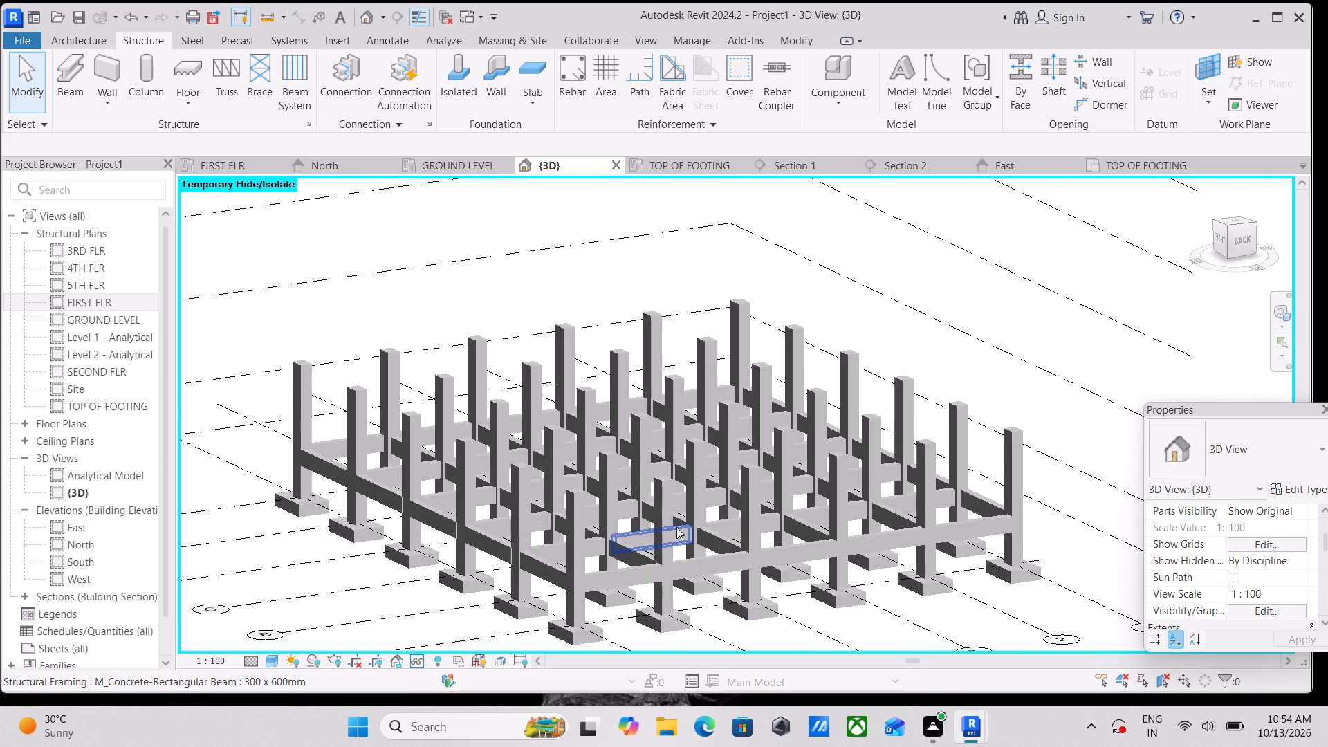
pyautogui.scroll(9, 456, 476)
pyautogui.scroll(-4, 456, 476)
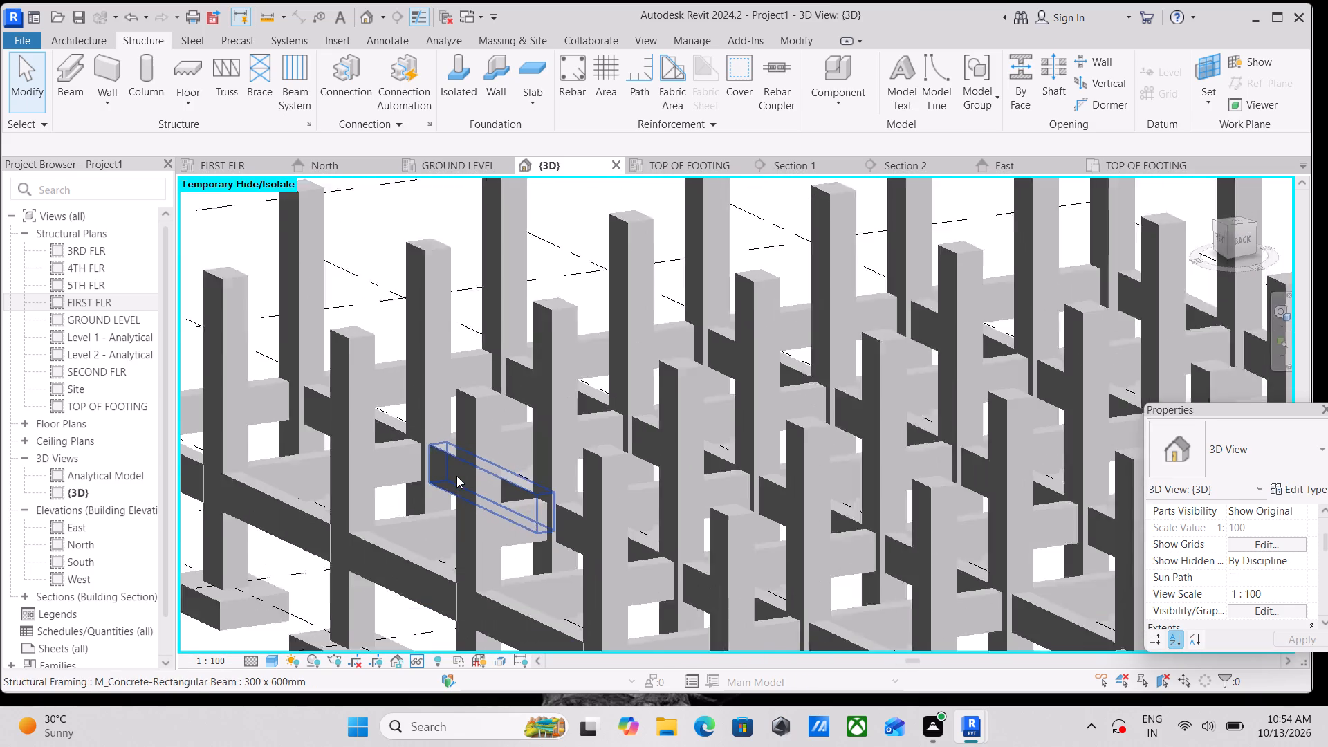
pyautogui.scroll(-4, 458, 475)
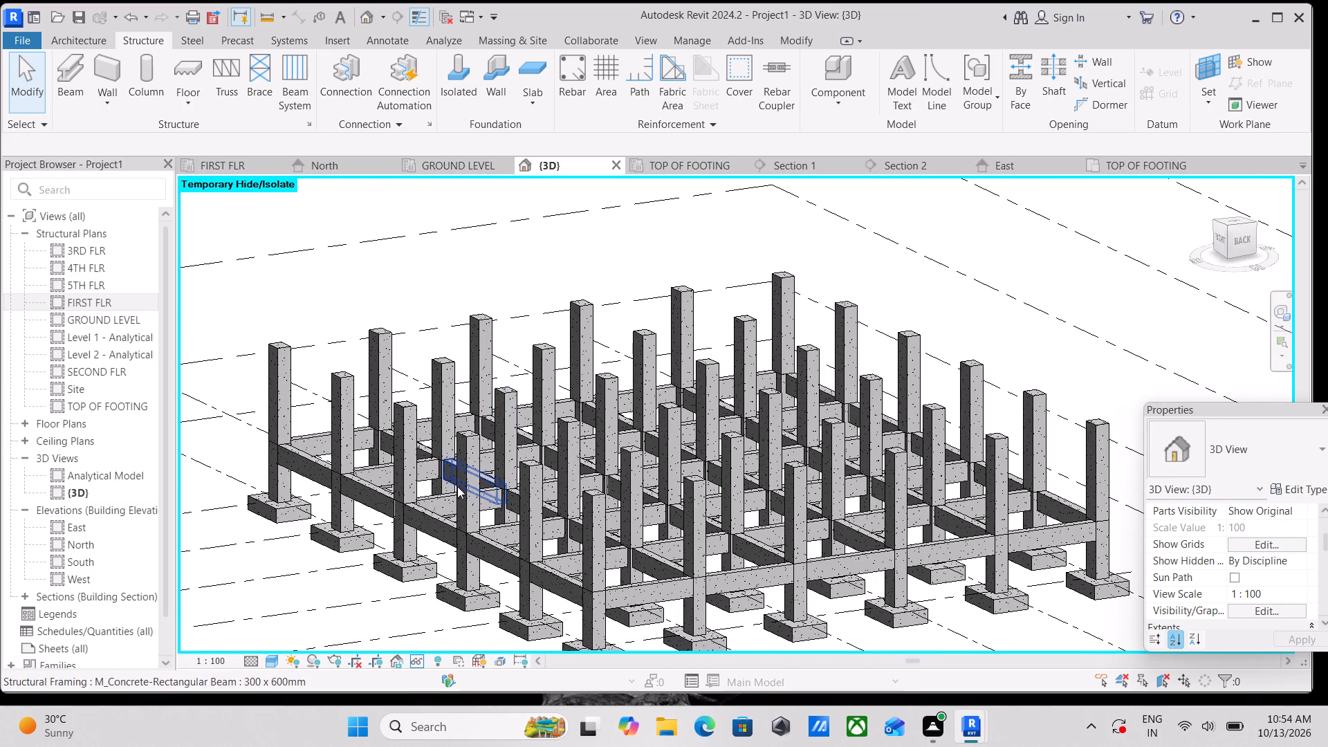
pyautogui.scroll(2, 459, 487)
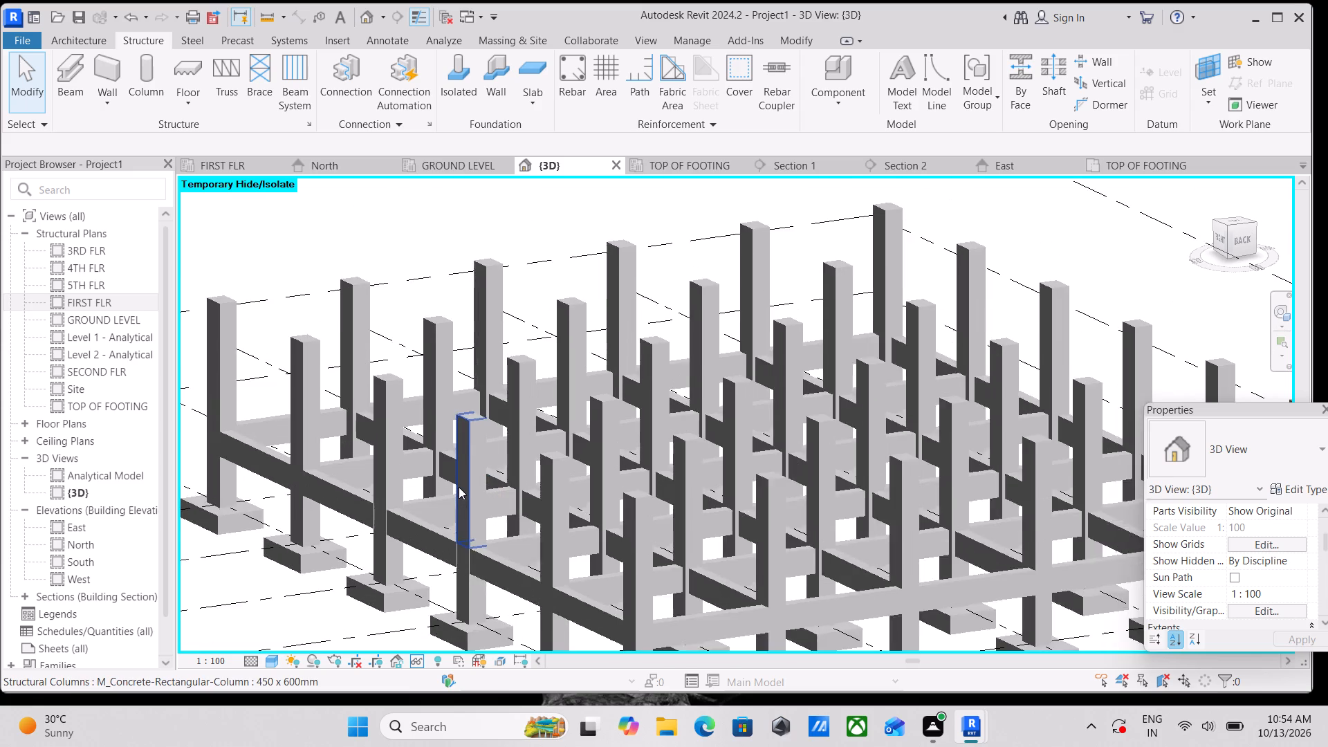
pyautogui.scroll(1, 459, 487)
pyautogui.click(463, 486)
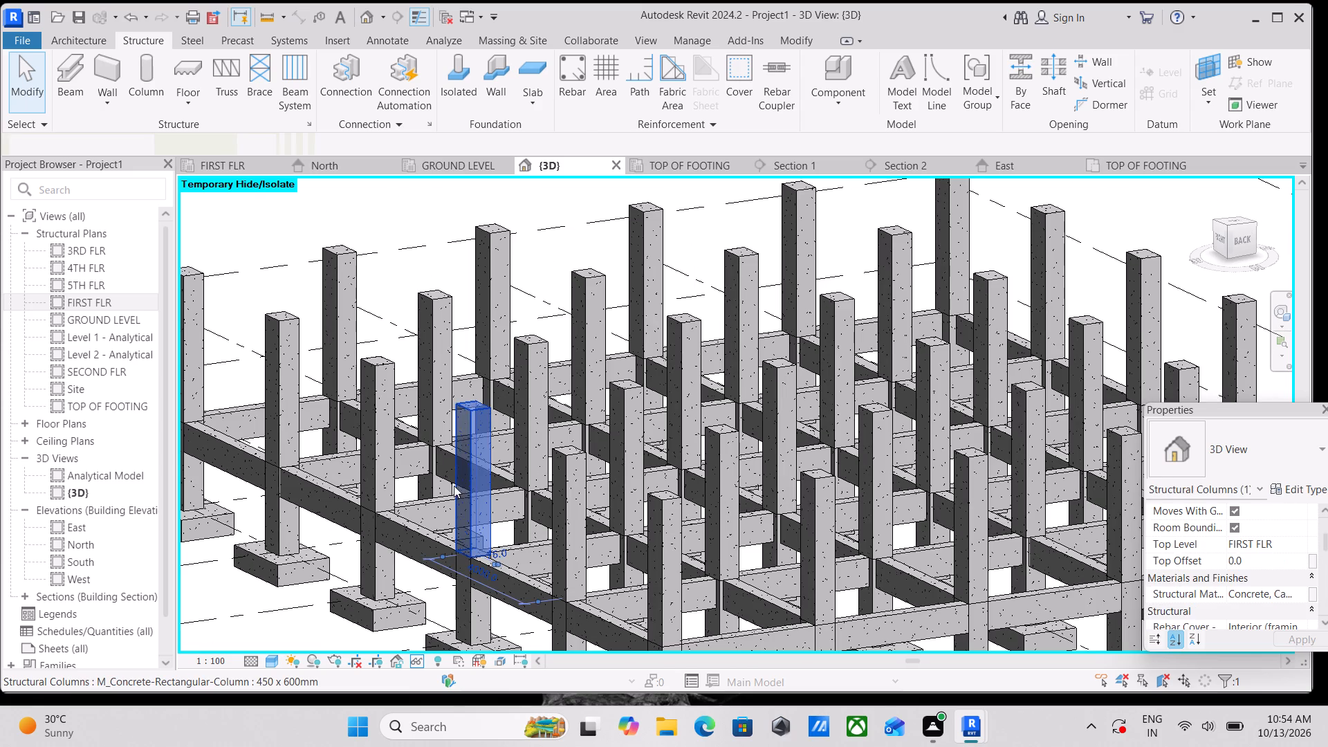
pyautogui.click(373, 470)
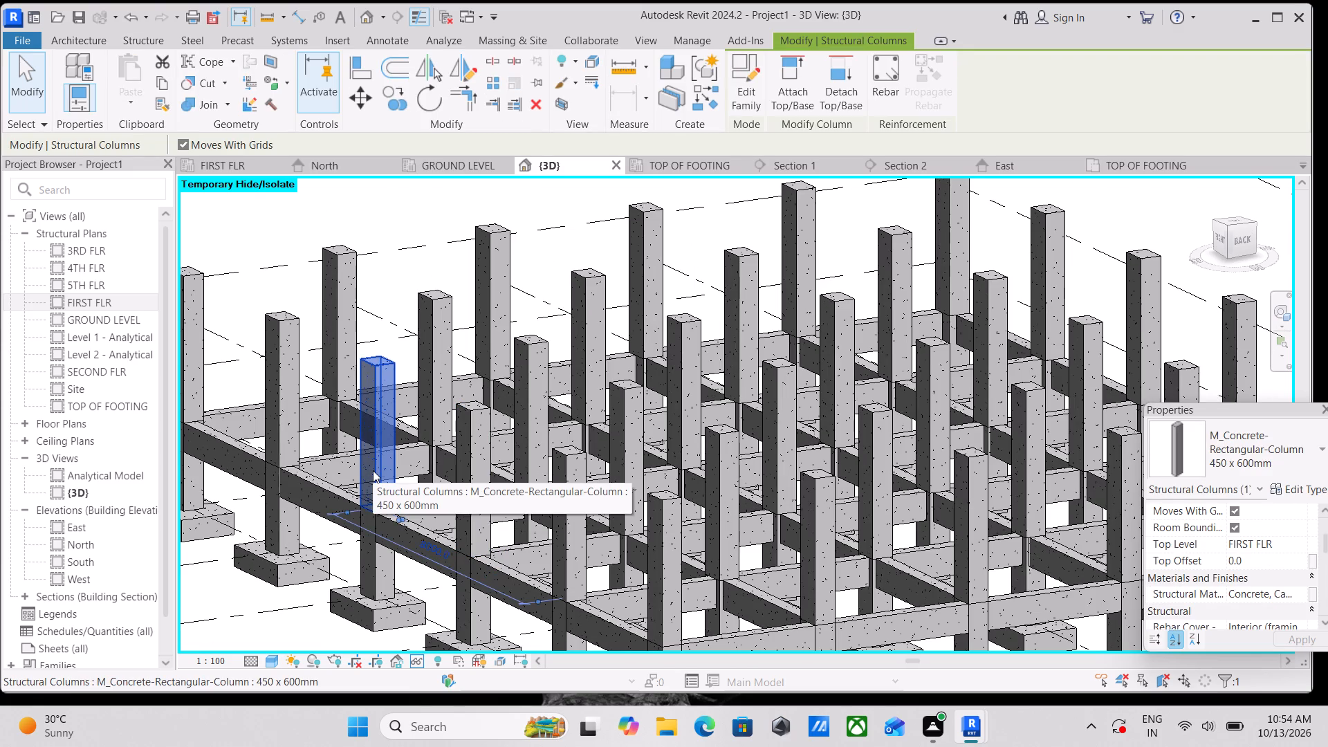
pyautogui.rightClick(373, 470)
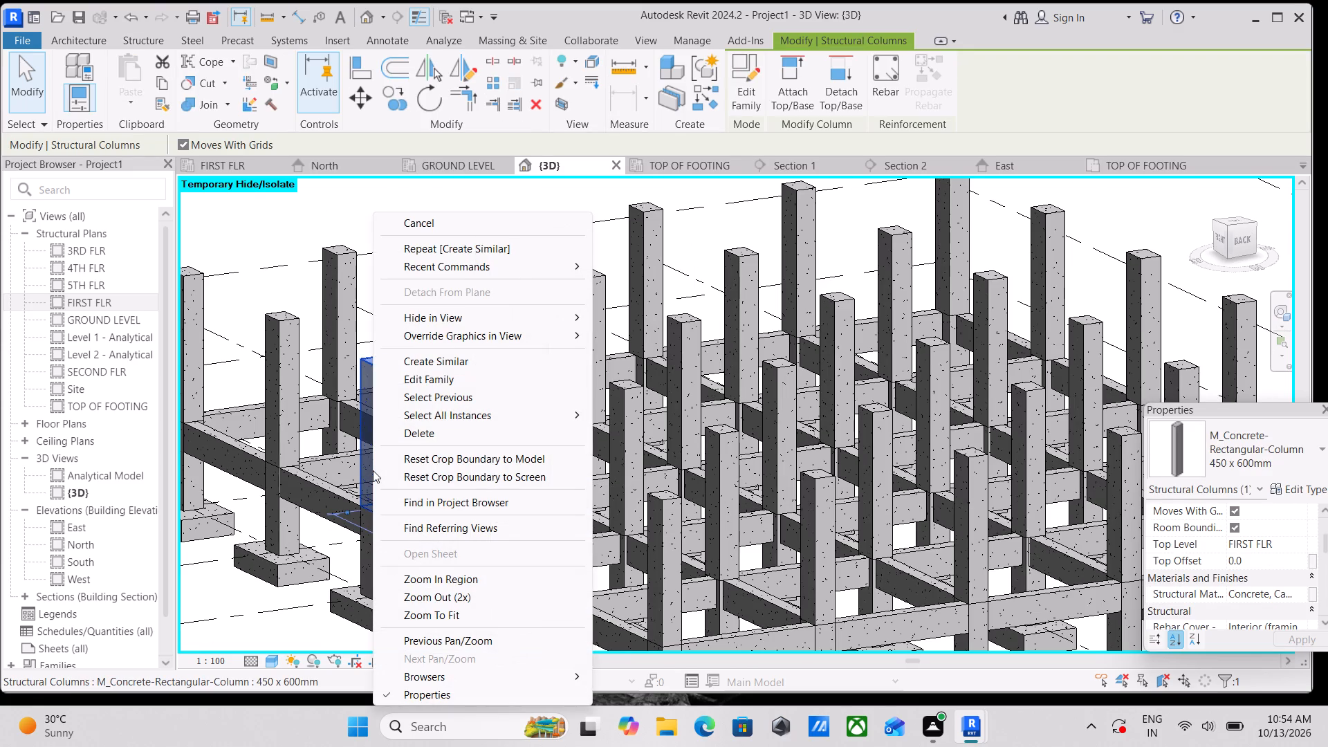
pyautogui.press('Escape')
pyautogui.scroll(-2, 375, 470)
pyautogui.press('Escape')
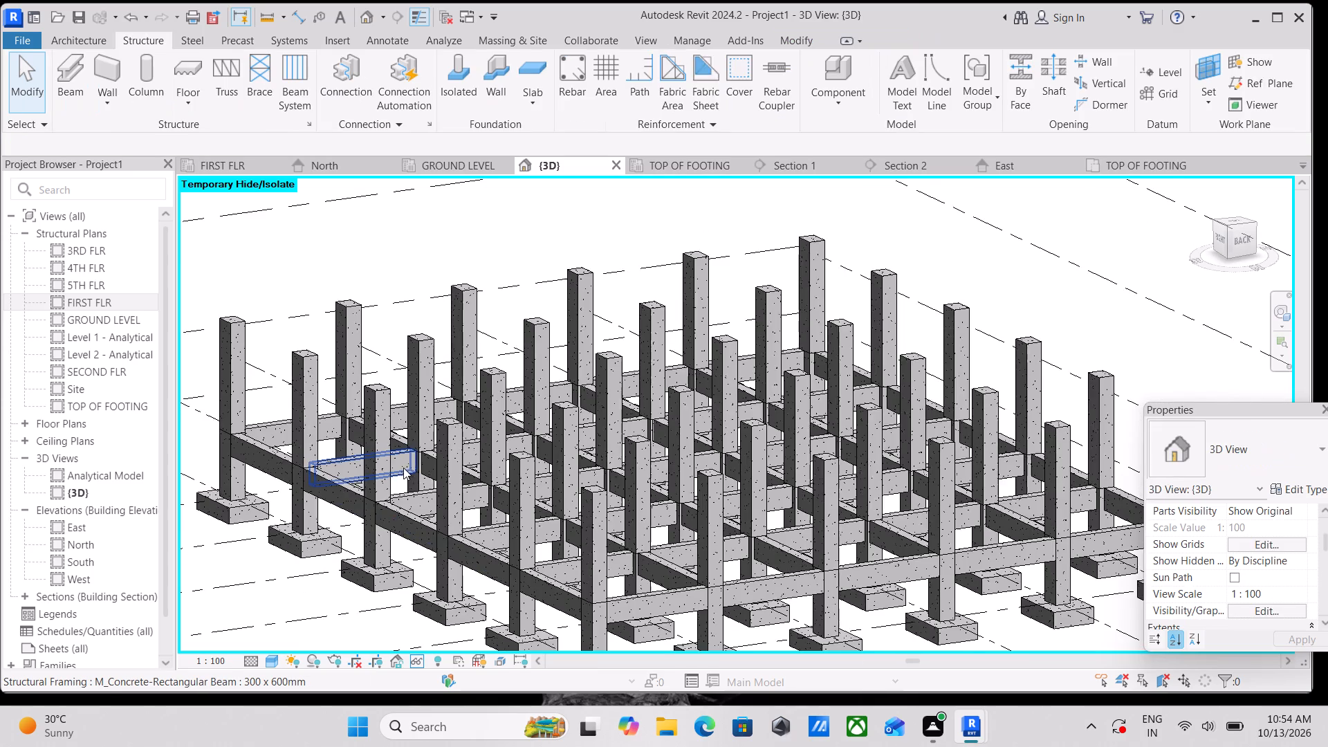
# Inspect from above how the columns line up with the ground beams and footings at the grid intersections.
pyautogui.scroll(-1, 412, 481)
pyautogui.keyDown('shift'); pyautogui.moveTo(481, 521); pyautogui.dragTo(562, 678, button='middle'); pyautogui.keyUp('shift')
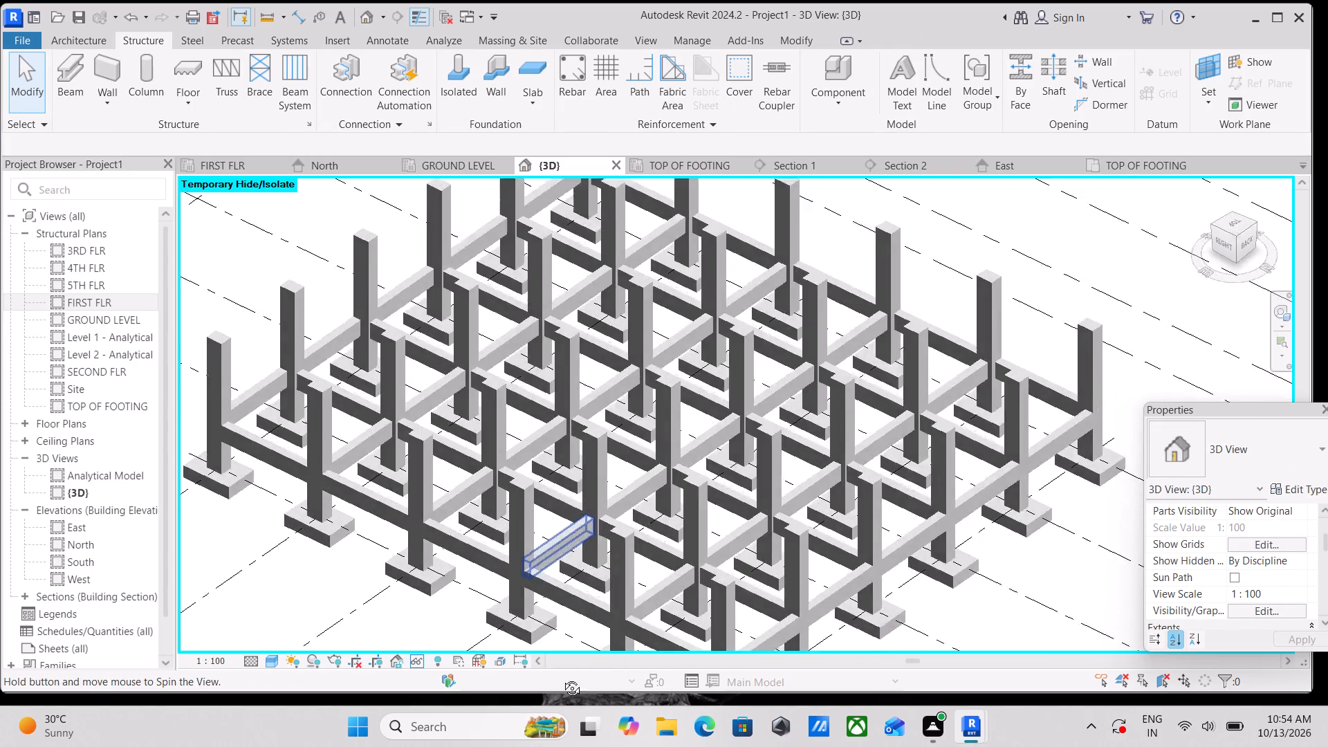
pyautogui.keyDown('shift'); pyautogui.moveTo(562, 678); pyautogui.dragTo(627, 738, button='middle'); pyautogui.keyUp('shift')
pyautogui.keyDown('shift'); pyautogui.moveTo(643, 600); pyautogui.dragTo(667, 722, button='middle'); pyautogui.keyUp('shift')
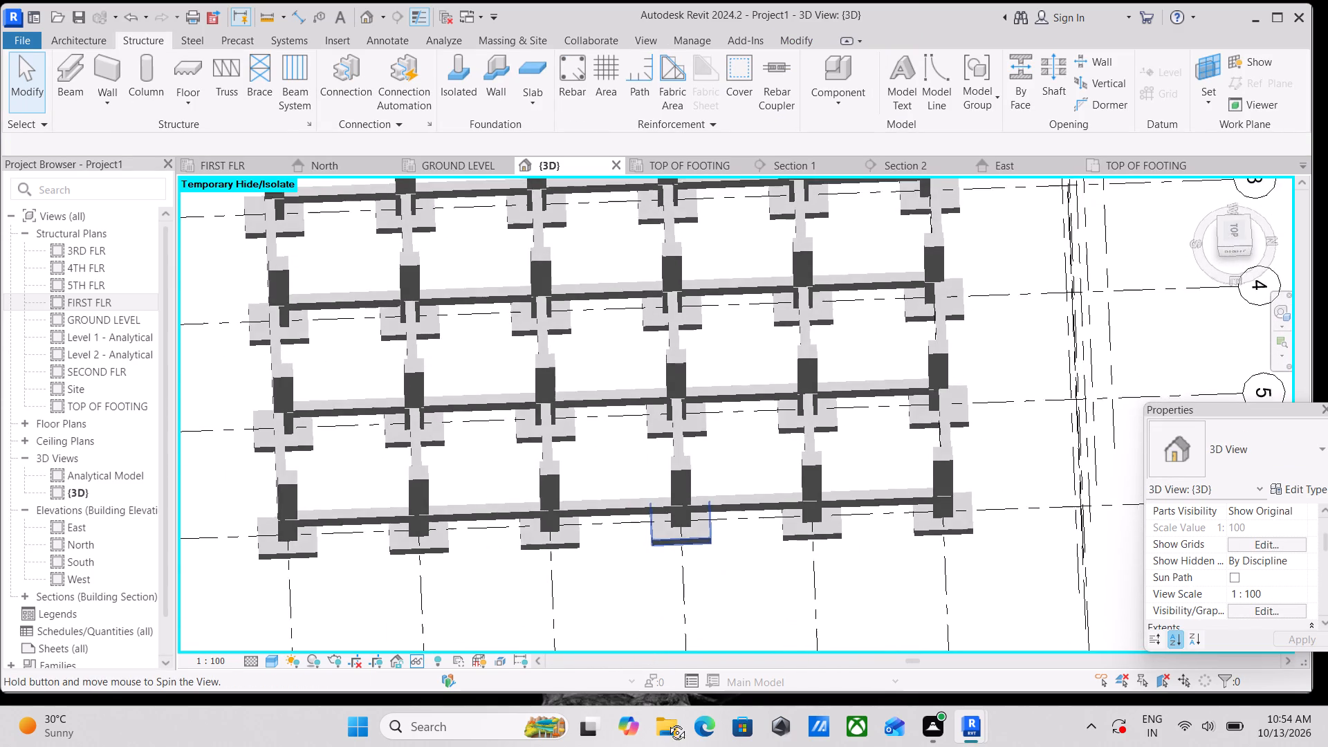
pyautogui.keyDown('shift'); pyautogui.moveTo(667, 722); pyautogui.dragTo(670, 746, button='middle'); pyautogui.keyUp('shift')
pyautogui.scroll(-2, 674, 589)
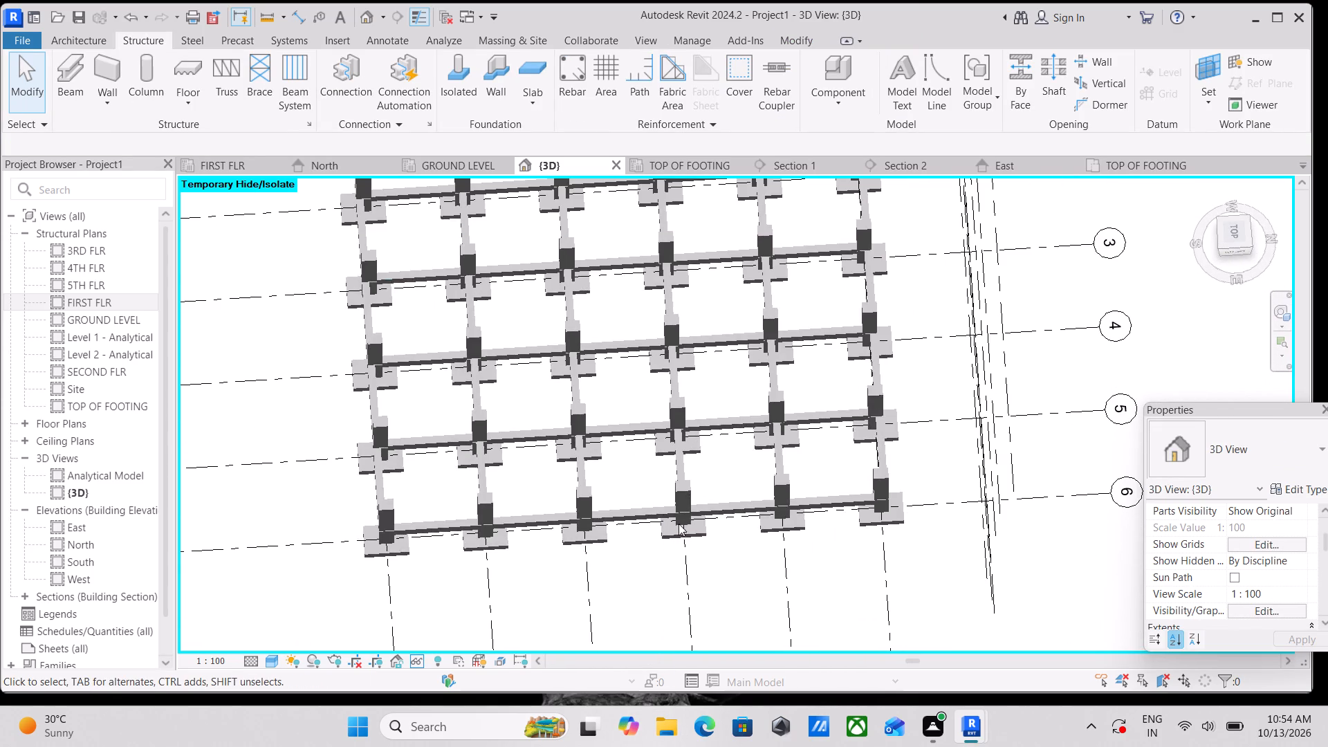
pyautogui.scroll(3, 652, 495)
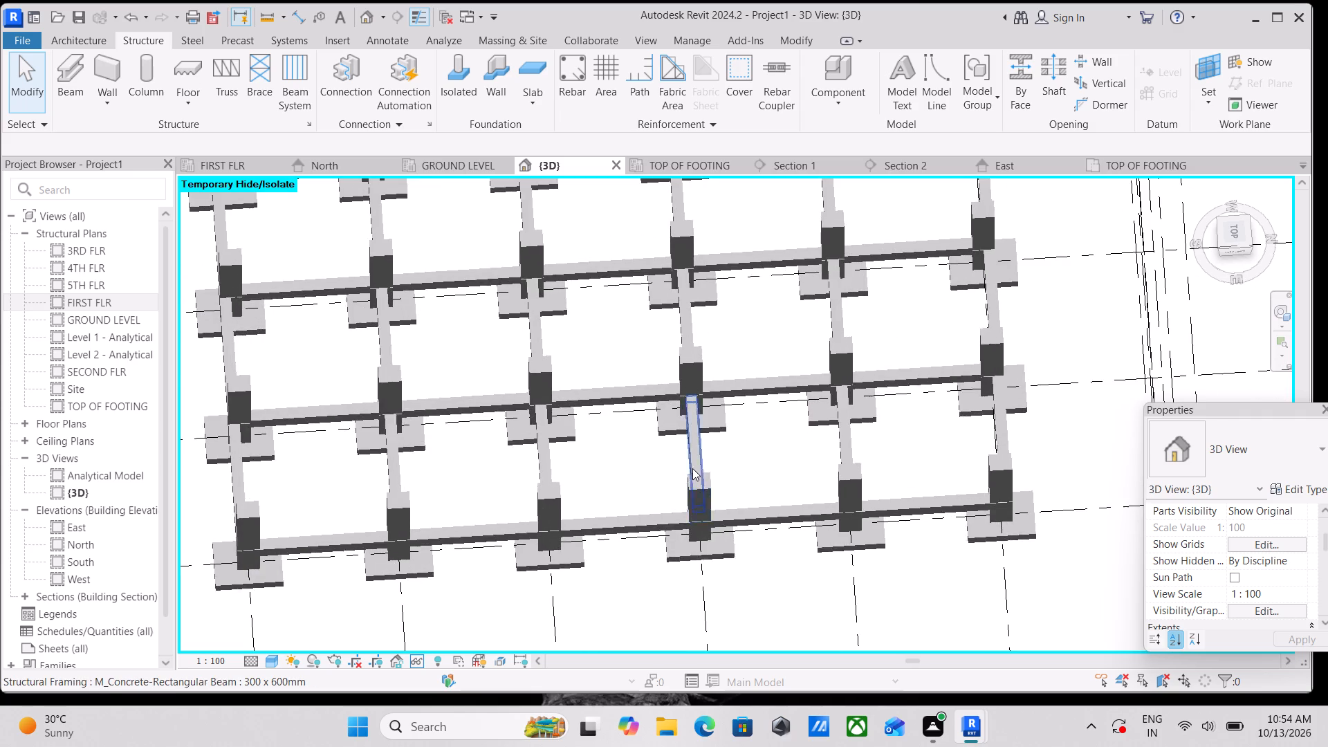
pyautogui.scroll(2, 690, 480)
pyautogui.press('Escape')
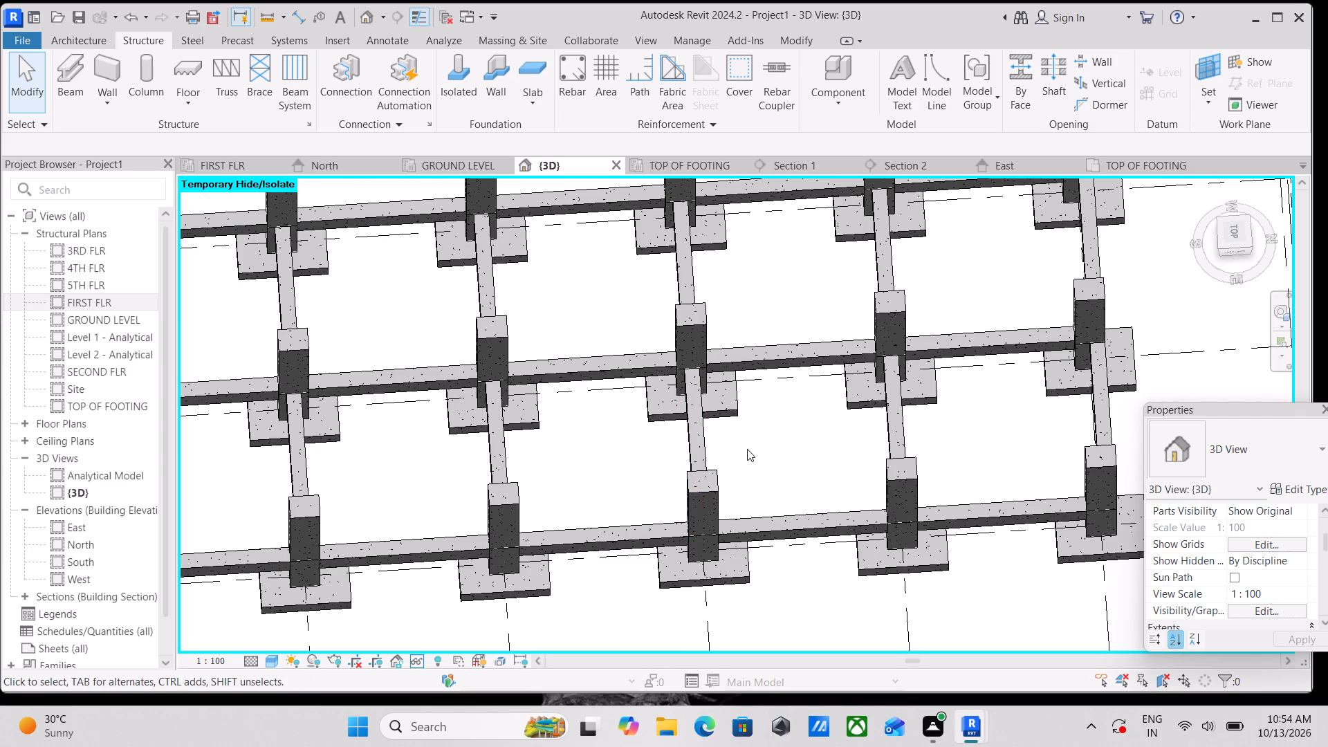
pyautogui.keyDown('shift'); pyautogui.moveTo(777, 482); pyautogui.dragTo(610, 322, button='middle'); pyautogui.keyUp('shift')
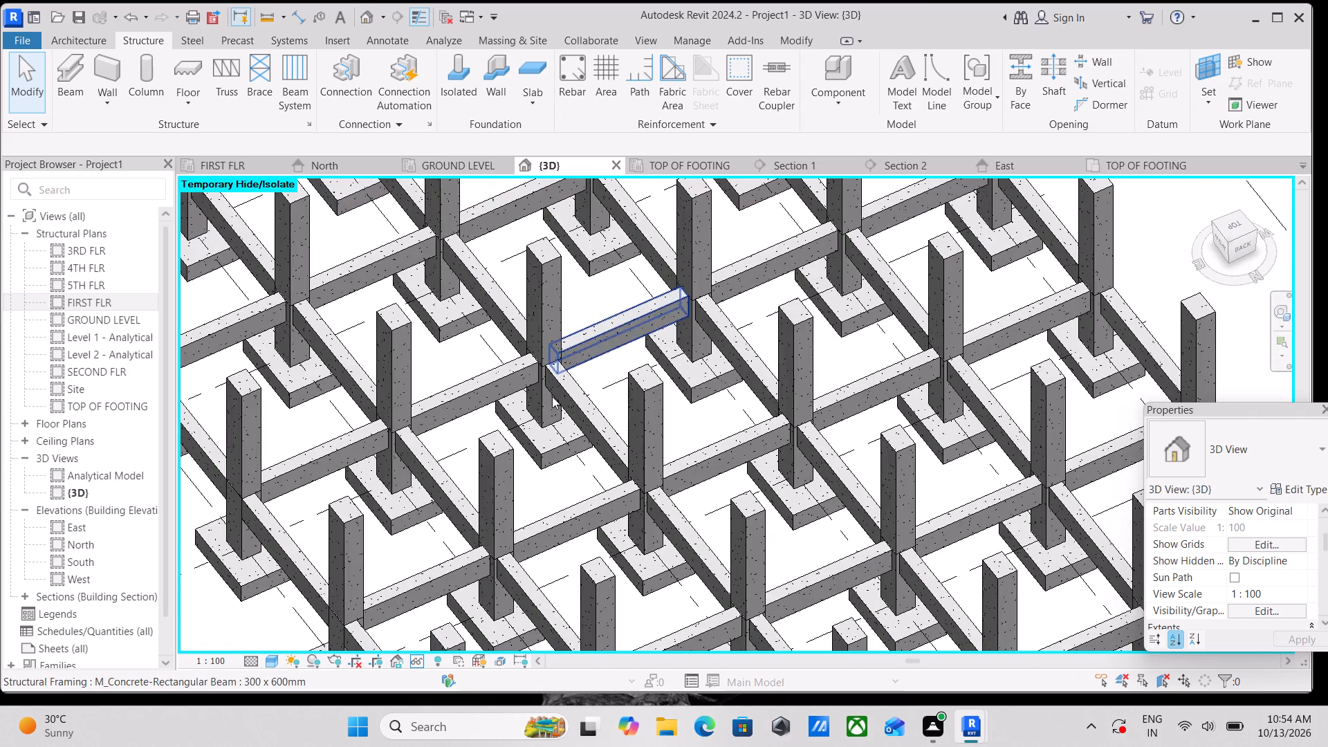
pyautogui.moveTo(541, 407); pyautogui.dragTo(522, 335, button='middle')
pyautogui.scroll(-1, 326, 418)
pyautogui.moveTo(324, 418); pyautogui.dragTo(405, 346, button='middle')
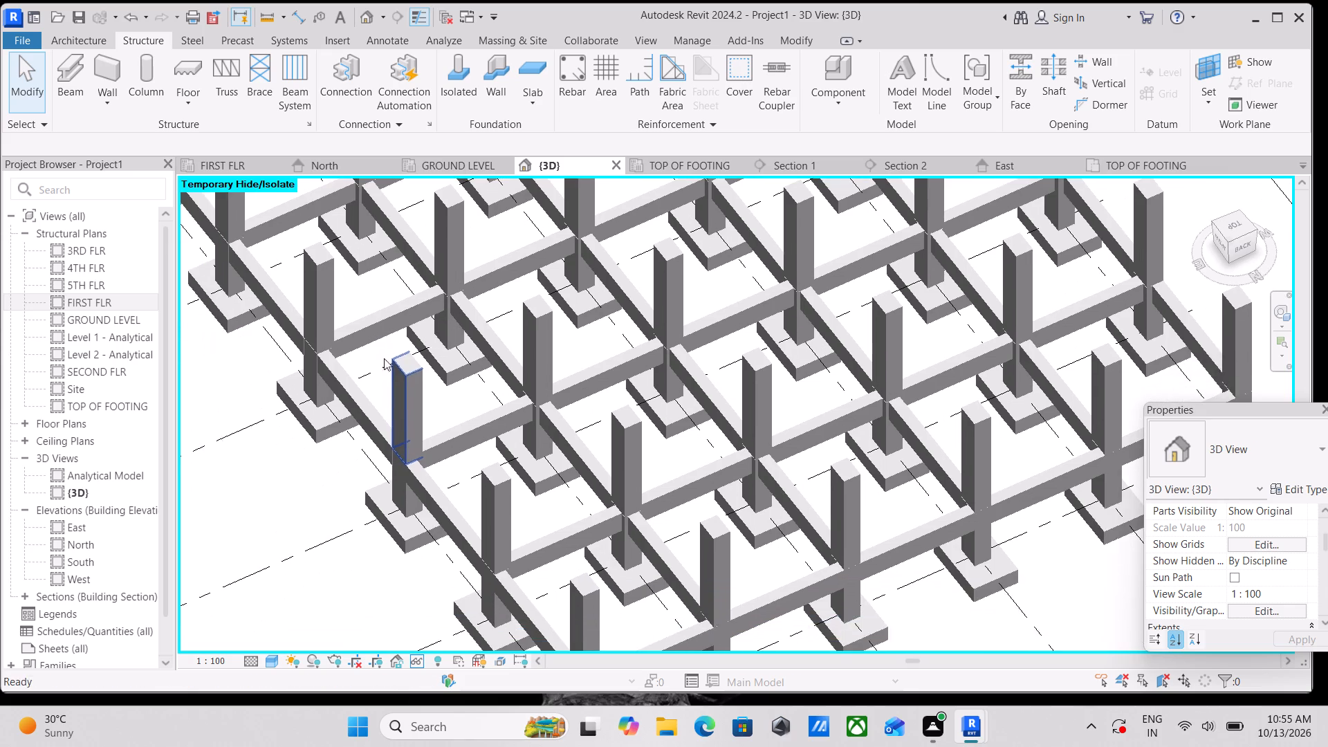
pyautogui.keyDown('shift'); pyautogui.moveTo(373, 367); pyautogui.dragTo(474, 527, button='middle'); pyautogui.keyUp('shift')
pyautogui.scroll(6, 465, 331)
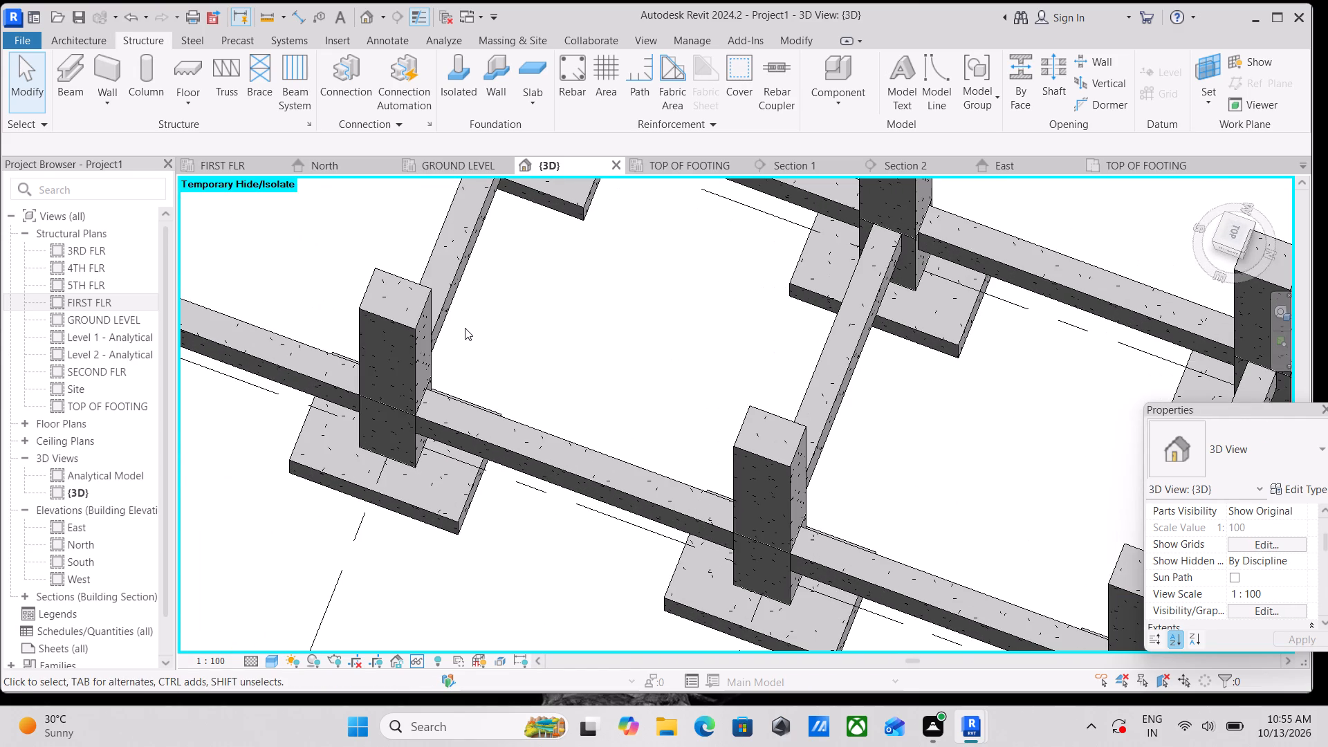